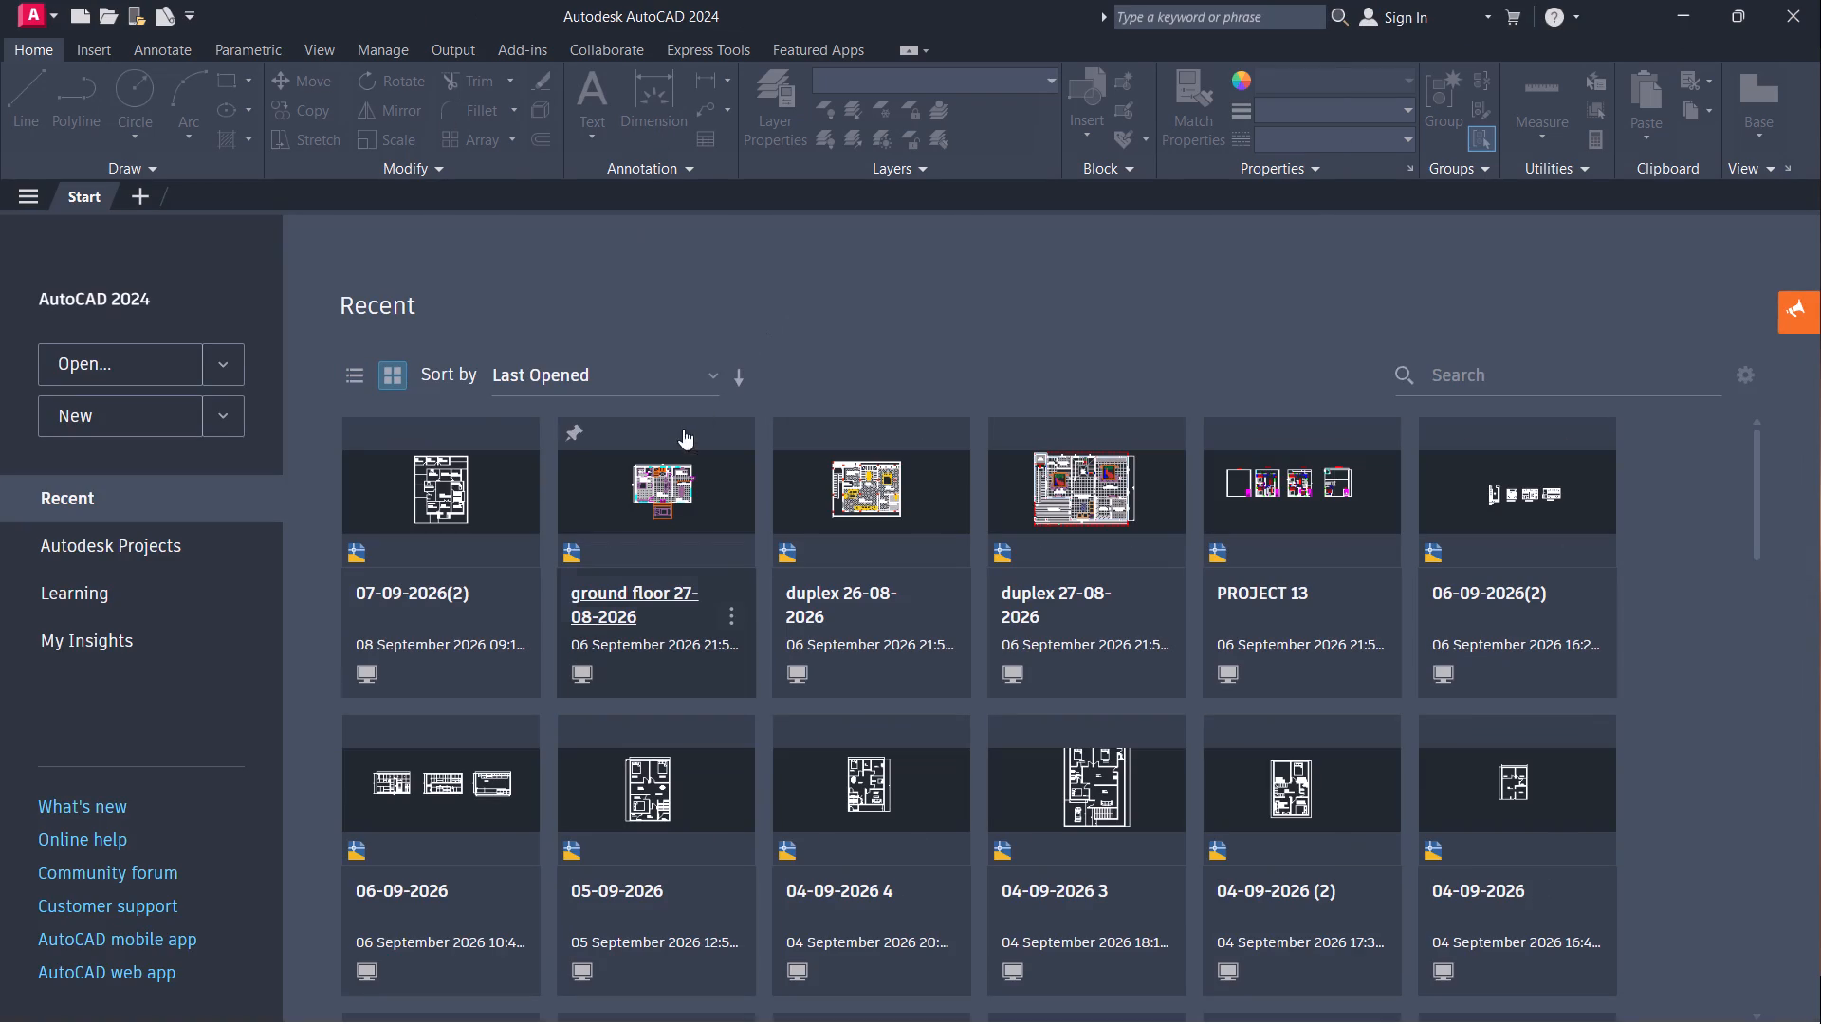
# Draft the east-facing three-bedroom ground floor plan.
# Open the recent drawing ground floor 27-08-2026 to view the floor plan, and close it.
pyautogui.doubleClick(662, 462)
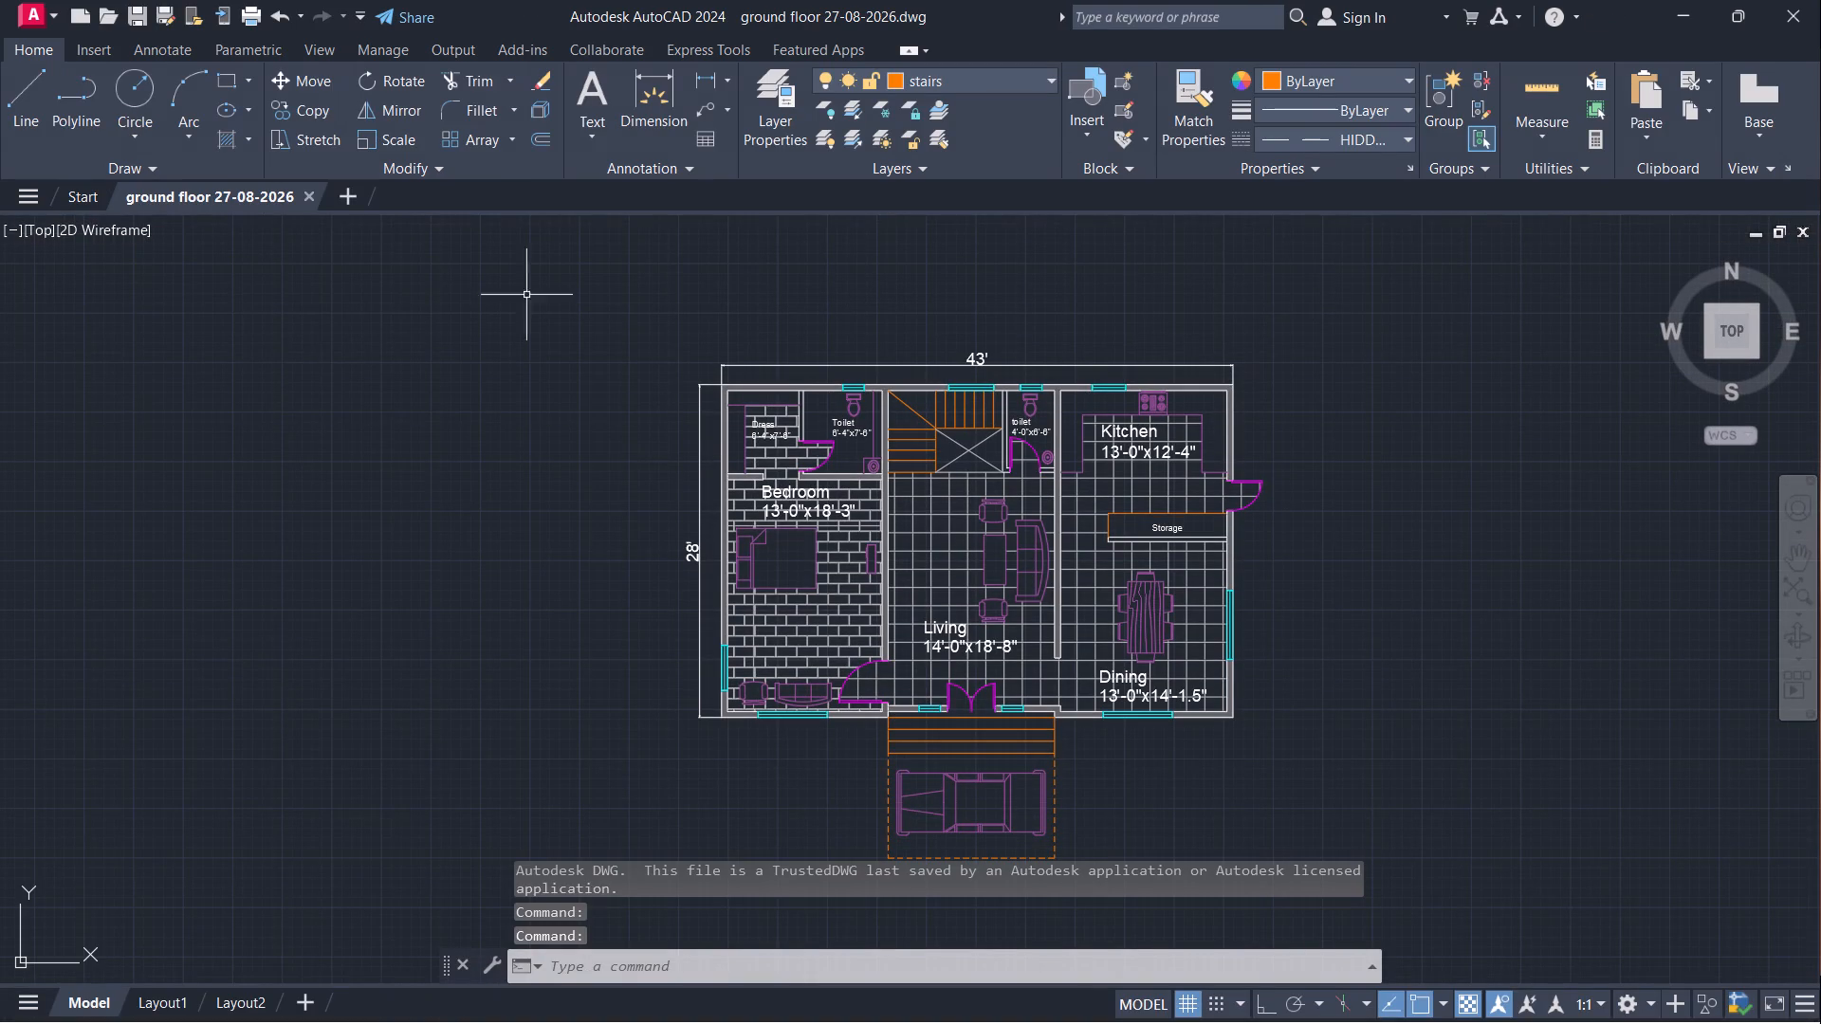
pyautogui.click(311, 198)
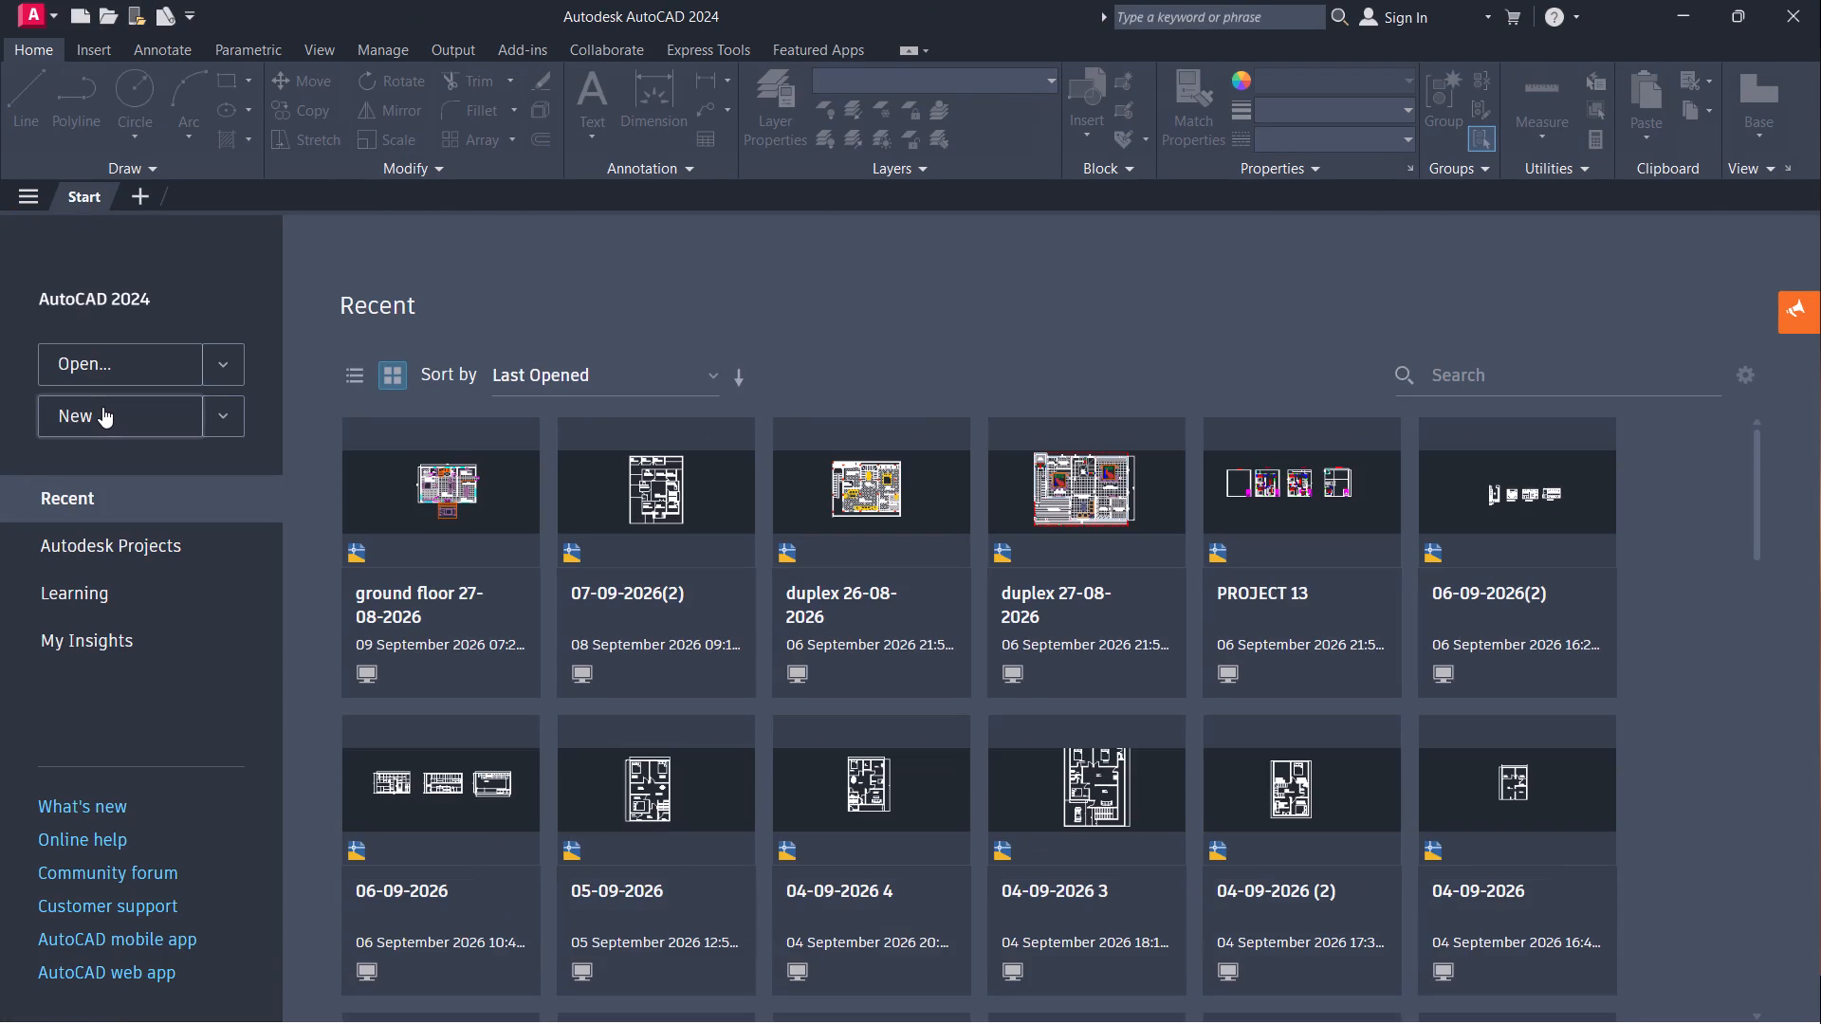
# Create a new blank drawing.
pyautogui.click(102, 407)
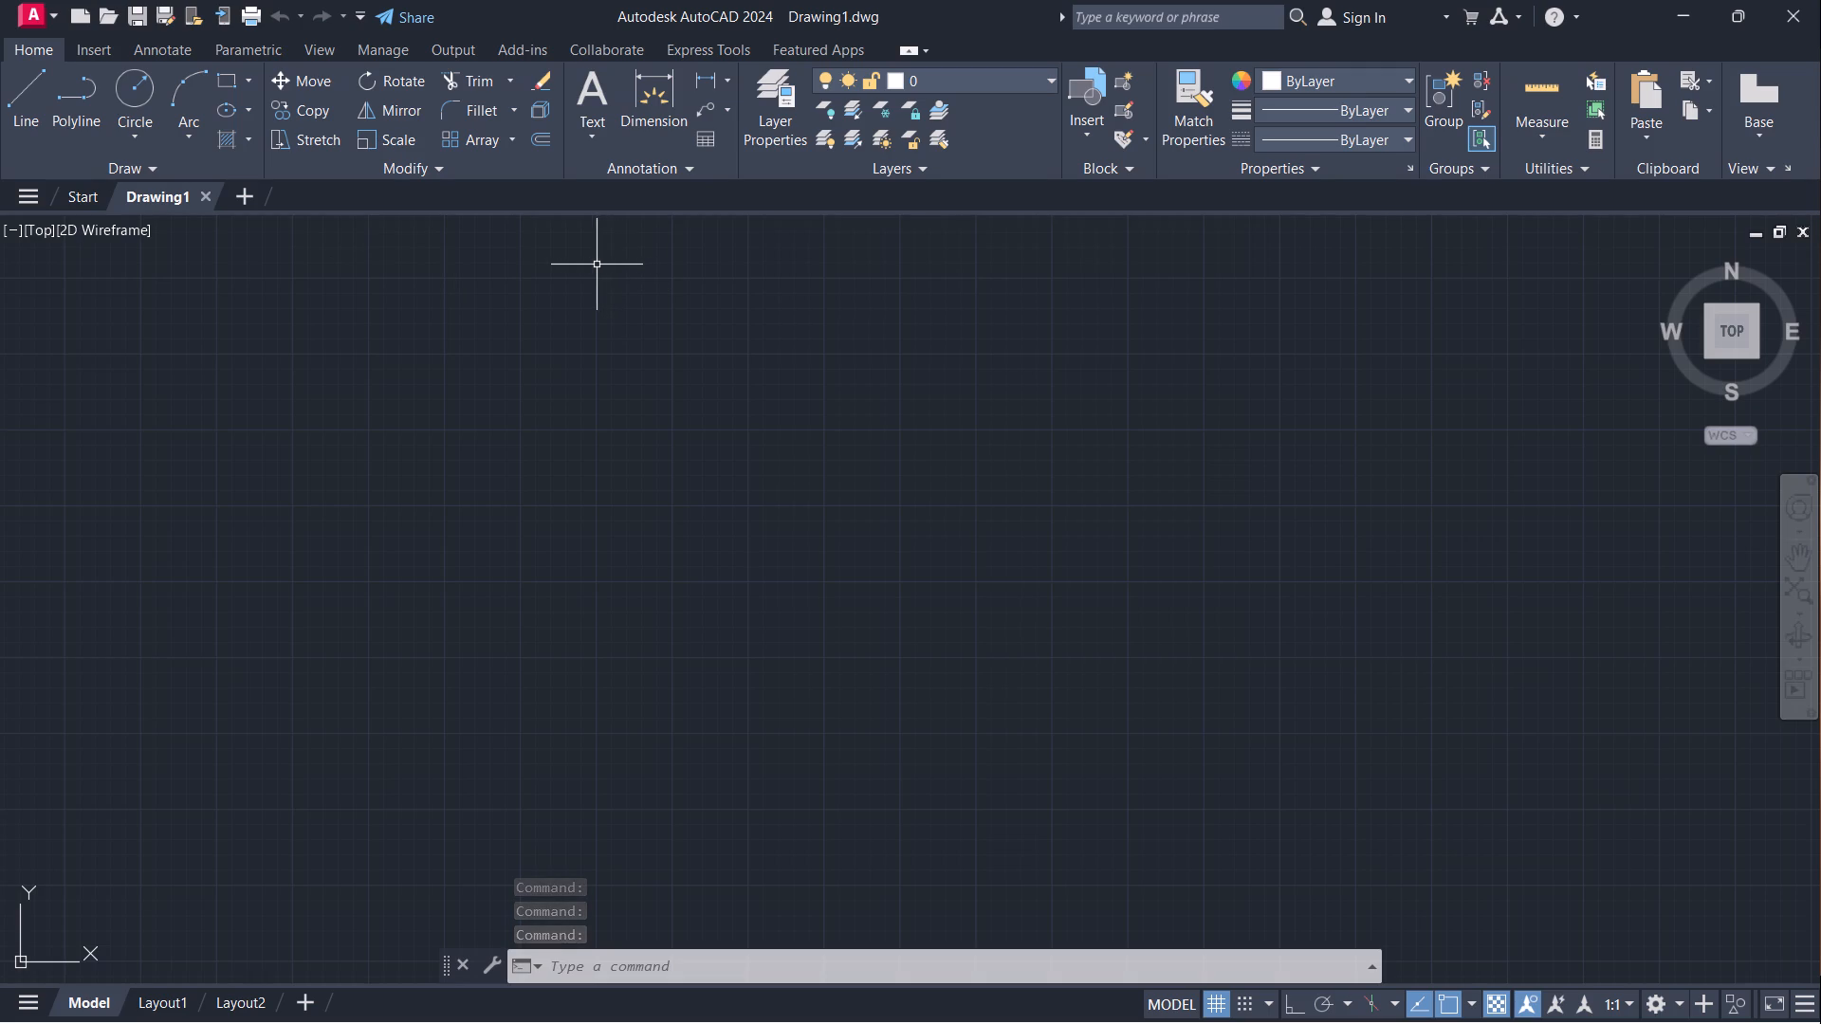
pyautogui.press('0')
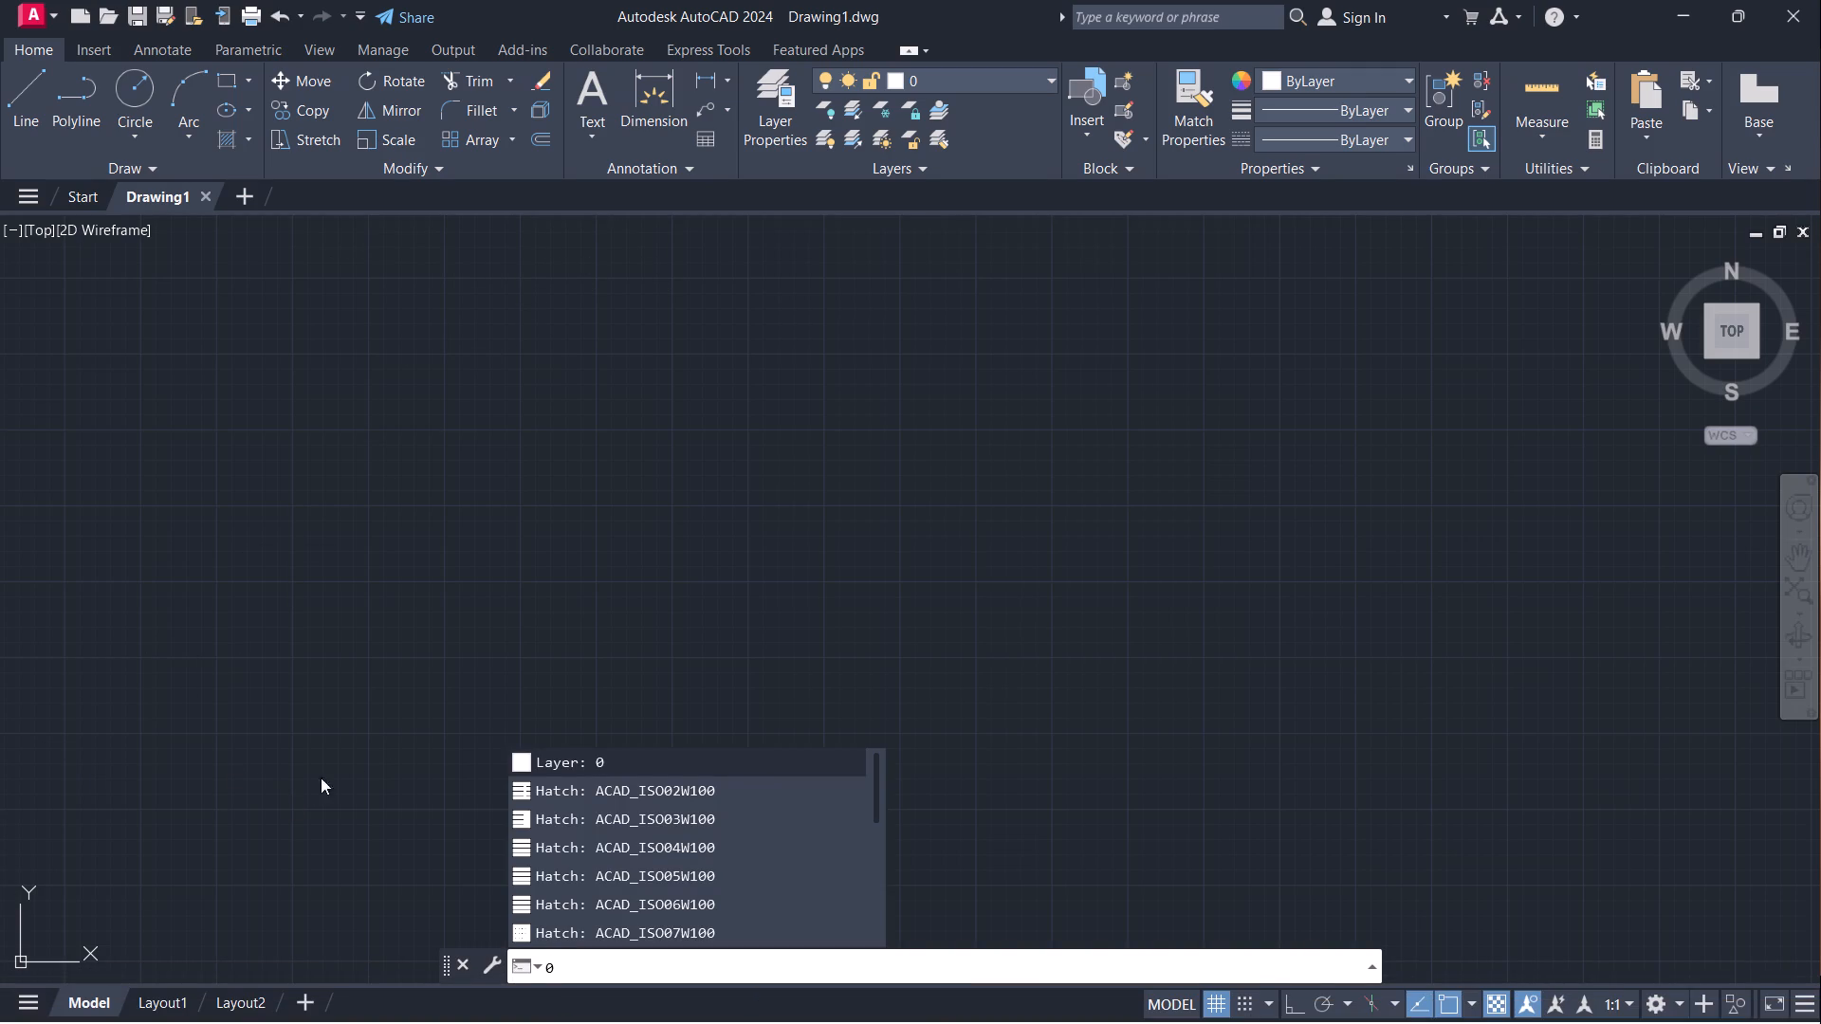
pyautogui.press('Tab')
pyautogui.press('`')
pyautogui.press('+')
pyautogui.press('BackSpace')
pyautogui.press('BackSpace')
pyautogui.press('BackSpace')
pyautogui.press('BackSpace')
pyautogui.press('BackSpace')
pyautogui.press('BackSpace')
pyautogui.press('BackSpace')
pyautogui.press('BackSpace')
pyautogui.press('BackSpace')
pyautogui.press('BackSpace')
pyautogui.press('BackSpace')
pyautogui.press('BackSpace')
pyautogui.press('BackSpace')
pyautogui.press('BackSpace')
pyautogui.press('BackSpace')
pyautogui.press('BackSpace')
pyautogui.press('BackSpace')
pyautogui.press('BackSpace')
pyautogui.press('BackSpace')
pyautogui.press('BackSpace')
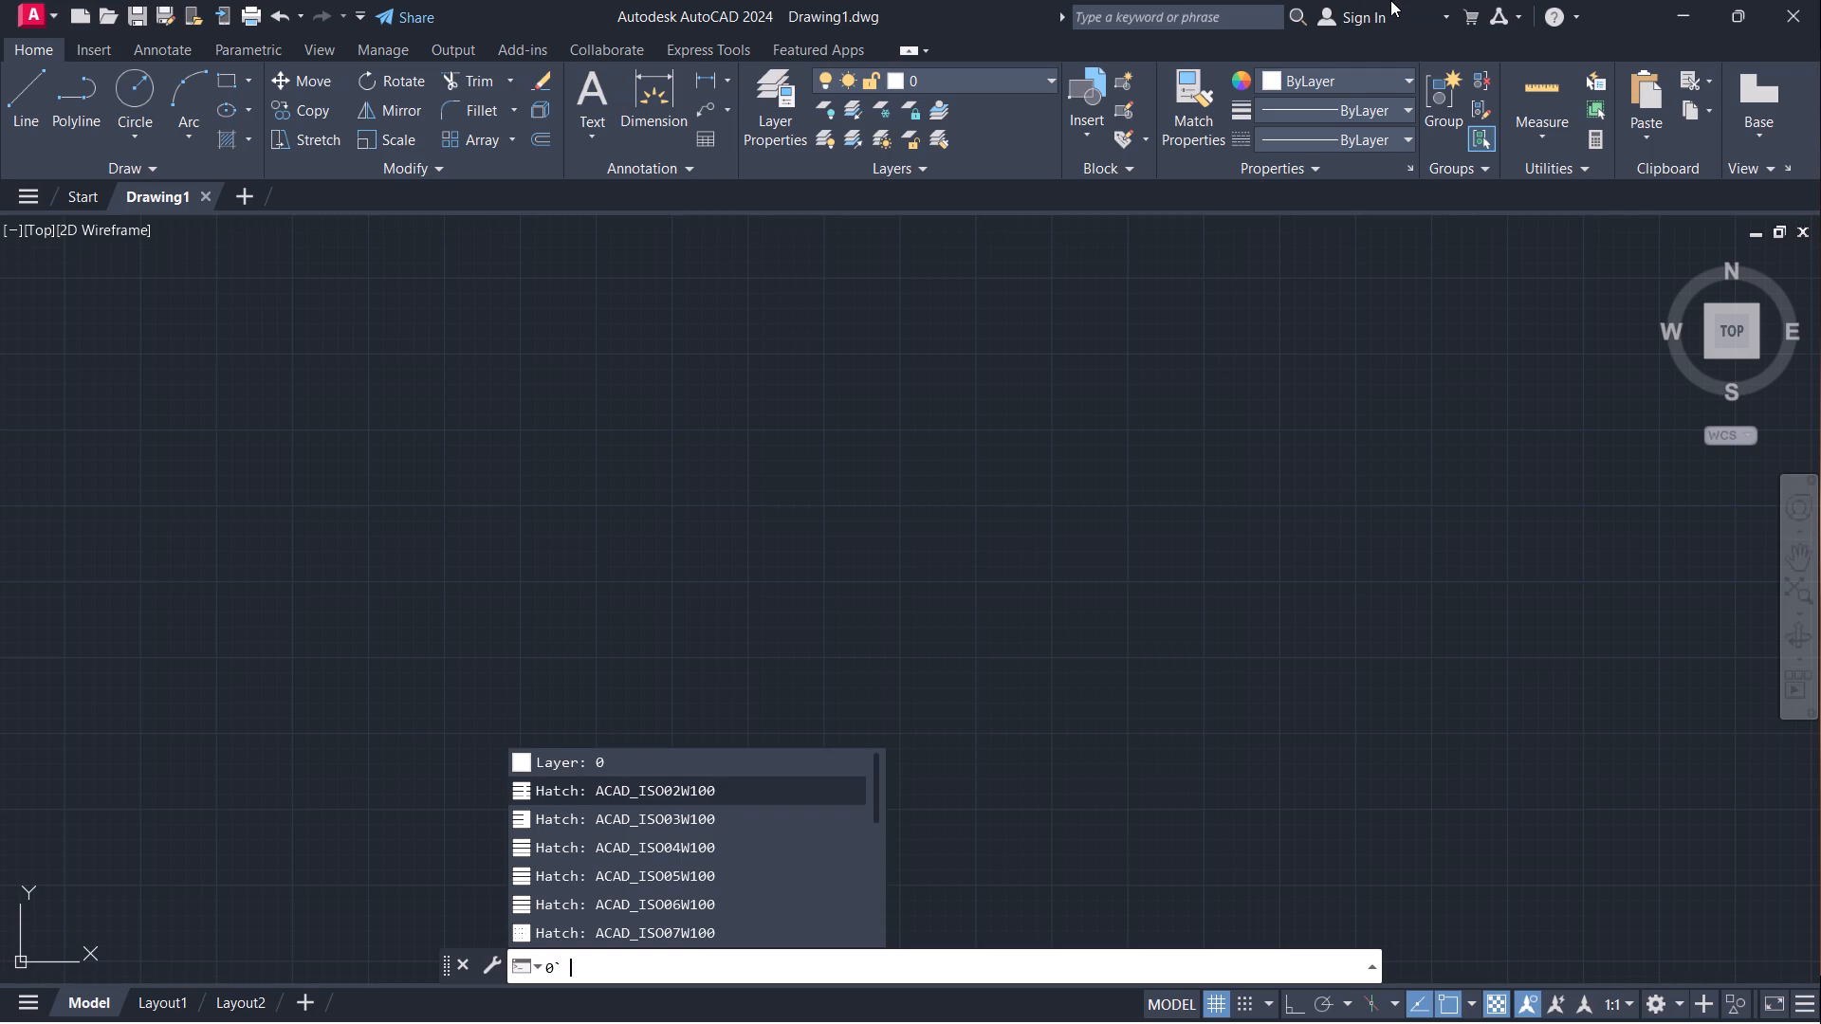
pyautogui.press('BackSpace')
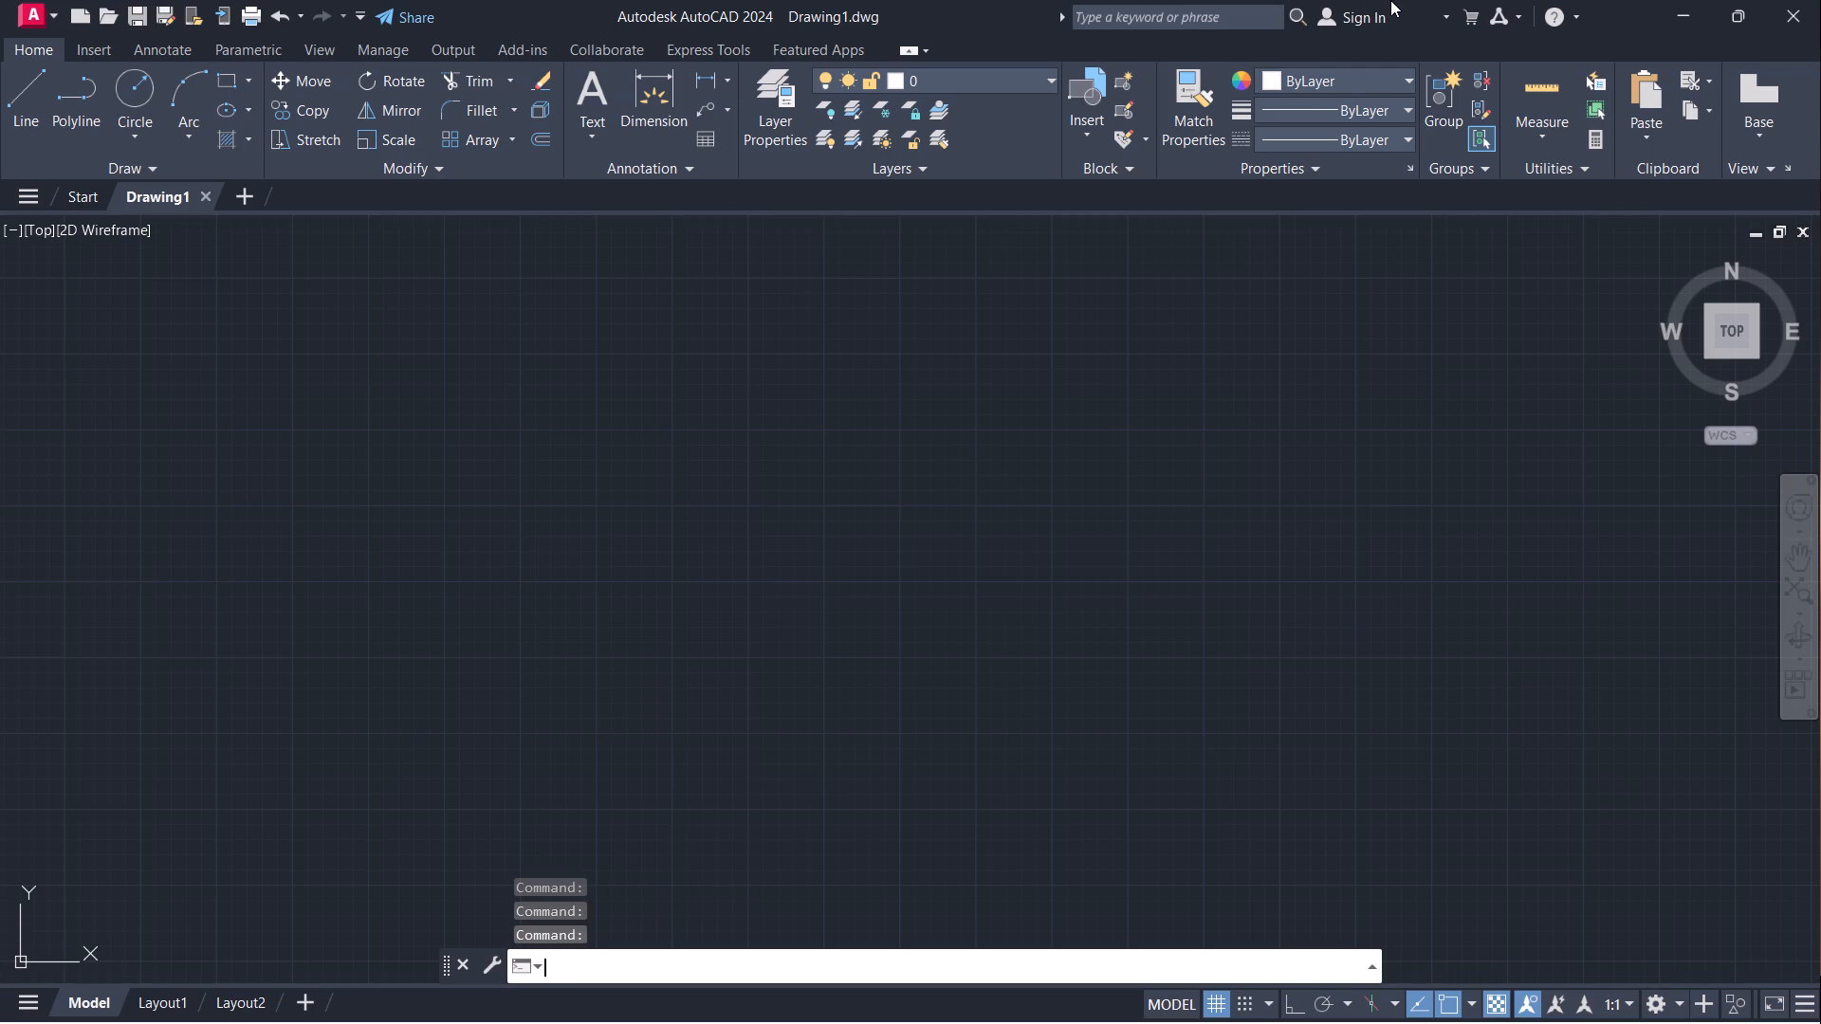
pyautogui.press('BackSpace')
# Configure the drawing units to Architectural length with 0'-0 1/4" precision and an insertion scale in Inches.
pyautogui.write('un')
pyautogui.press('Return')
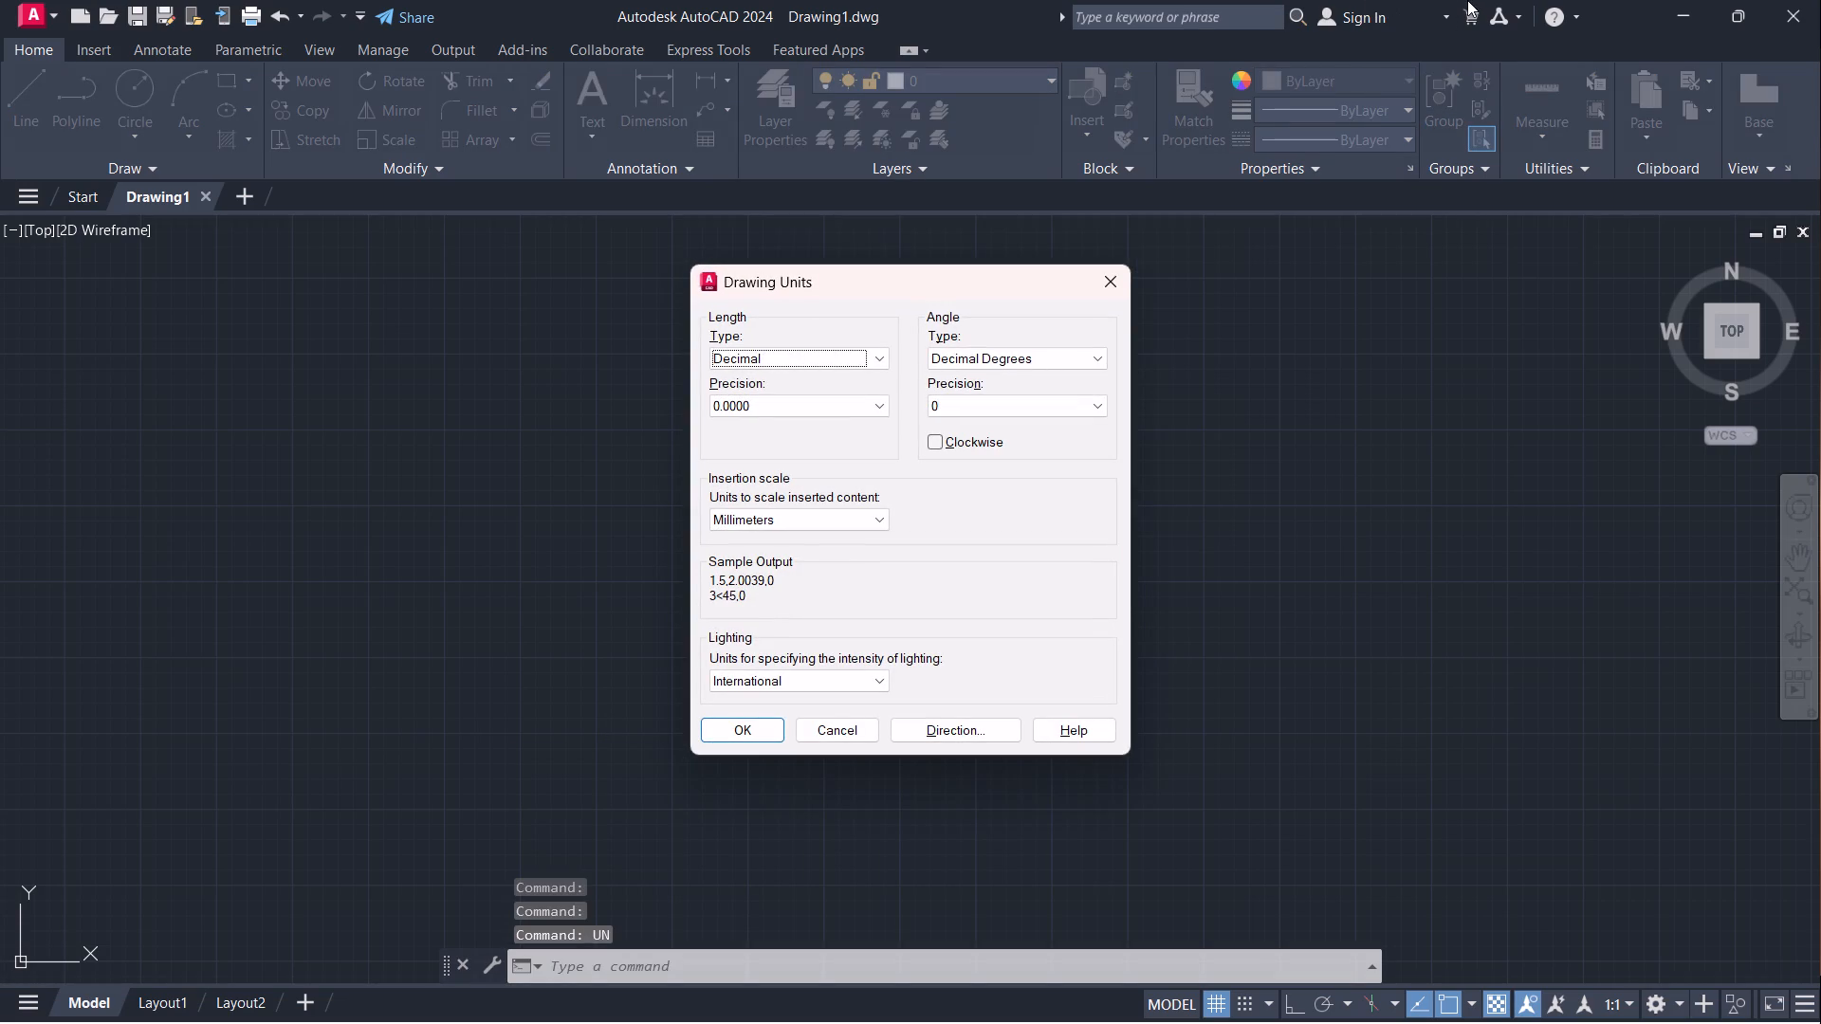
pyautogui.click(871, 362)
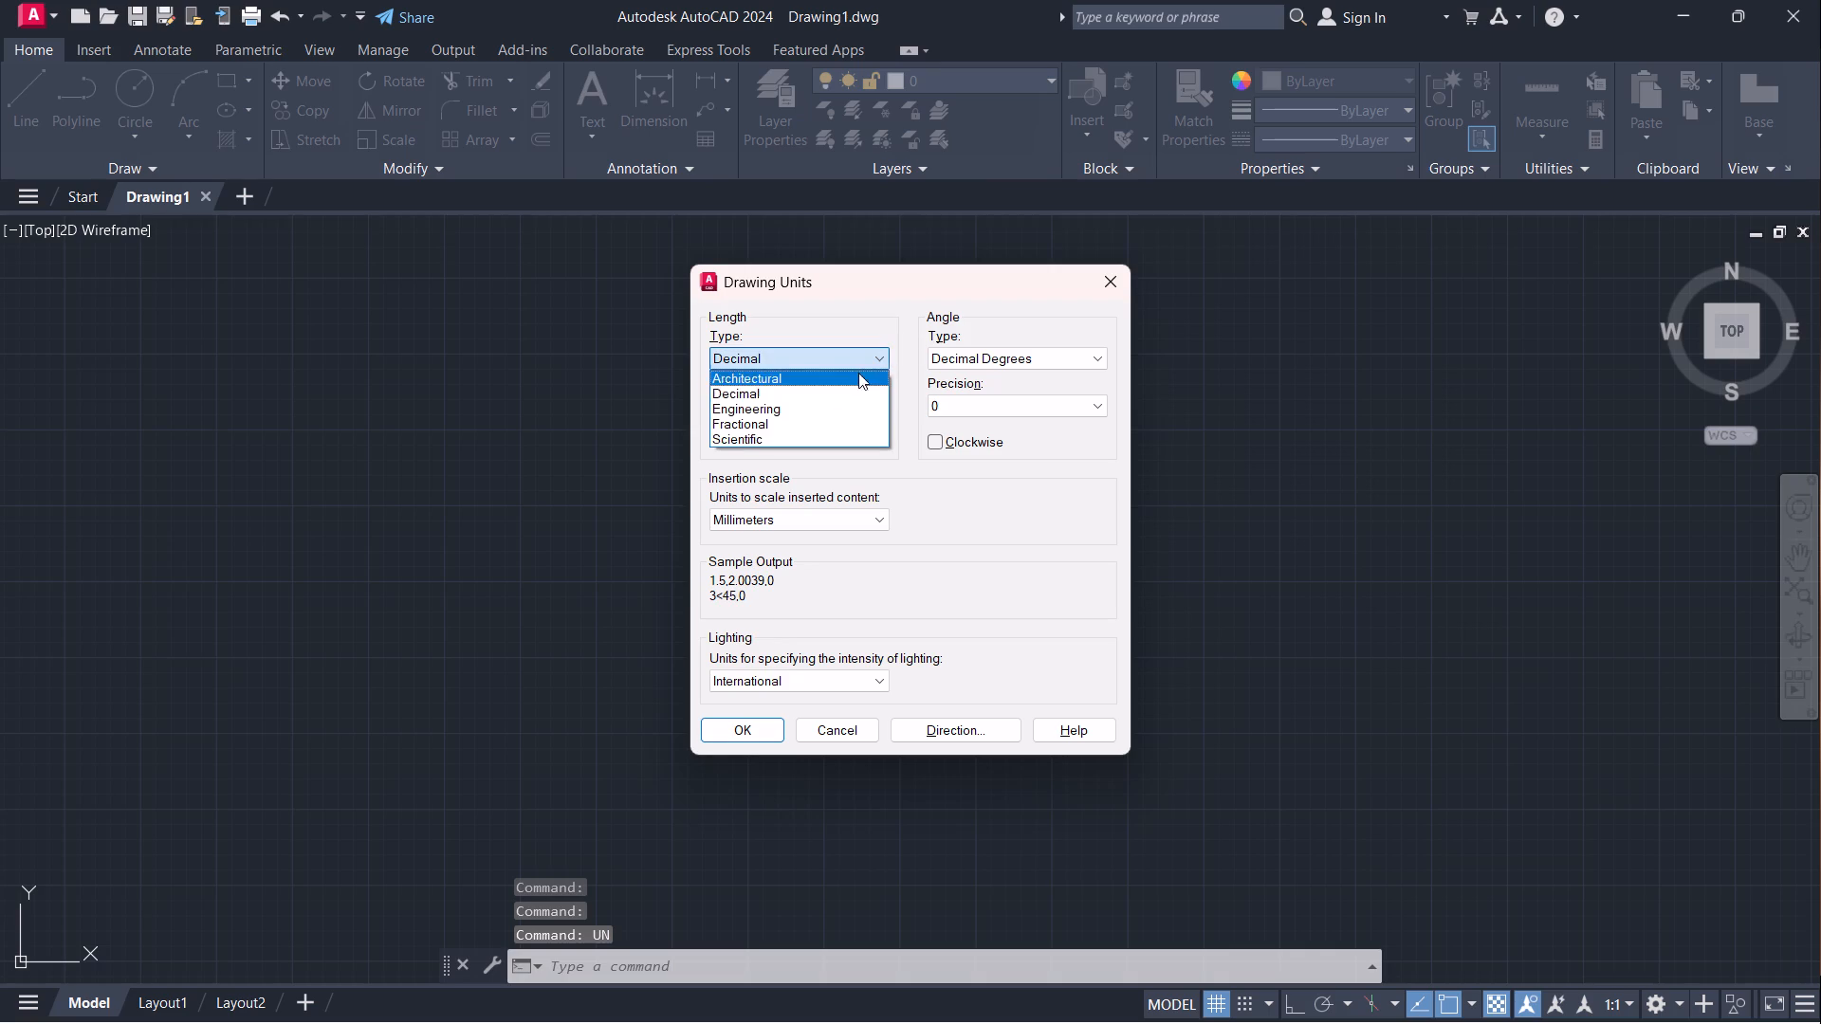
pyautogui.click(824, 383)
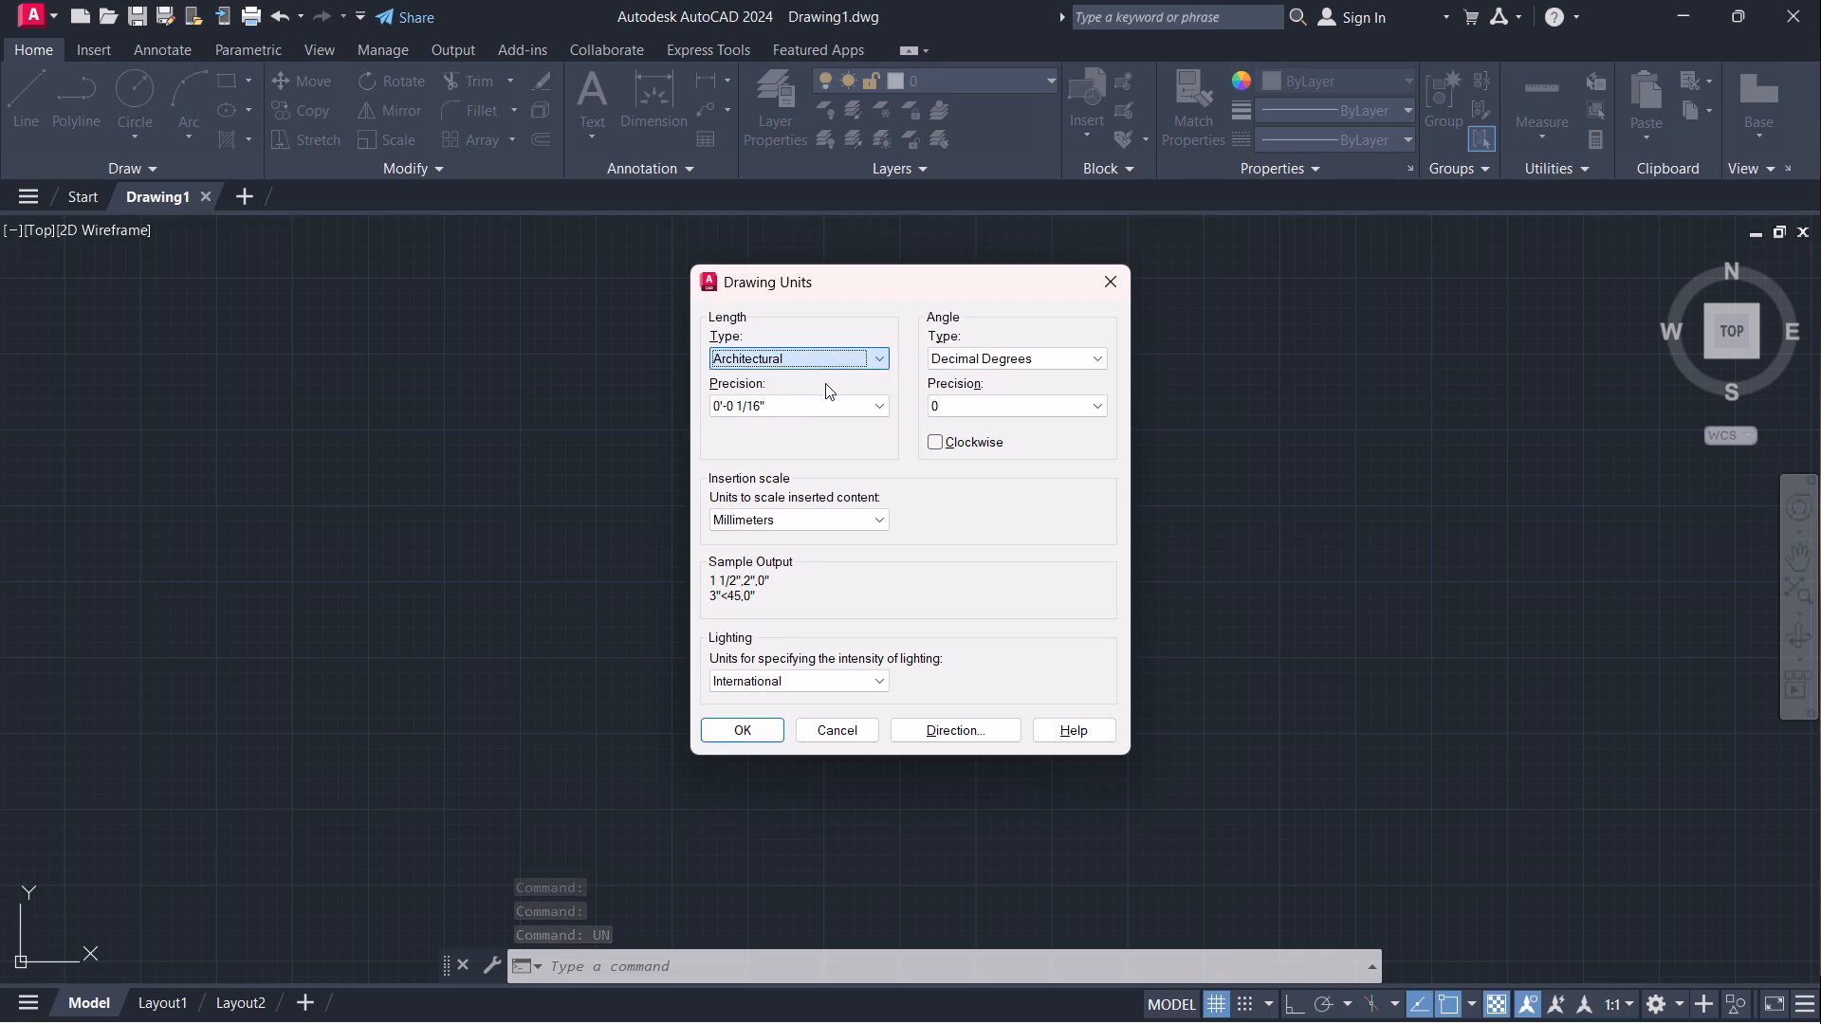
pyautogui.click(796, 413)
pyautogui.click(755, 457)
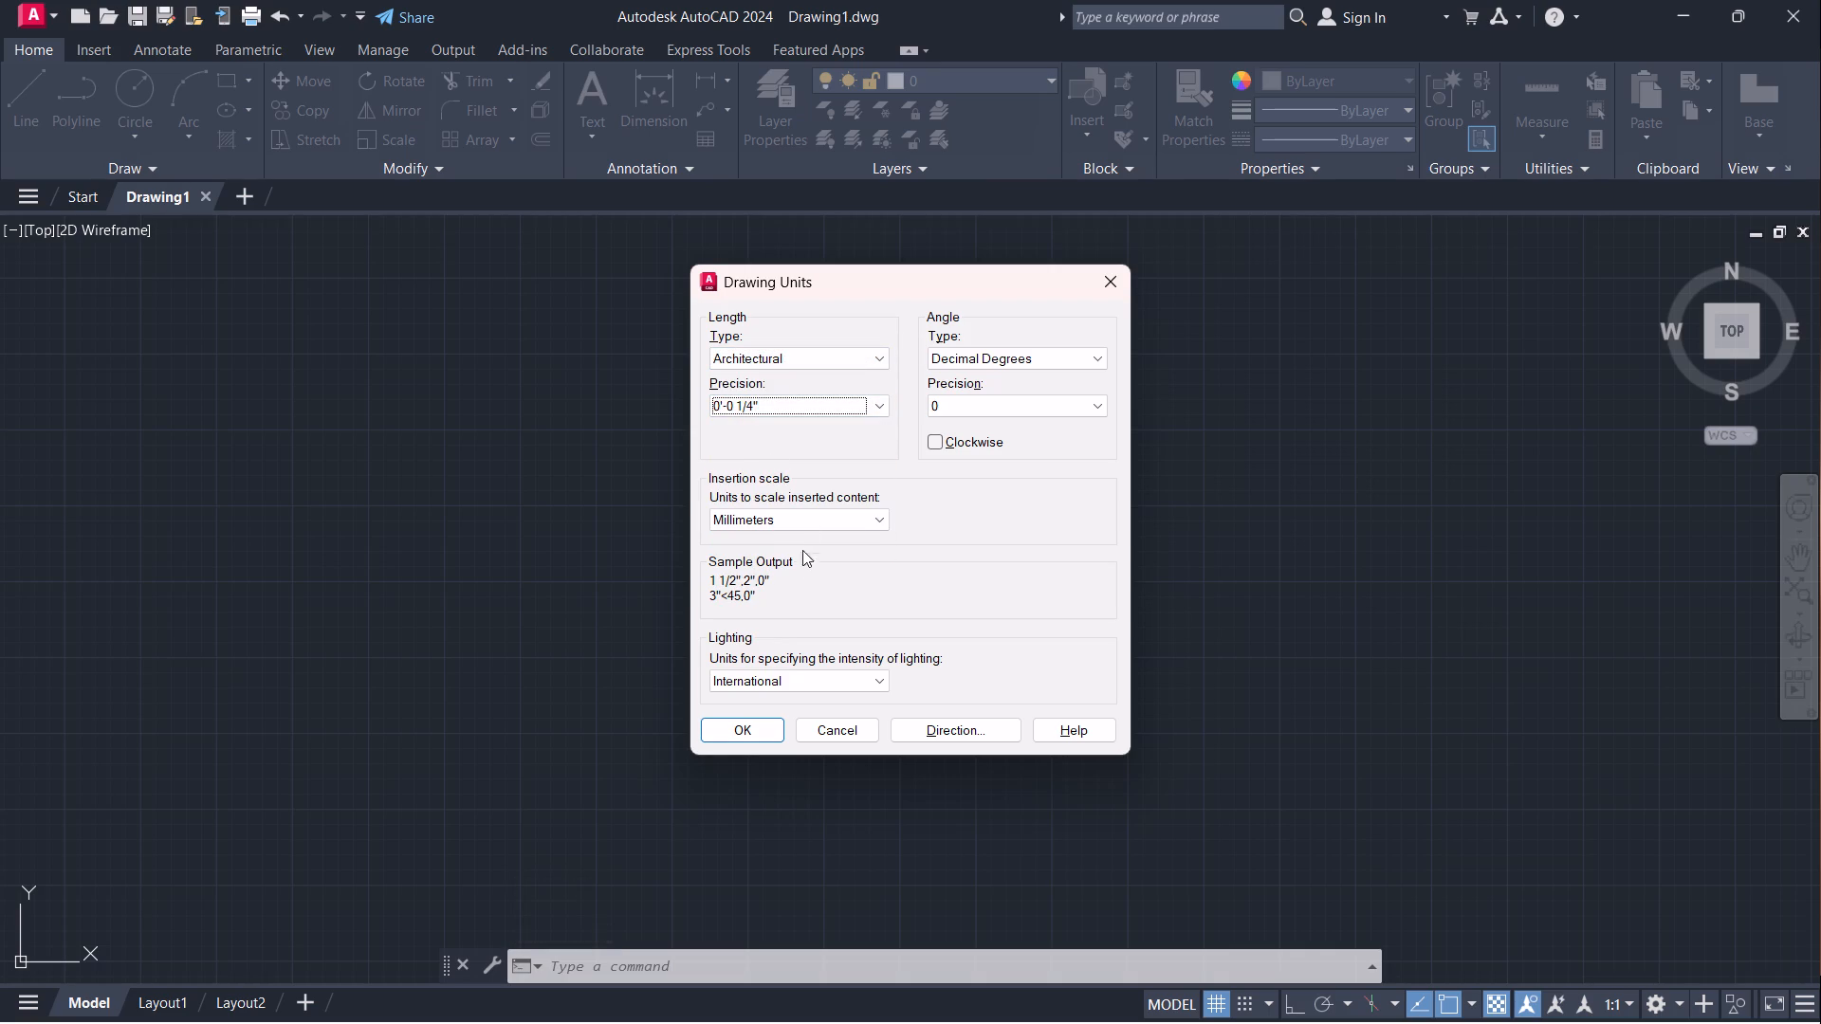
pyautogui.click(822, 527)
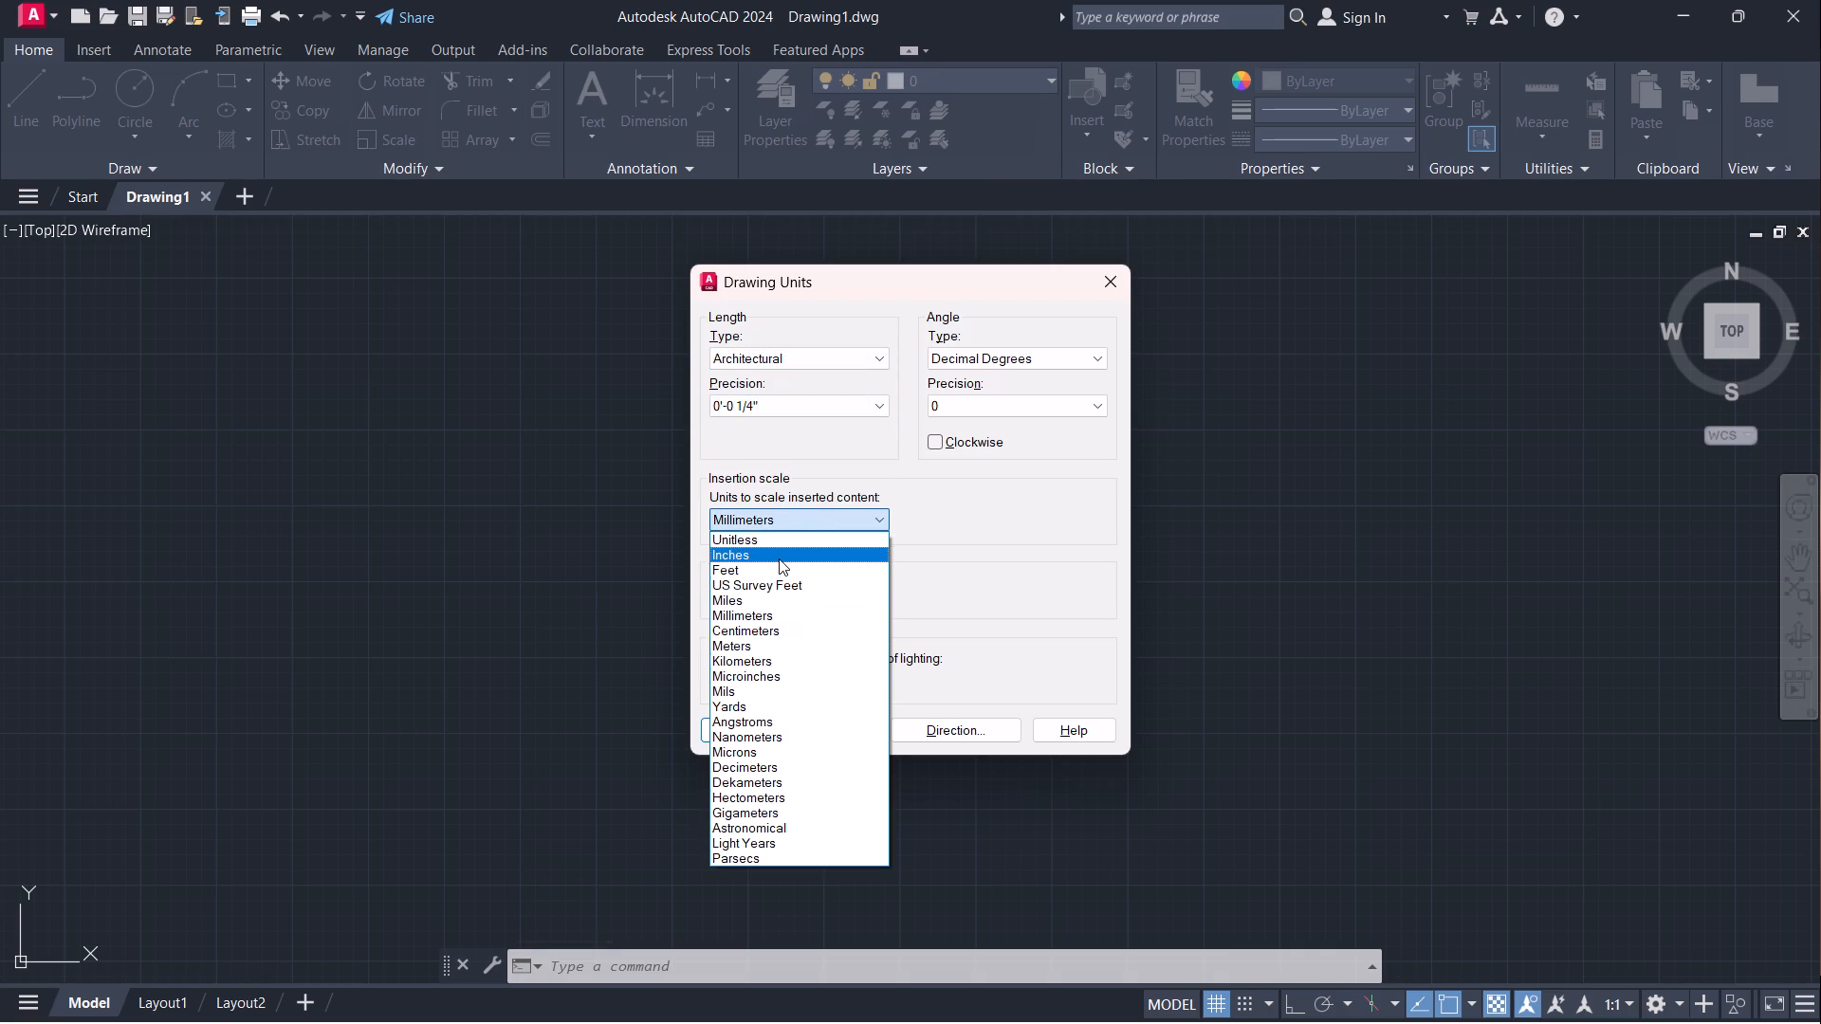
pyautogui.click(779, 558)
pyautogui.click(722, 733)
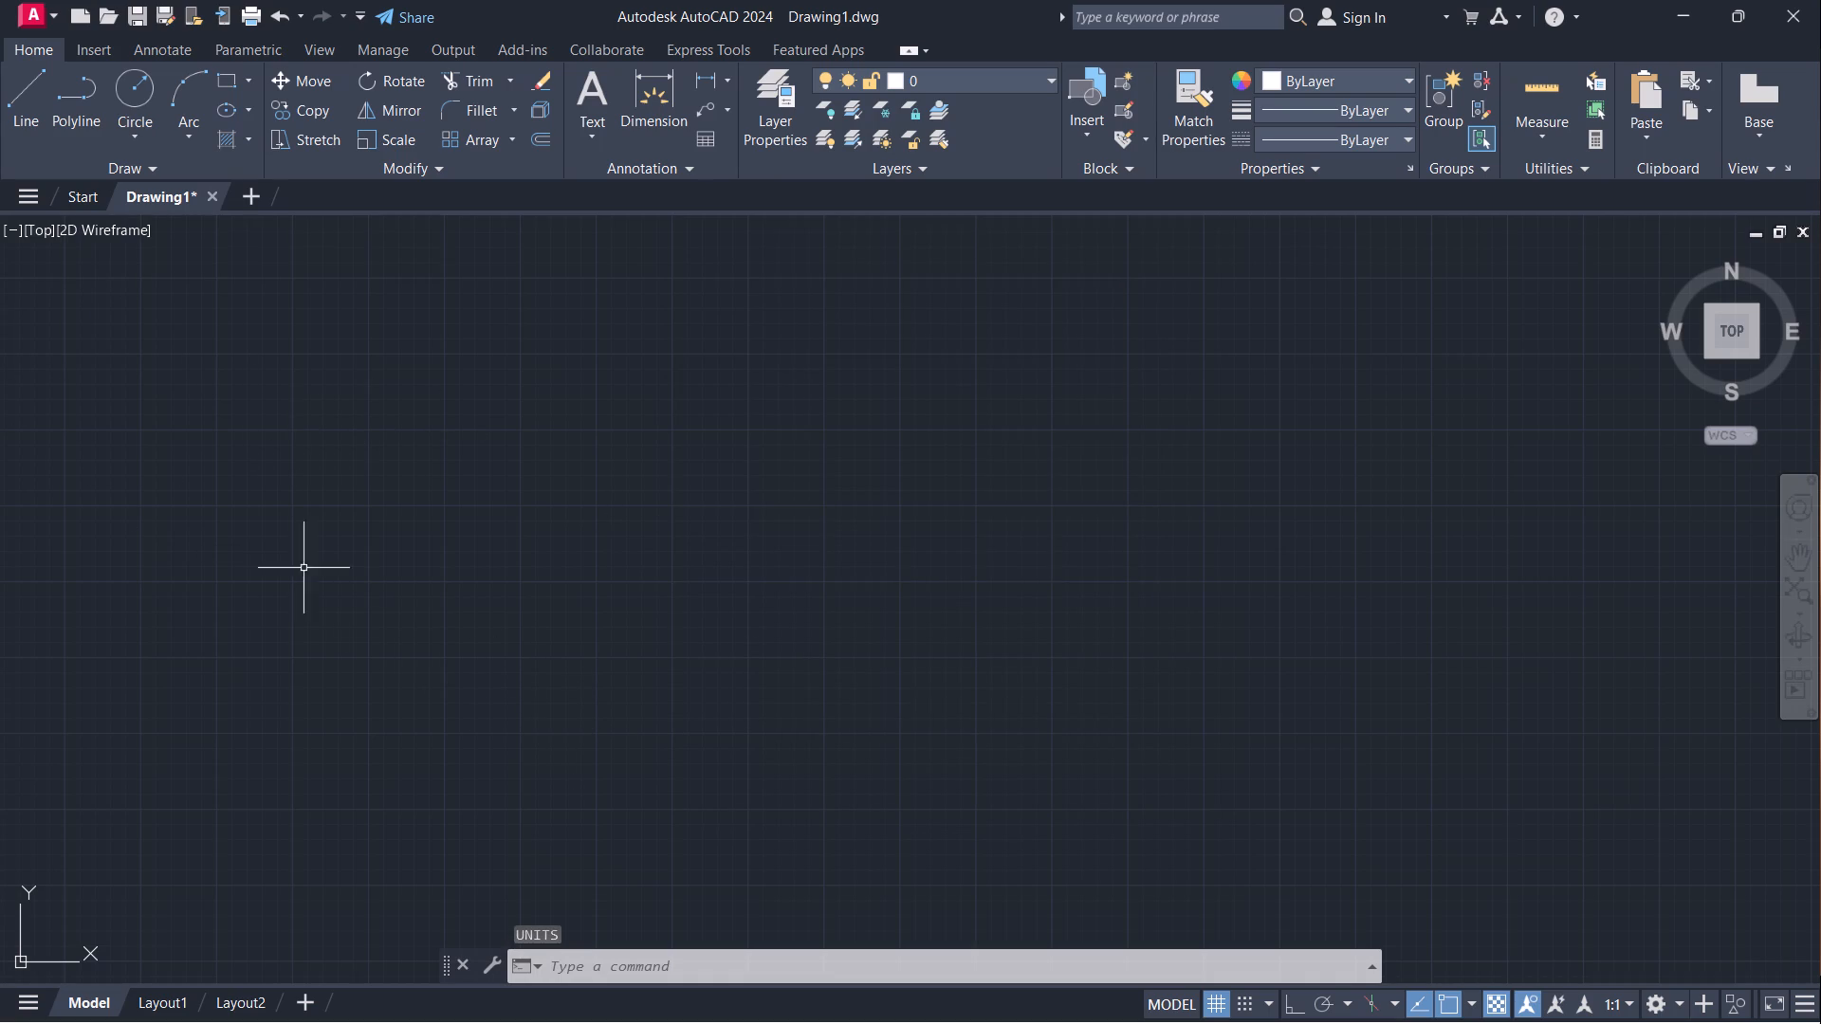
# Save the new drawing in Documents under the file name 09-09-2026.
pyautogui.click(34, 202)
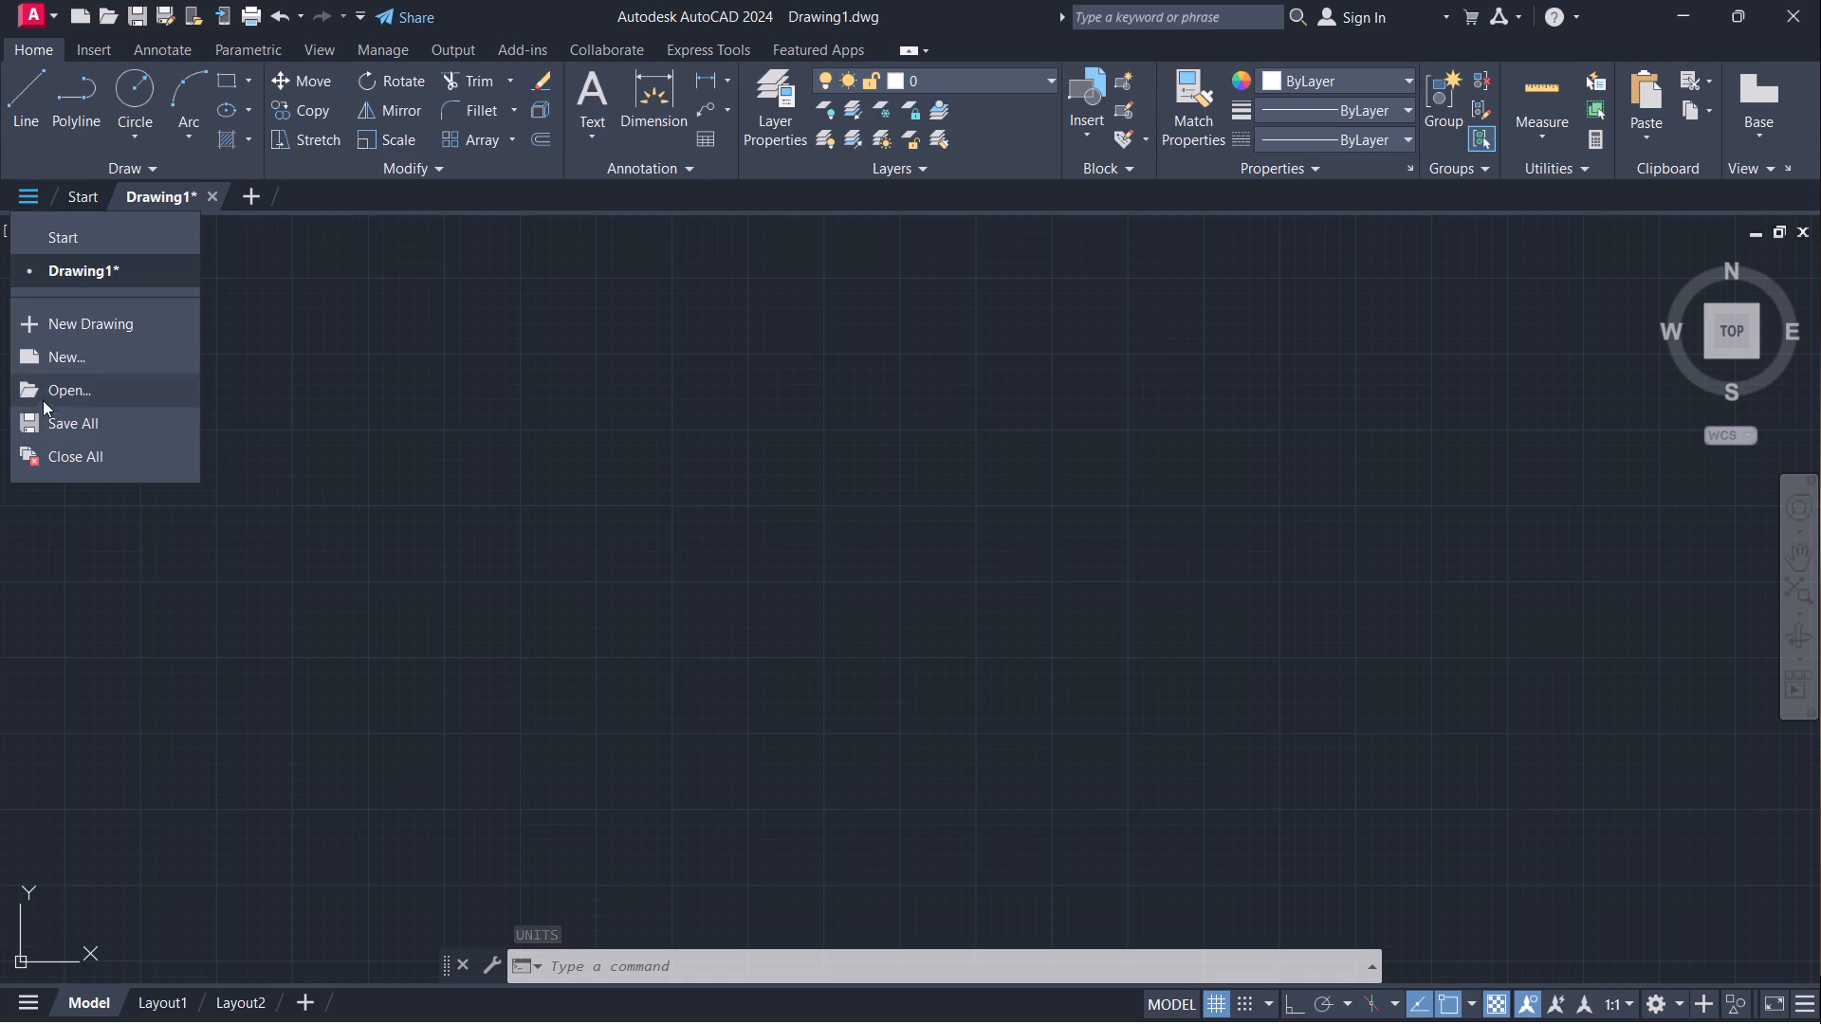
pyautogui.click(58, 419)
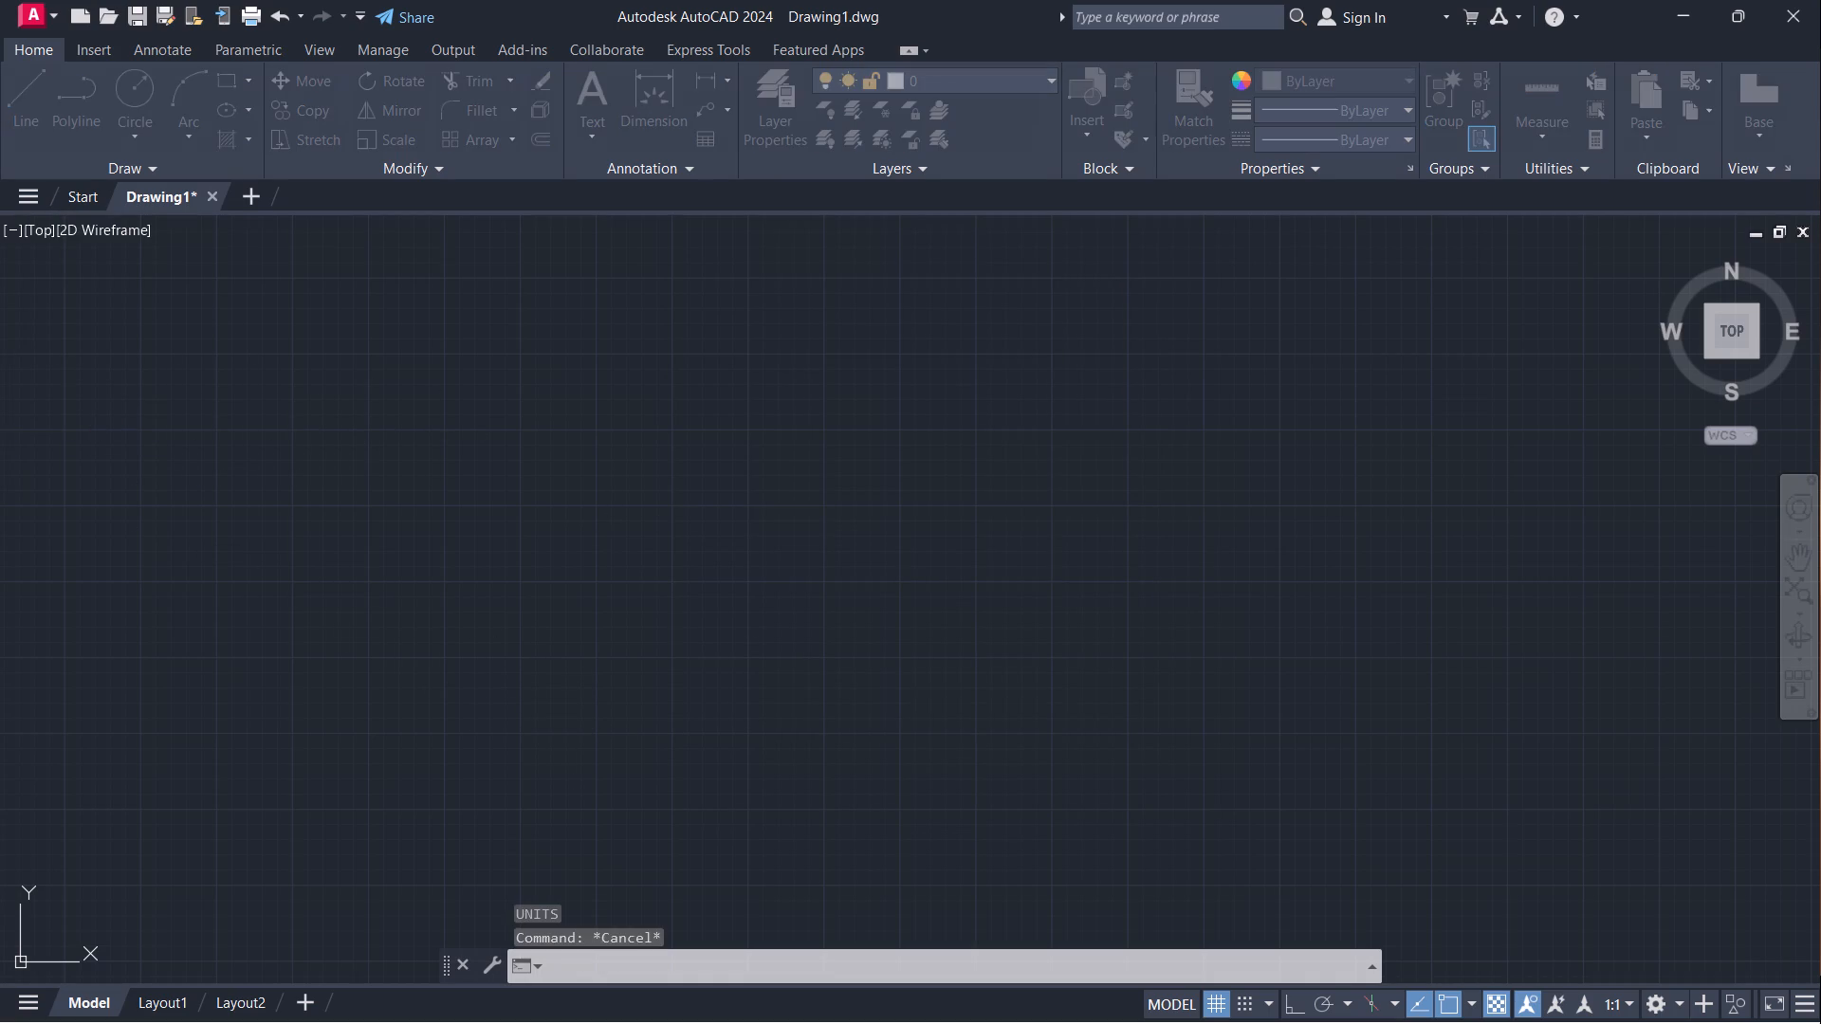
pyautogui.click(950, 745)
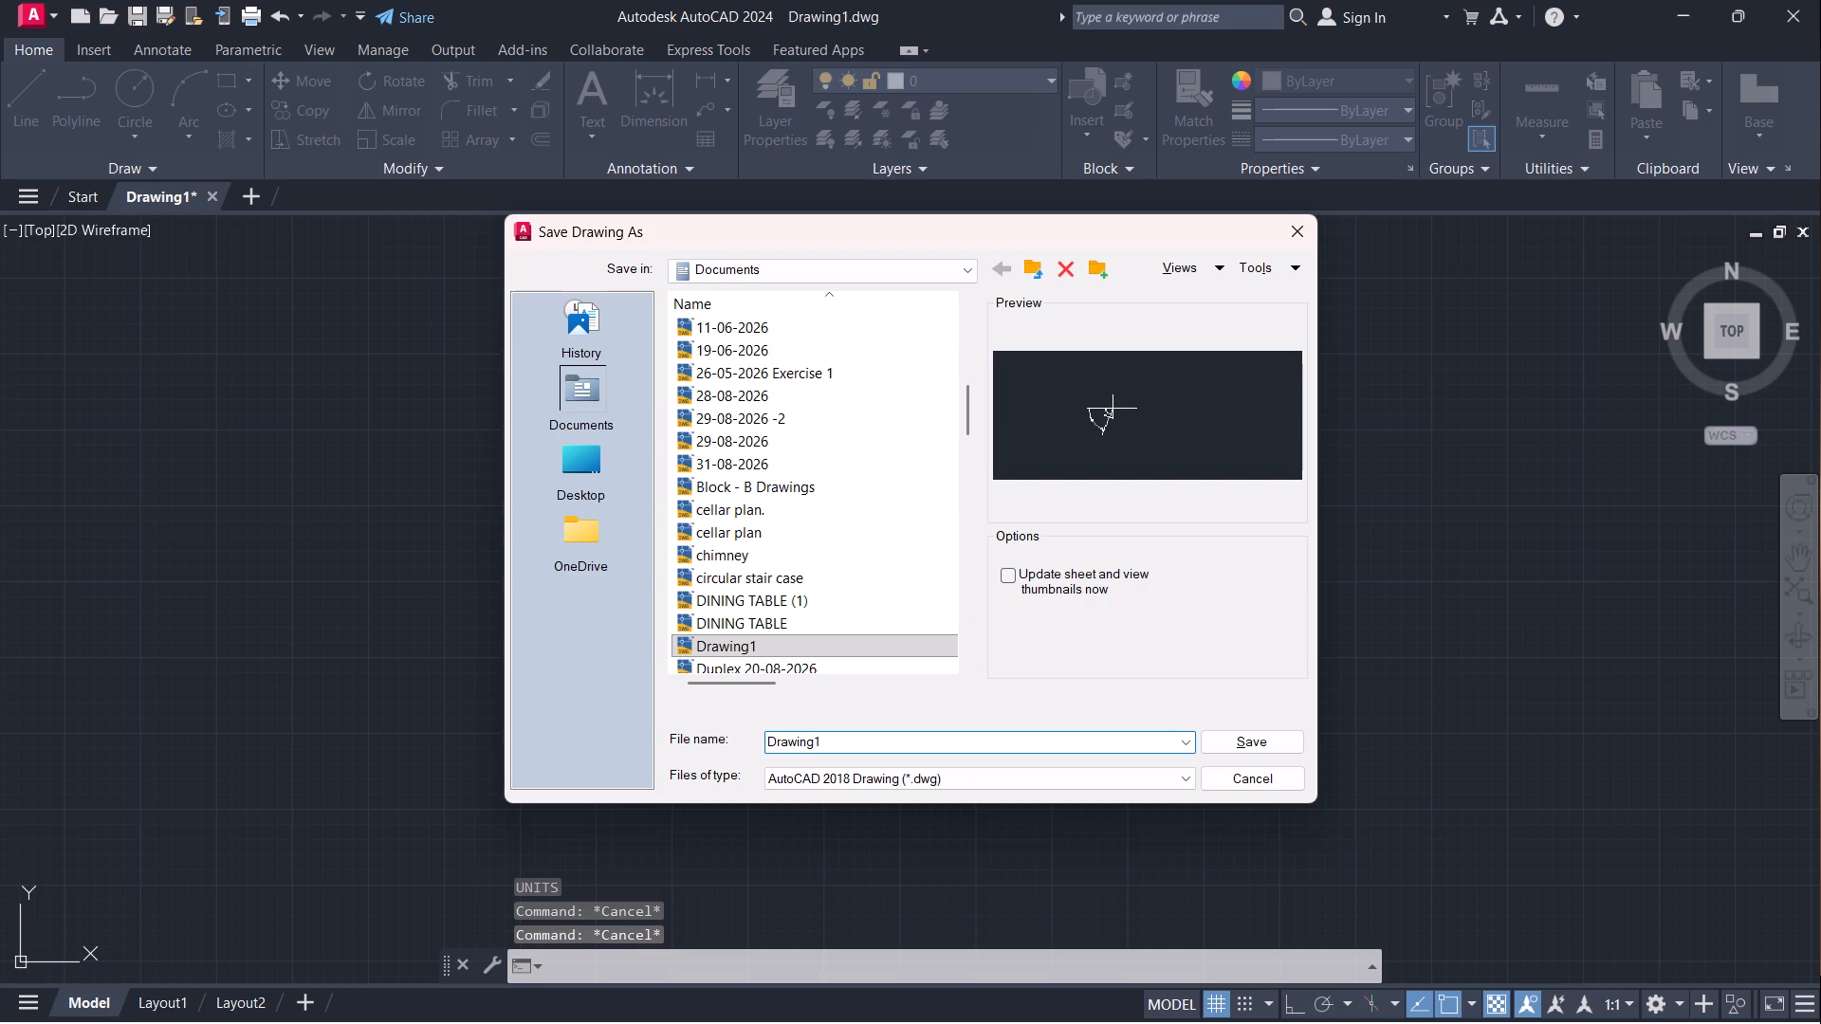
pyautogui.press('BackSpace')
pyautogui.press('BackSpace')
pyautogui.press('BackSpace')
pyautogui.press('BackSpace')
pyautogui.press('BackSpace')
pyautogui.press('BackSpace')
pyautogui.press('BackSpace')
pyautogui.press('BackSpace')
pyautogui.press('BackSpace')
pyautogui.press('BackSpace')
pyautogui.press('BackSpace')
pyautogui.press('BackSpace')
pyautogui.press('BackSpace')
pyautogui.press('BackSpace')
pyautogui.press('BackSpace')
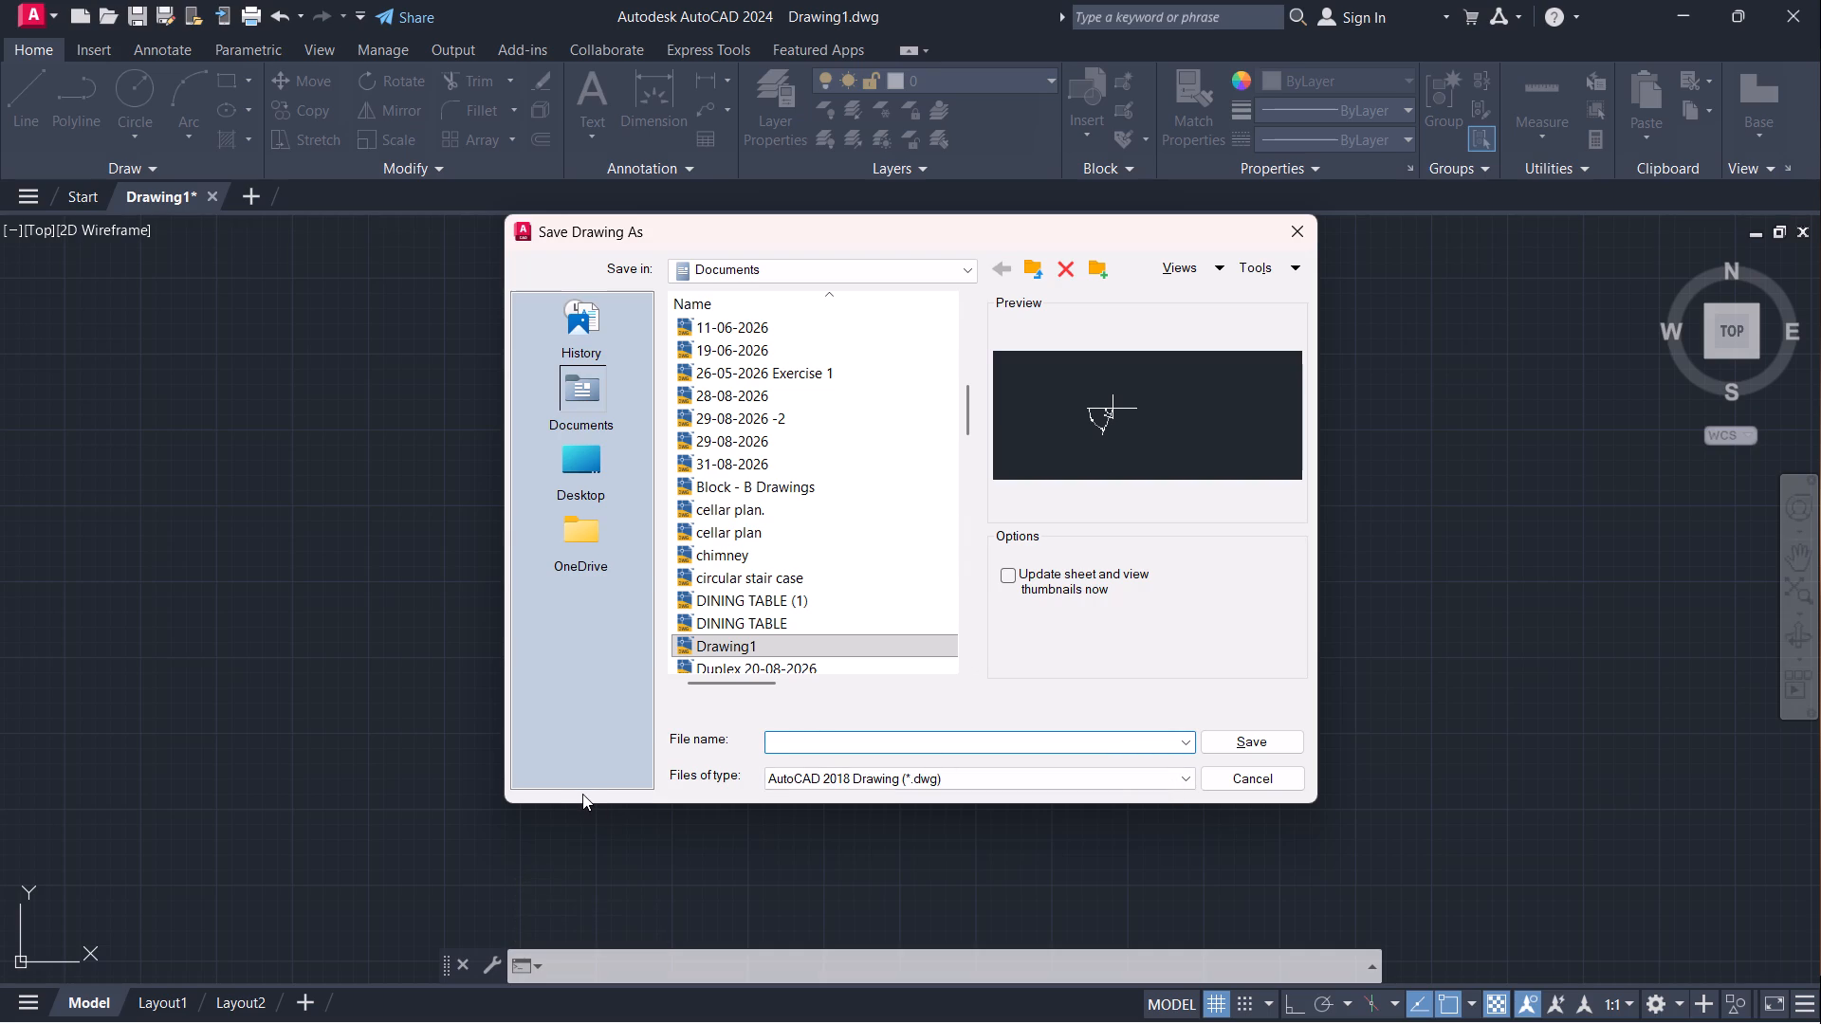
pyautogui.write('09')
pyautogui.write('-0')
pyautogui.write('9-2026')
pyautogui.click(1242, 734)
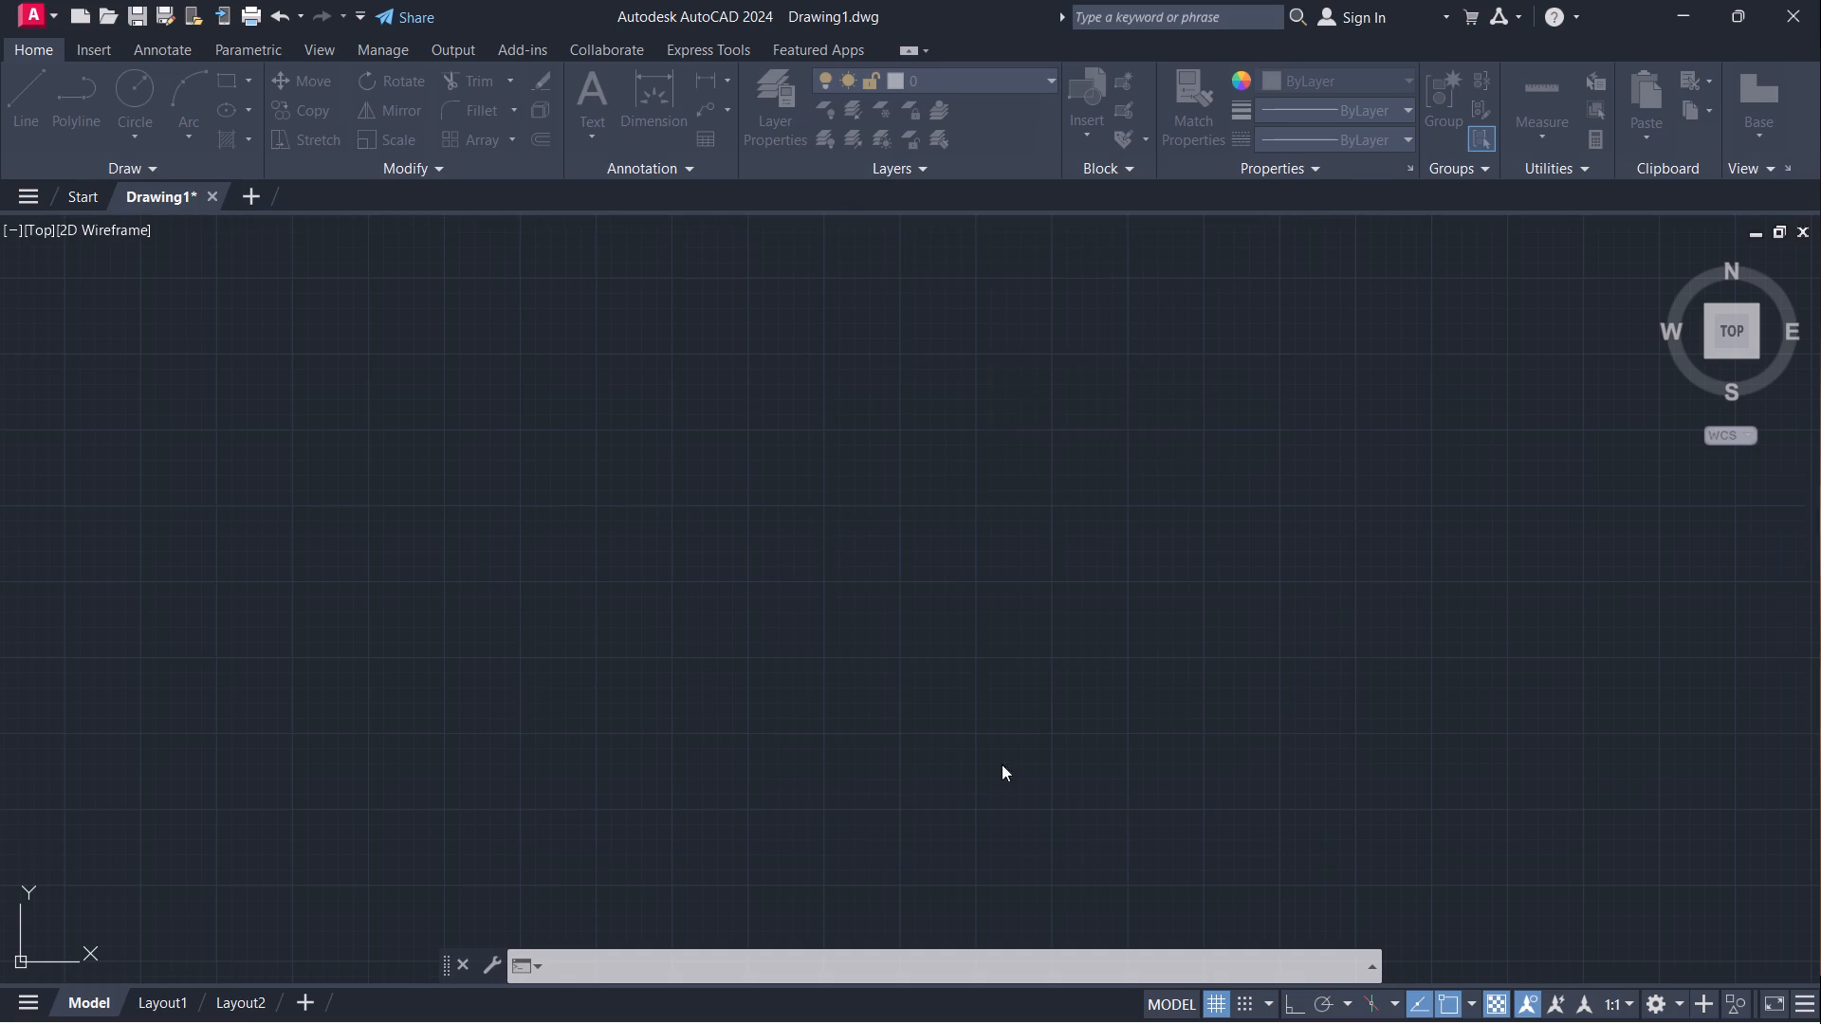
# Review the Open and Save settings, including automatic save, in the program options.
pyautogui.rightClick(653, 966)
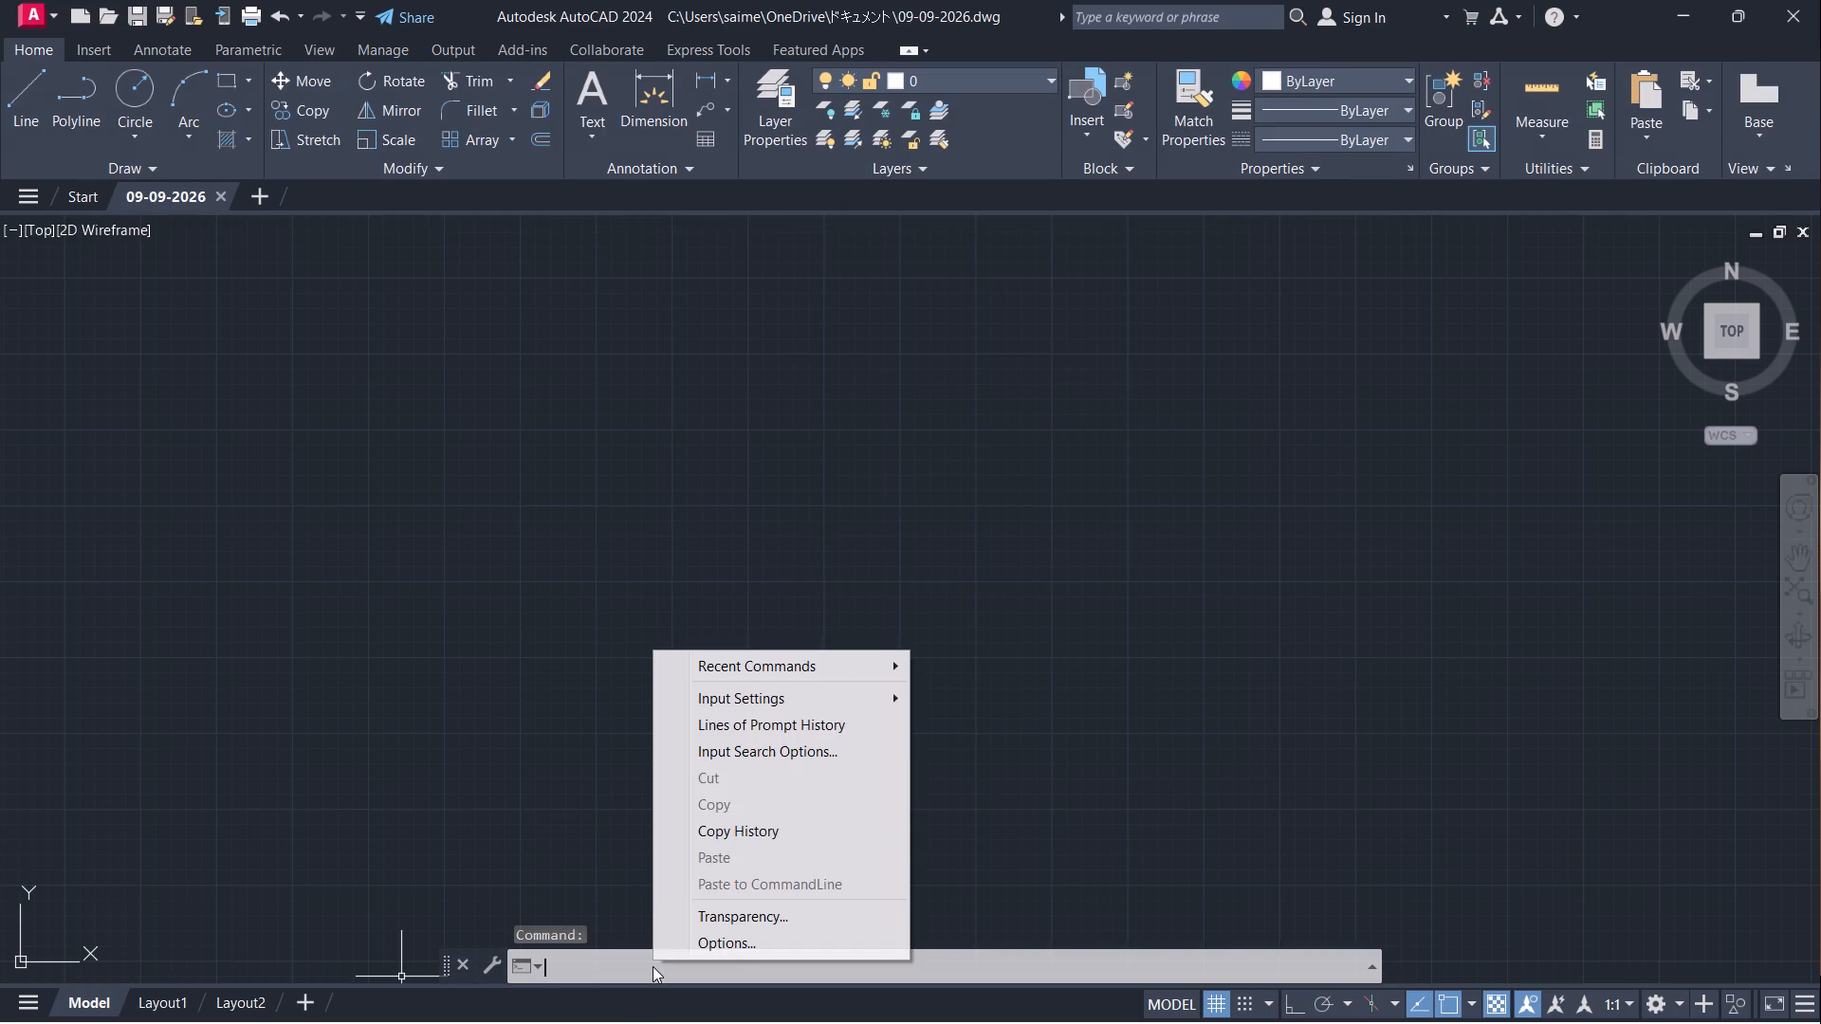
pyautogui.click(708, 936)
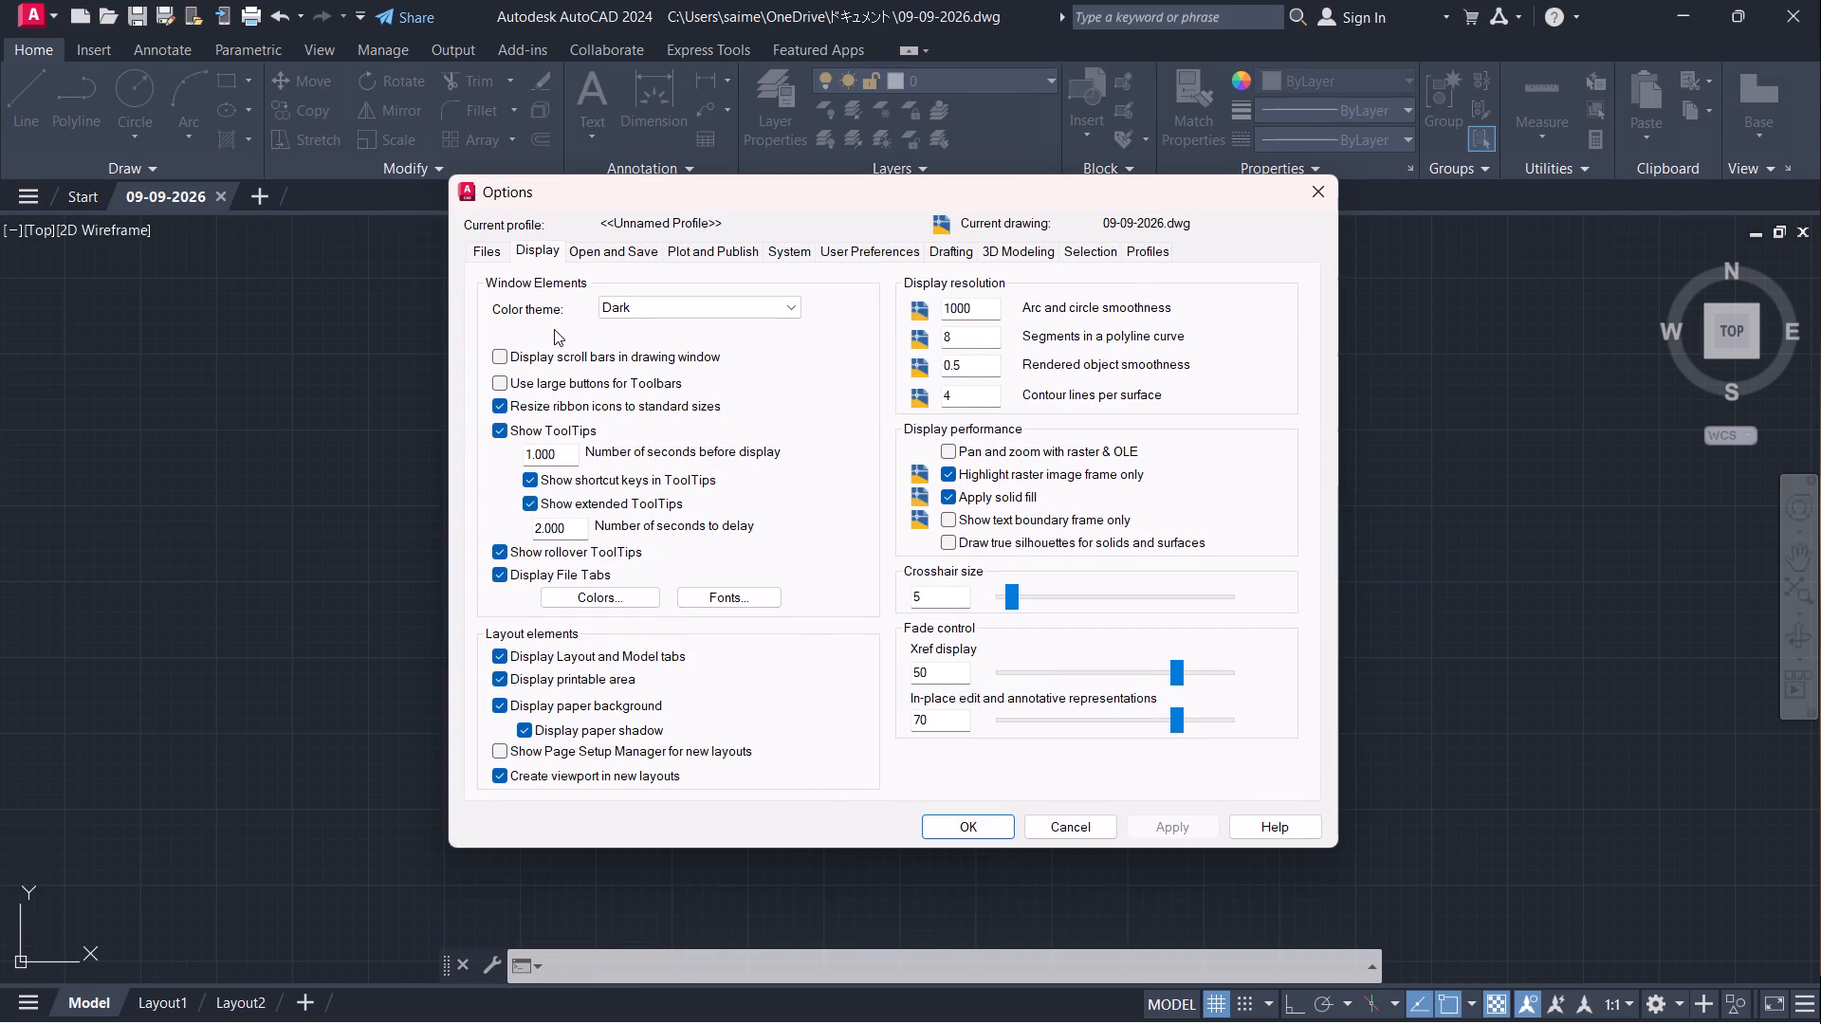
pyautogui.click(629, 260)
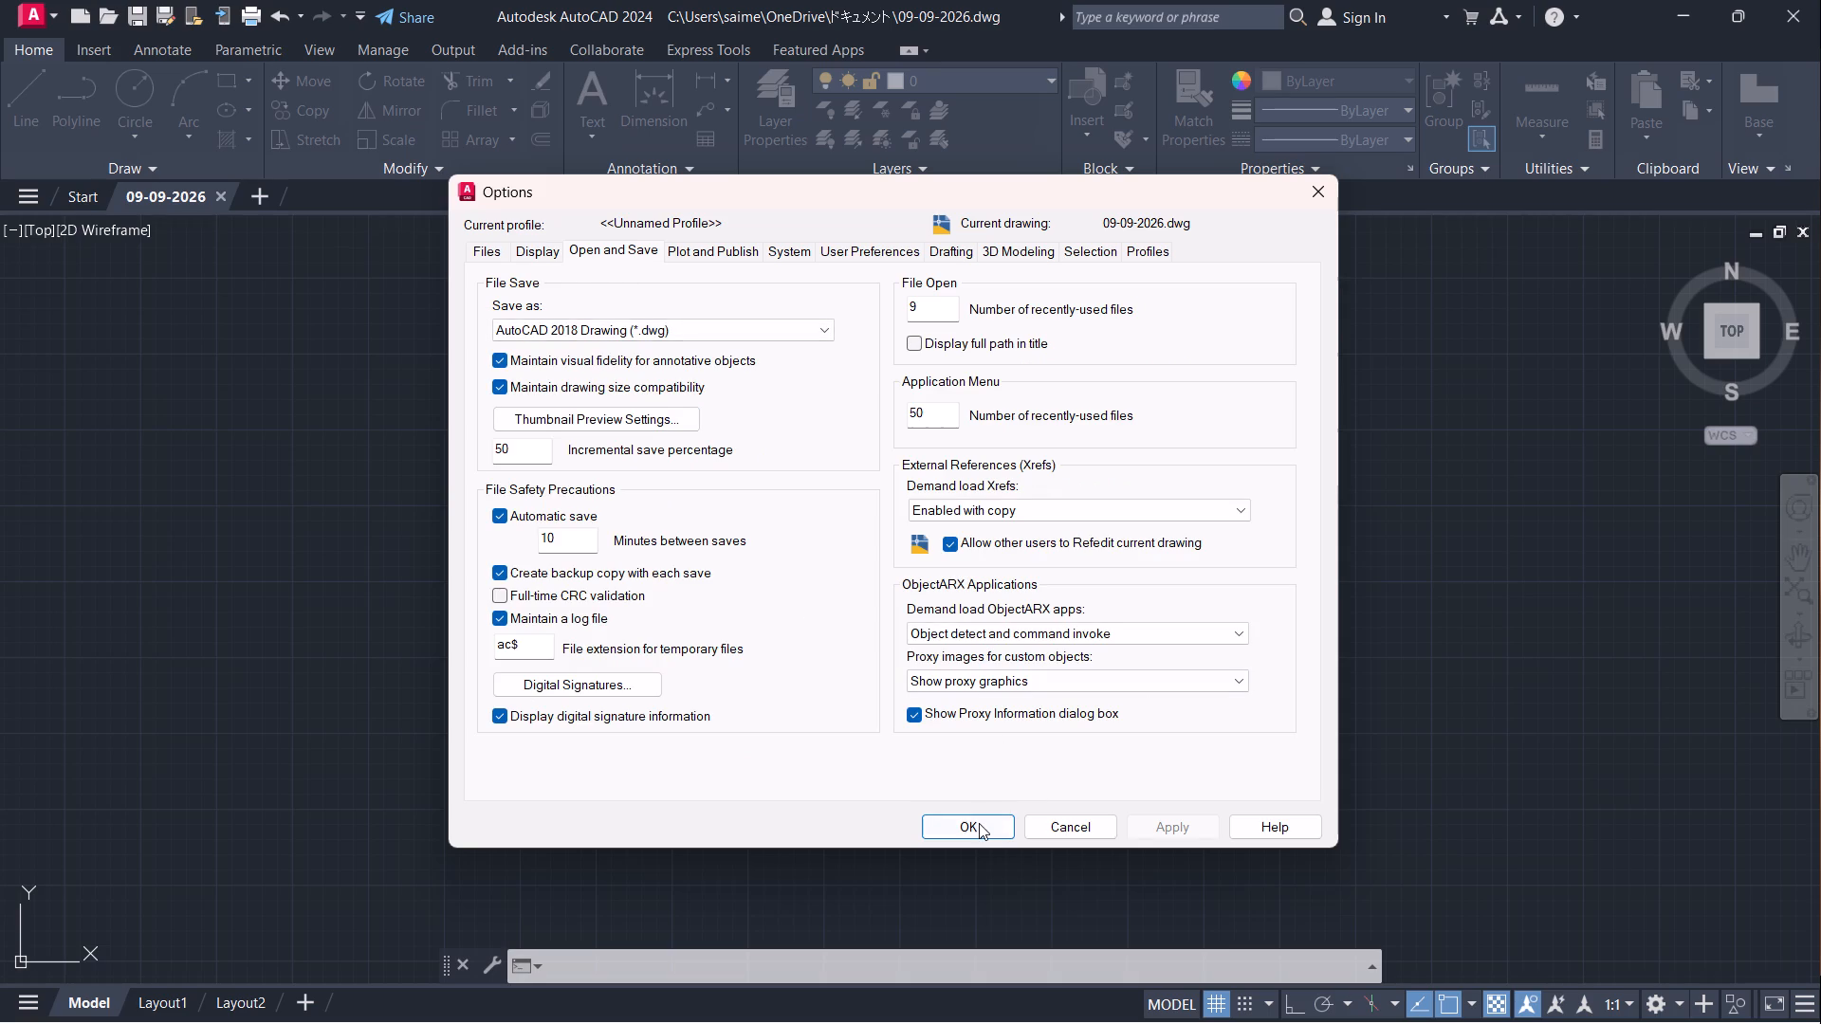
pyautogui.click(979, 823)
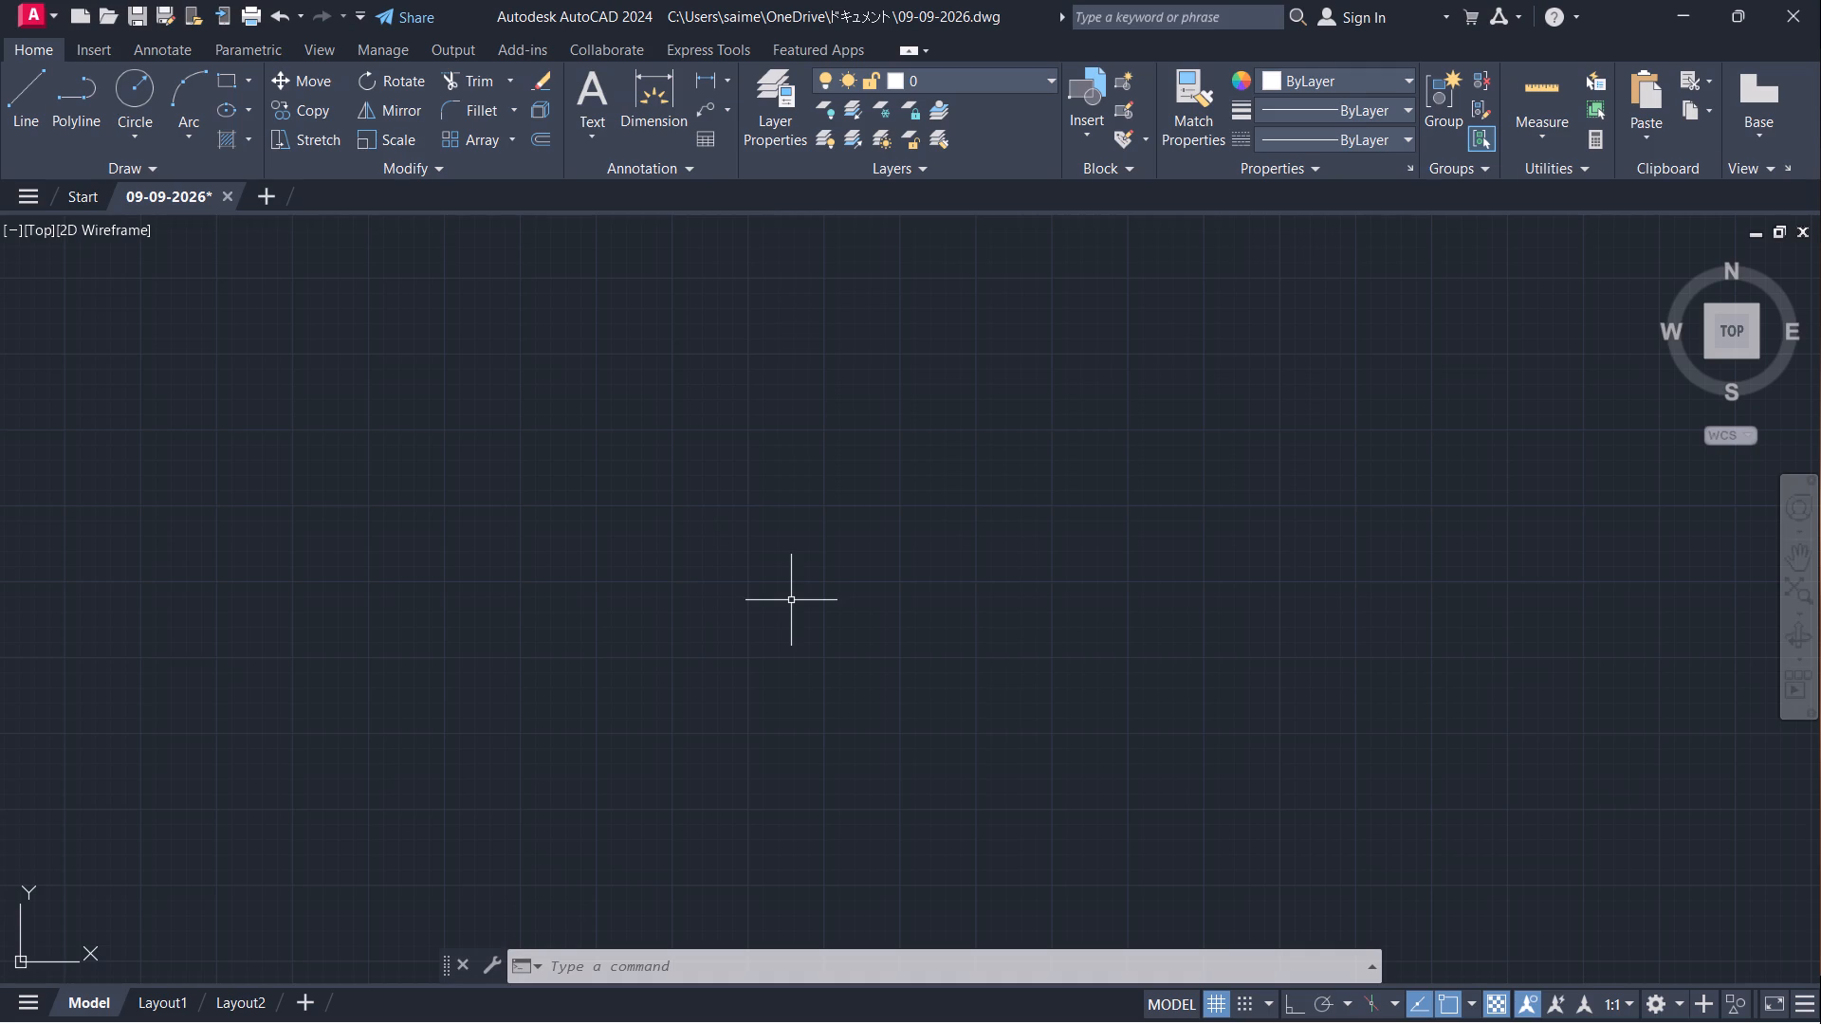
# Start drawing a line in the empty model space.
pyautogui.press('l')
pyautogui.press('Return')
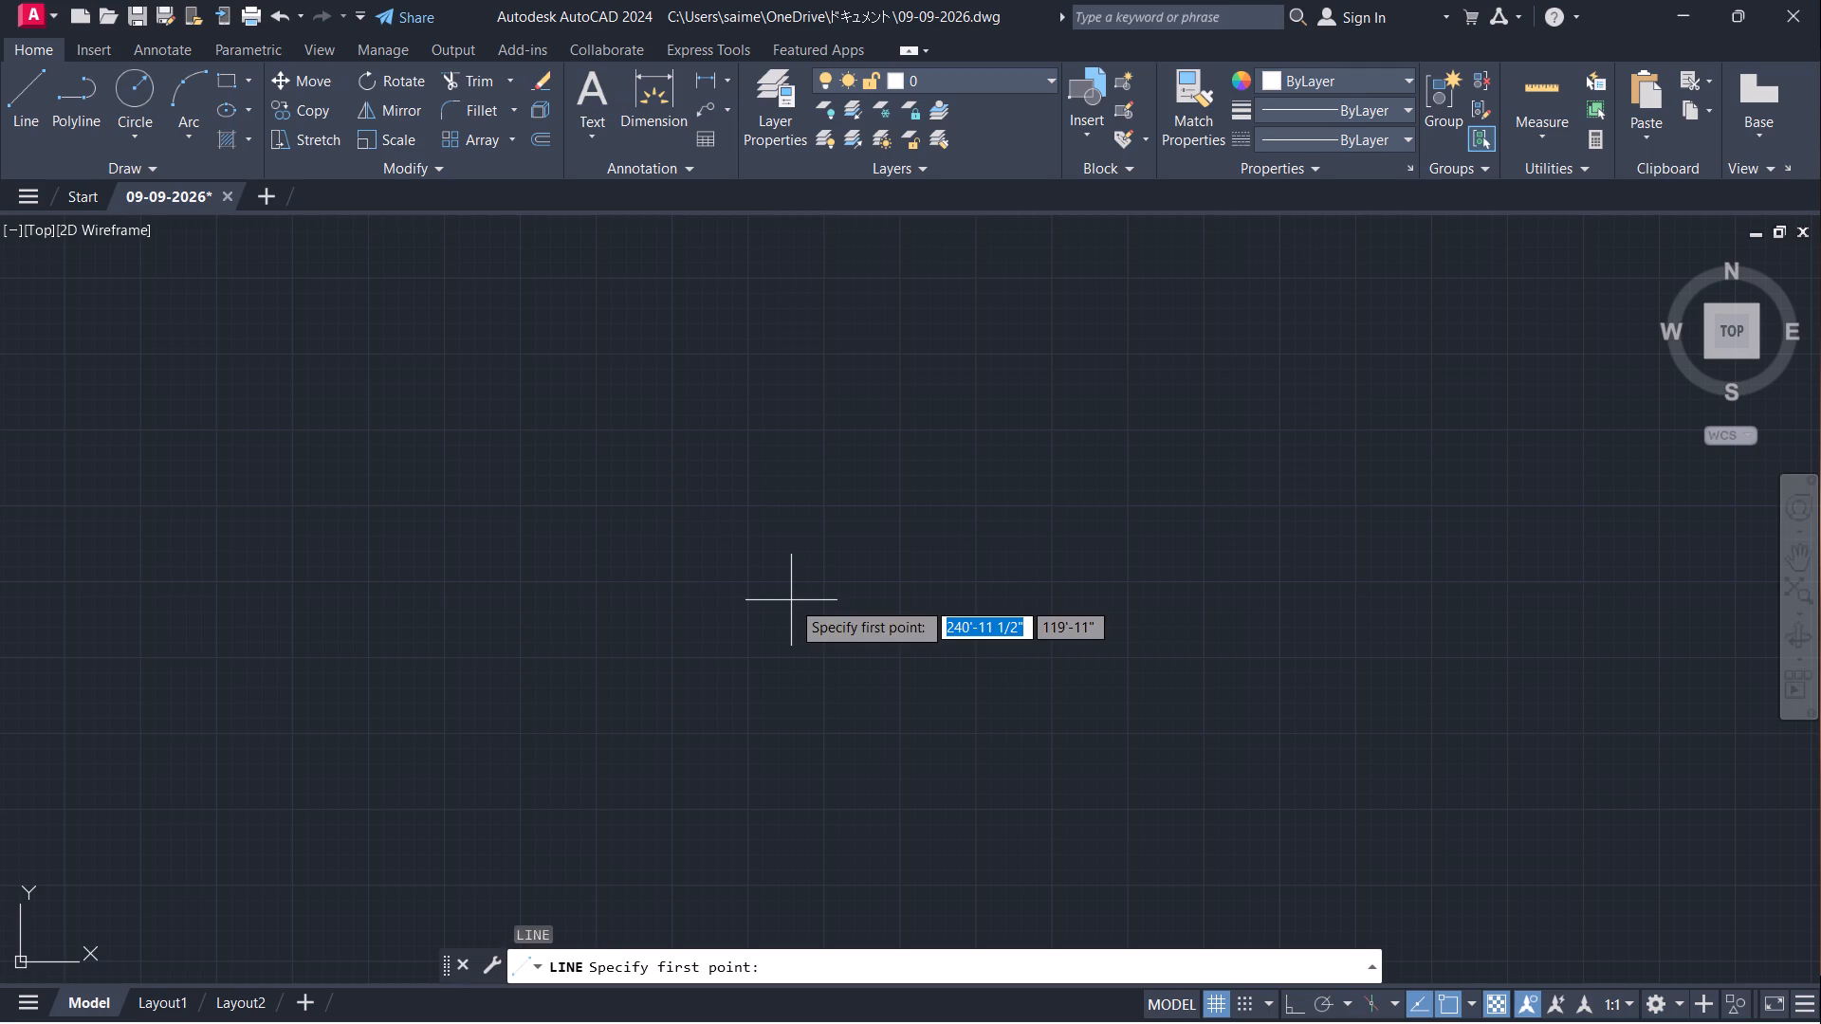
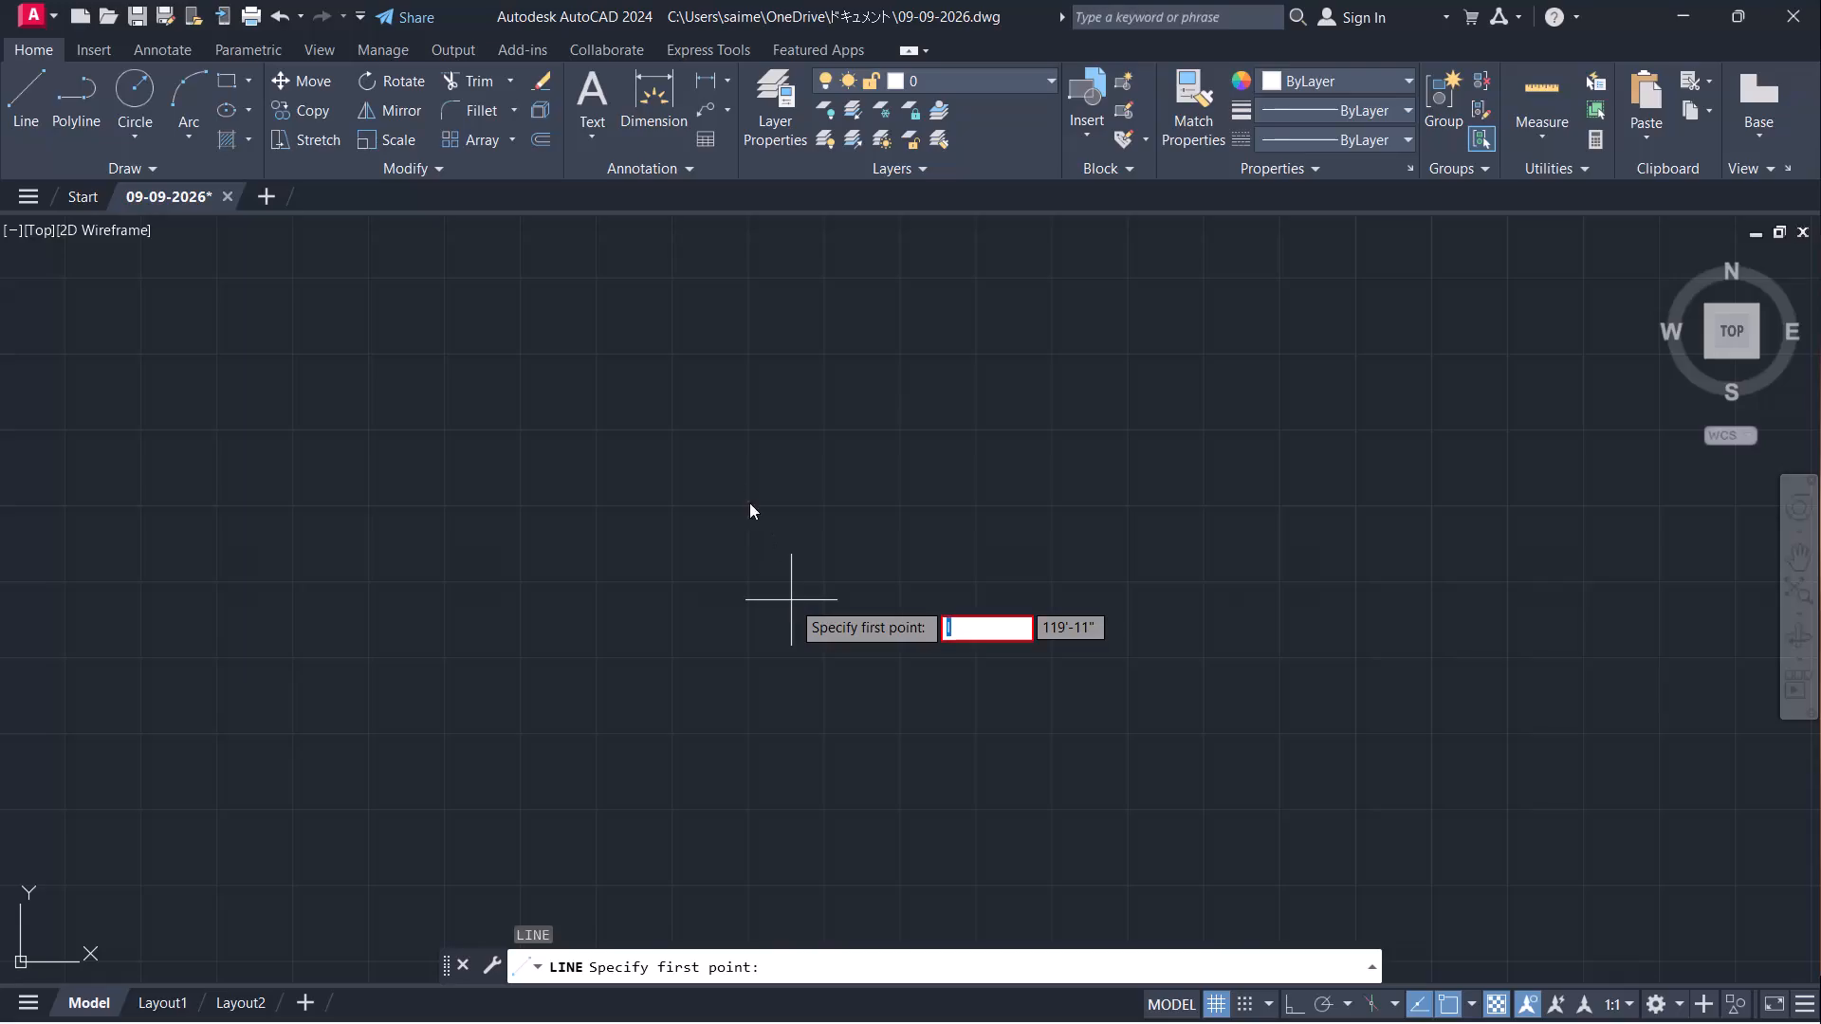
# Draw a freehand chain of lines rising gently to a peak, descending to the right, and zigzagging back down-left.
pyautogui.click(708, 460)
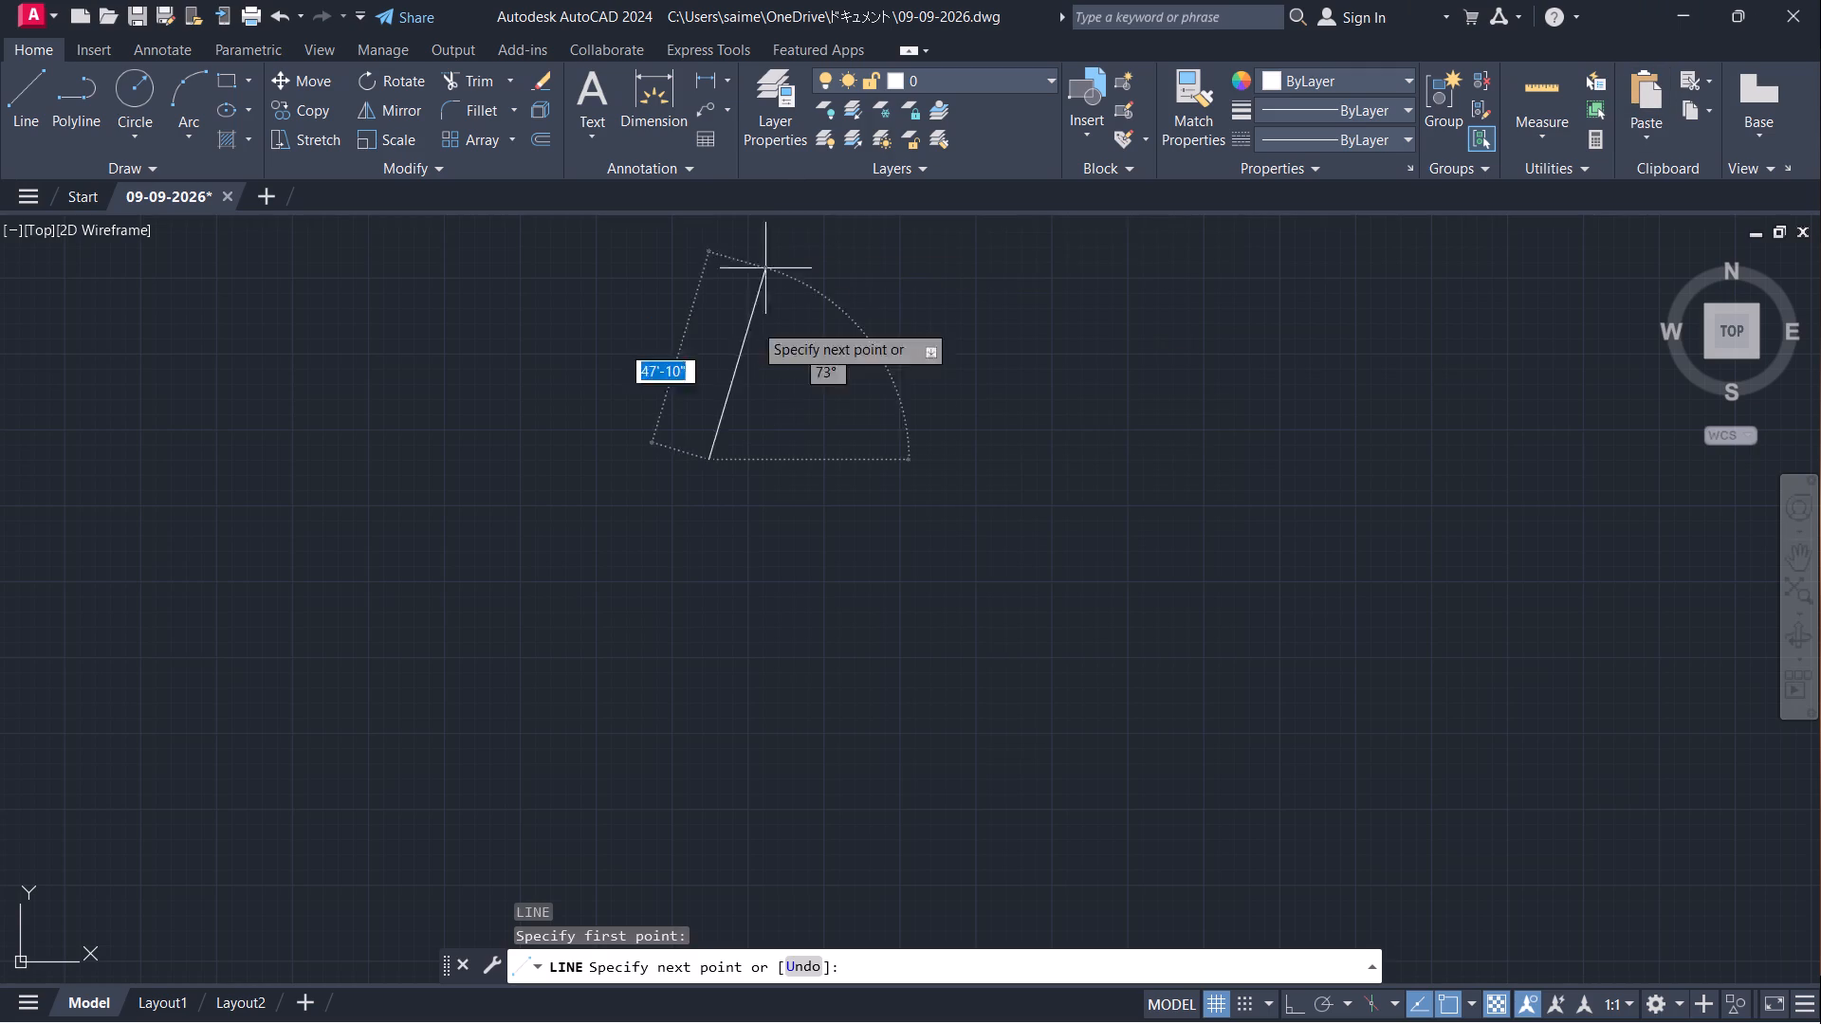
pyautogui.click(1050, 378)
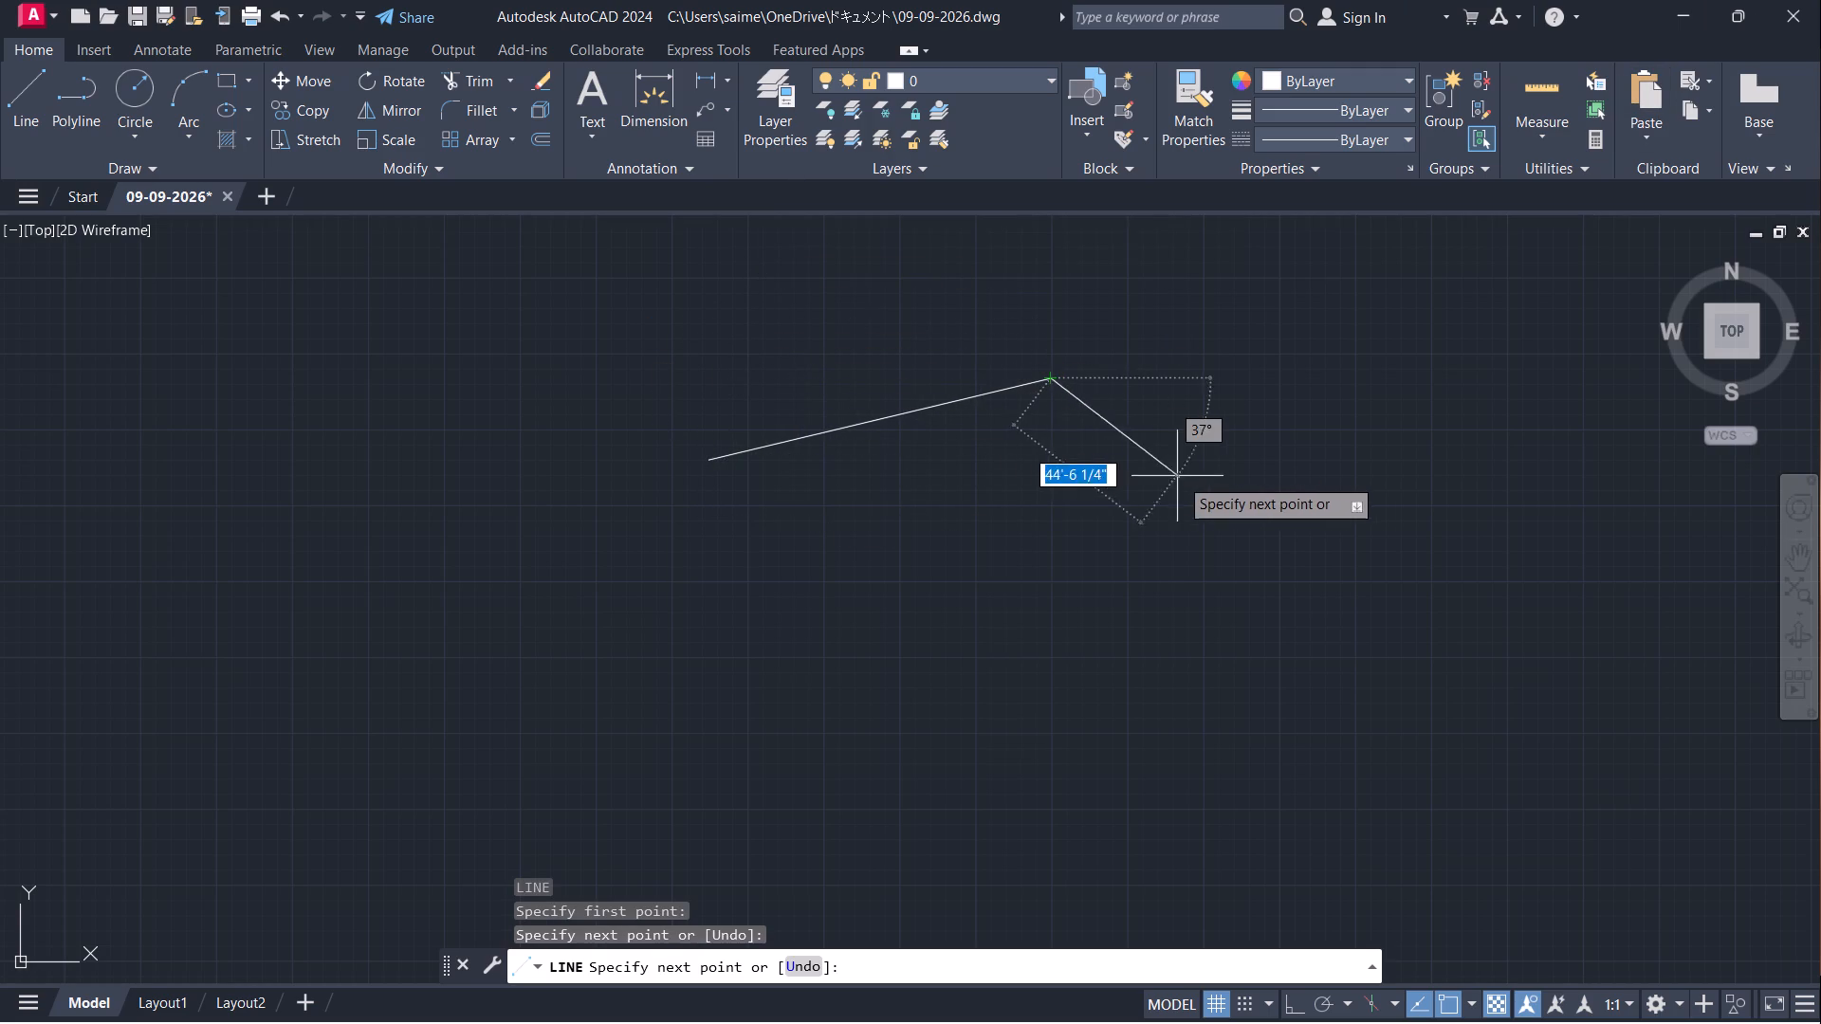
pyautogui.click(1204, 474)
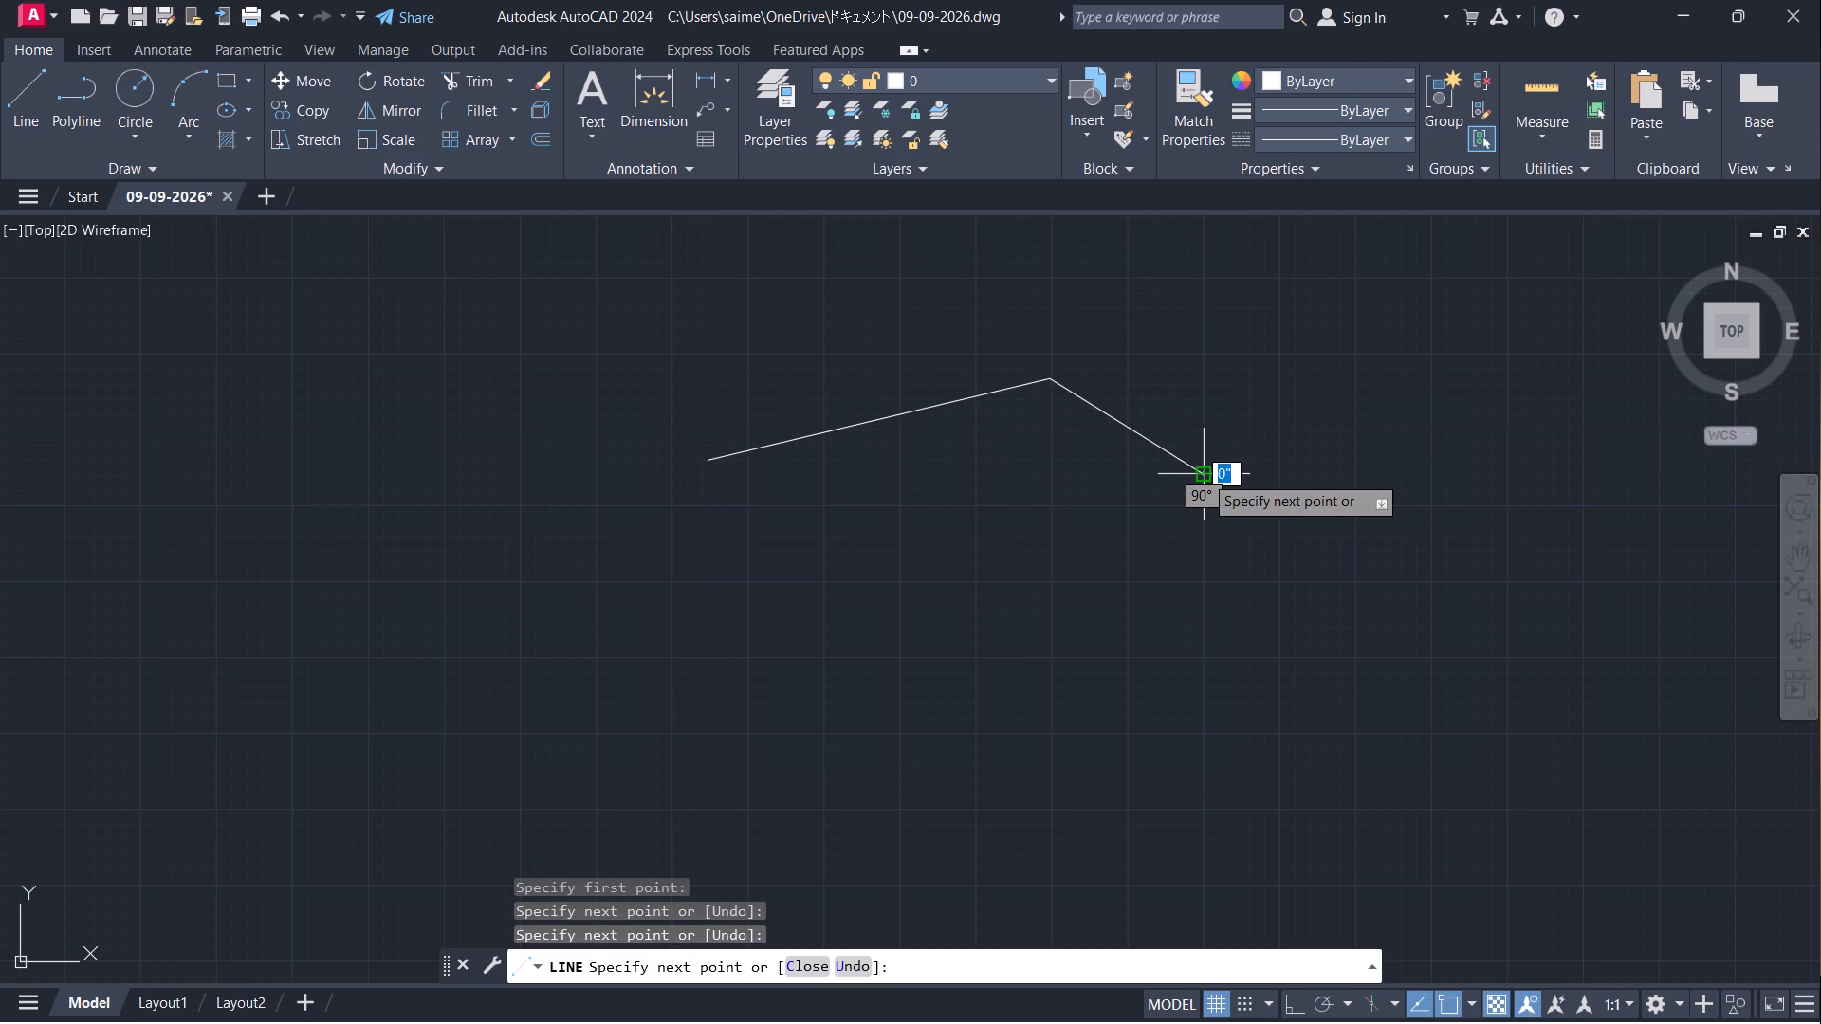
pyautogui.click(1234, 485)
pyautogui.click(1134, 502)
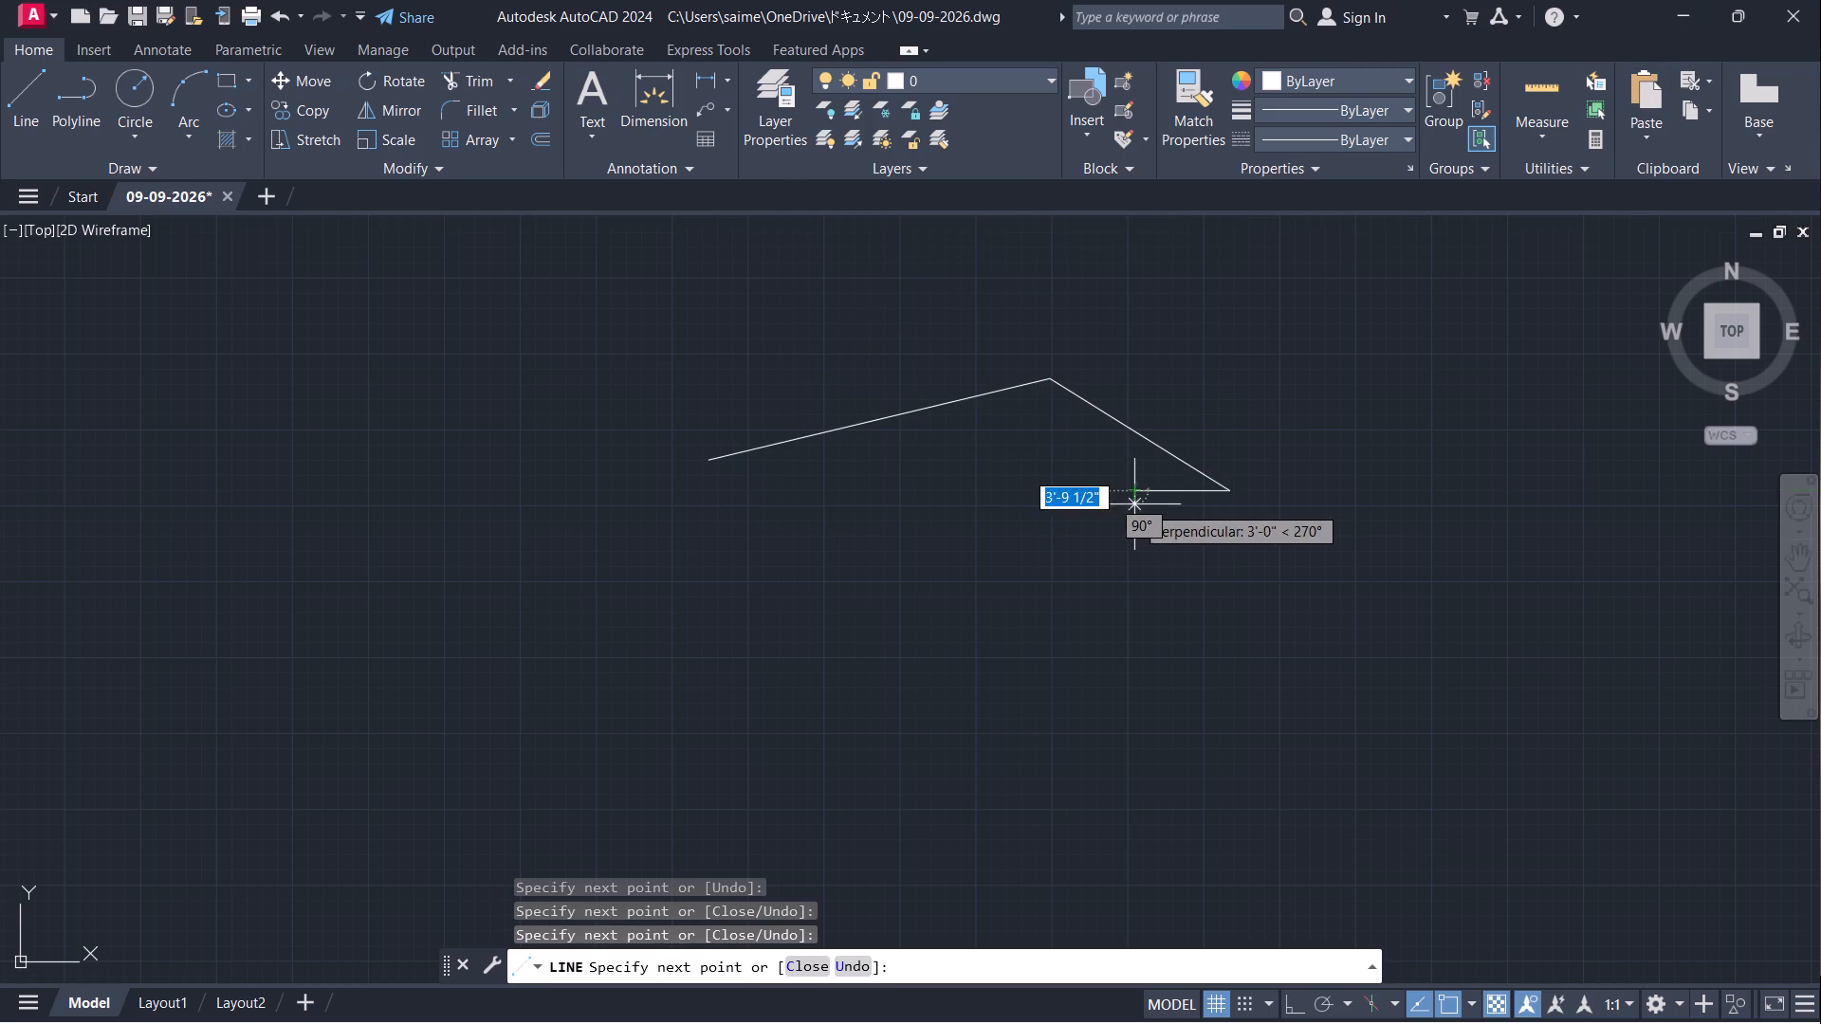
pyautogui.click(1162, 522)
pyautogui.click(1104, 524)
pyautogui.click(1004, 578)
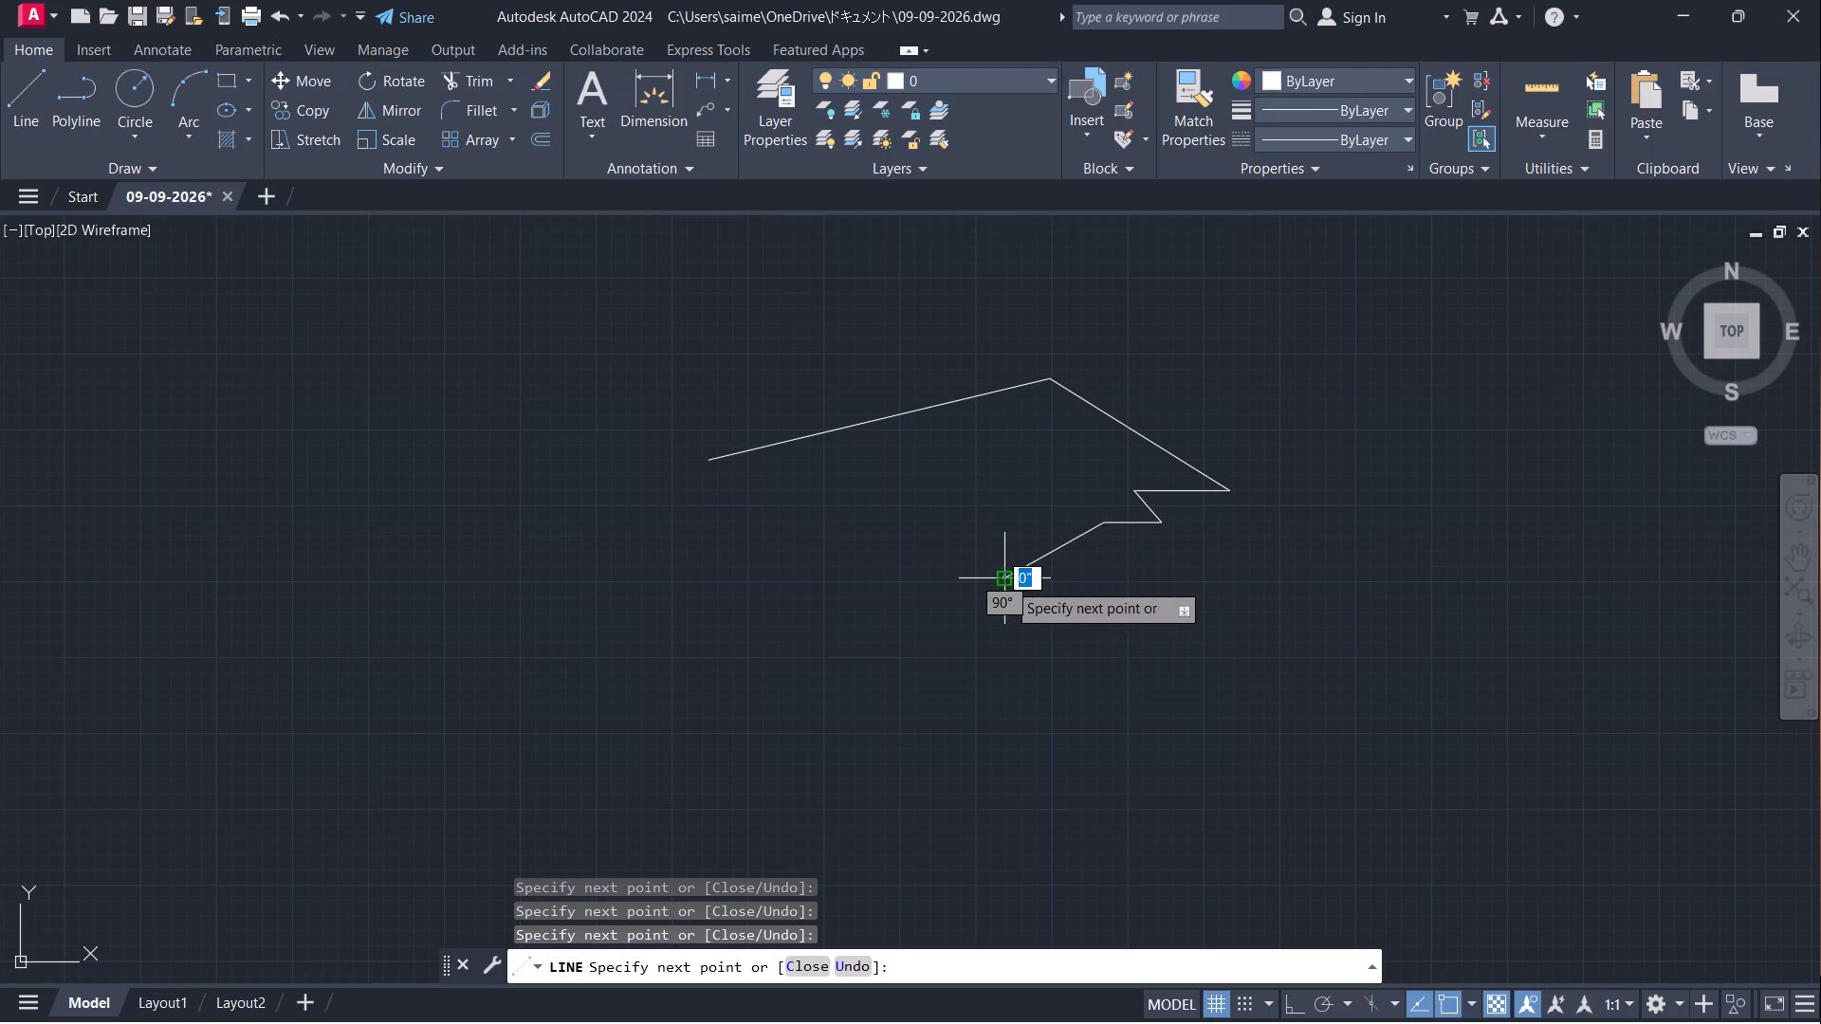
# Add a cluster of very short overlapping line segments at the lower-left end of the zigzag.
pyautogui.click(1045, 592)
pyautogui.click(1046, 604)
pyautogui.click(1051, 606)
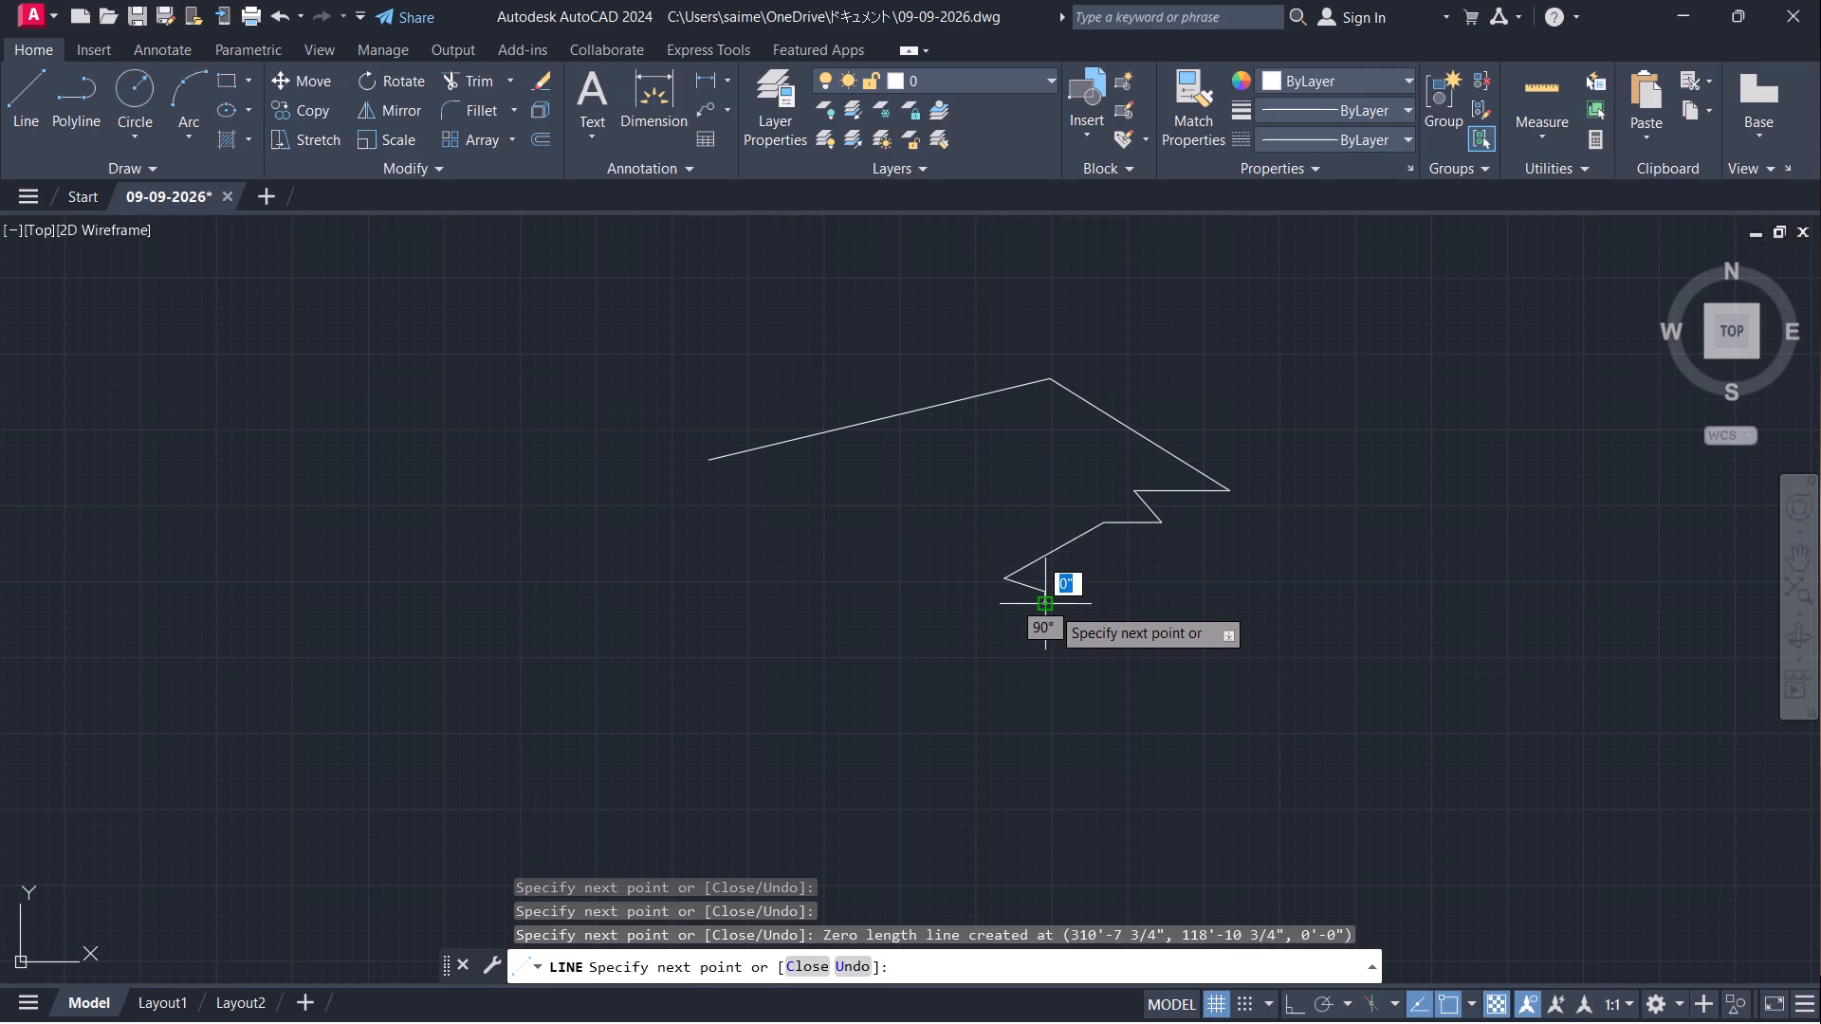
pyautogui.click(1042, 596)
pyautogui.click(1030, 589)
pyautogui.click(1037, 604)
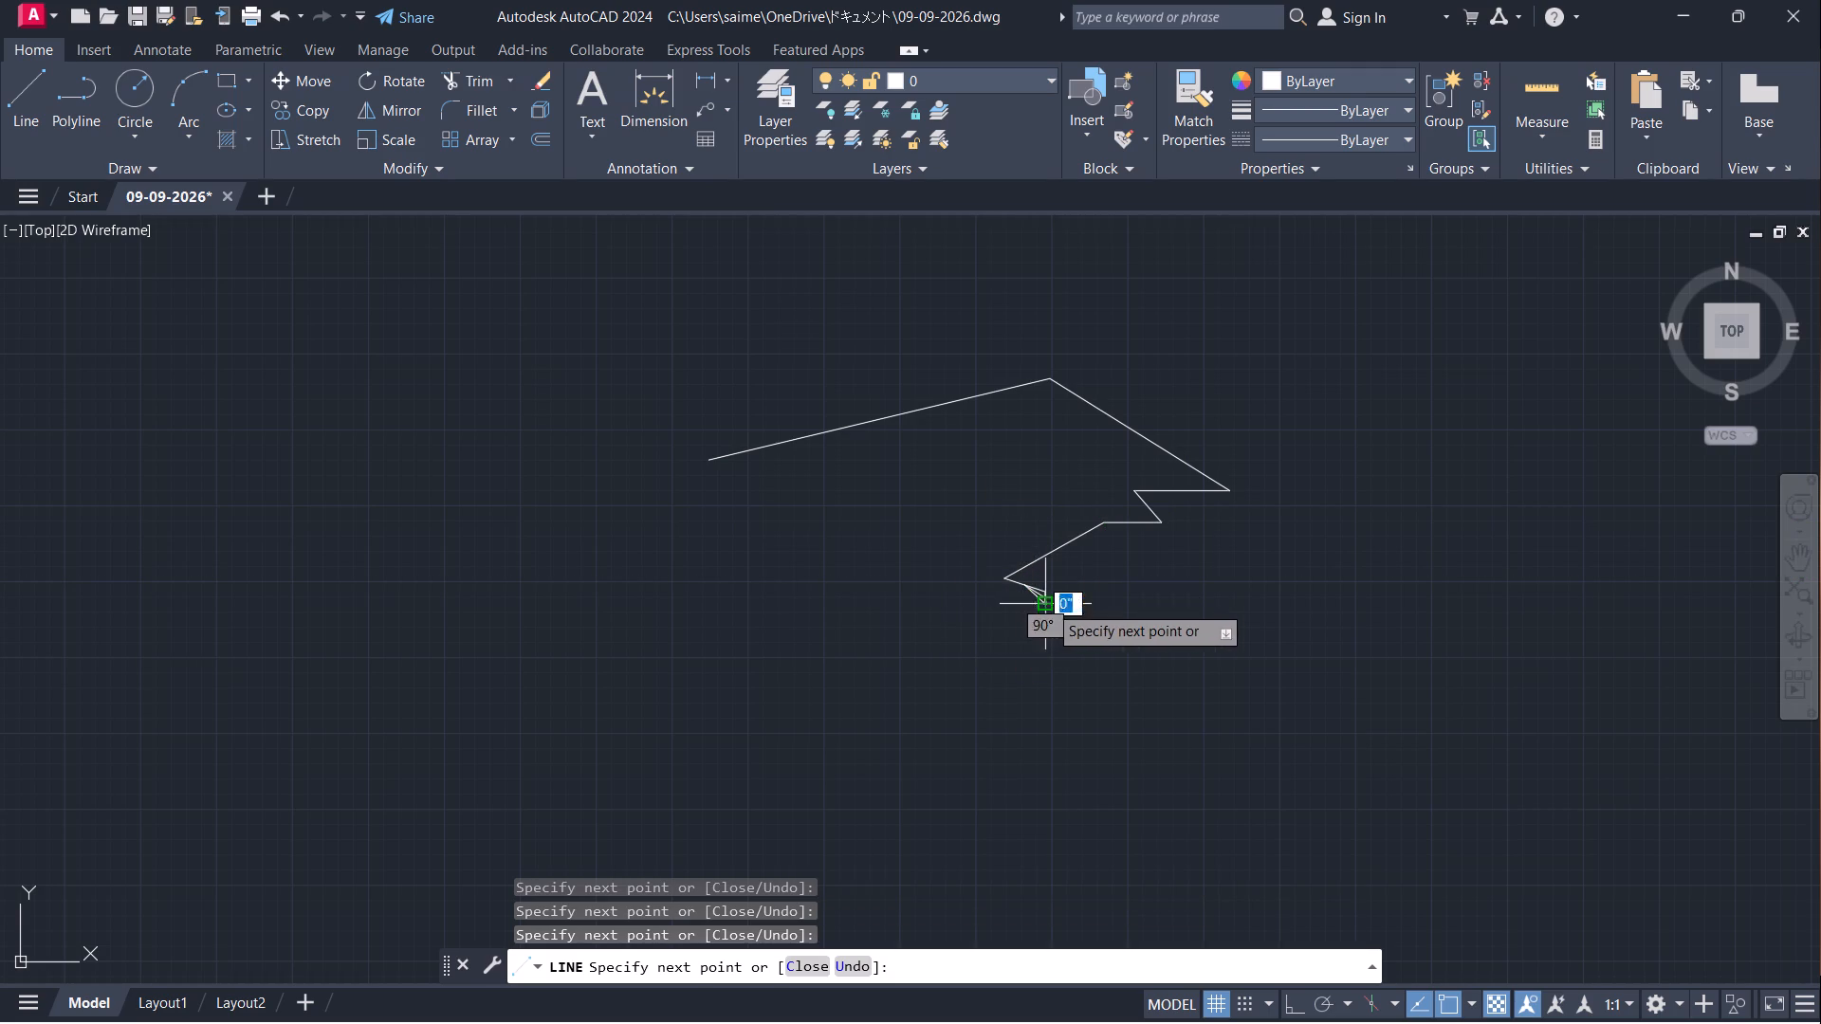
pyautogui.click(1056, 602)
pyautogui.click(1072, 602)
pyautogui.click(1069, 604)
pyautogui.click(1064, 604)
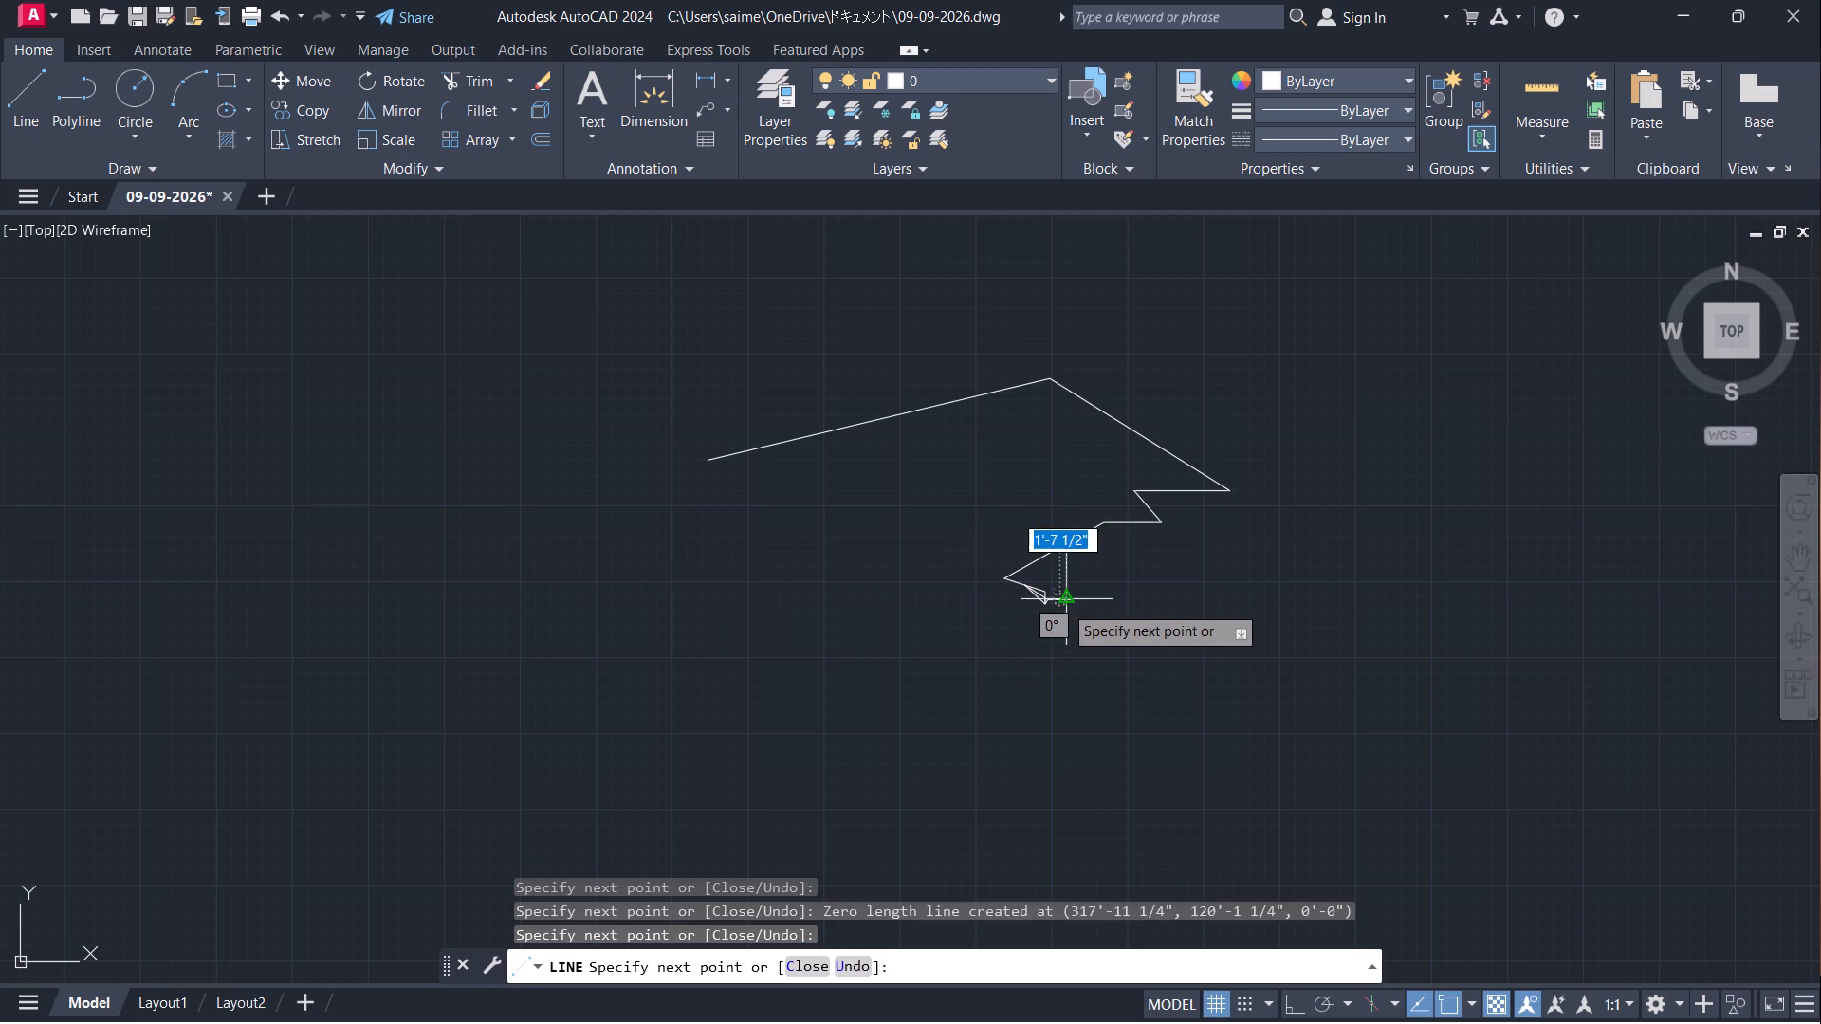
# Continue the line chain down-left and add long, narrow diagonal segments running back and forth.
pyautogui.click(1007, 643)
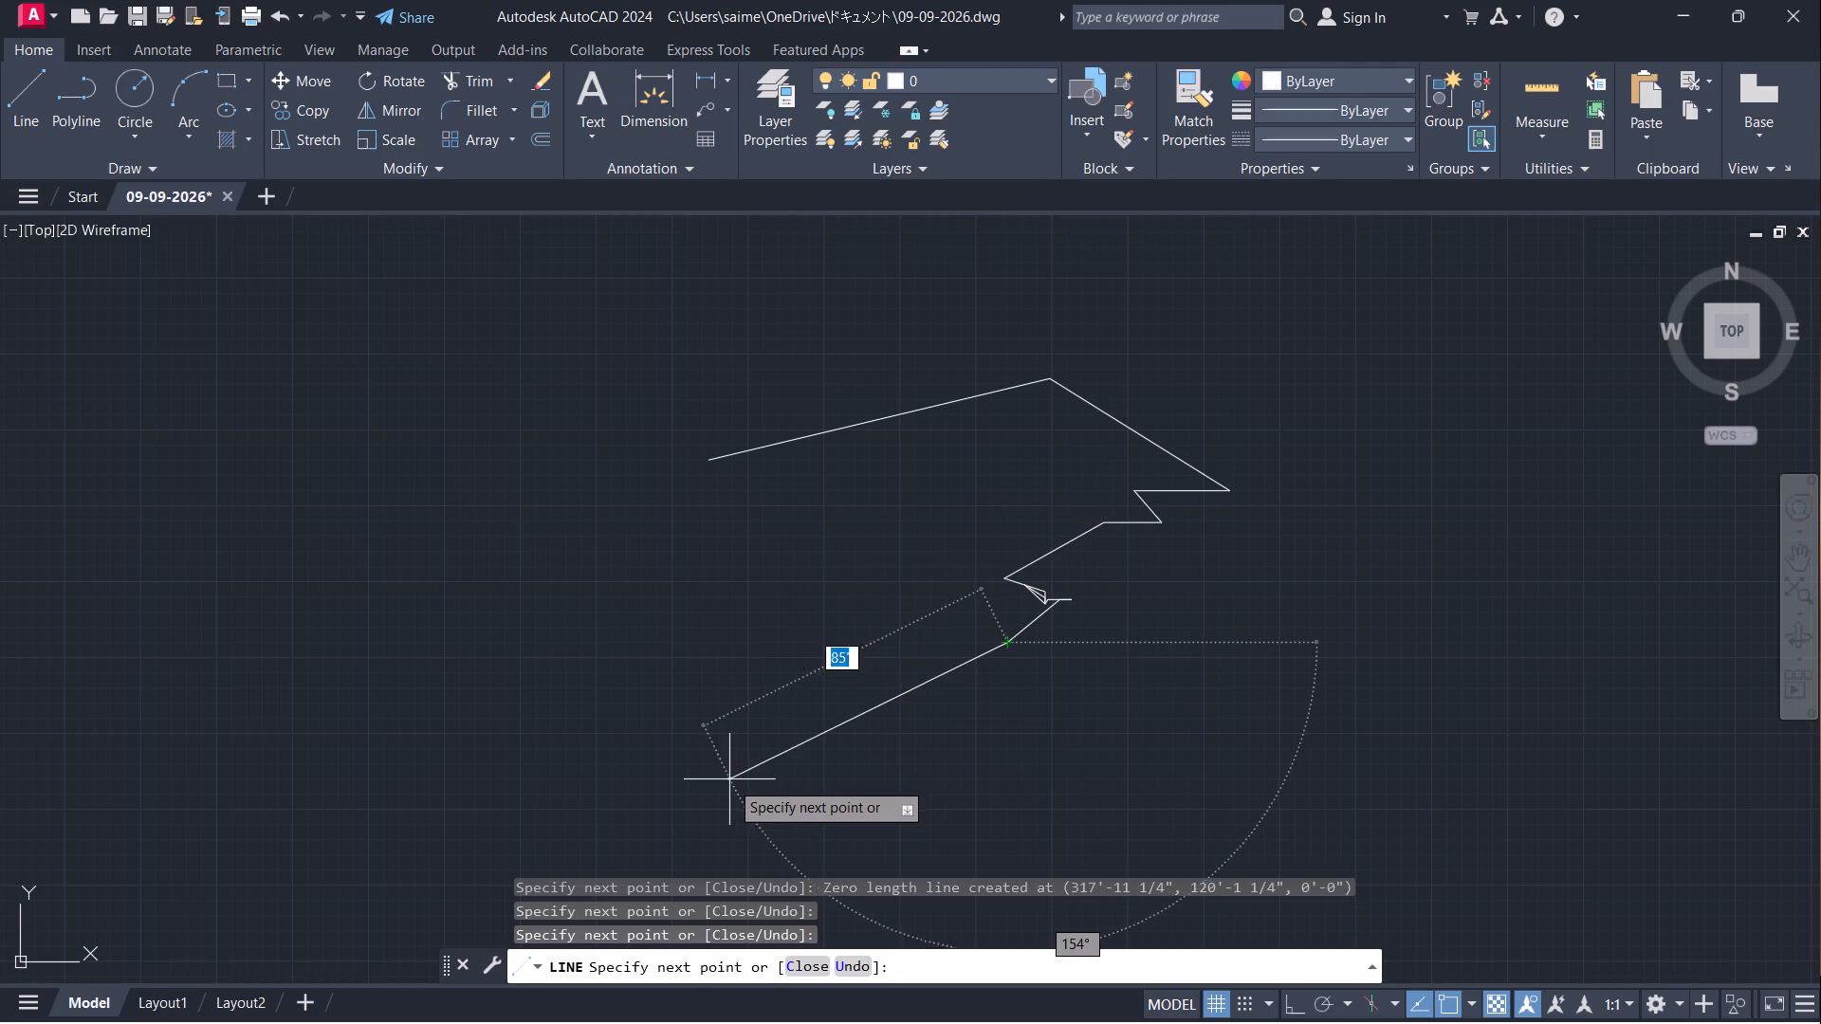
pyautogui.click(779, 772)
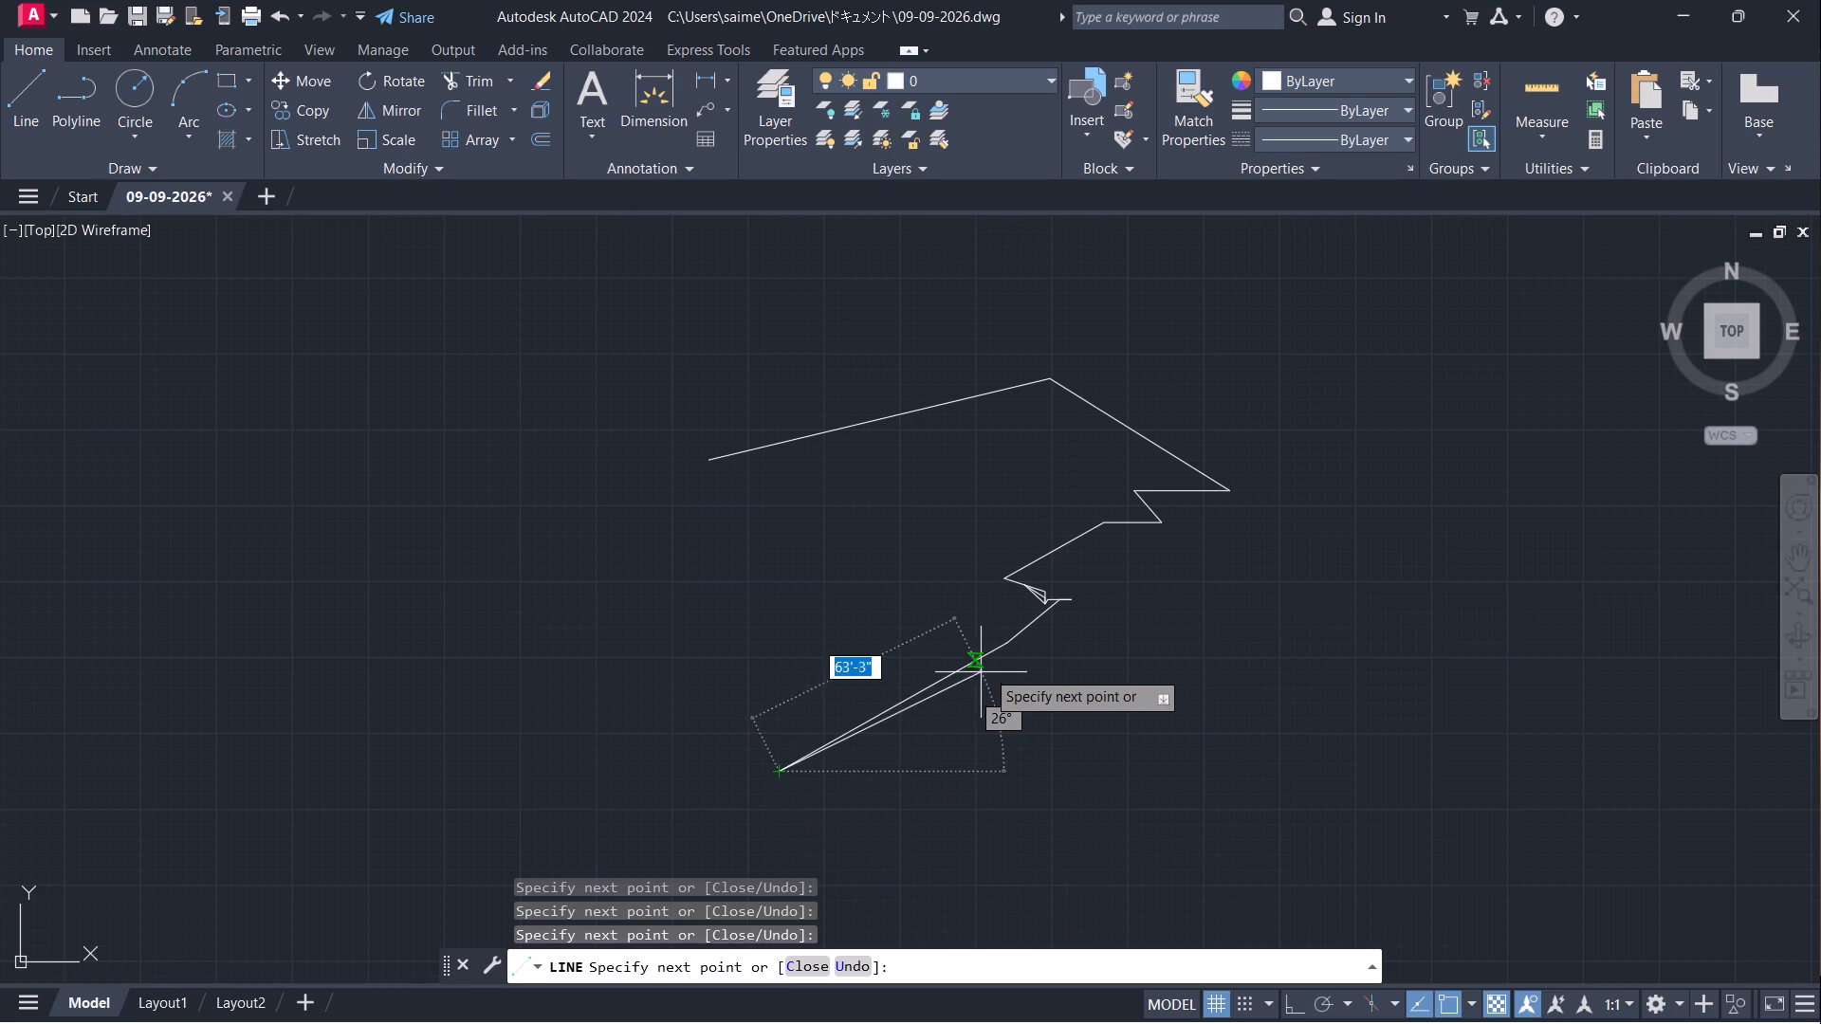
pyautogui.click(988, 669)
pyautogui.click(754, 816)
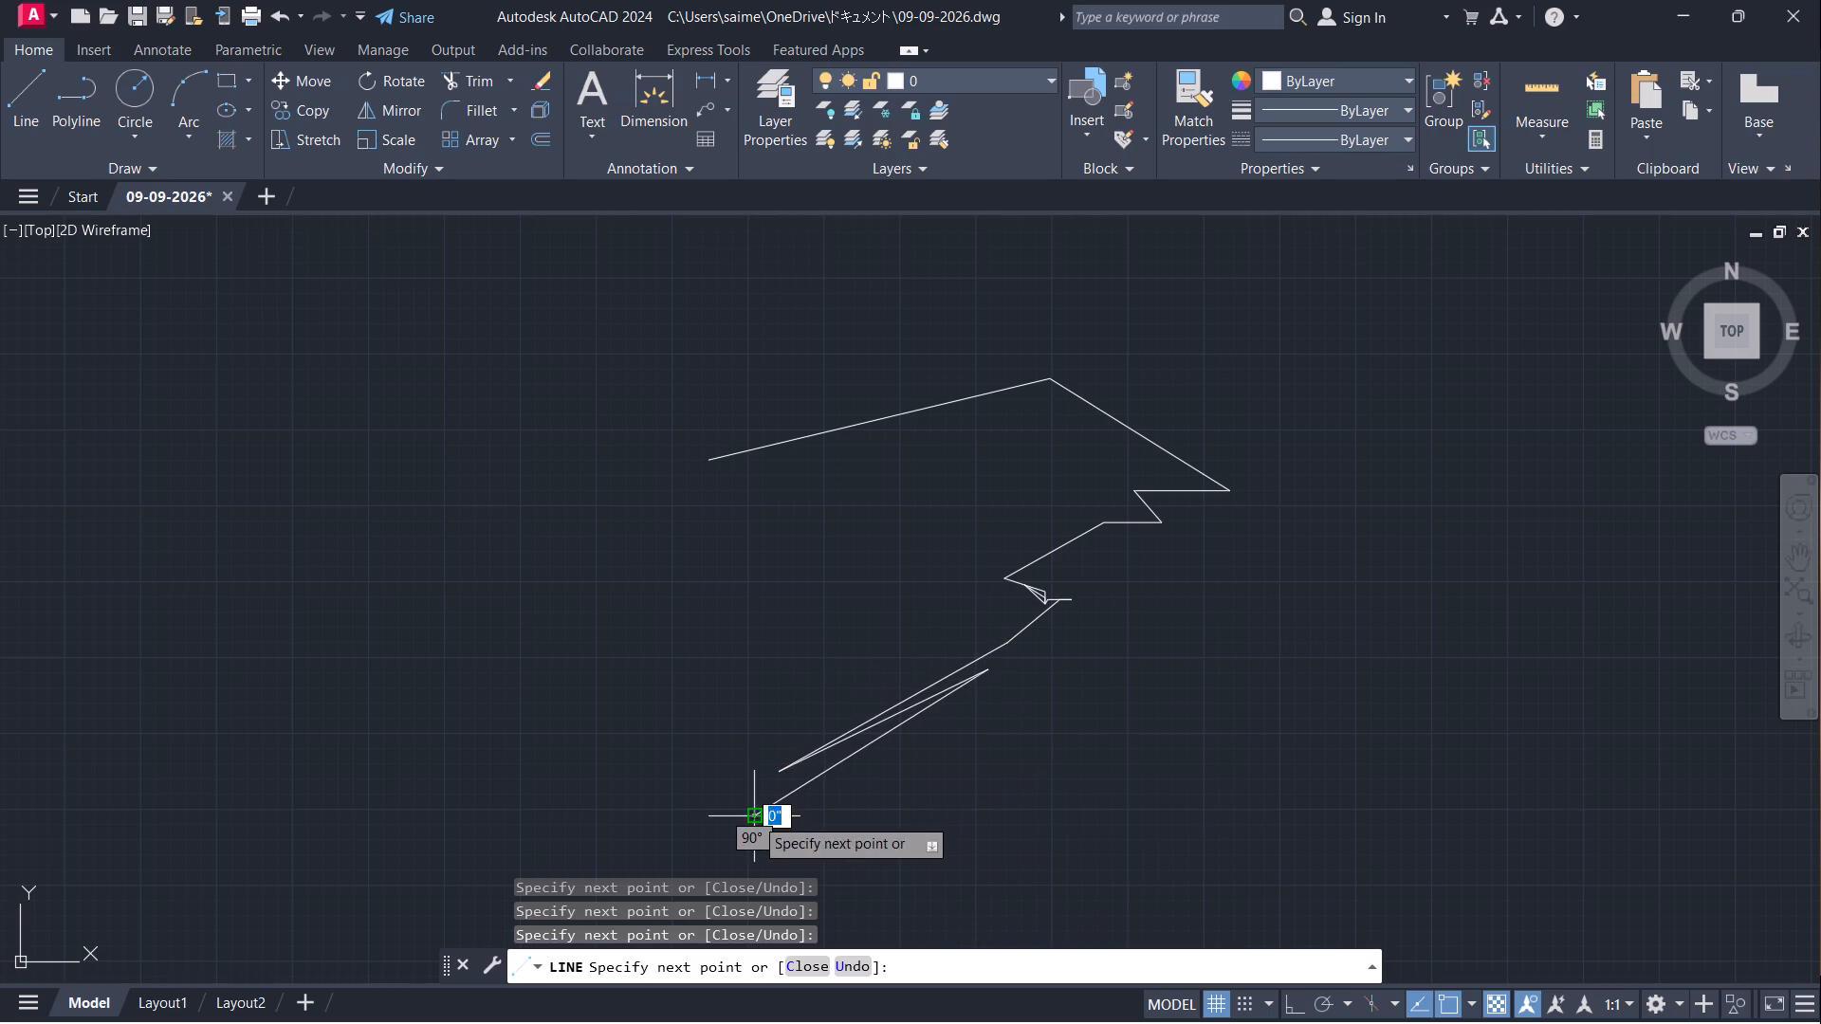
pyautogui.click(988, 683)
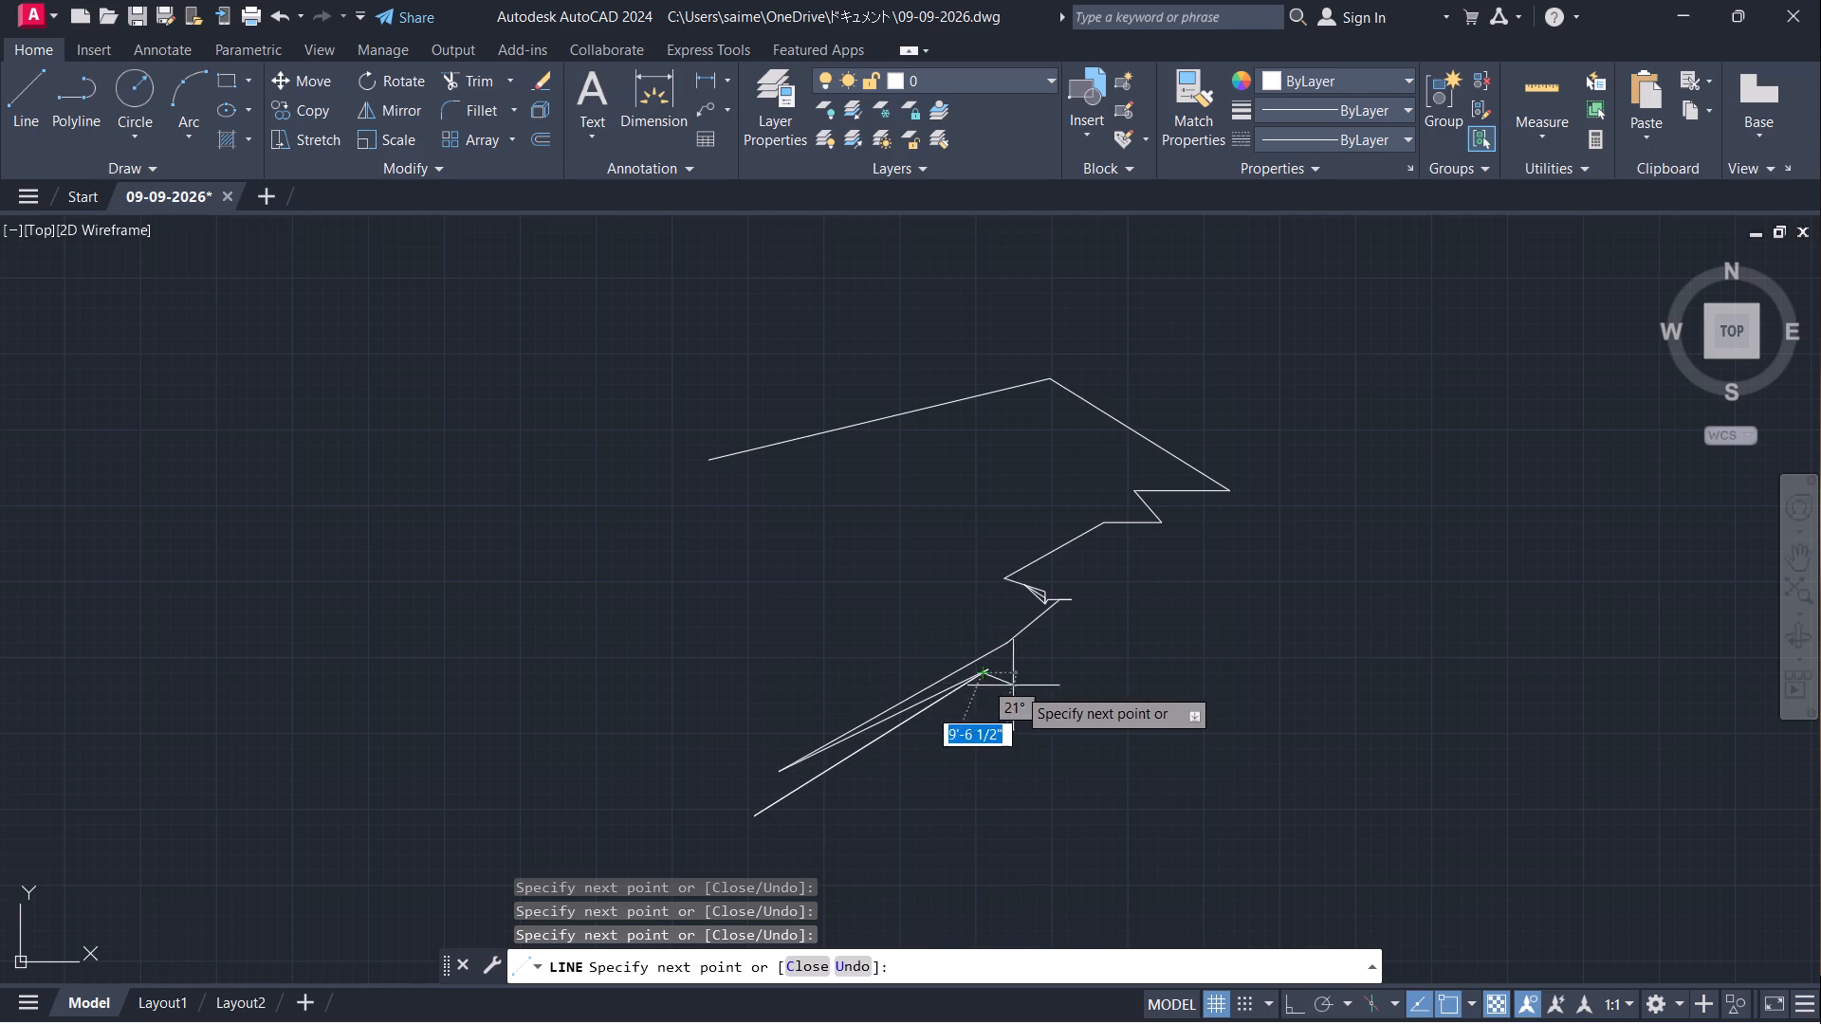
# Continue the line chain rightward with a small hook, a segment about 43'-5" long at 30°, and steeper segments up-right.
pyautogui.click(1157, 650)
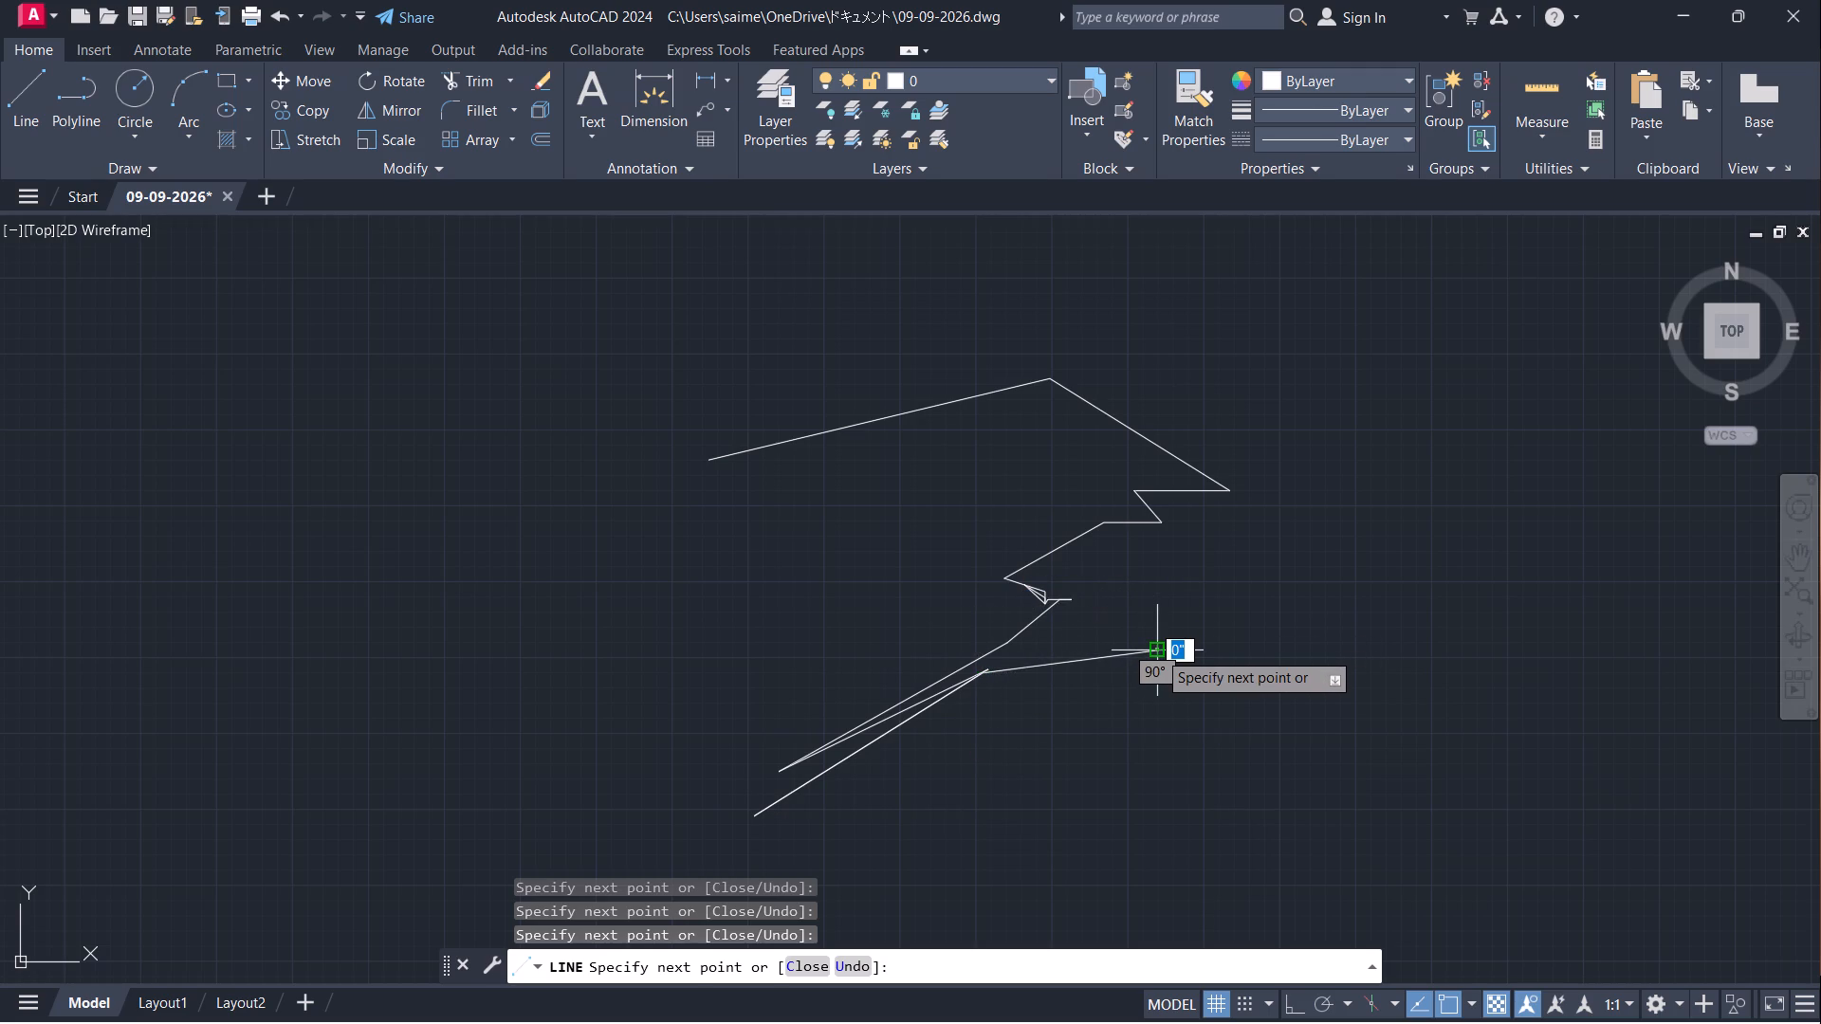
pyautogui.click(1161, 653)
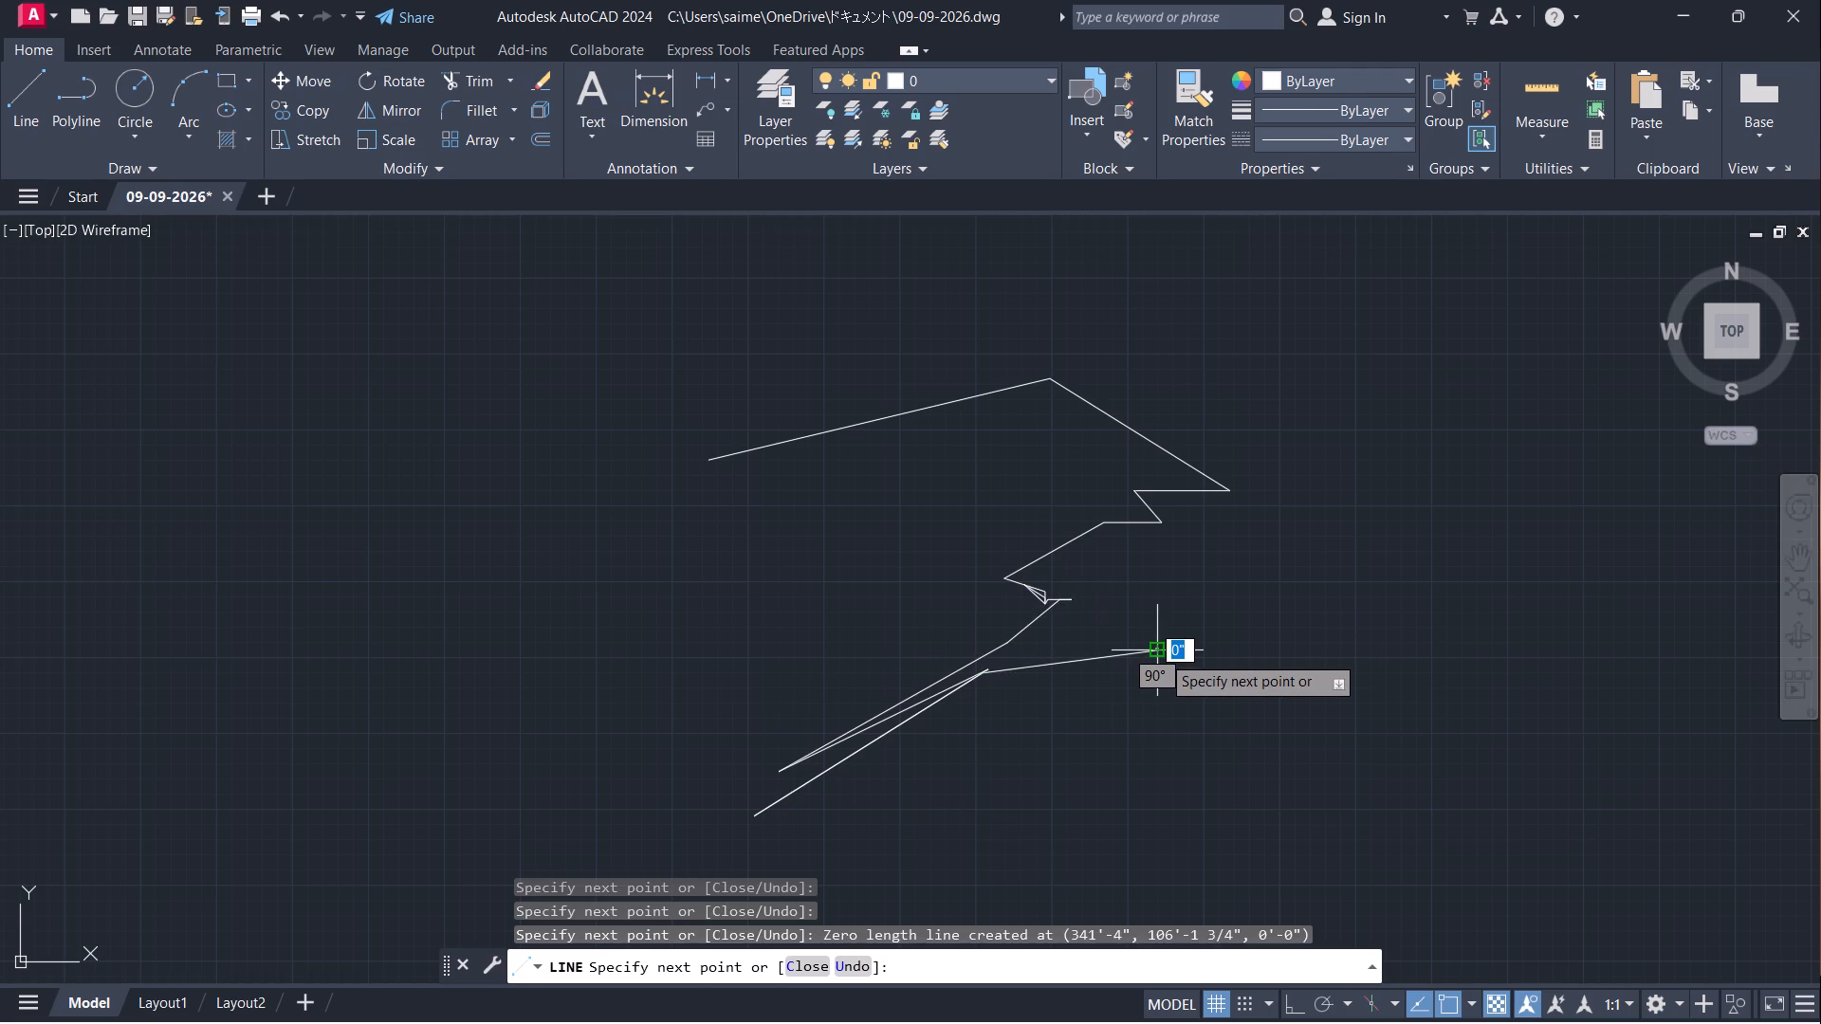
pyautogui.click(1132, 676)
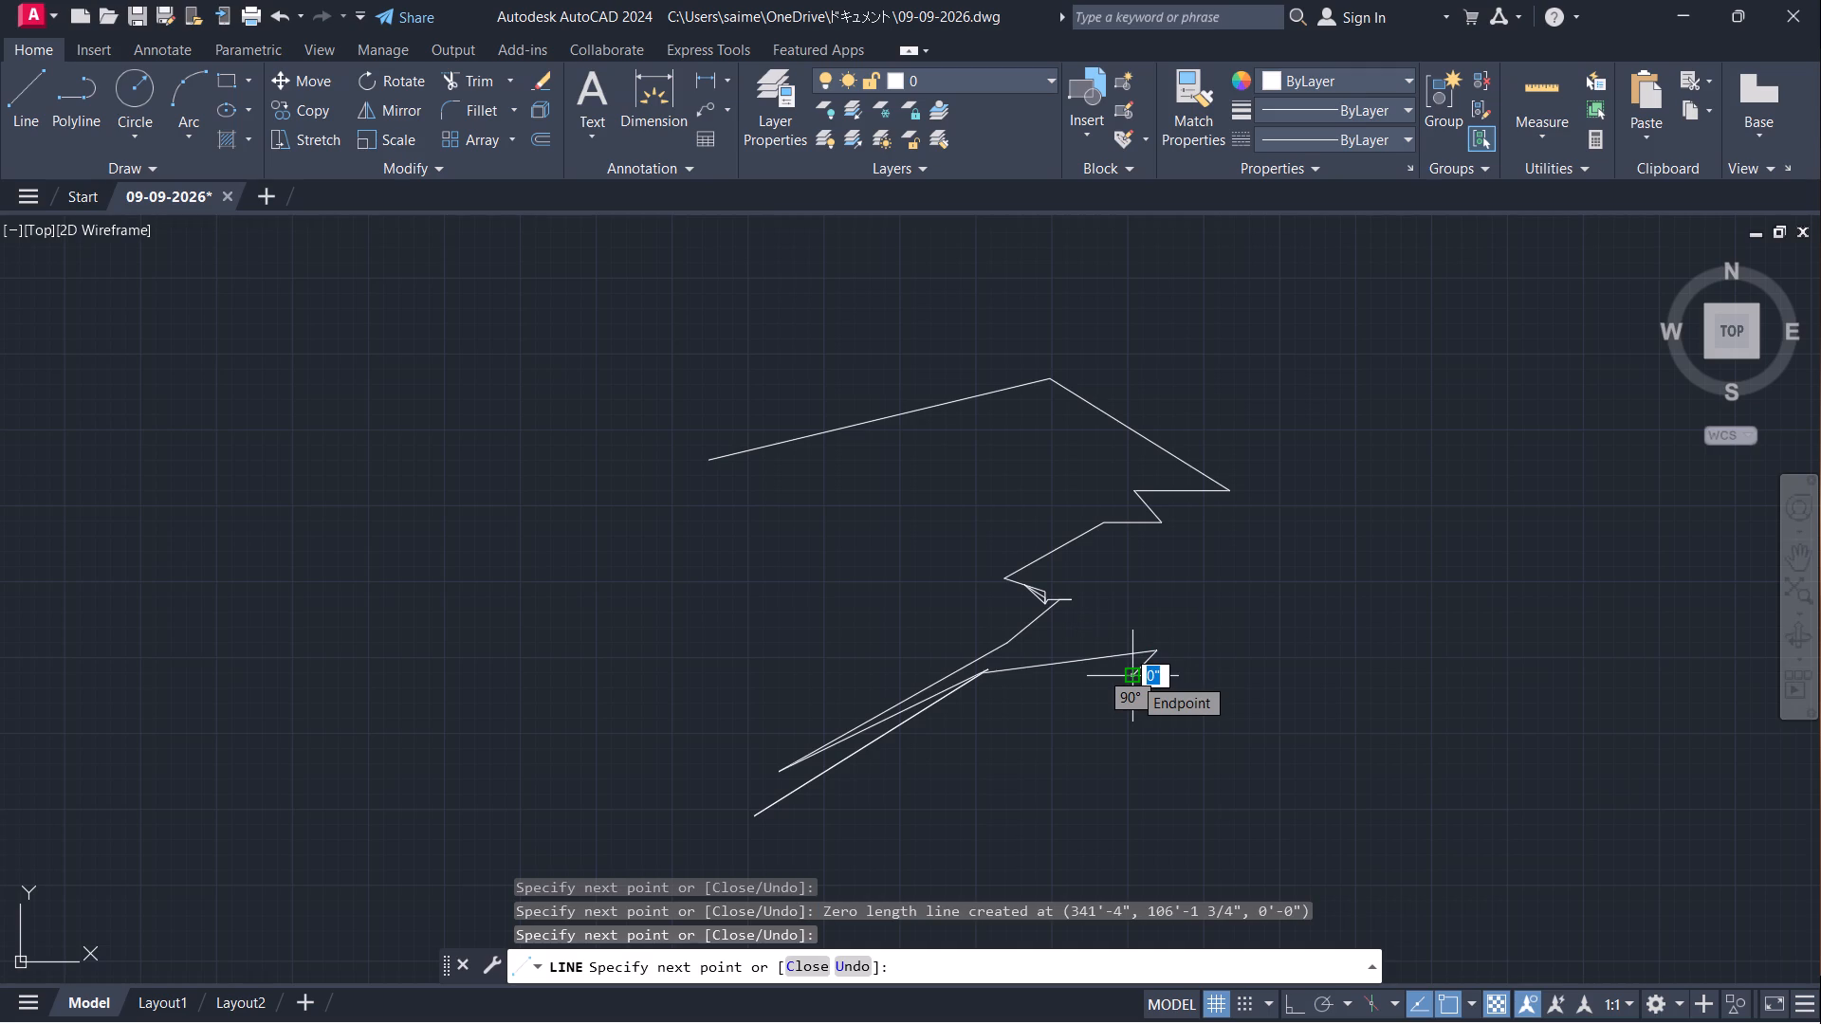
pyautogui.click(1112, 682)
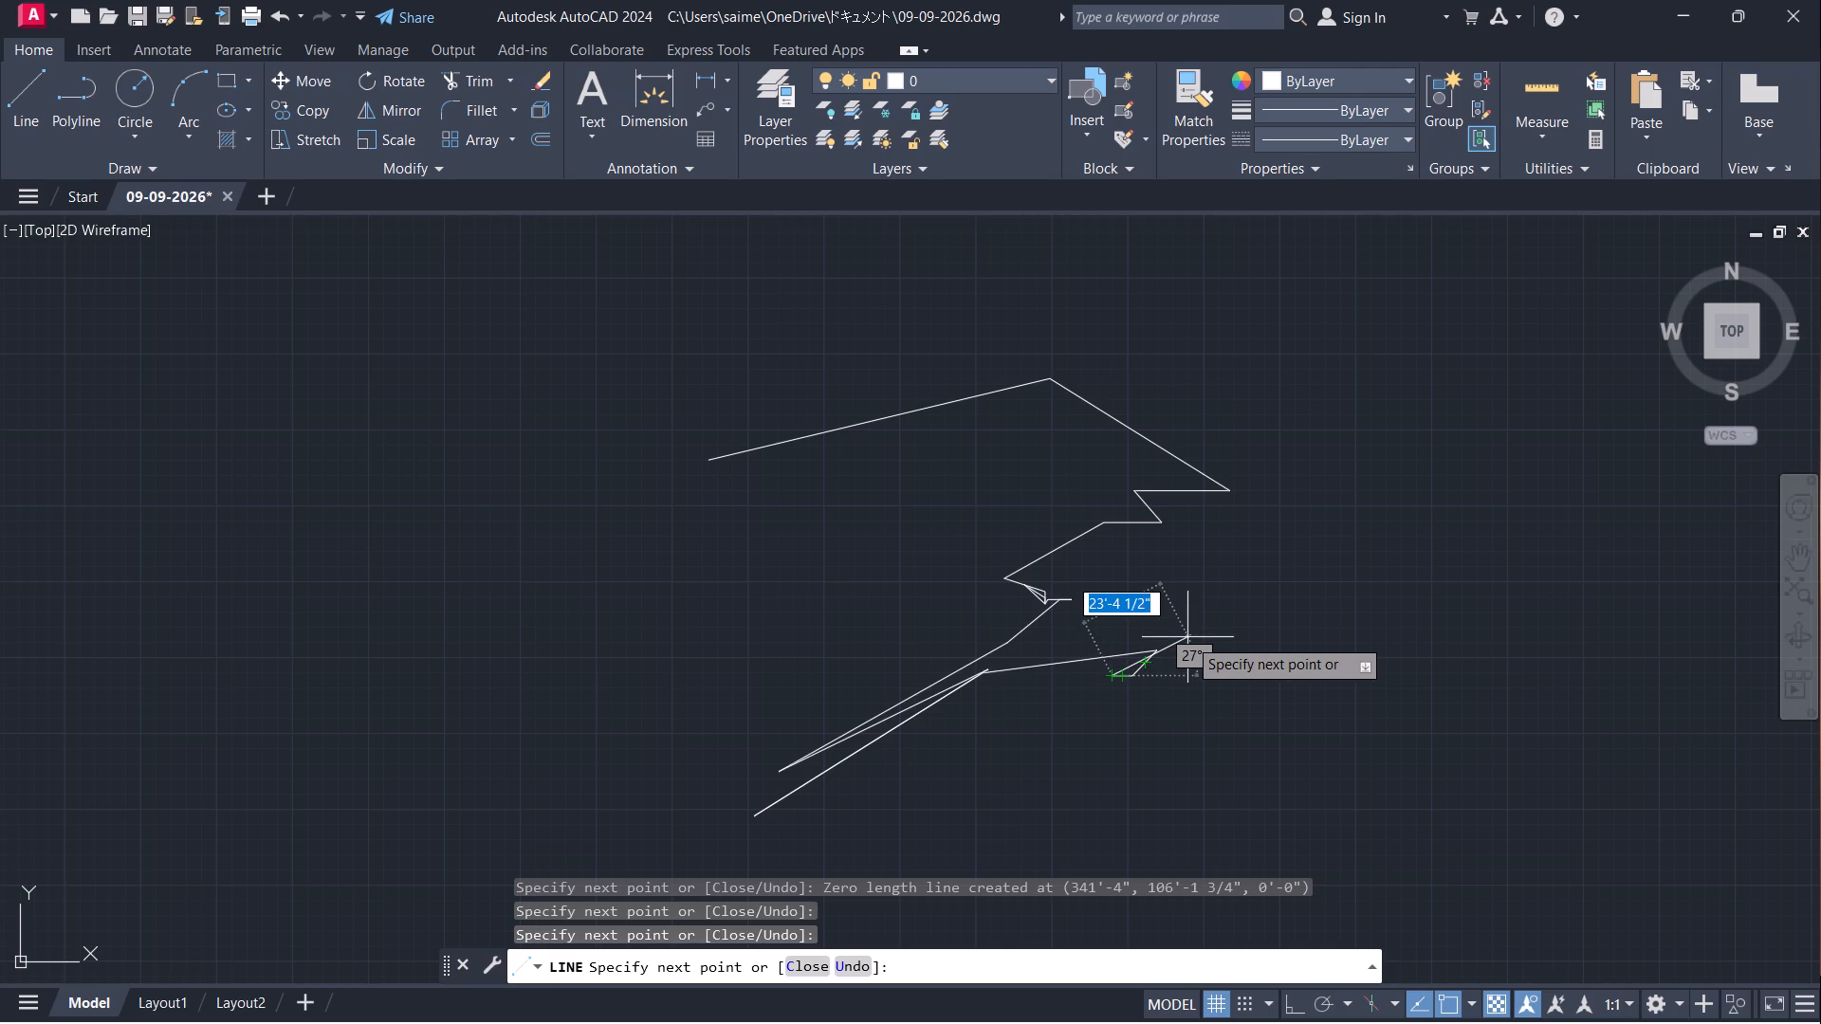
pyautogui.click(1250, 597)
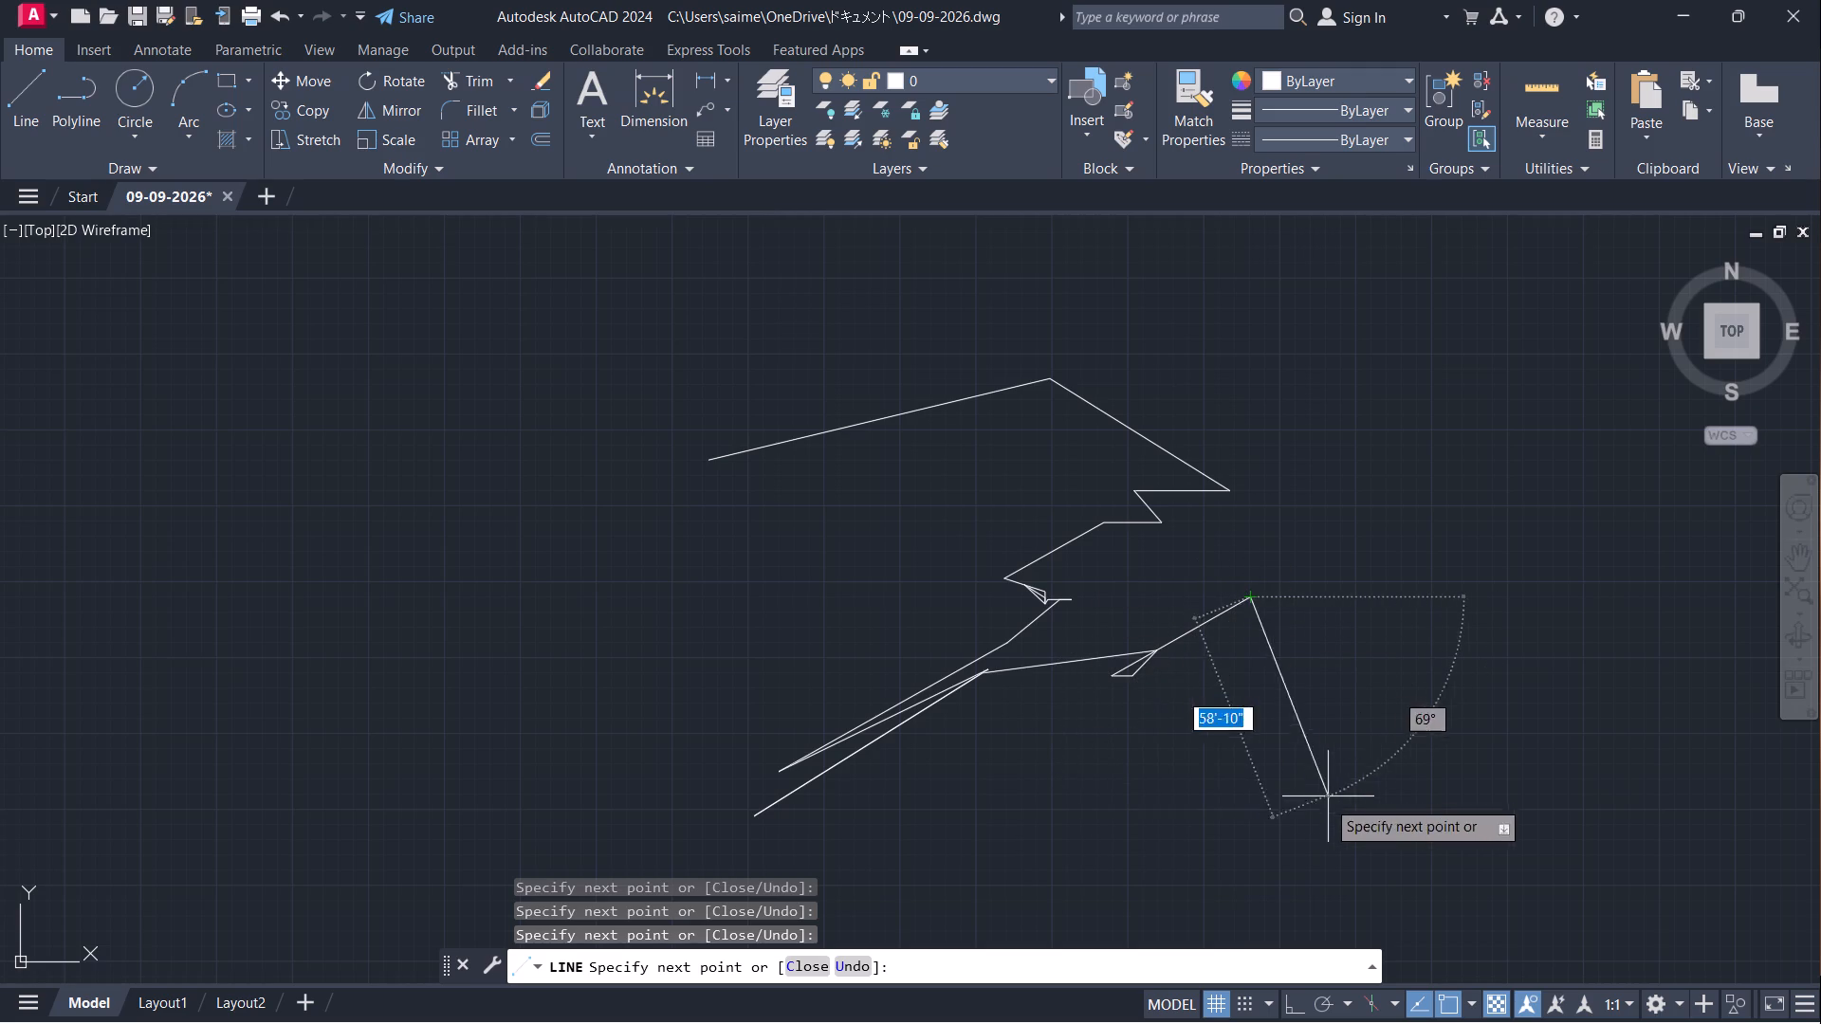
pyautogui.click(1308, 526)
pyautogui.click(1345, 496)
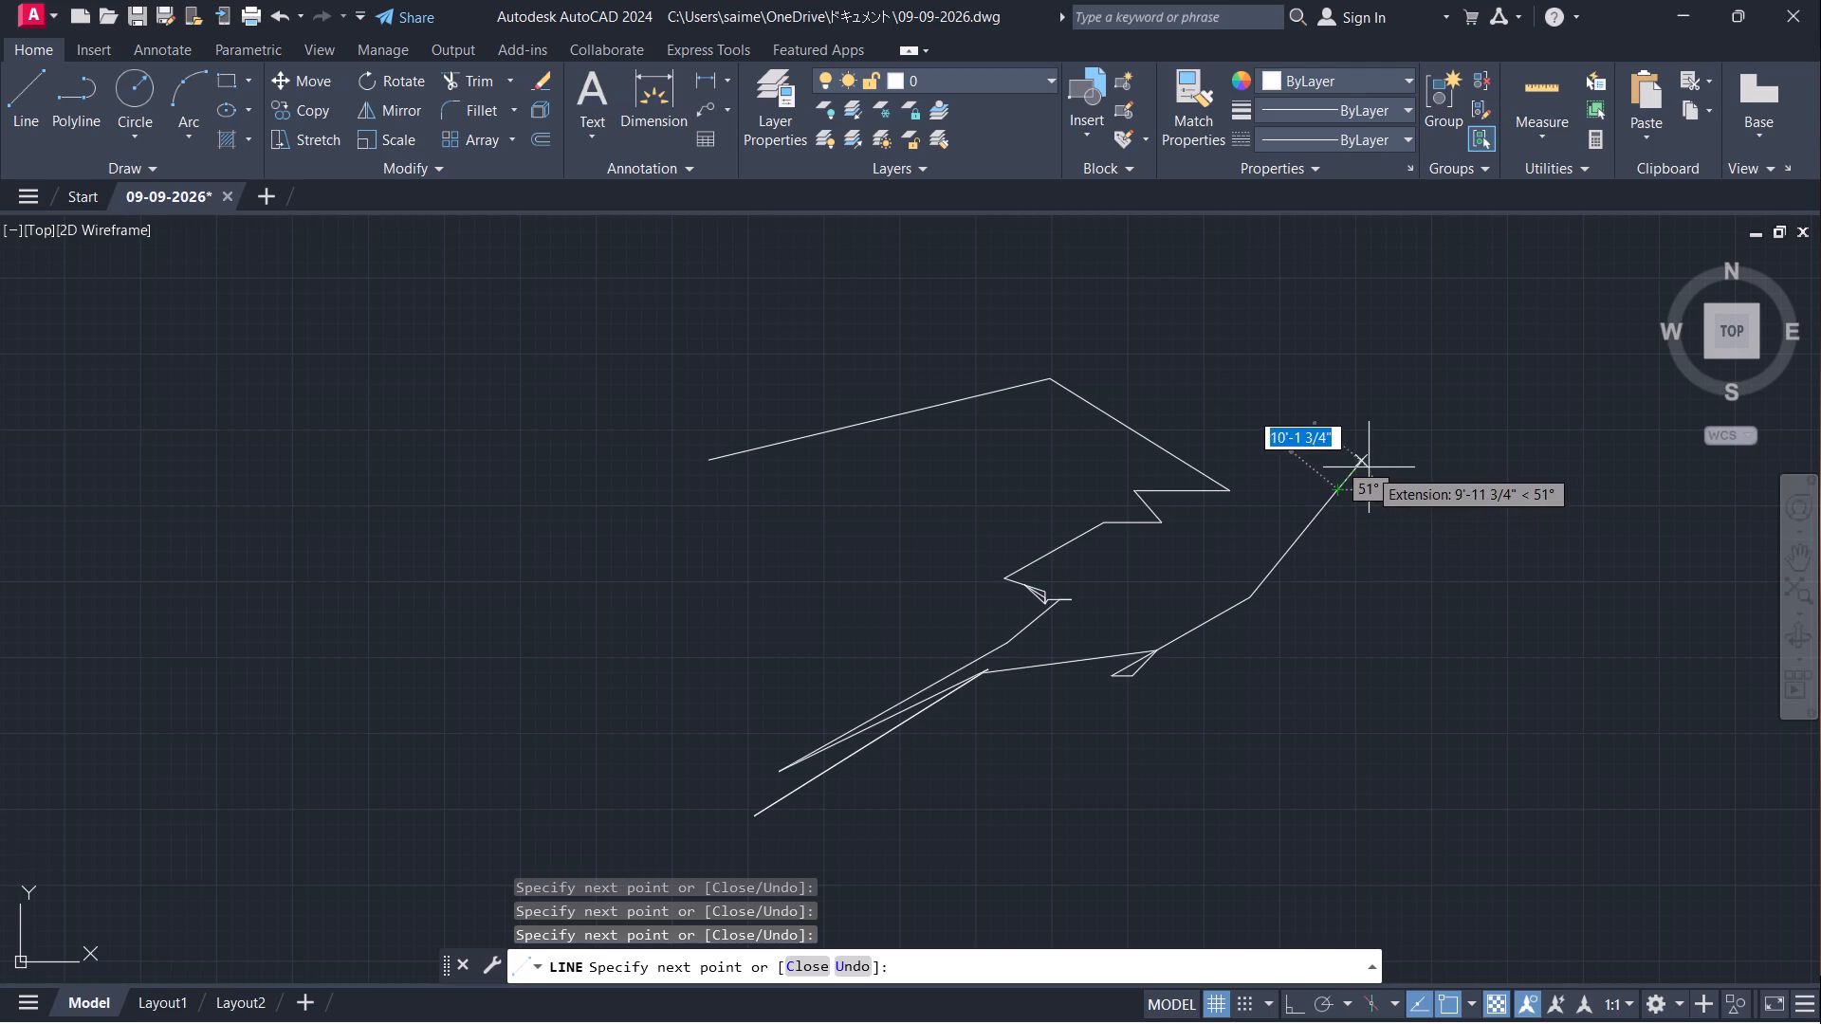
pyautogui.click(1391, 438)
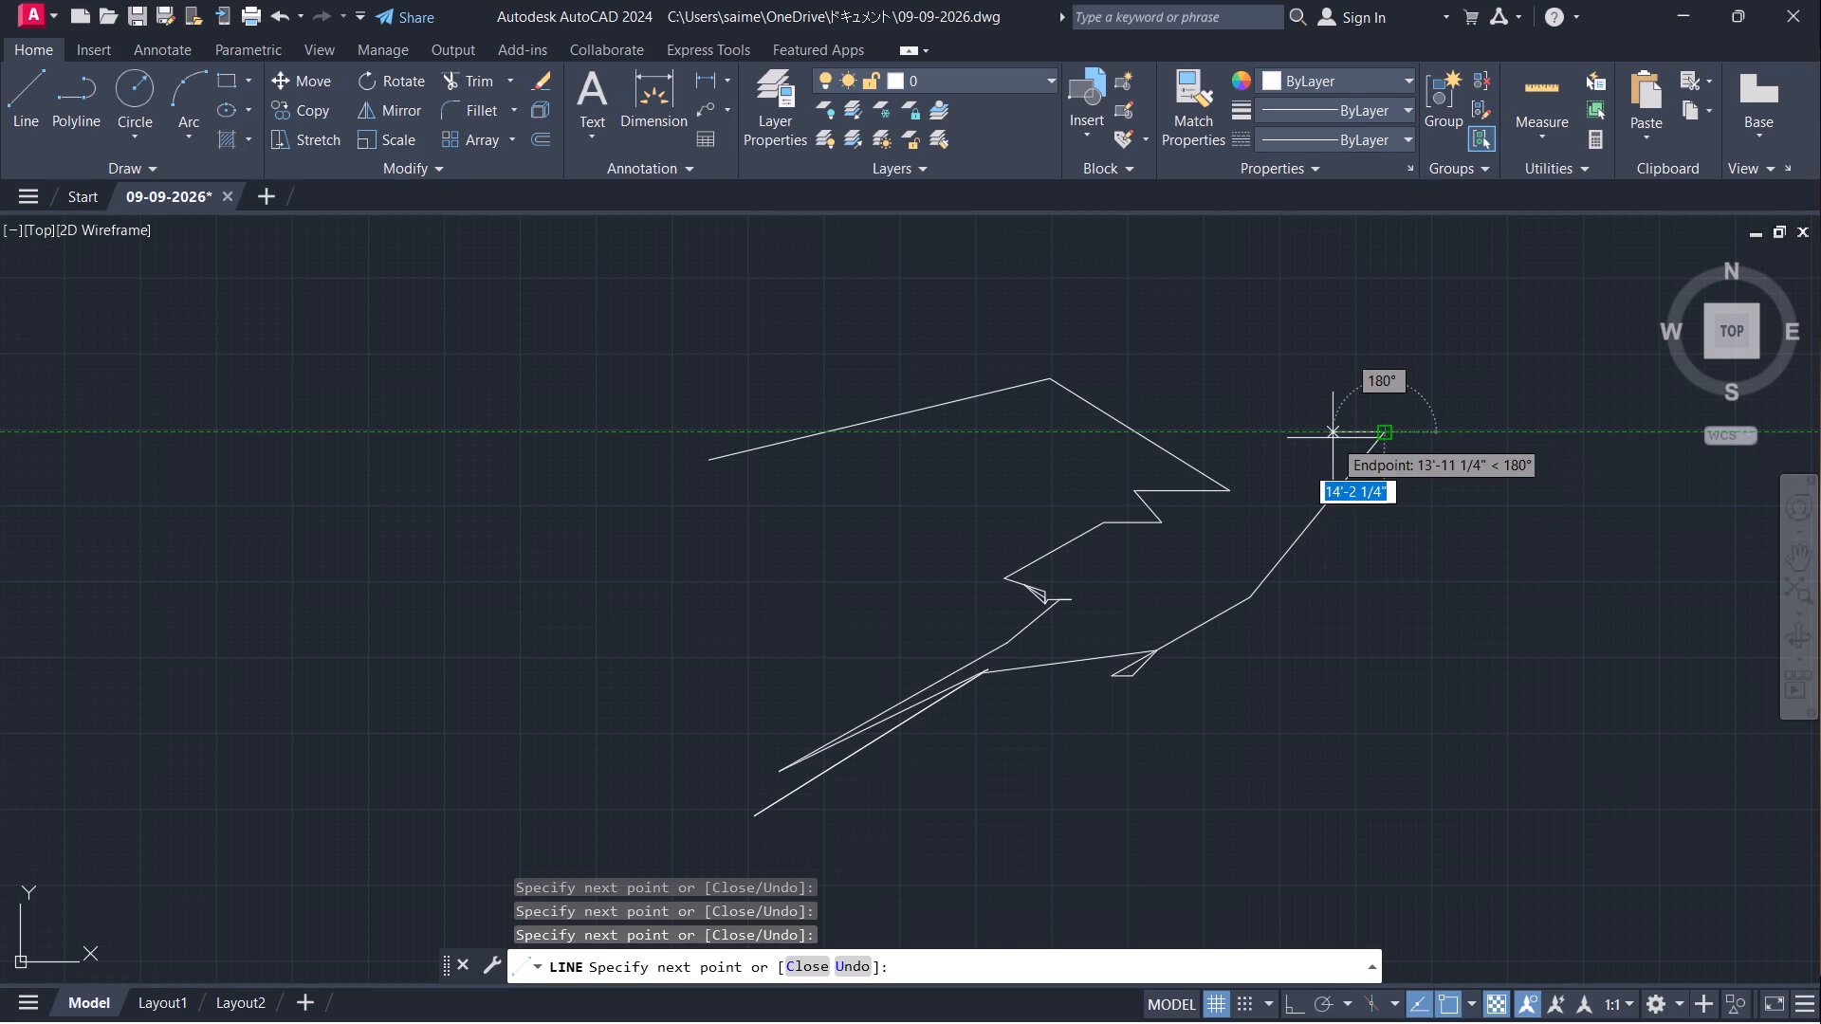
# Draw crossing zigzag segments around the upper-right end of the line chain, forming triangular shapes.
pyautogui.click(1222, 466)
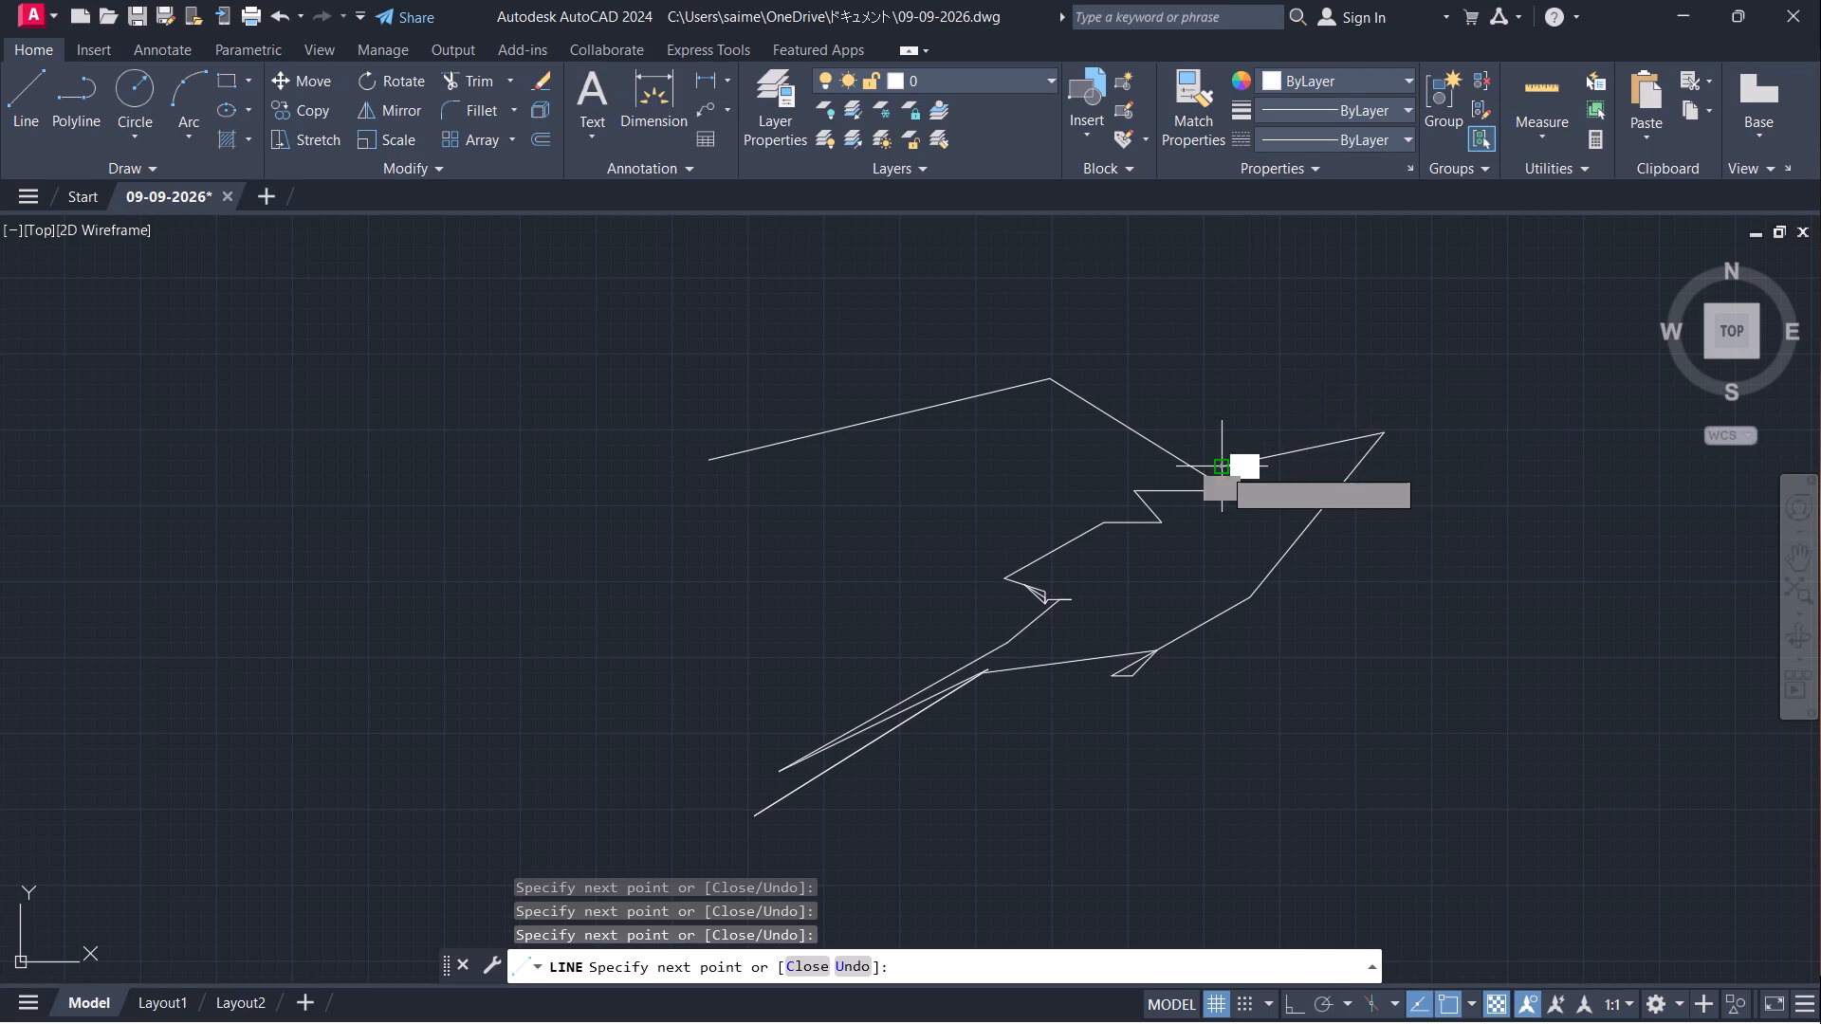
pyautogui.click(1294, 405)
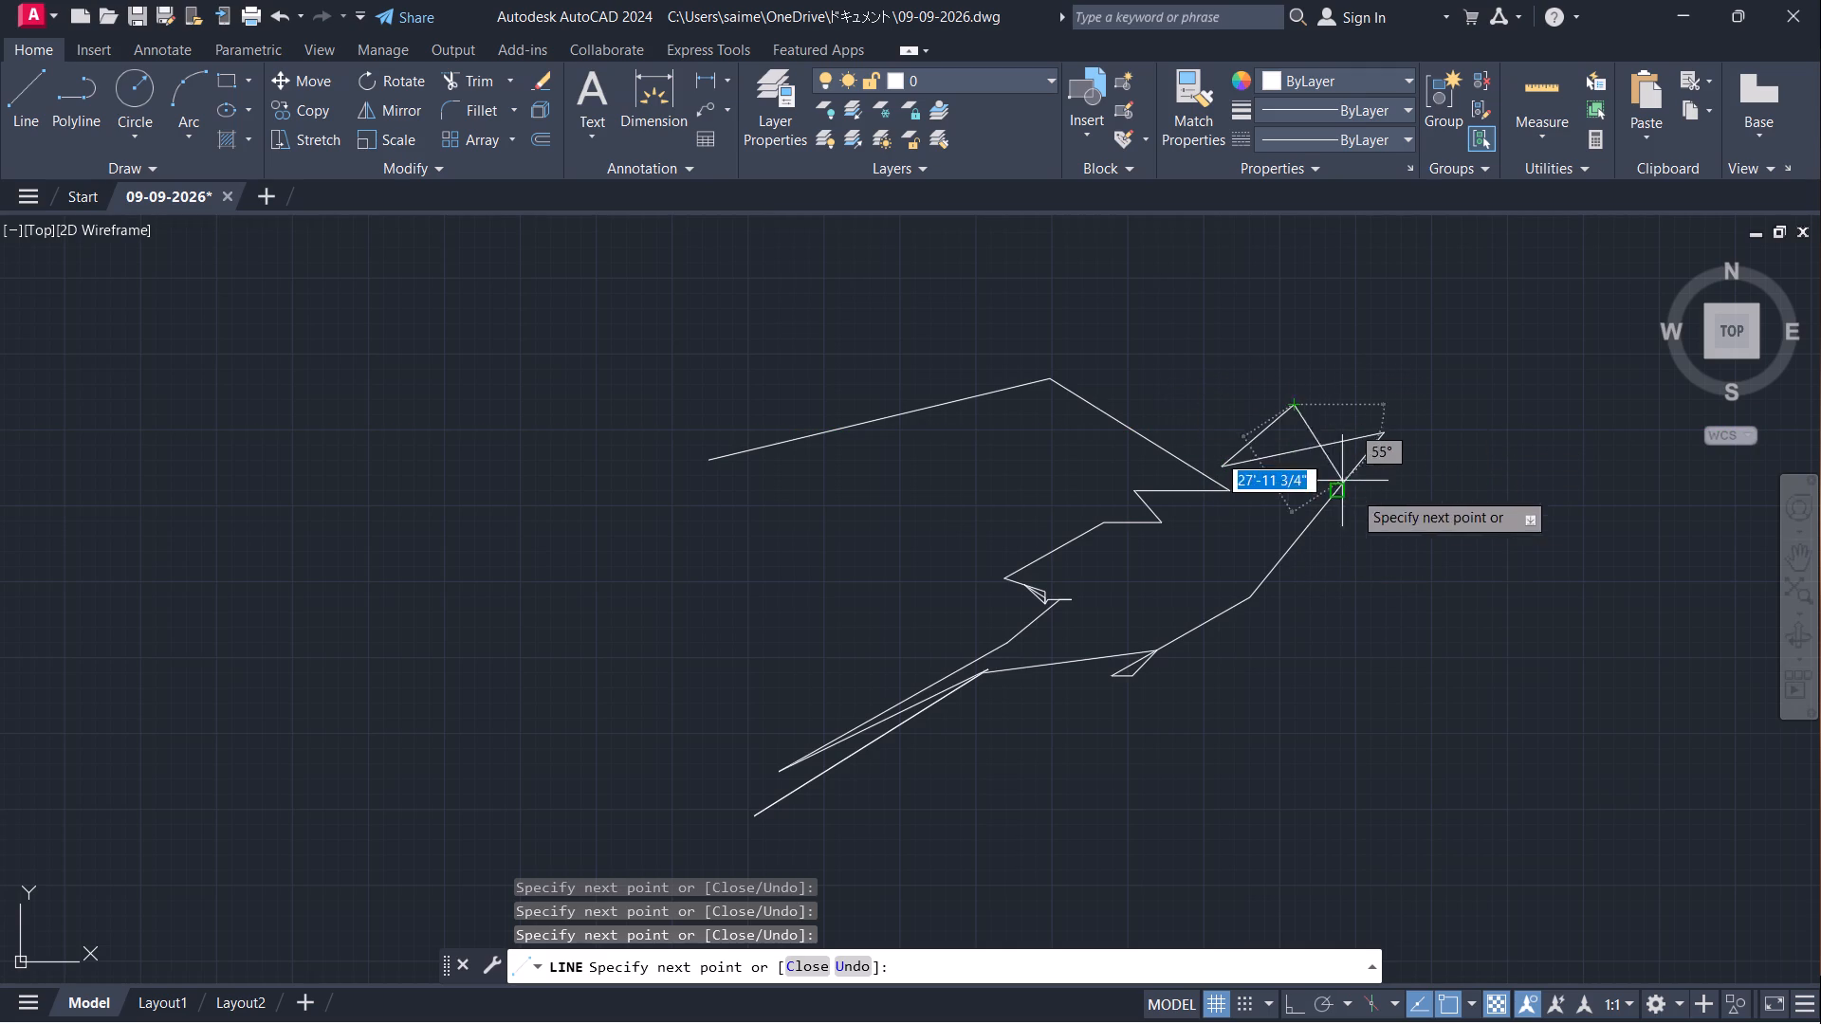
pyautogui.click(1382, 494)
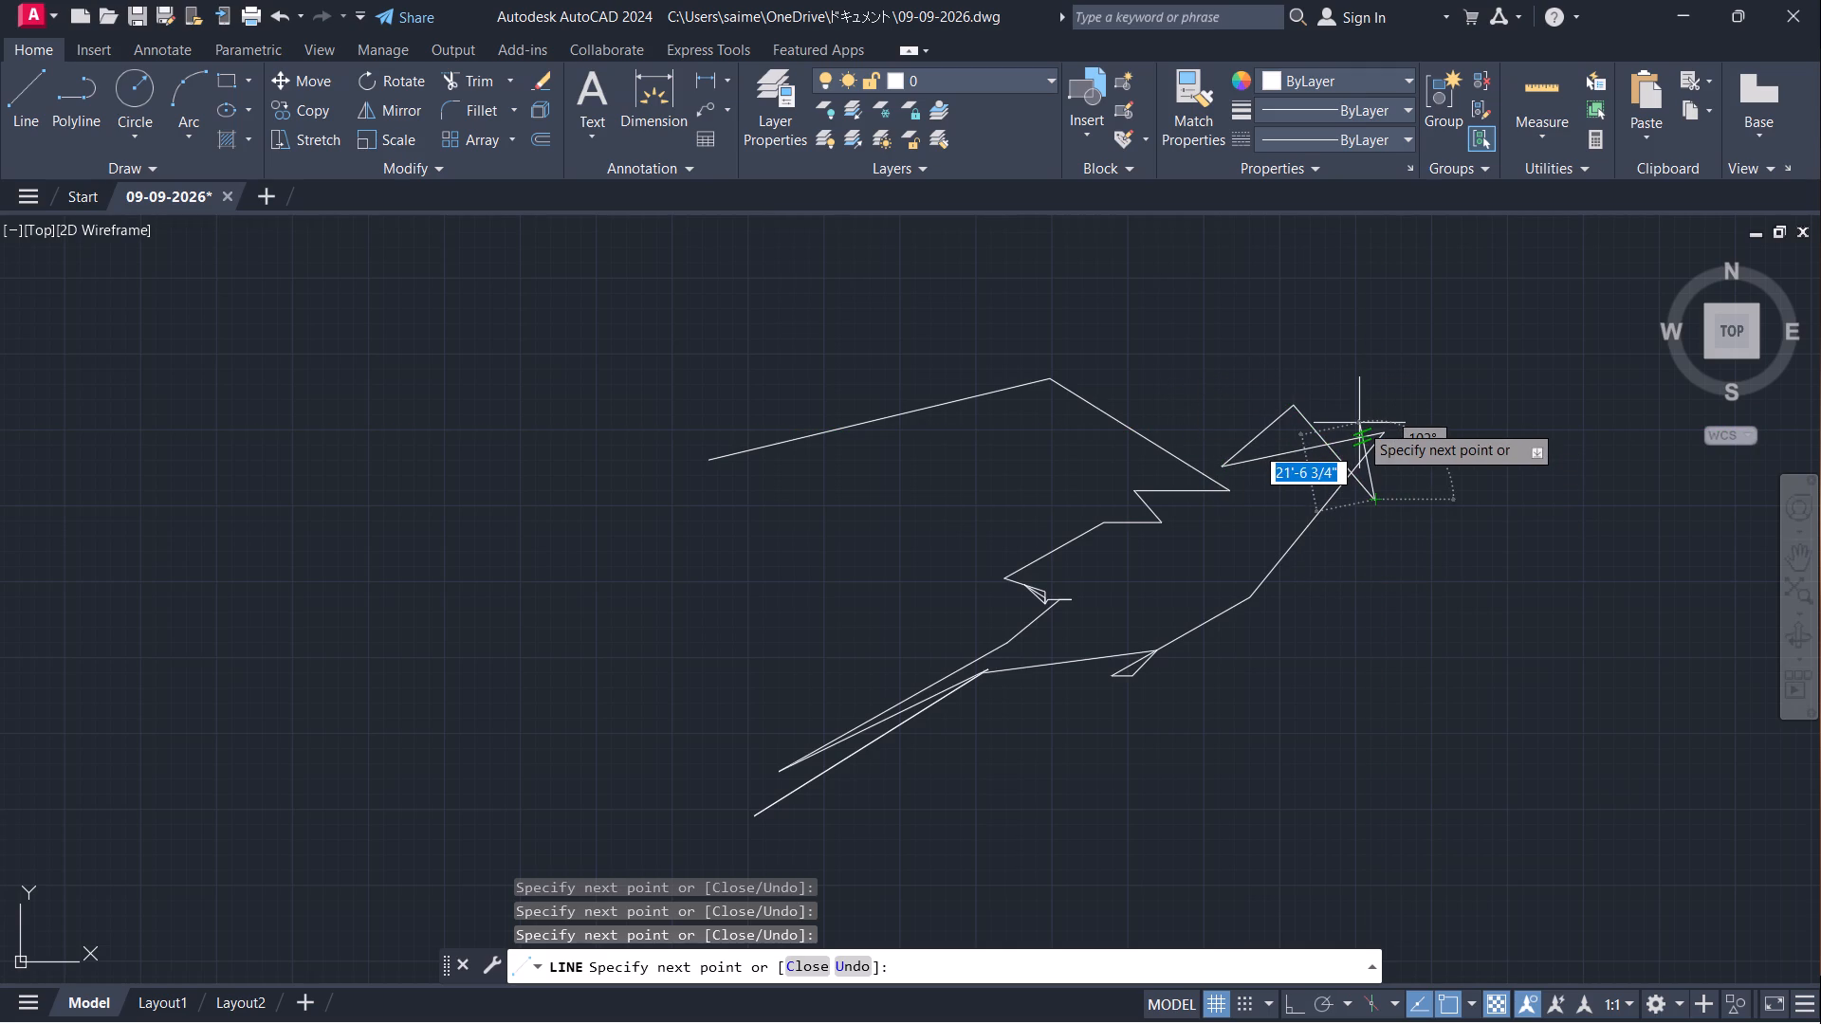
pyautogui.click(1389, 390)
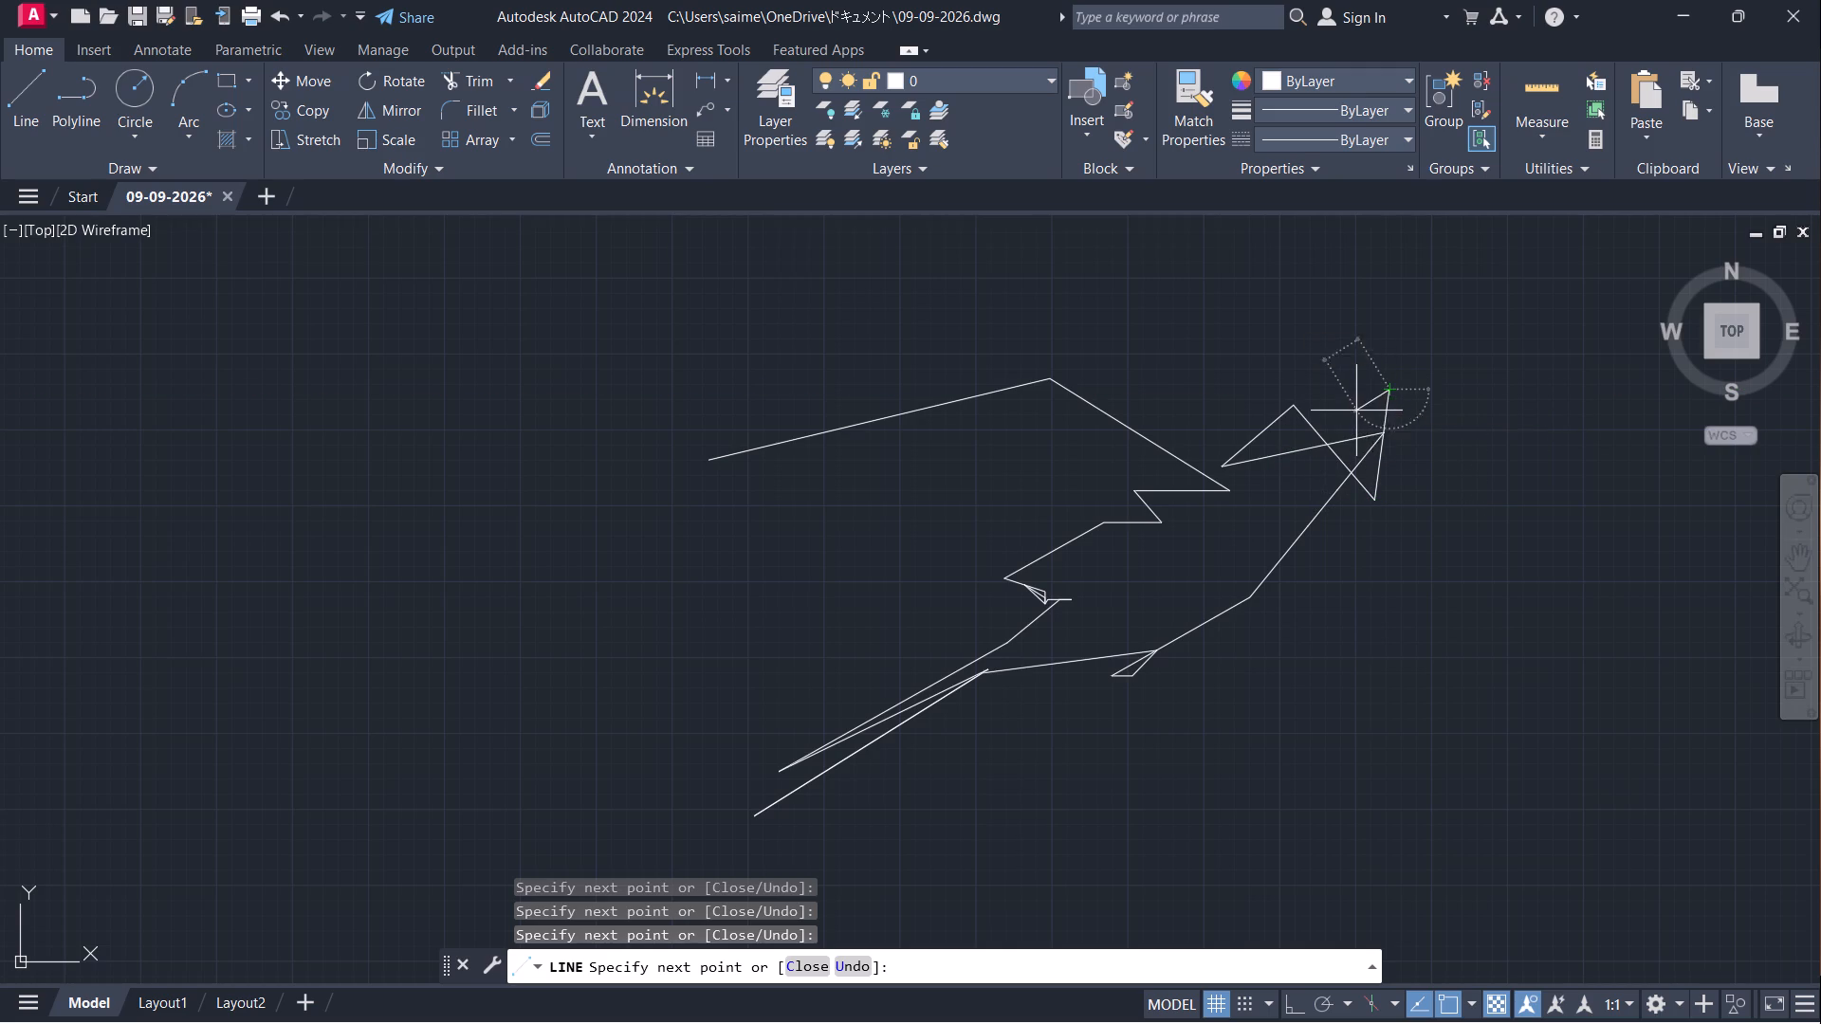
pyautogui.click(1356, 411)
# Extend the line chain up-left, form a small notched hook, and bring it back down to the short horizontal zigzag segment.
pyautogui.click(1198, 357)
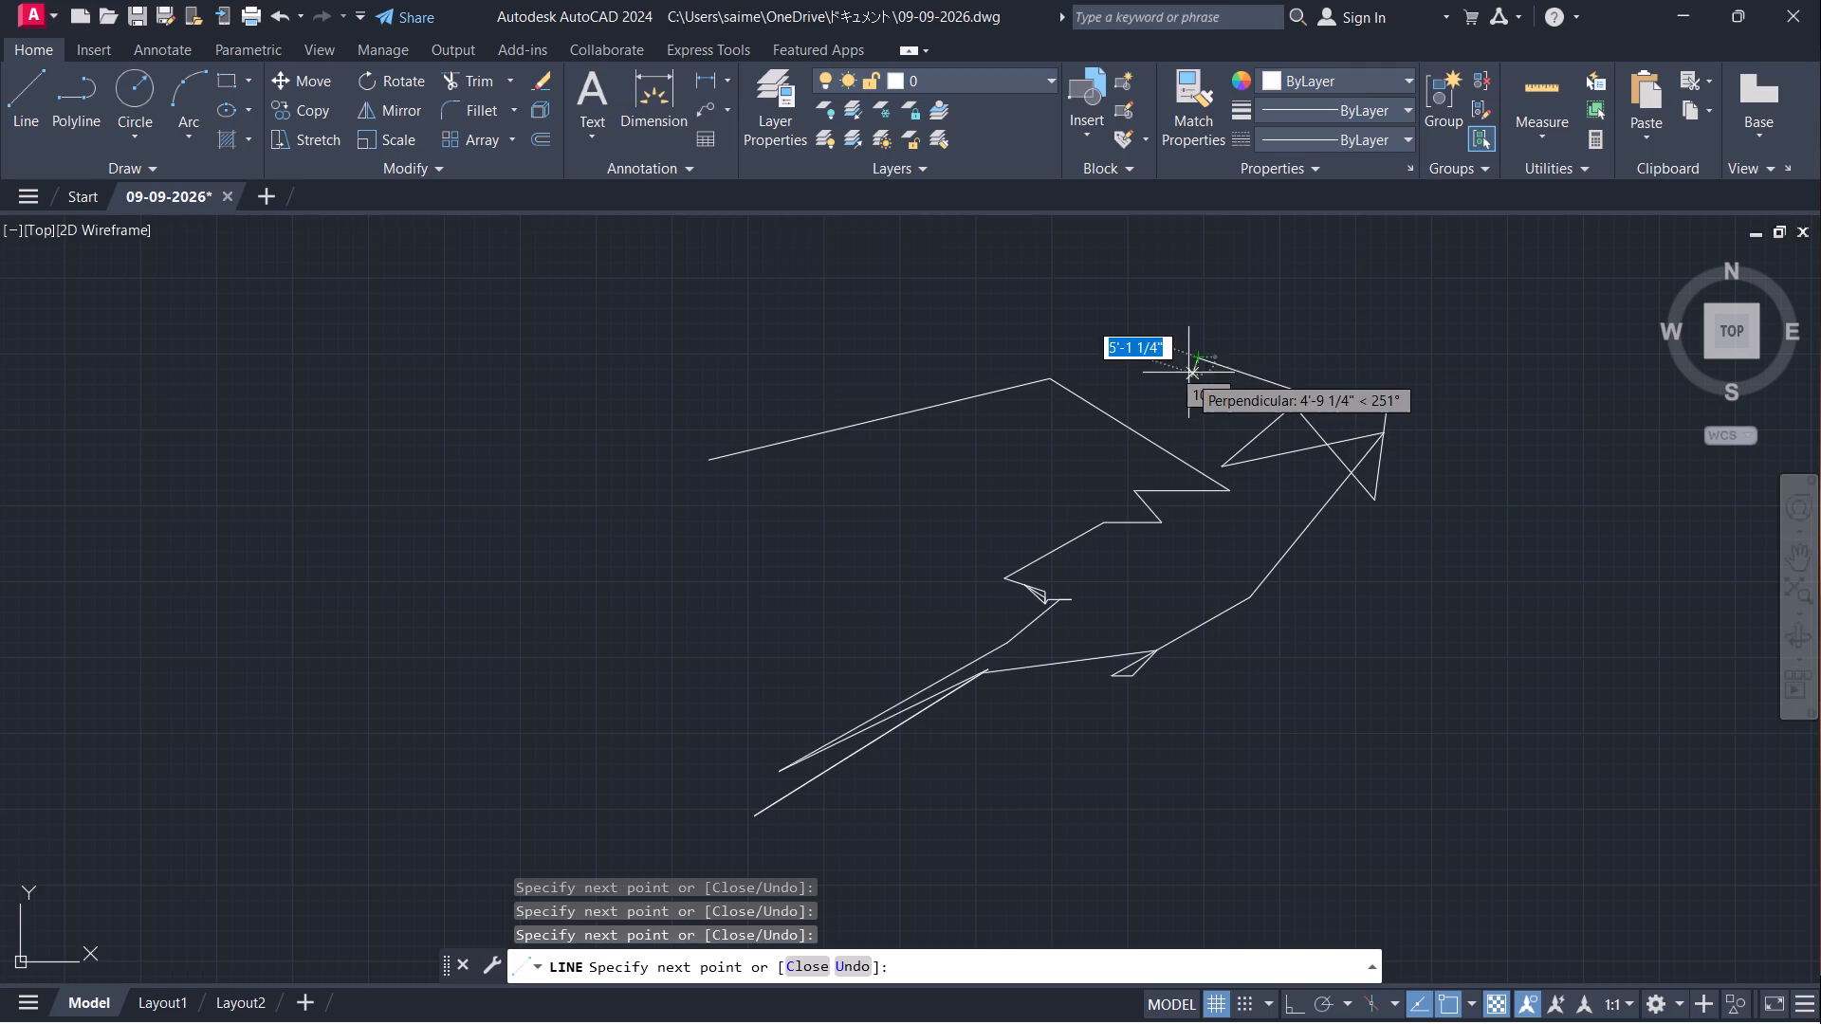
pyautogui.click(1174, 385)
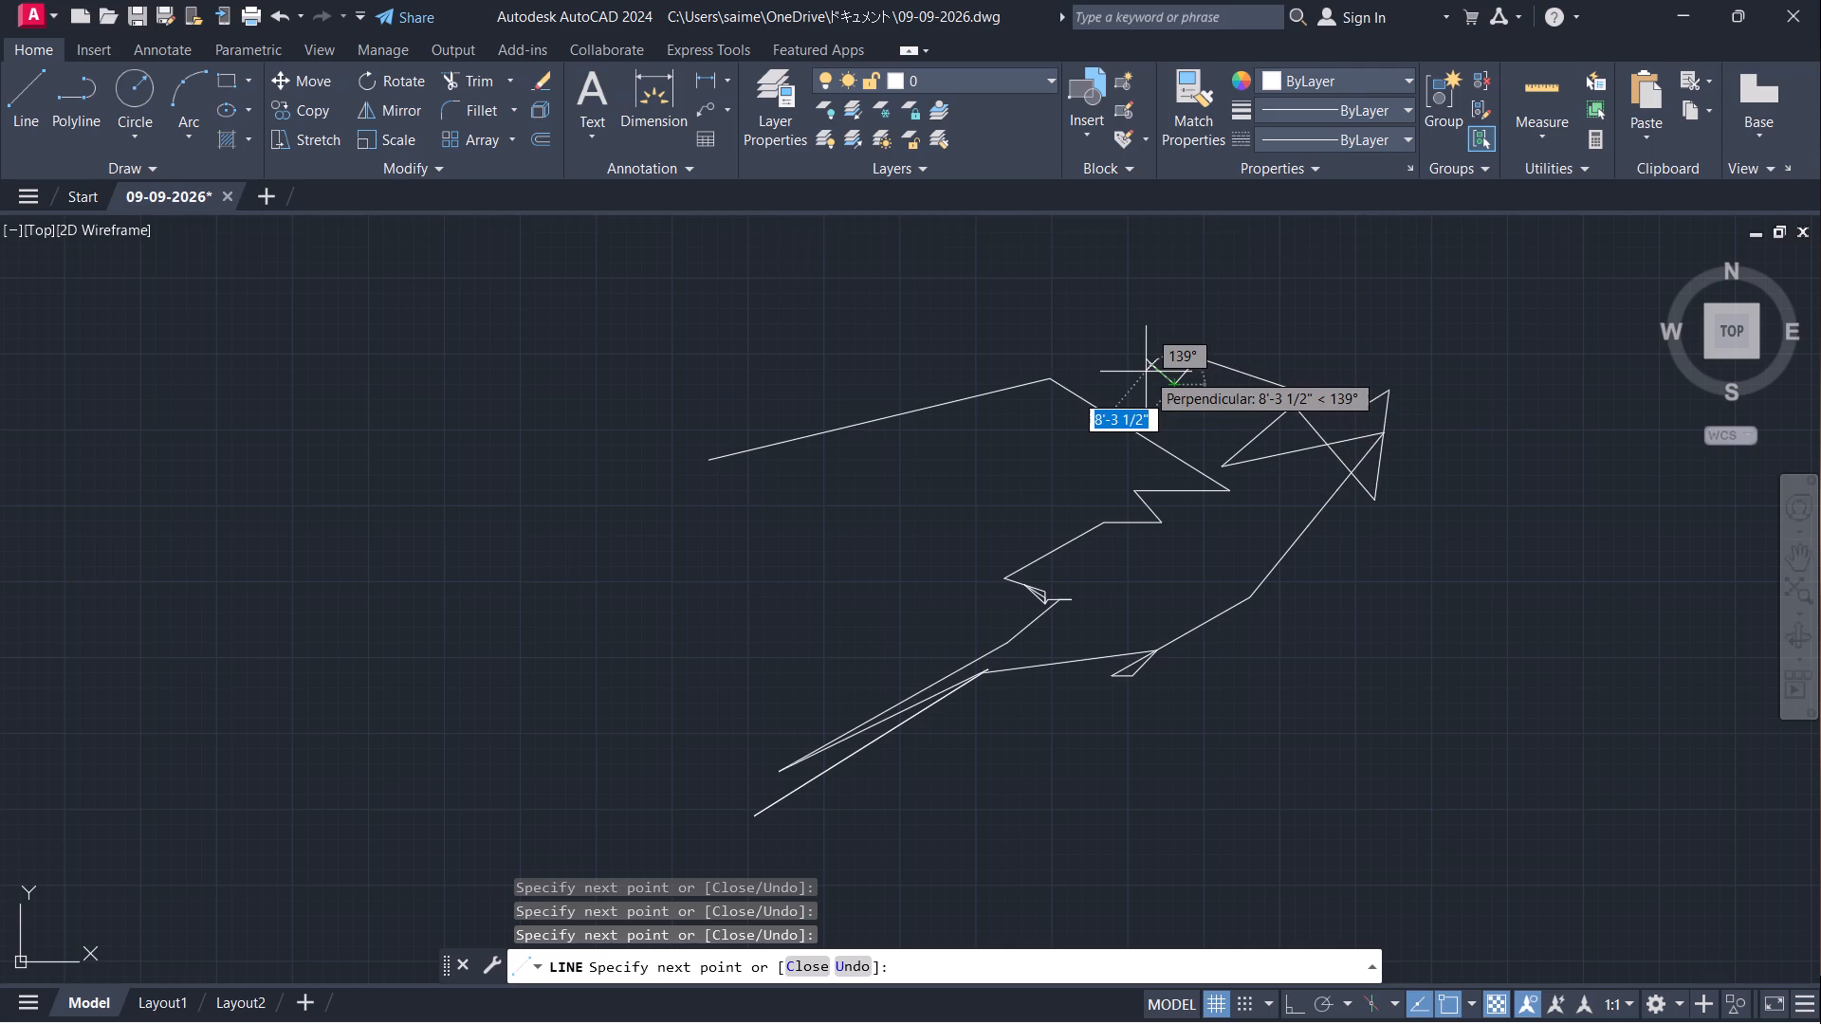
pyautogui.click(1146, 372)
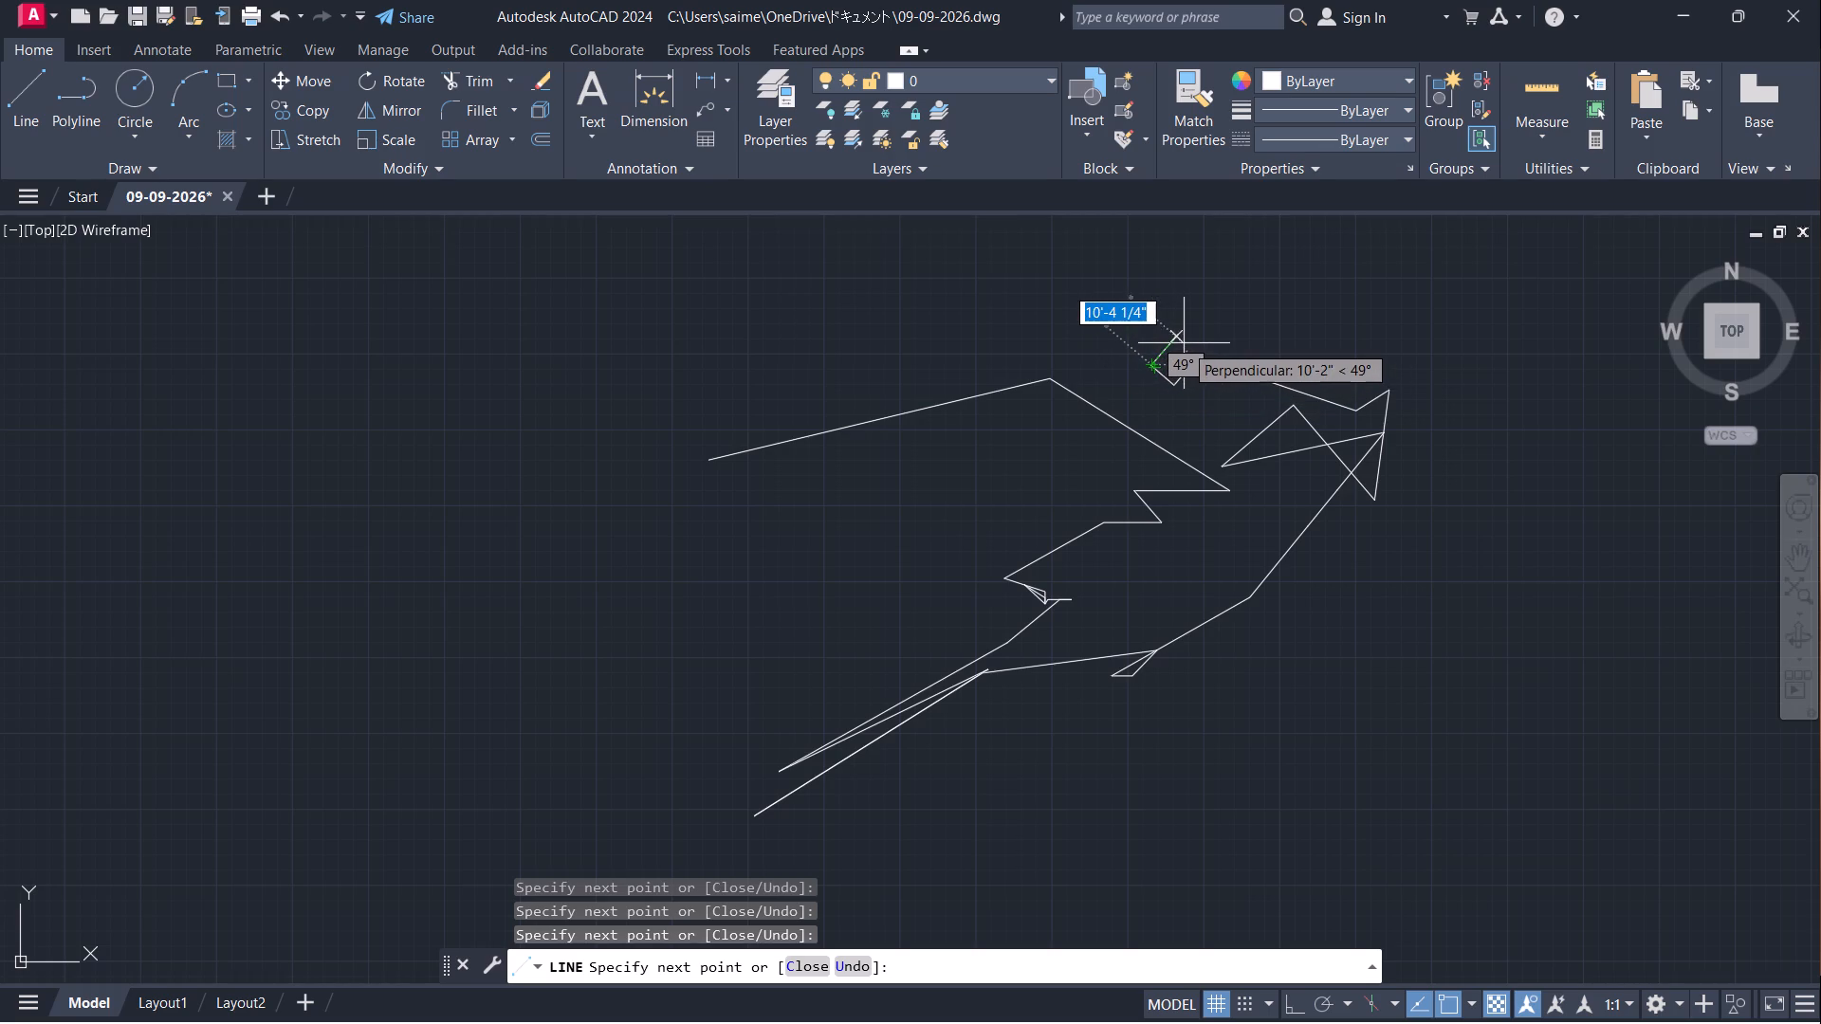
pyautogui.click(1184, 343)
pyautogui.click(1145, 337)
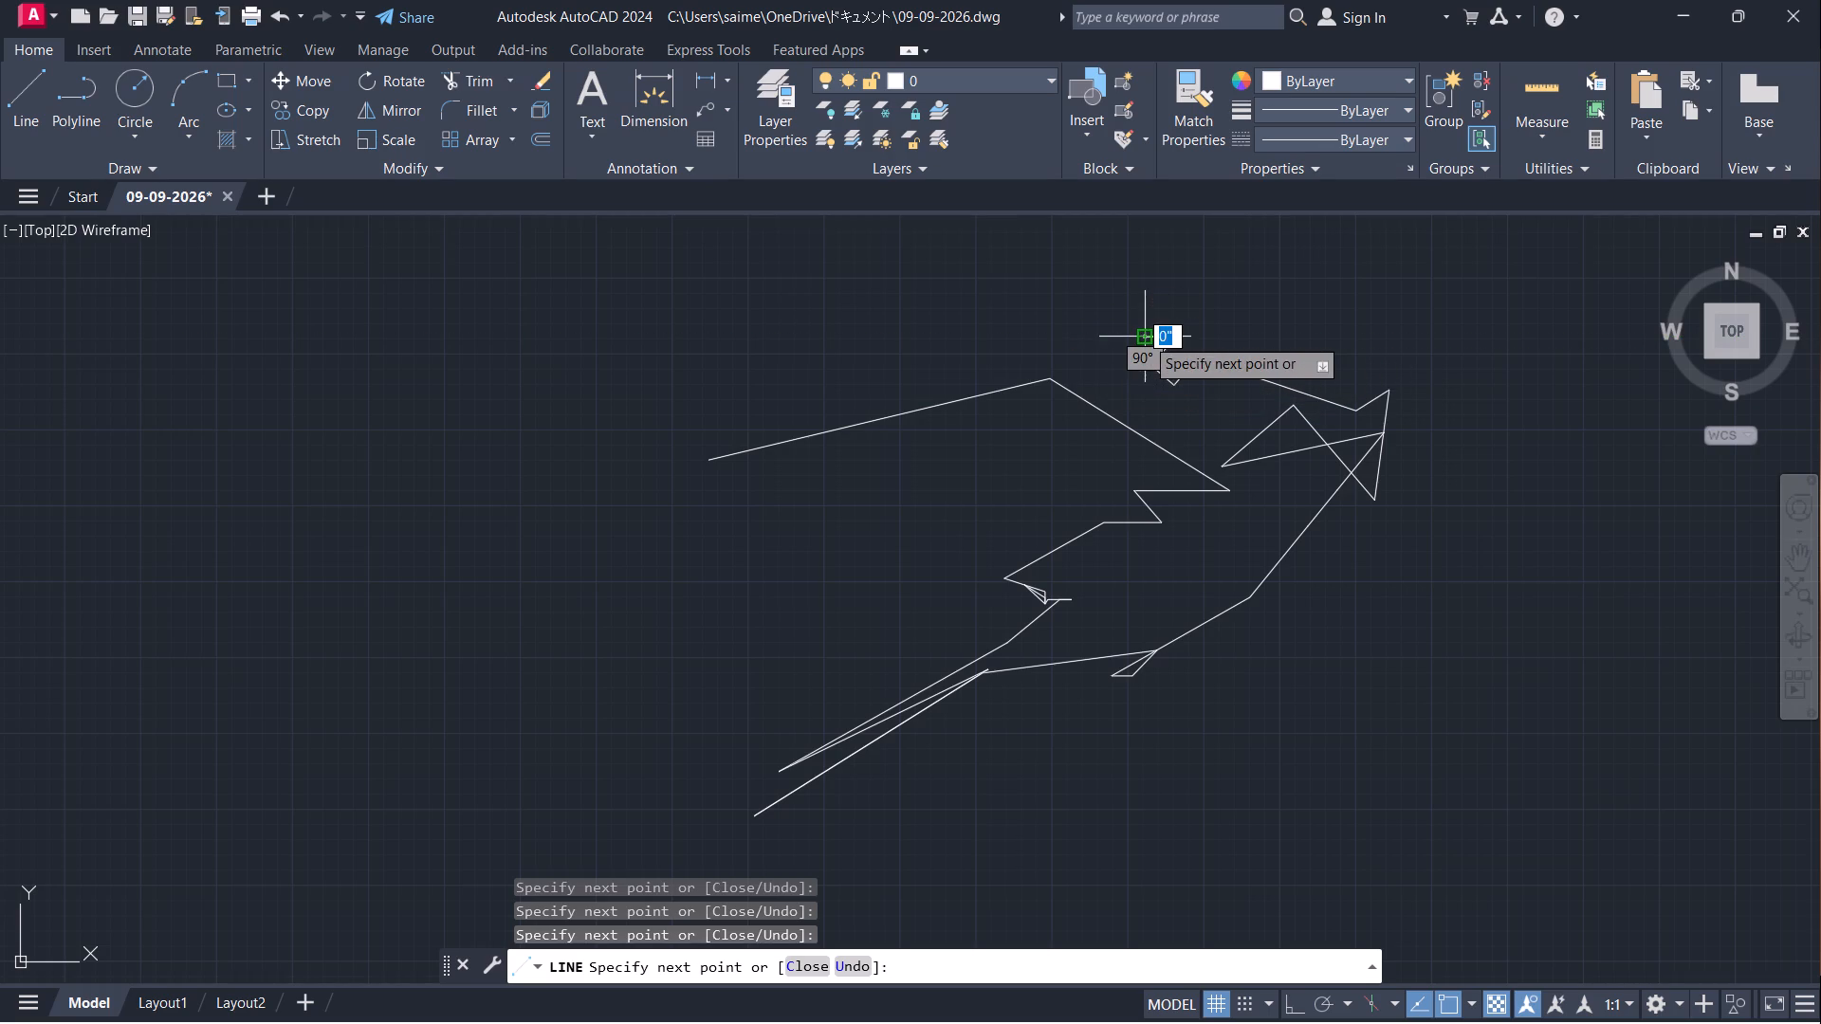
pyautogui.click(1134, 394)
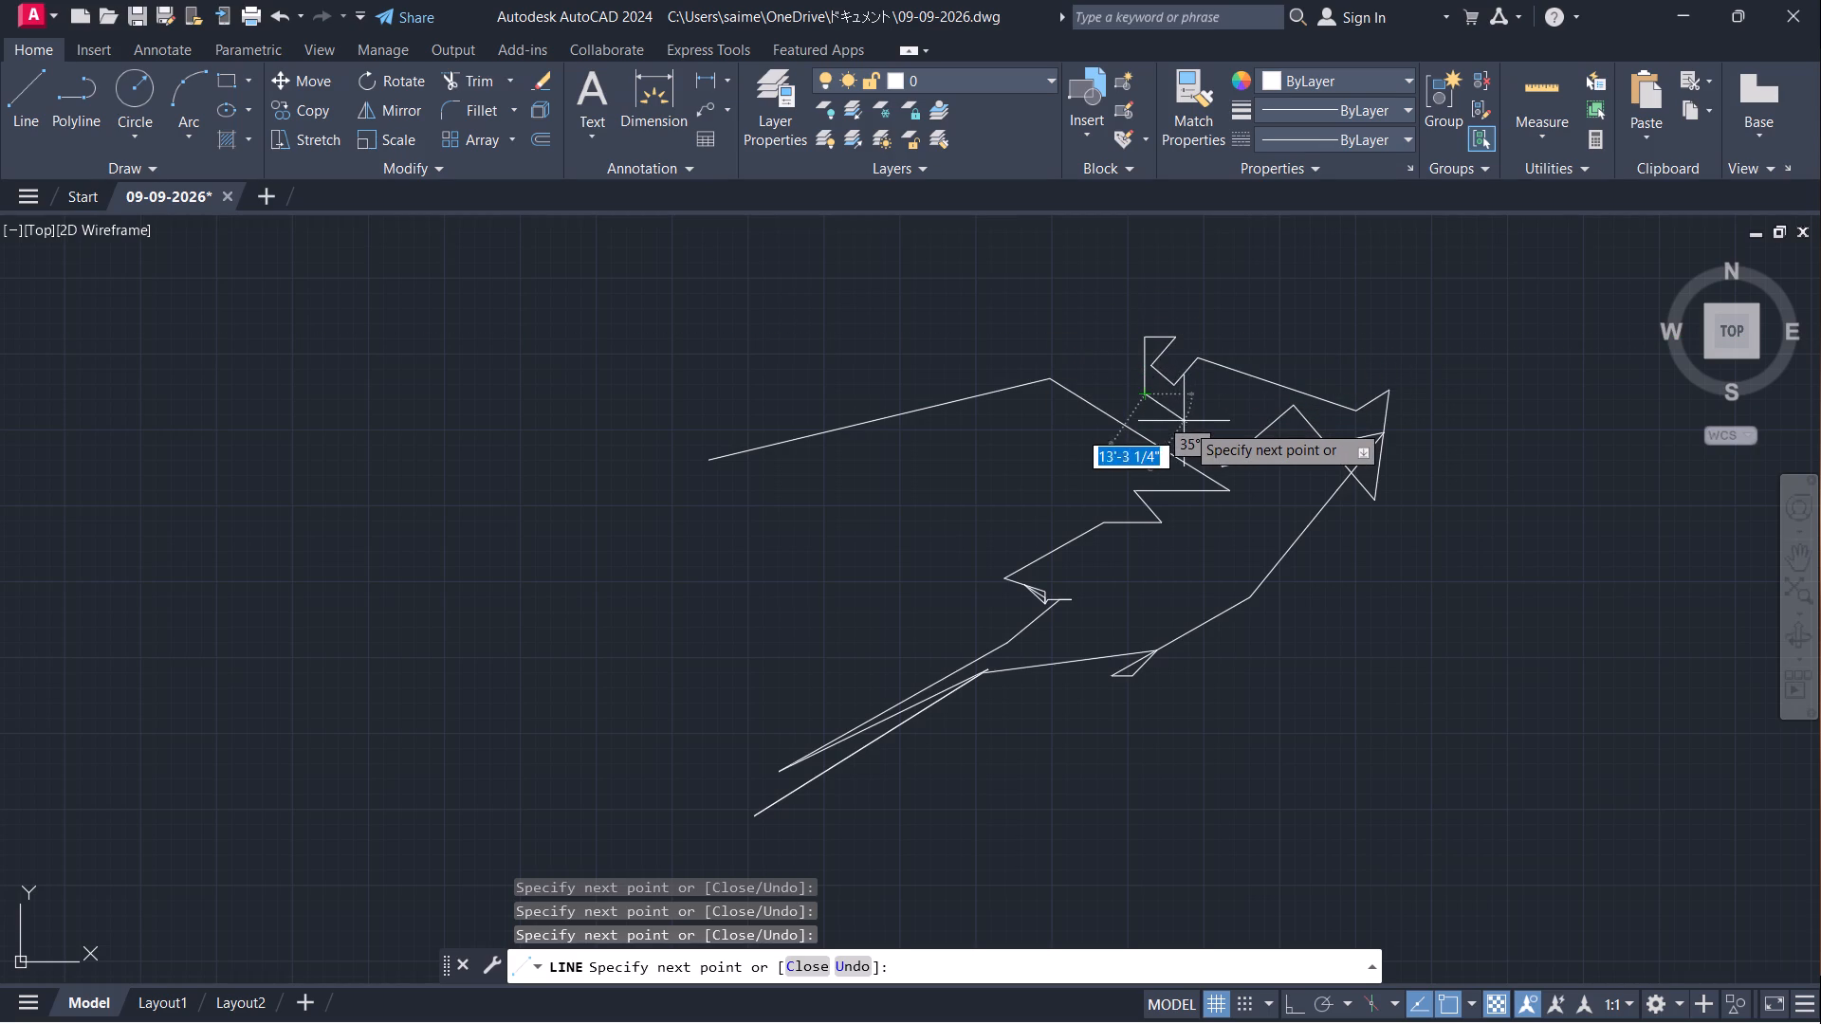
pyautogui.click(1186, 425)
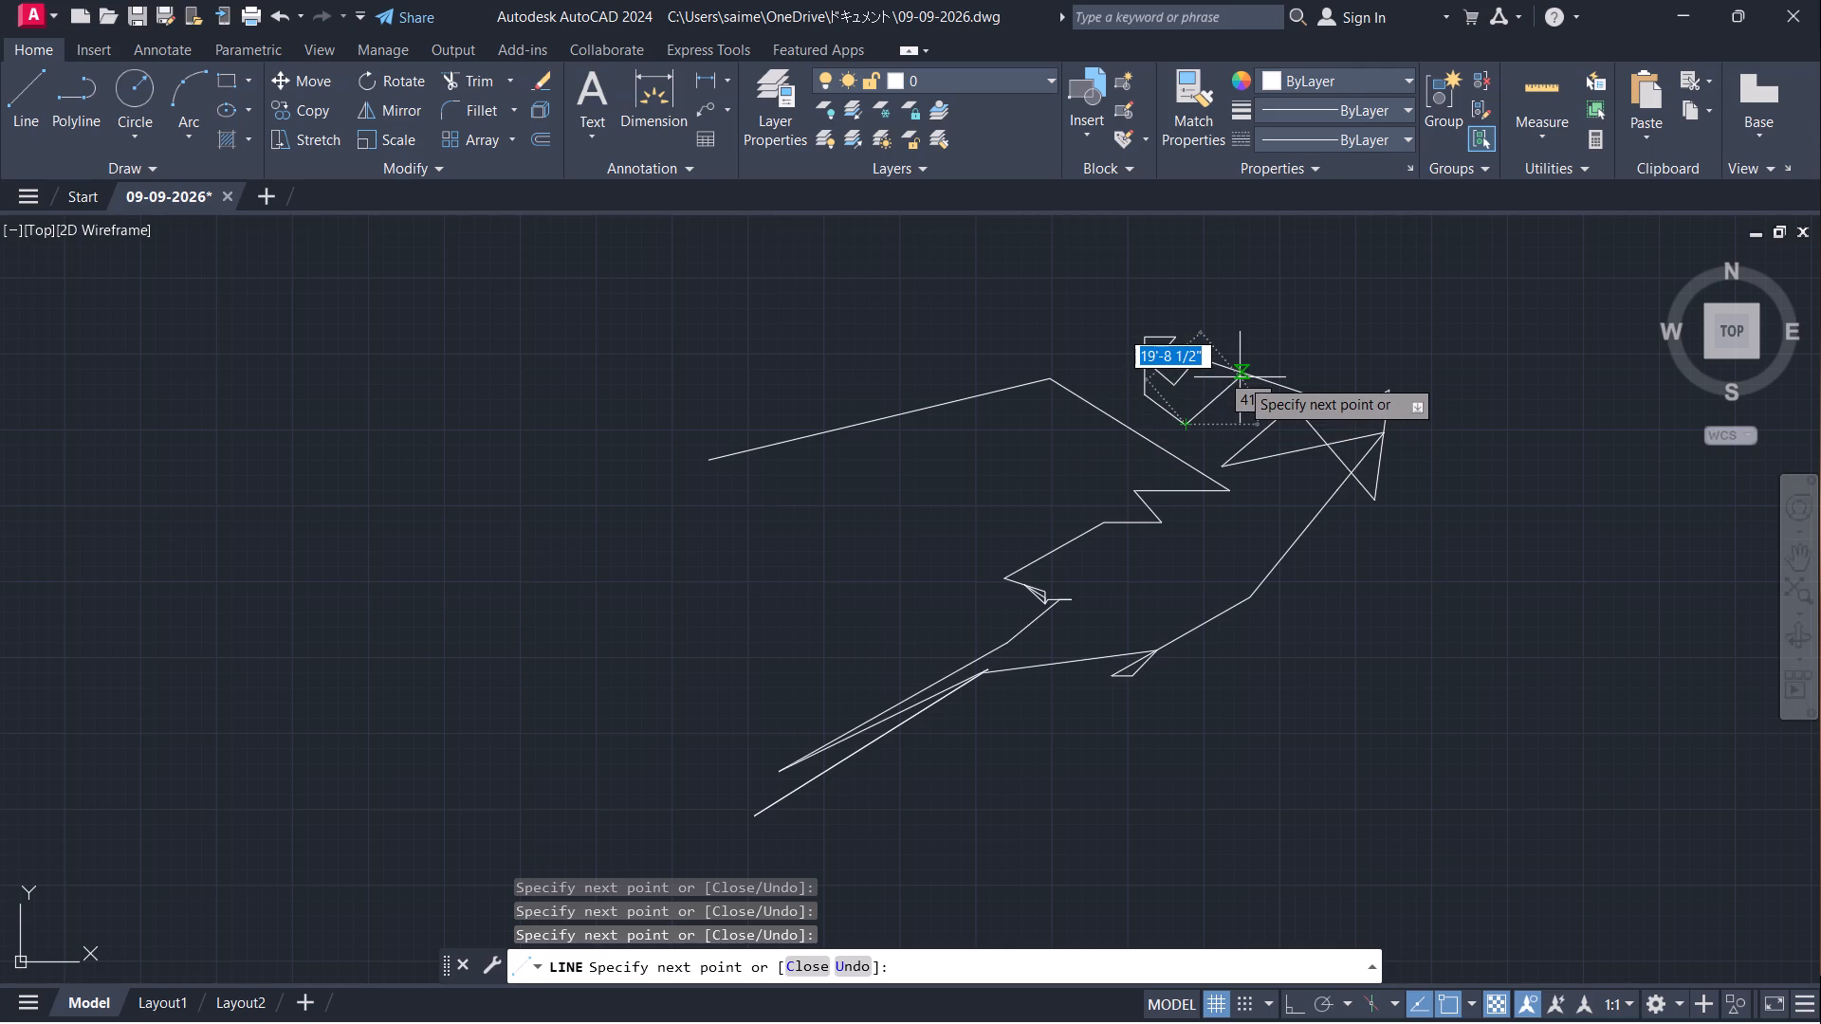
pyautogui.click(1180, 489)
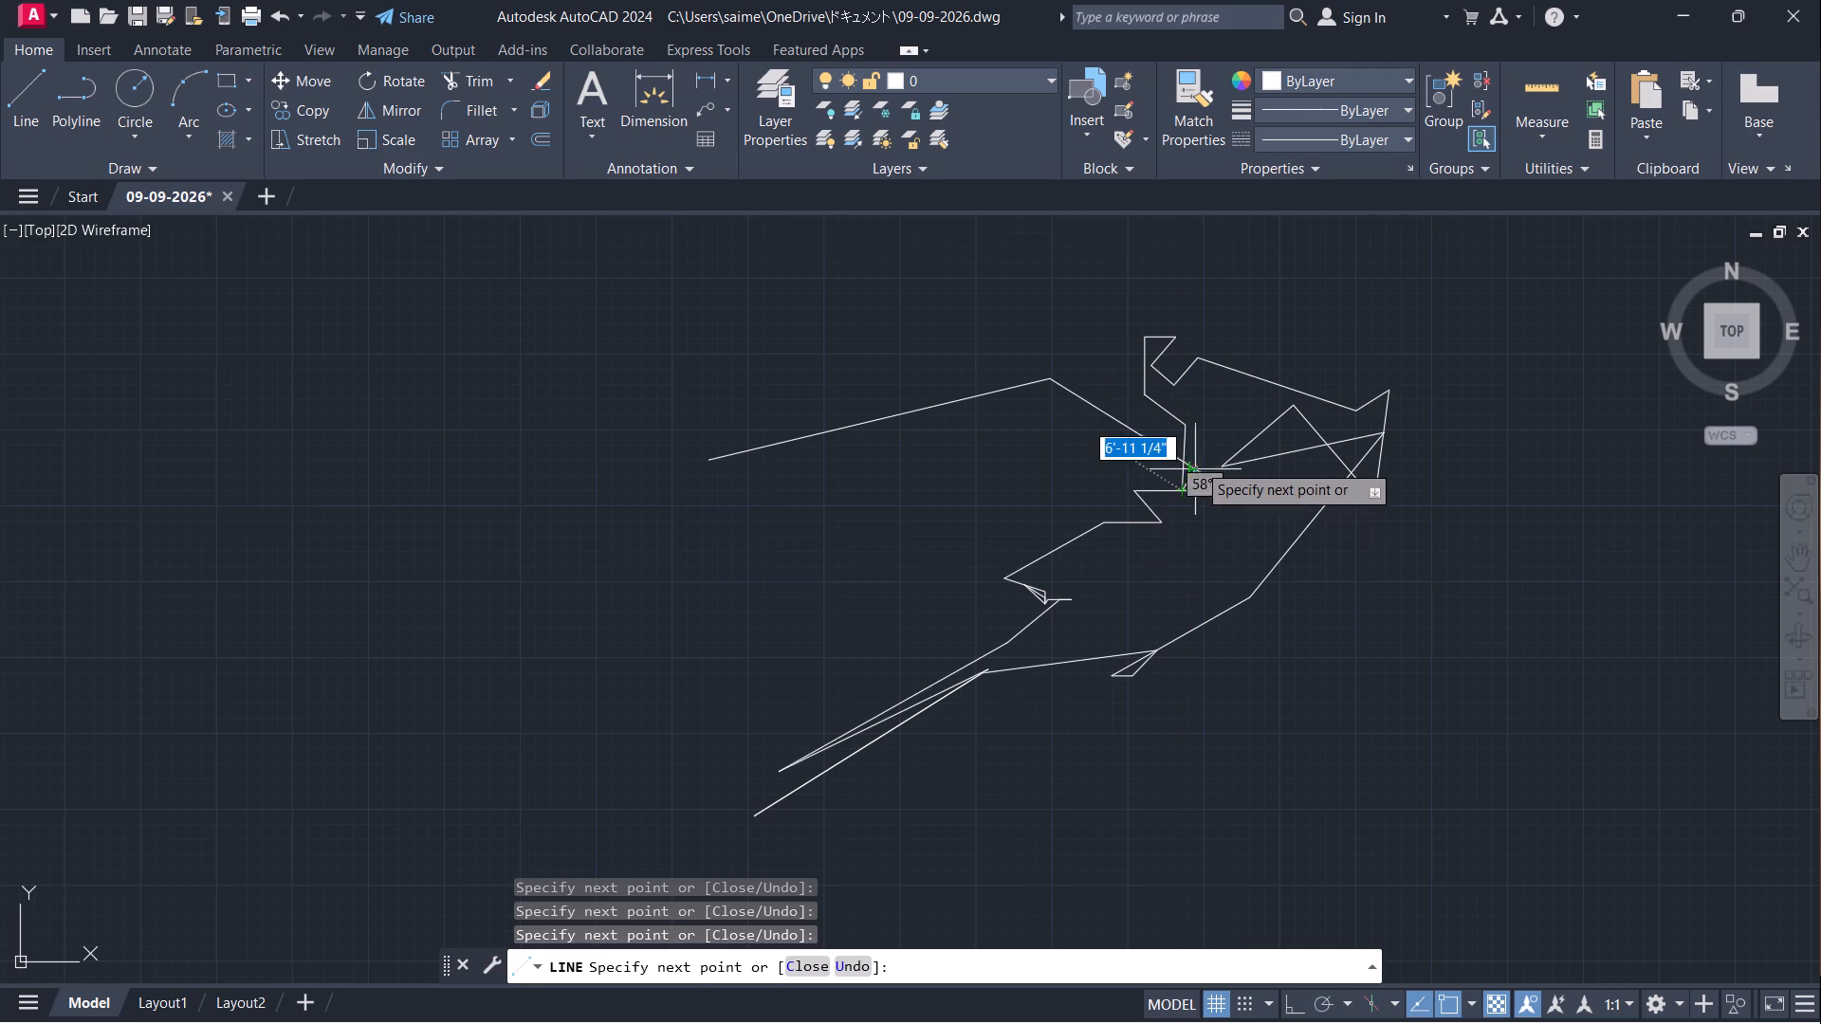
# Continue the line chain with short, crossing zigzag segments between the near-vertical segment and the triangular shapes at the upper right.
pyautogui.click(1206, 451)
pyautogui.click(1223, 462)
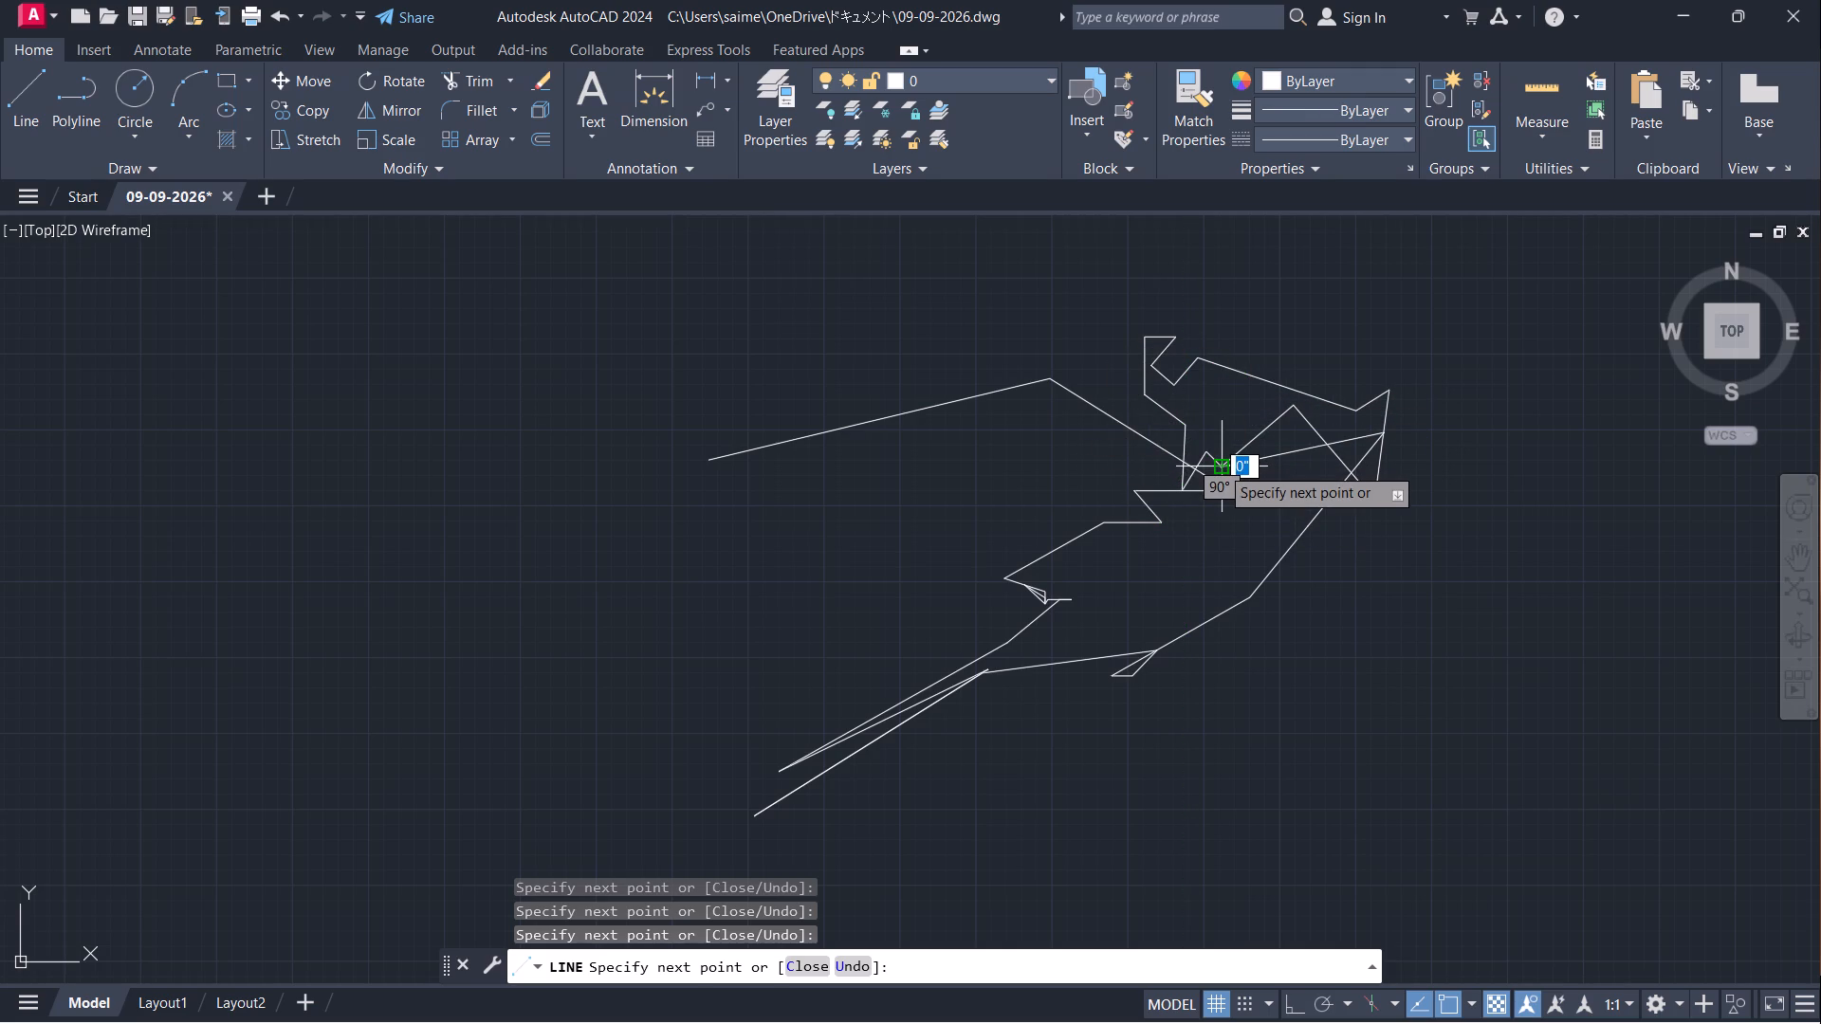
pyautogui.click(1220, 466)
pyautogui.click(1205, 471)
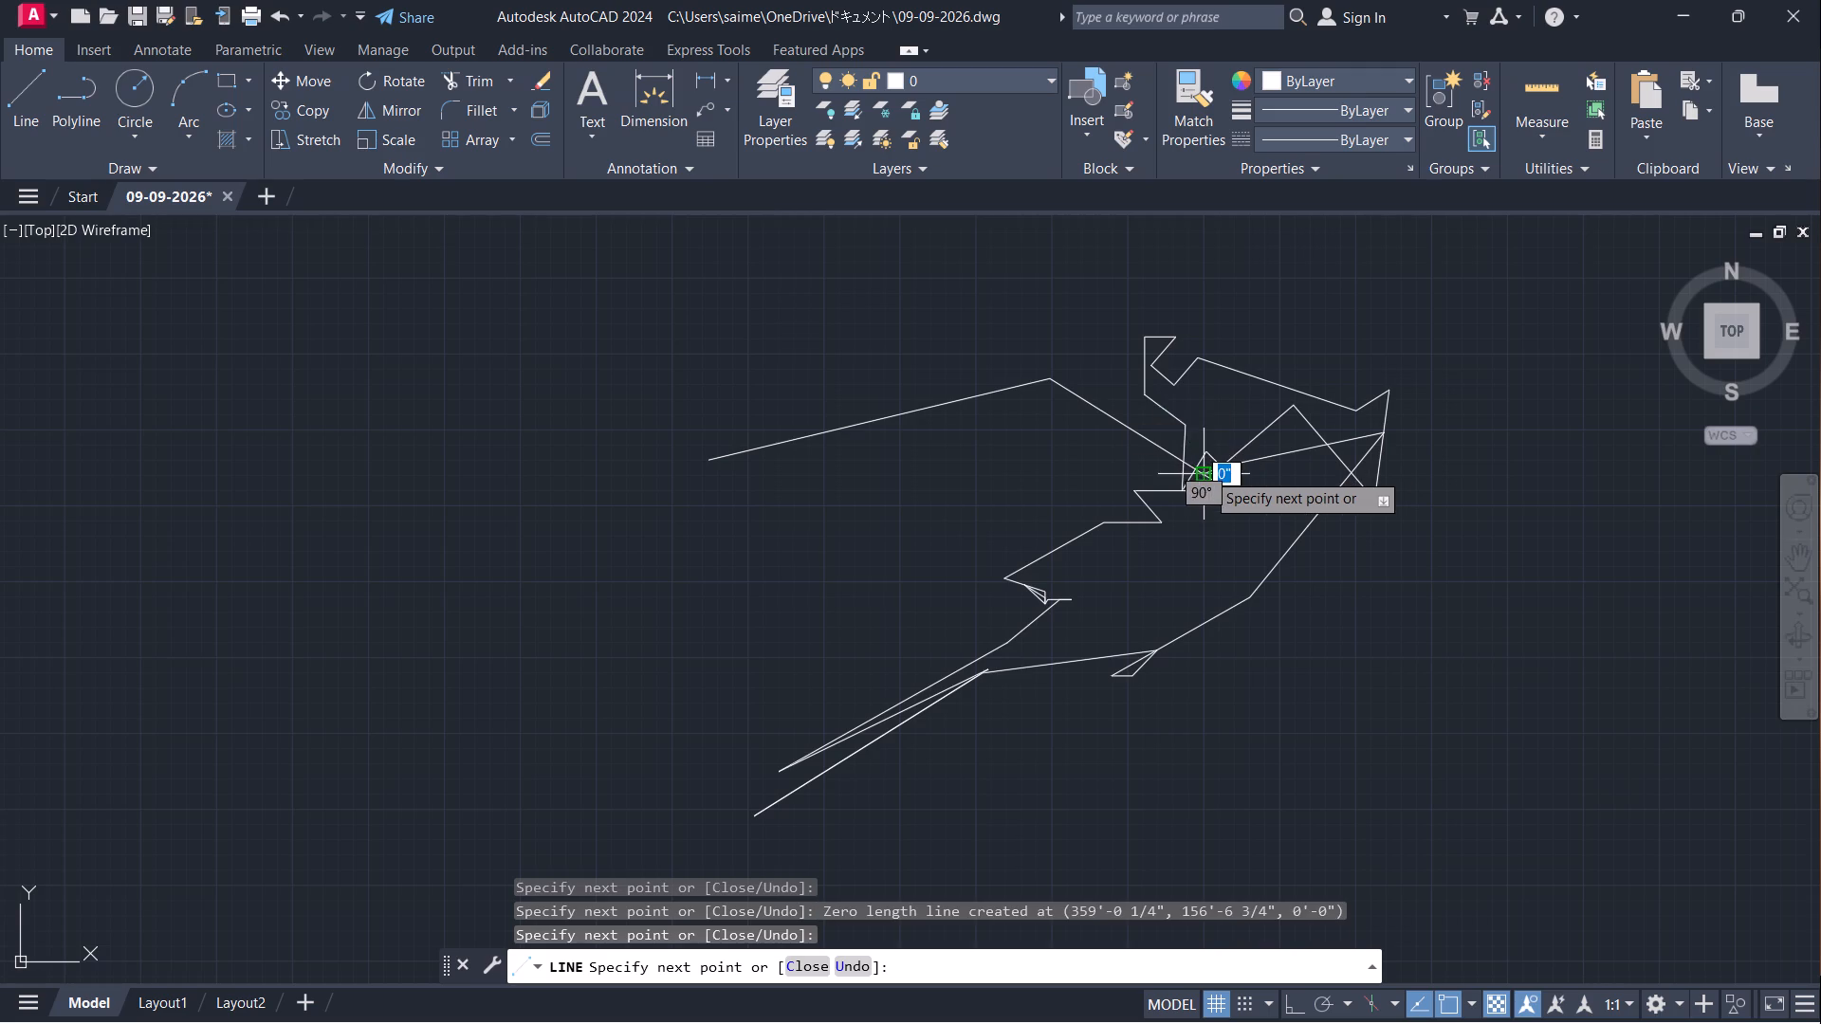
pyautogui.click(1252, 396)
pyautogui.click(1262, 447)
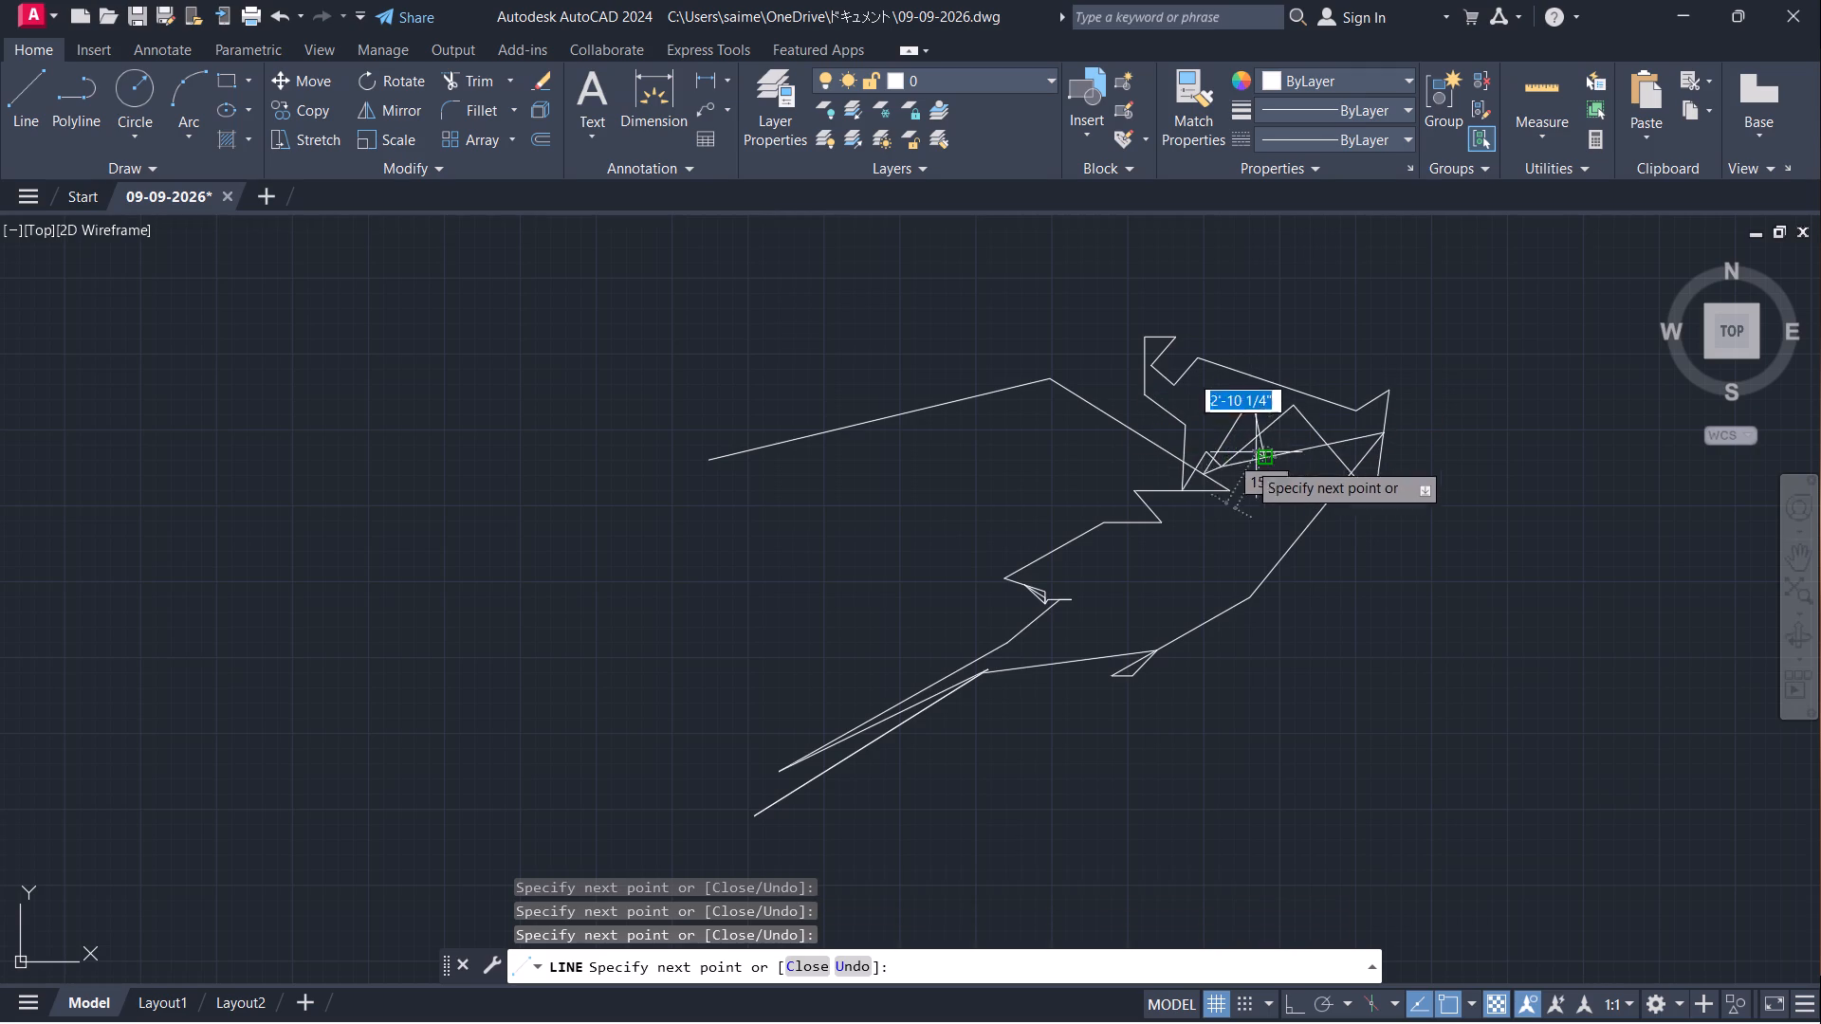
pyautogui.click(1230, 474)
pyautogui.click(1252, 417)
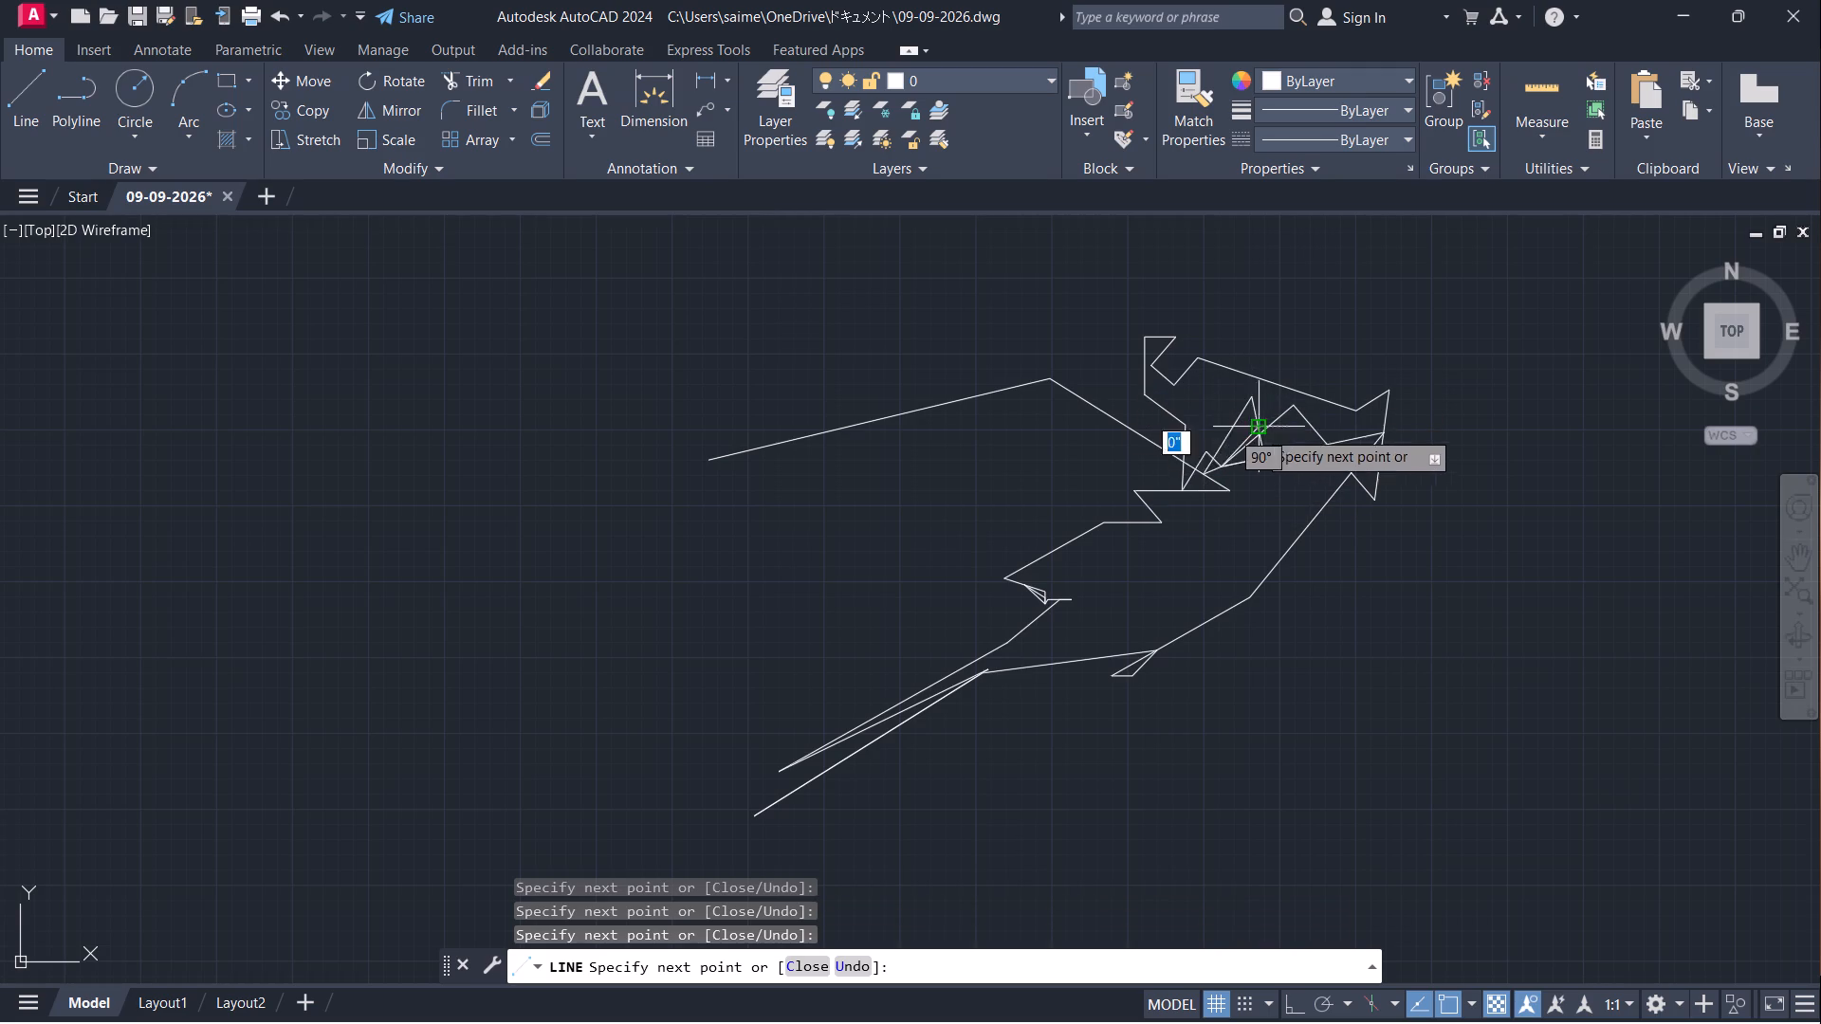
# Extend the zigzag rightward with steep down-and-up segments, ending on the crossing lines inside the upper-right triangular shapes.
pyautogui.click(1278, 477)
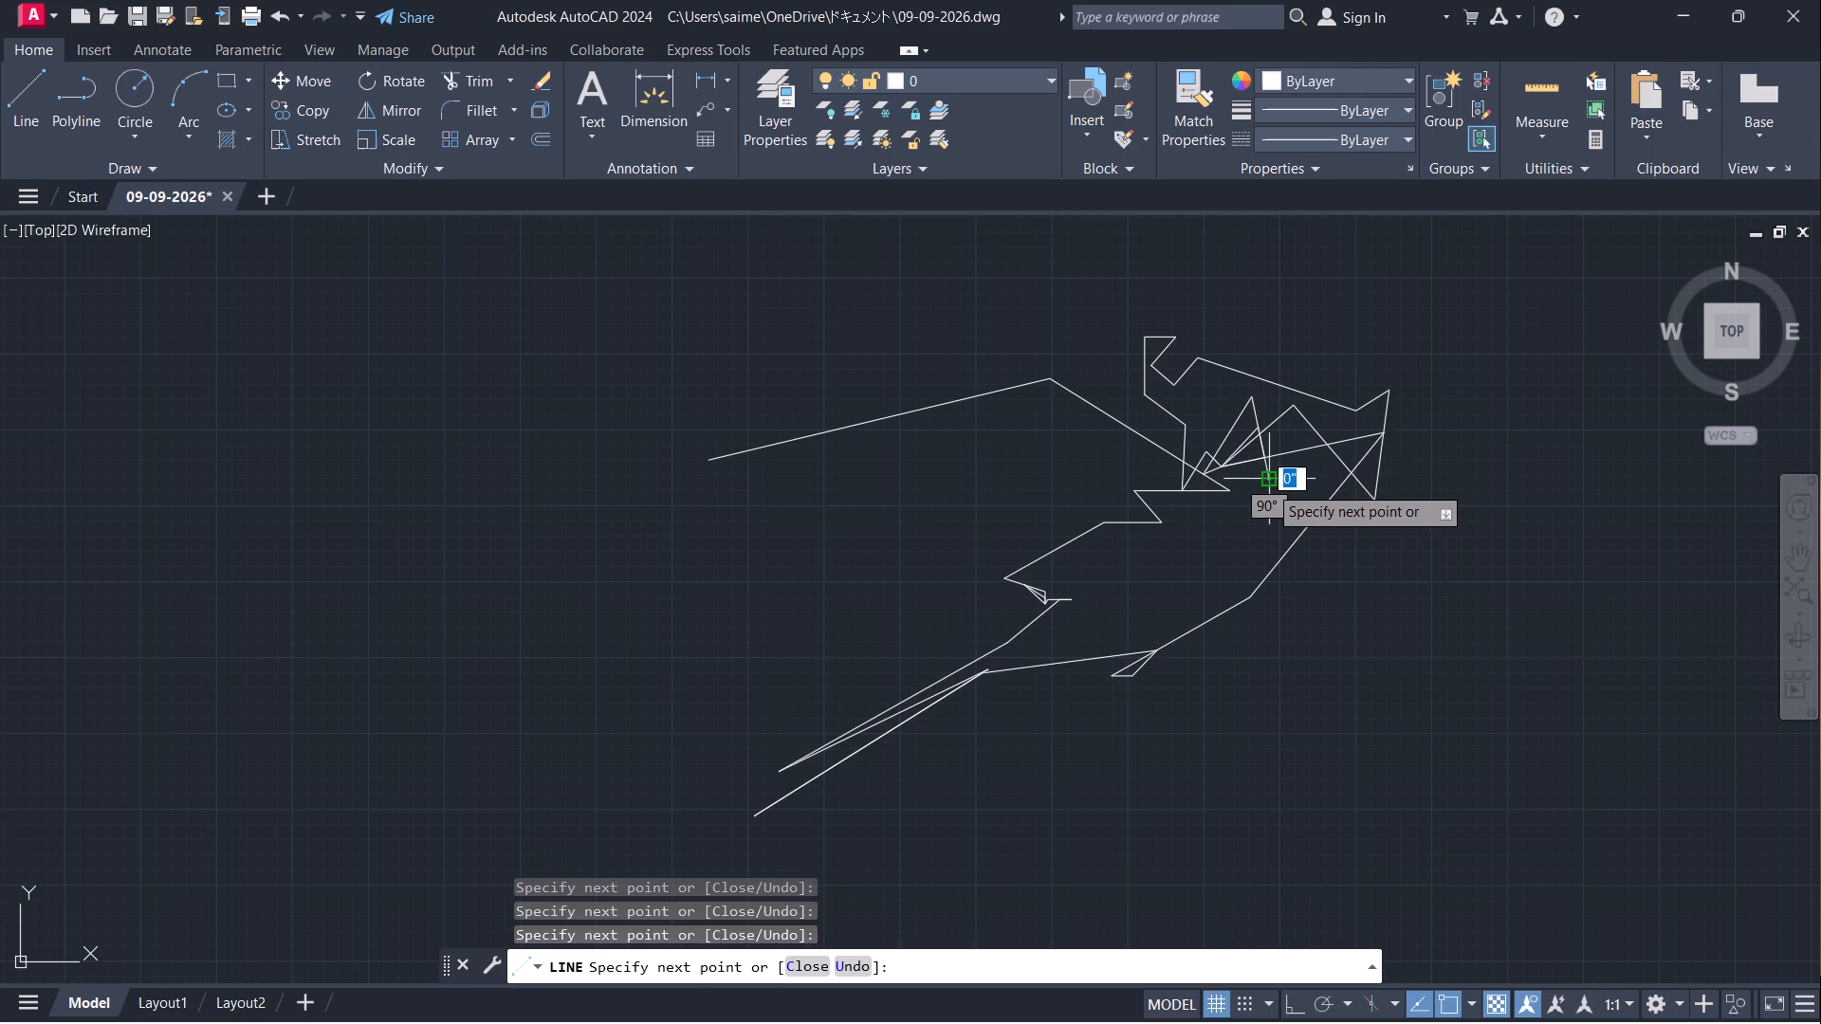
pyautogui.click(1268, 485)
pyautogui.click(1259, 412)
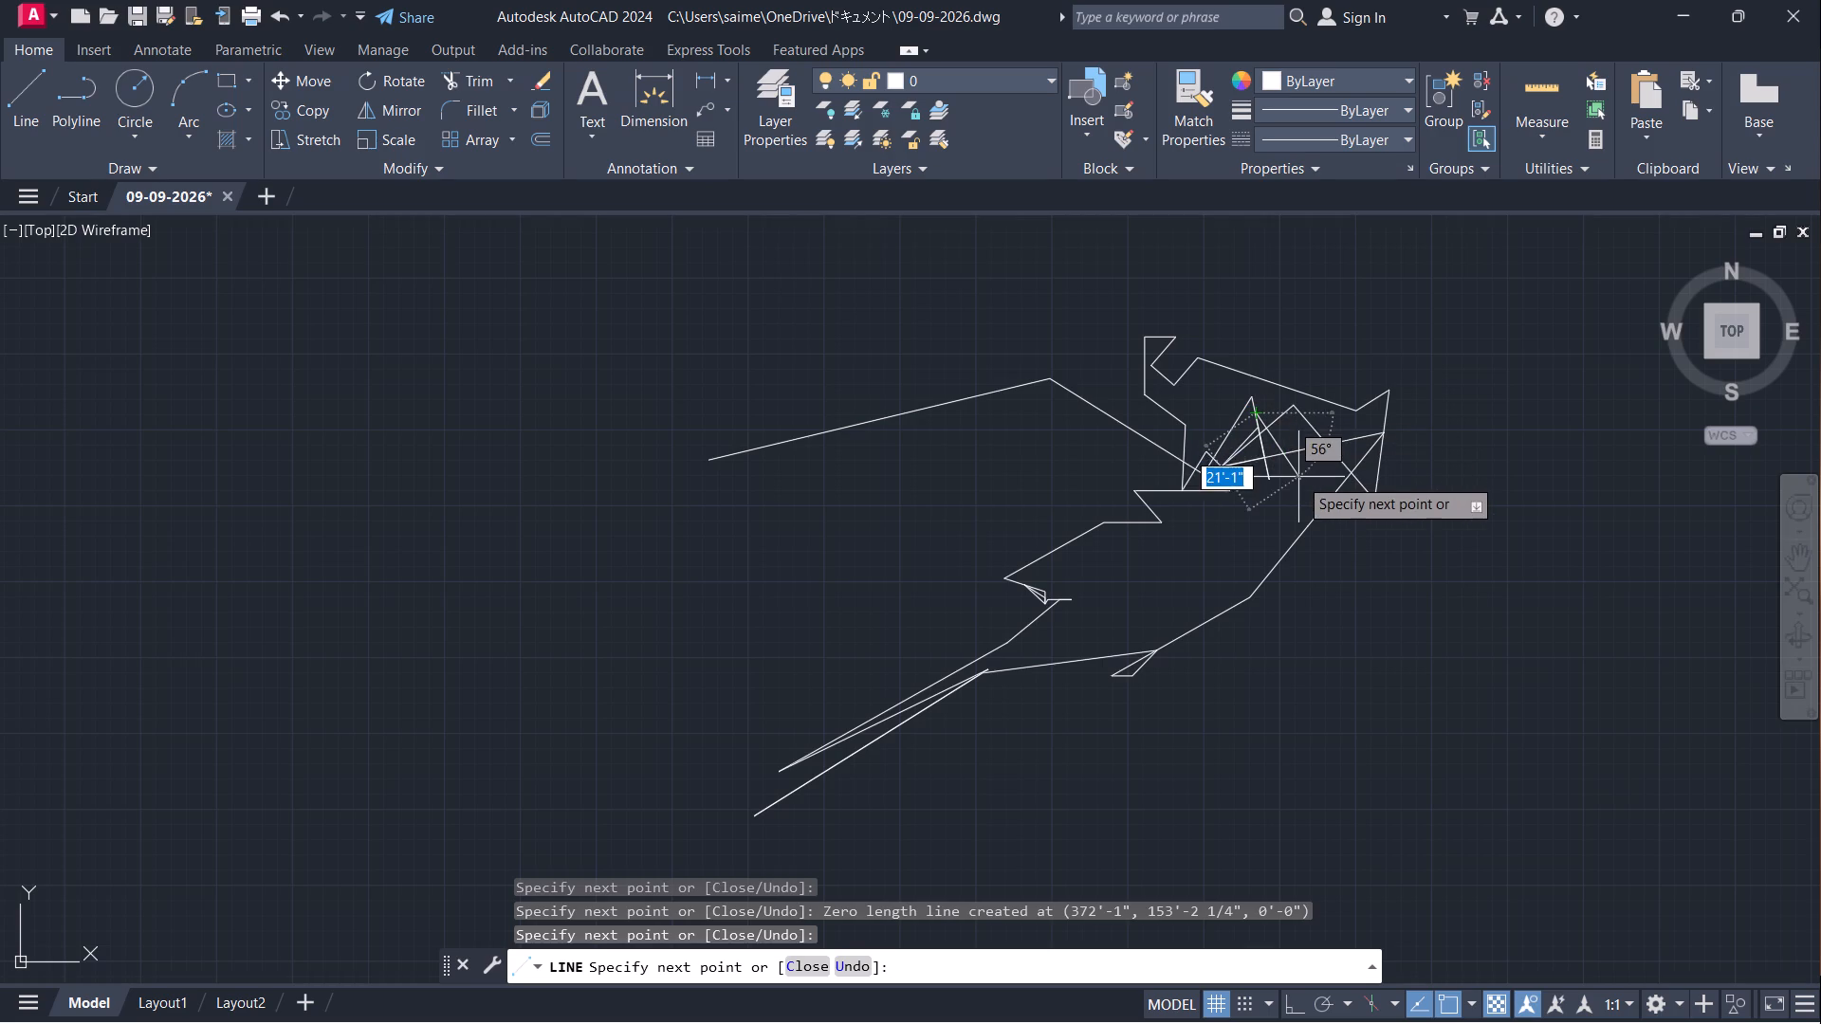
pyautogui.click(1299, 478)
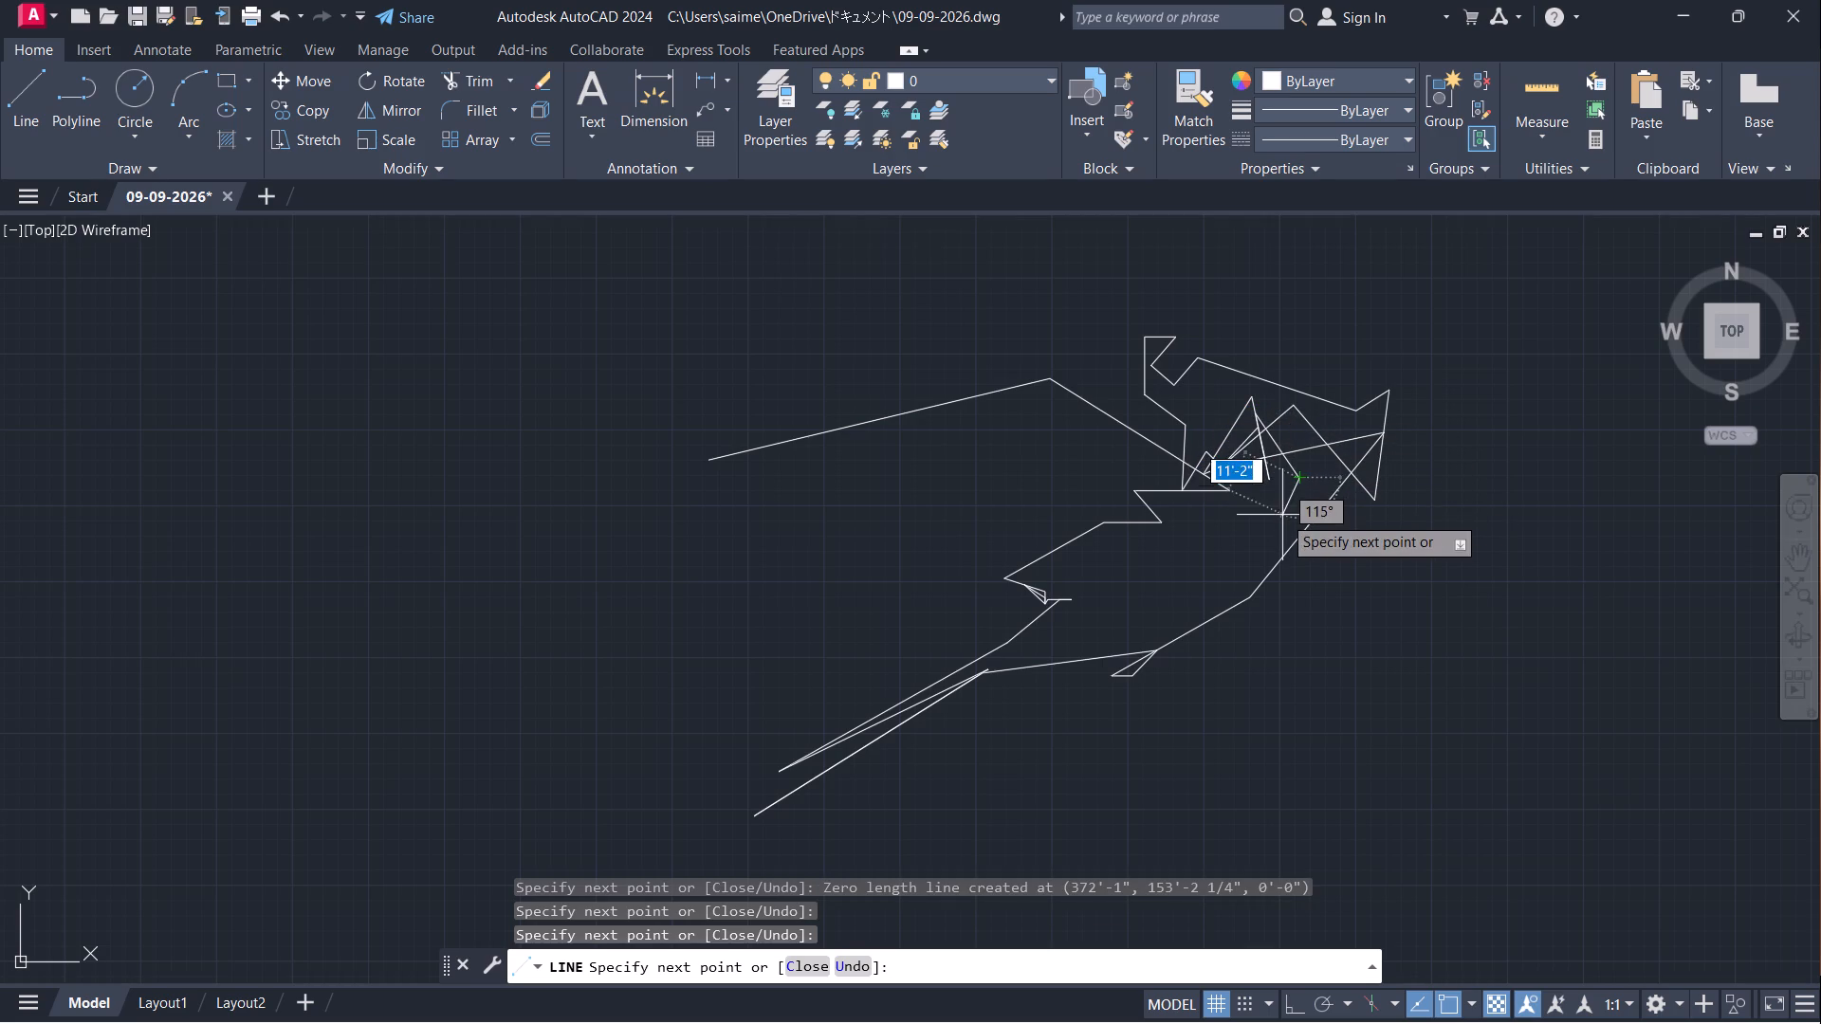
pyautogui.click(1297, 528)
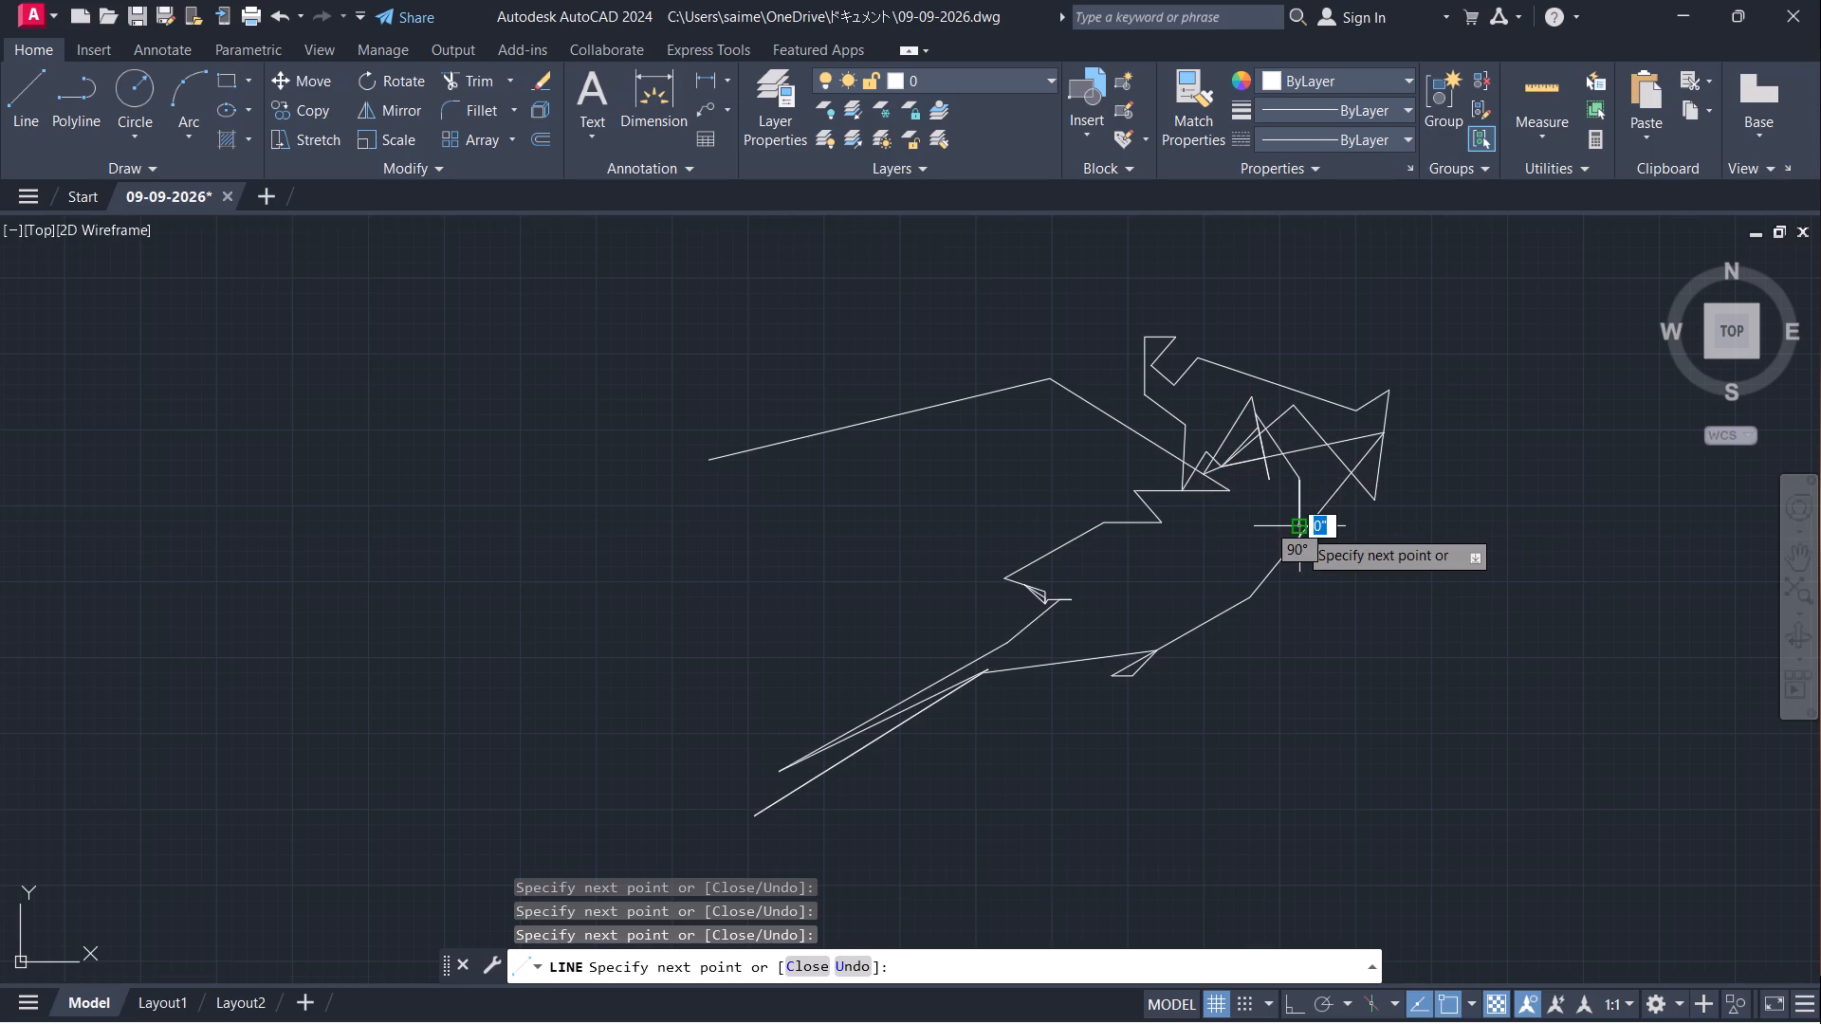
pyautogui.click(1318, 455)
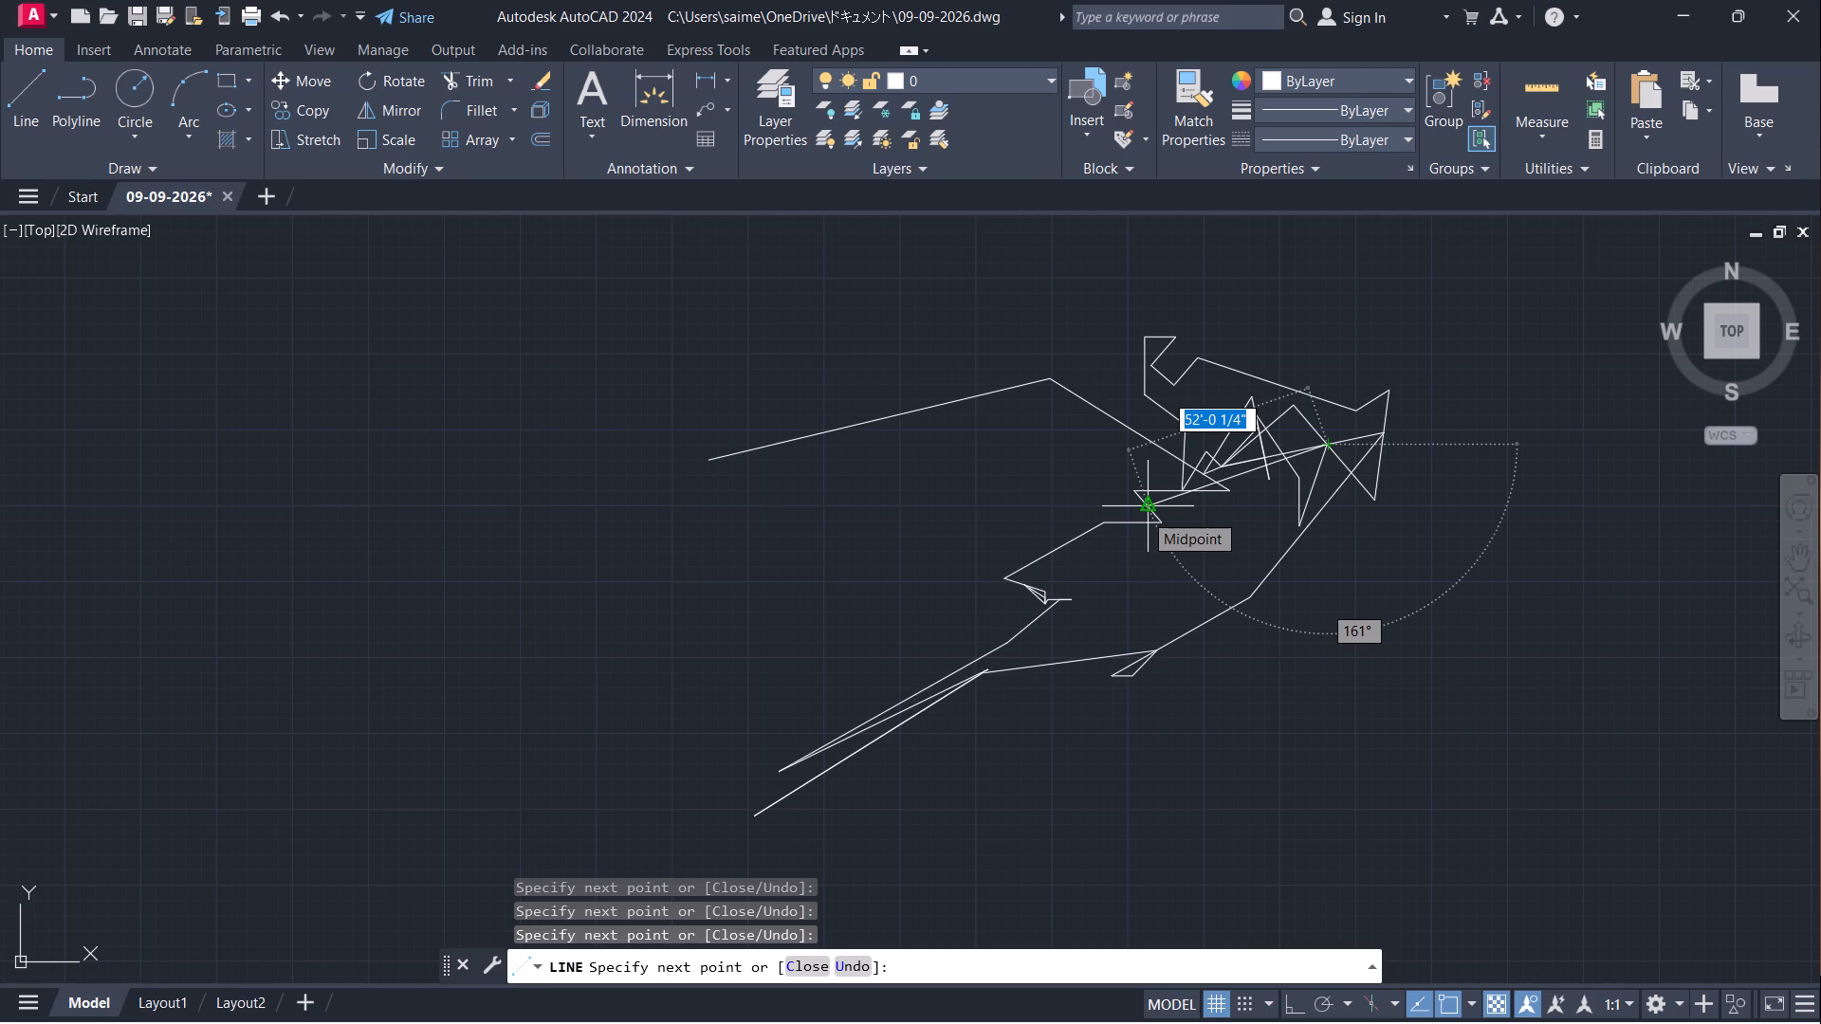
# Run a segment about 52'-0" long back to the short slanted segment's midpoint, then form an open loop left, up and back down-right.
pyautogui.click(1143, 512)
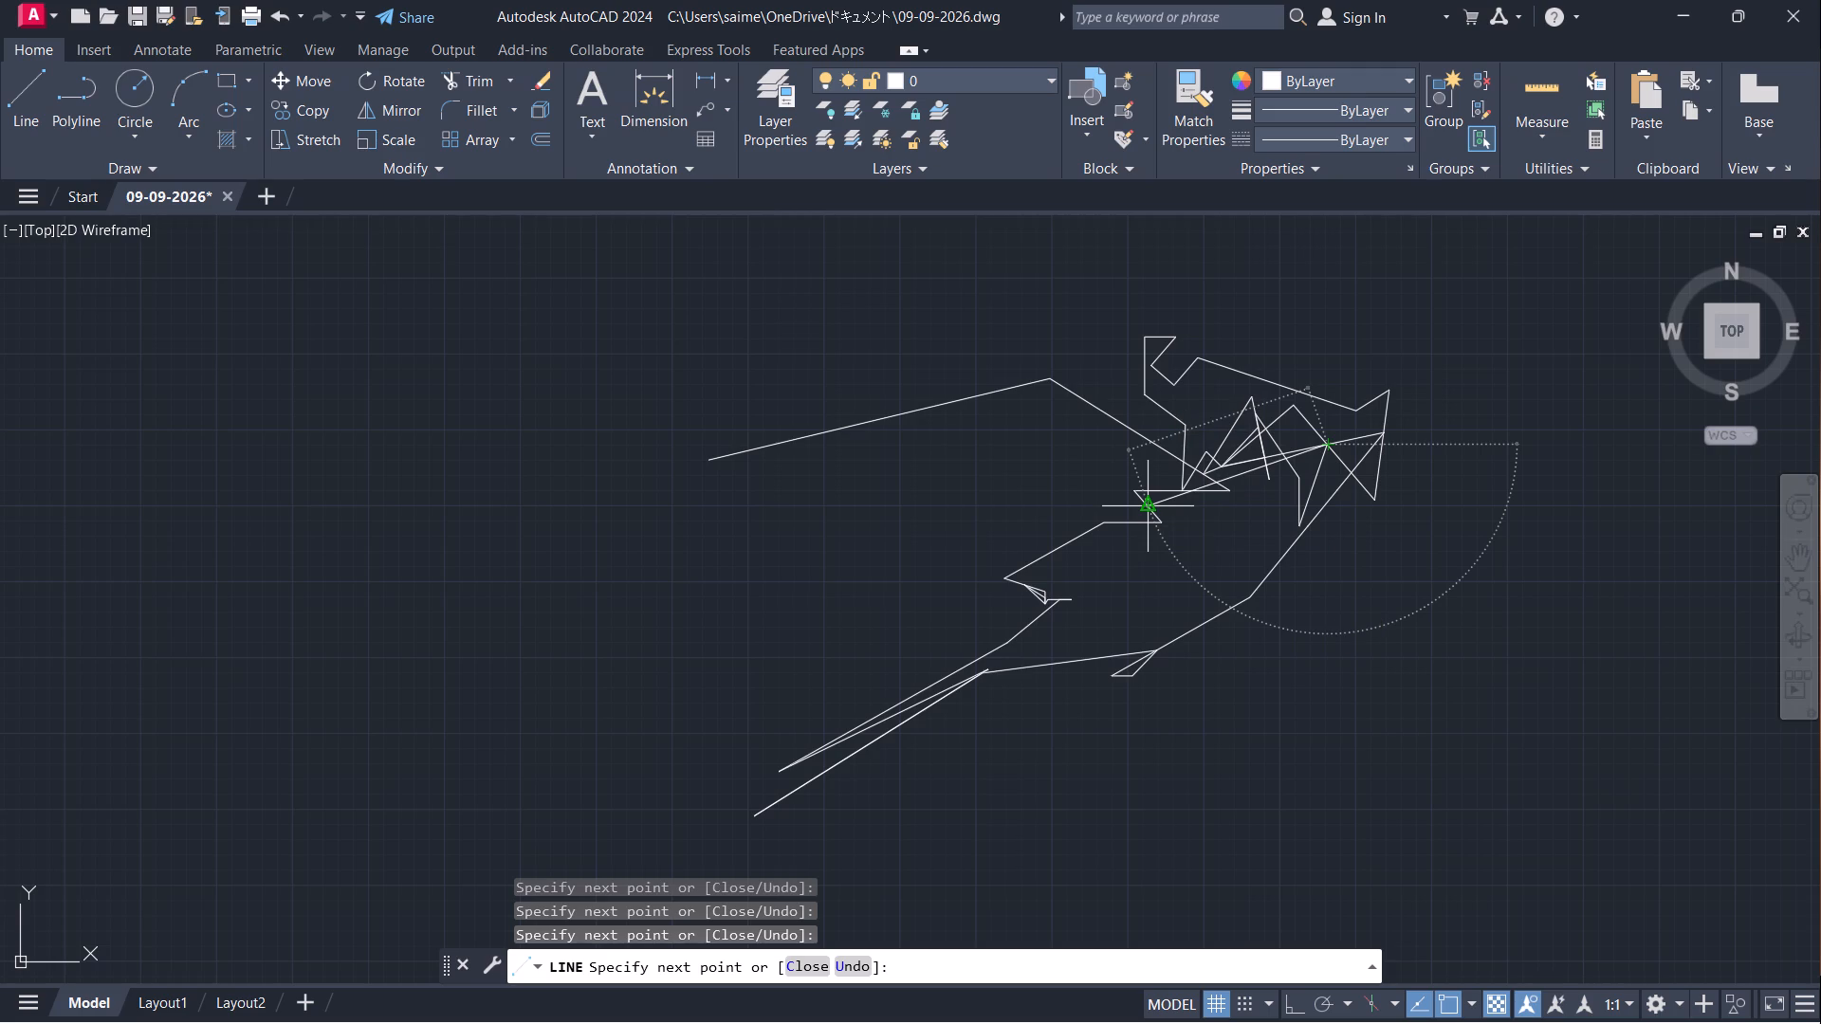
pyautogui.click(999, 493)
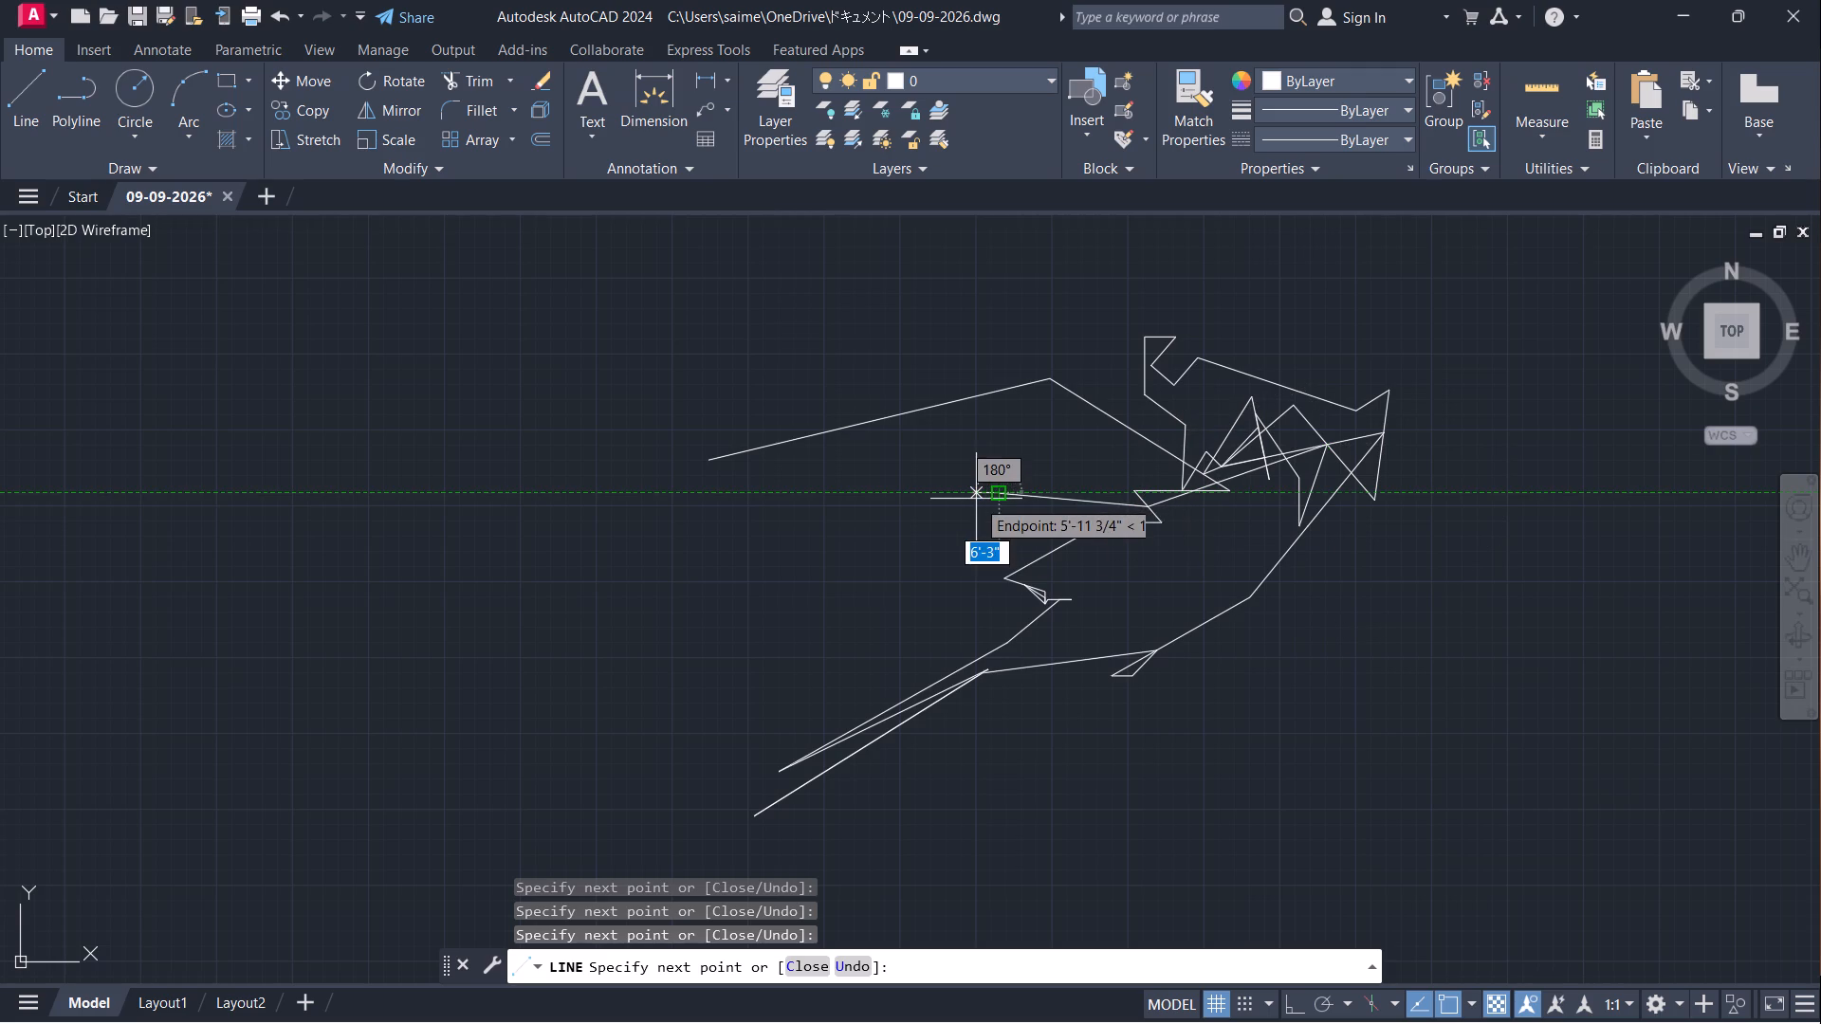
pyautogui.click(976, 499)
pyautogui.click(983, 466)
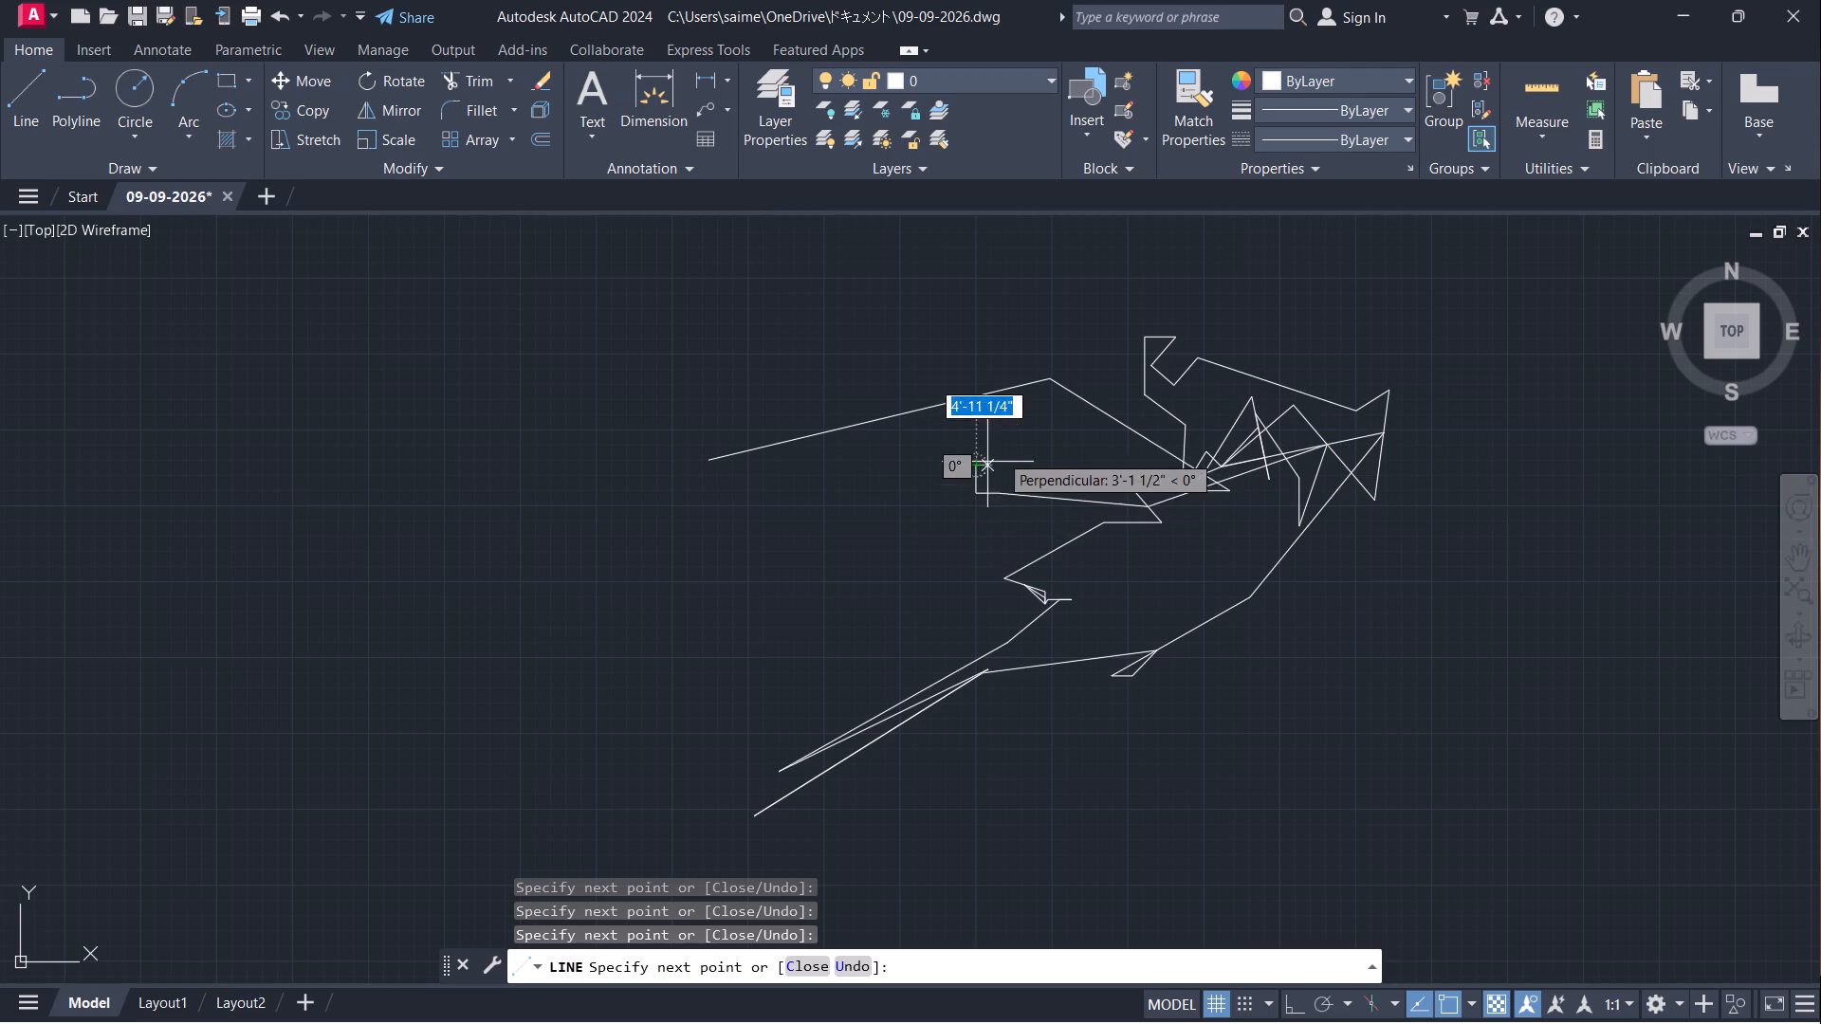
pyautogui.click(1058, 424)
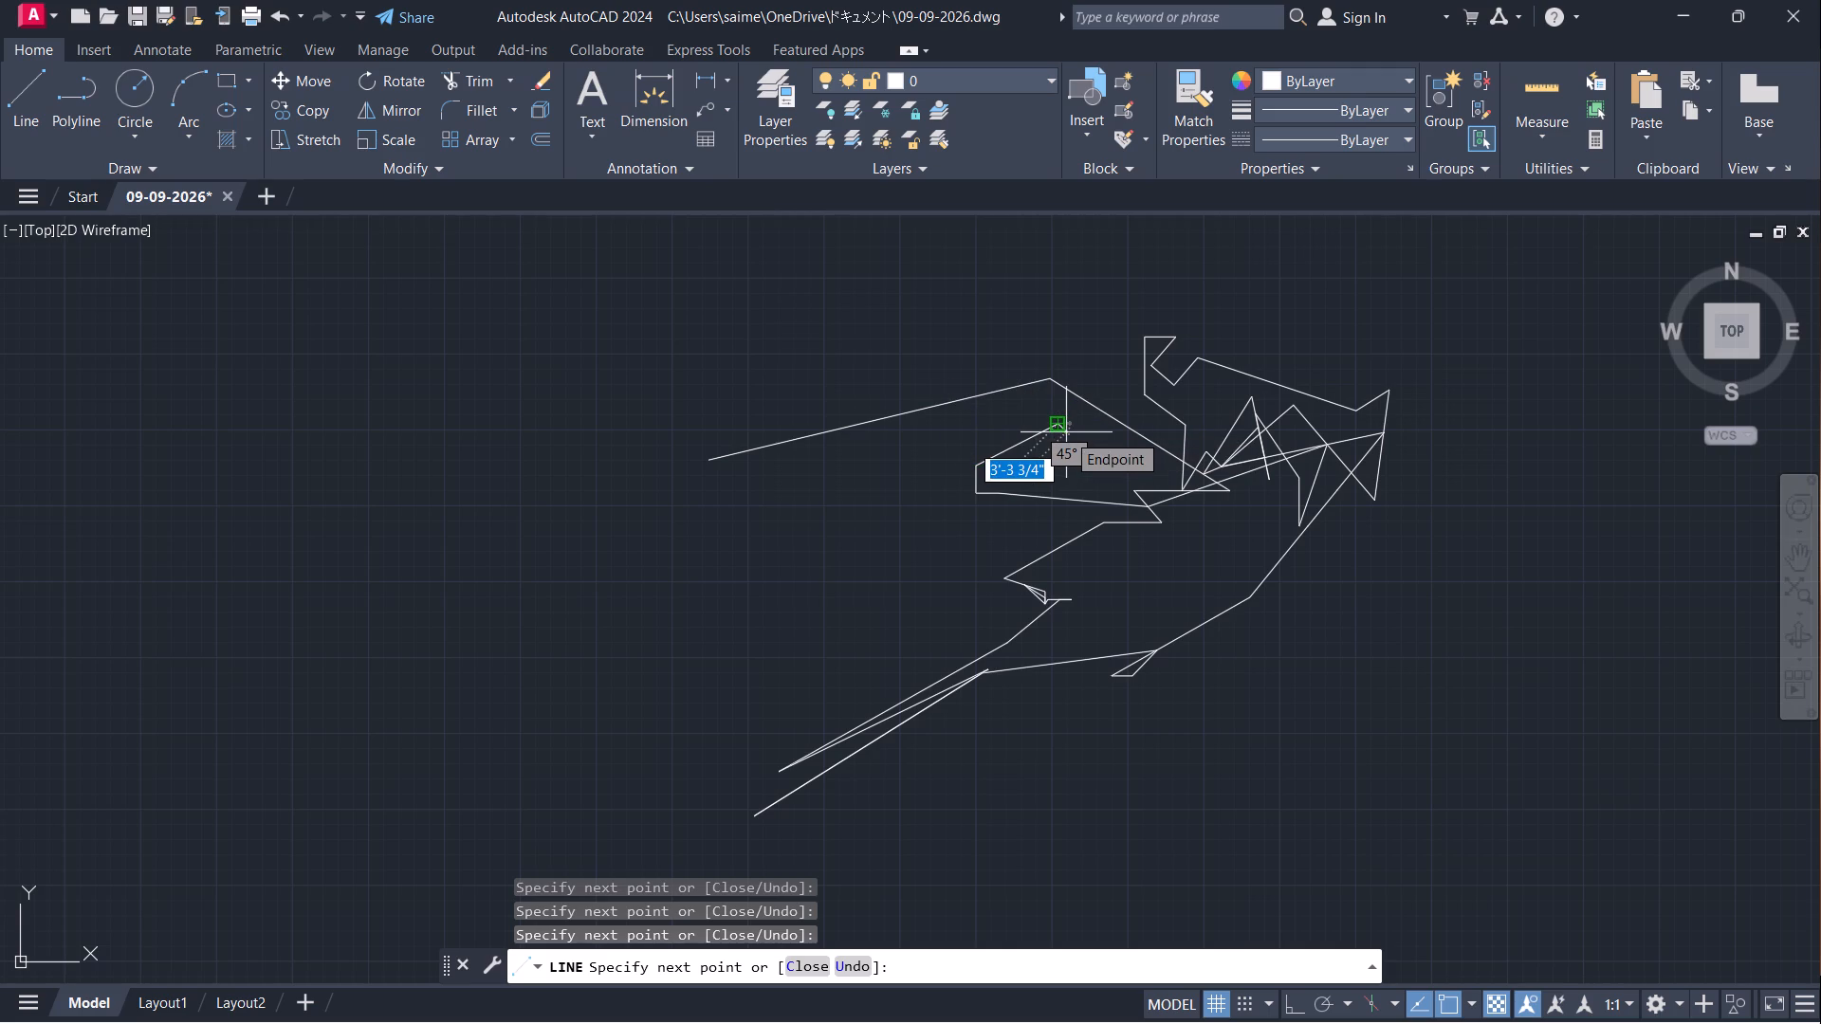
pyautogui.click(1066, 432)
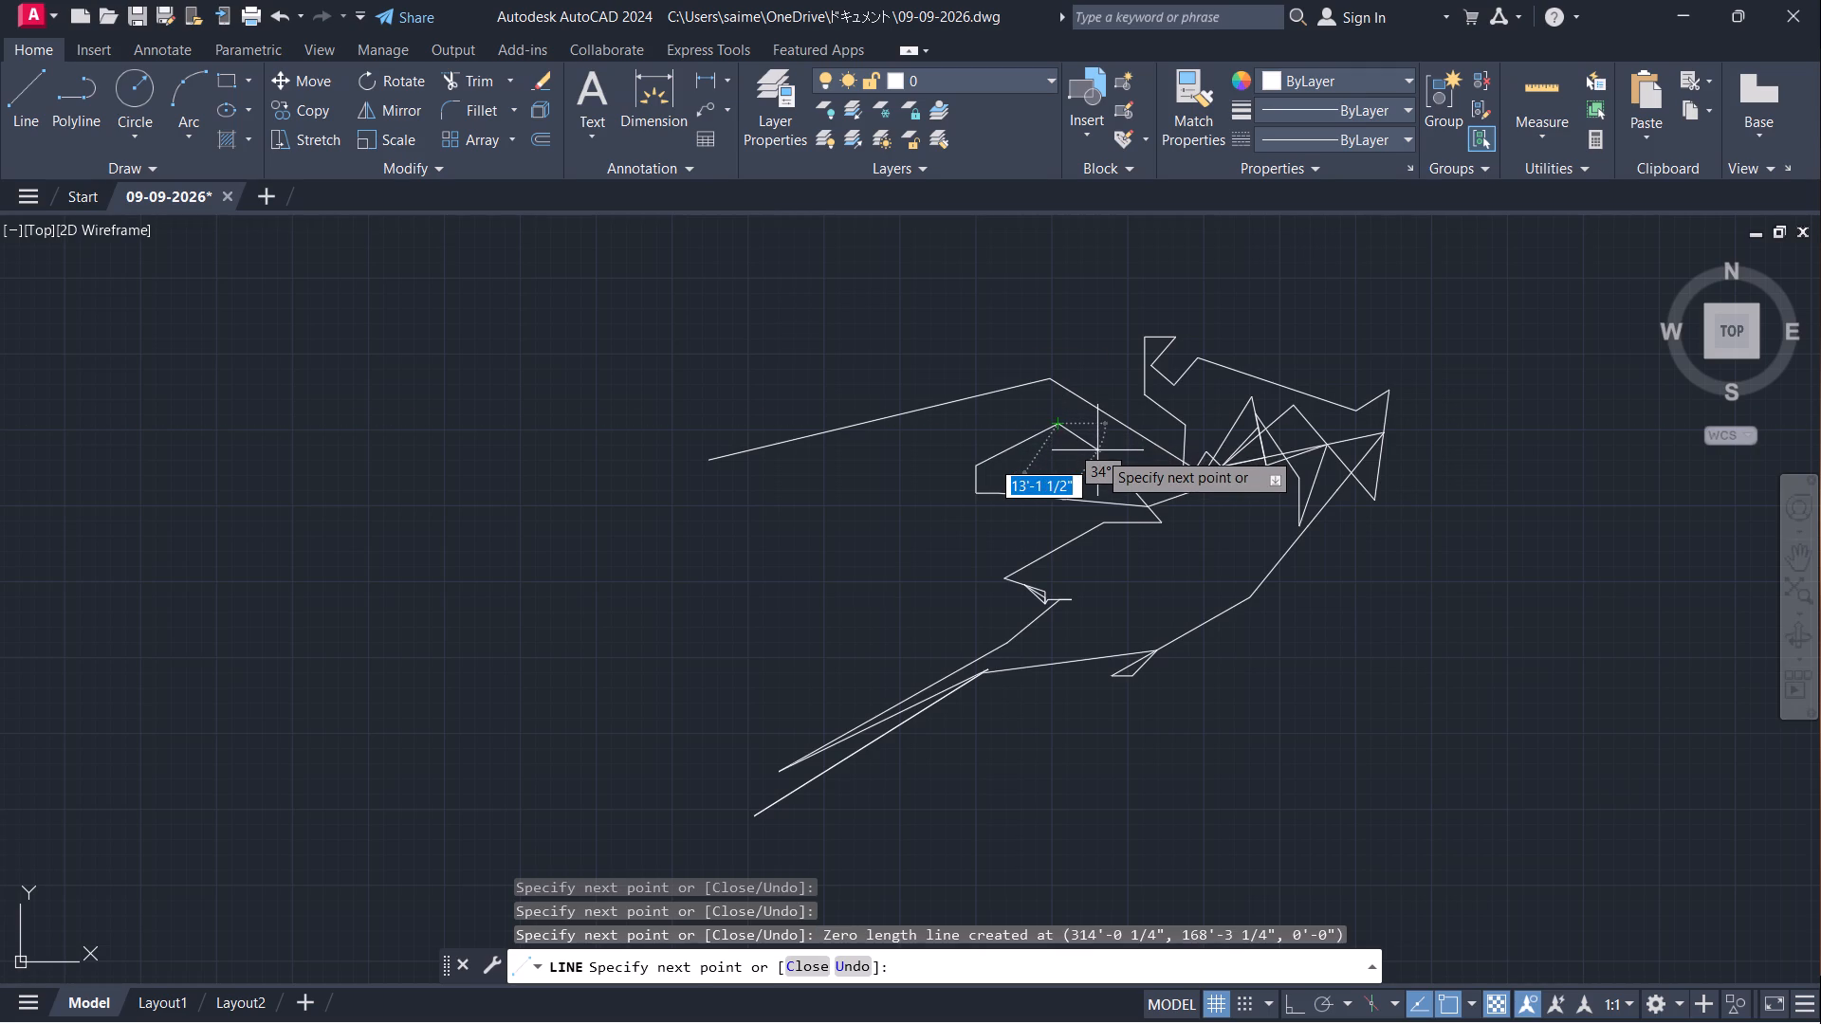
pyautogui.click(1097, 450)
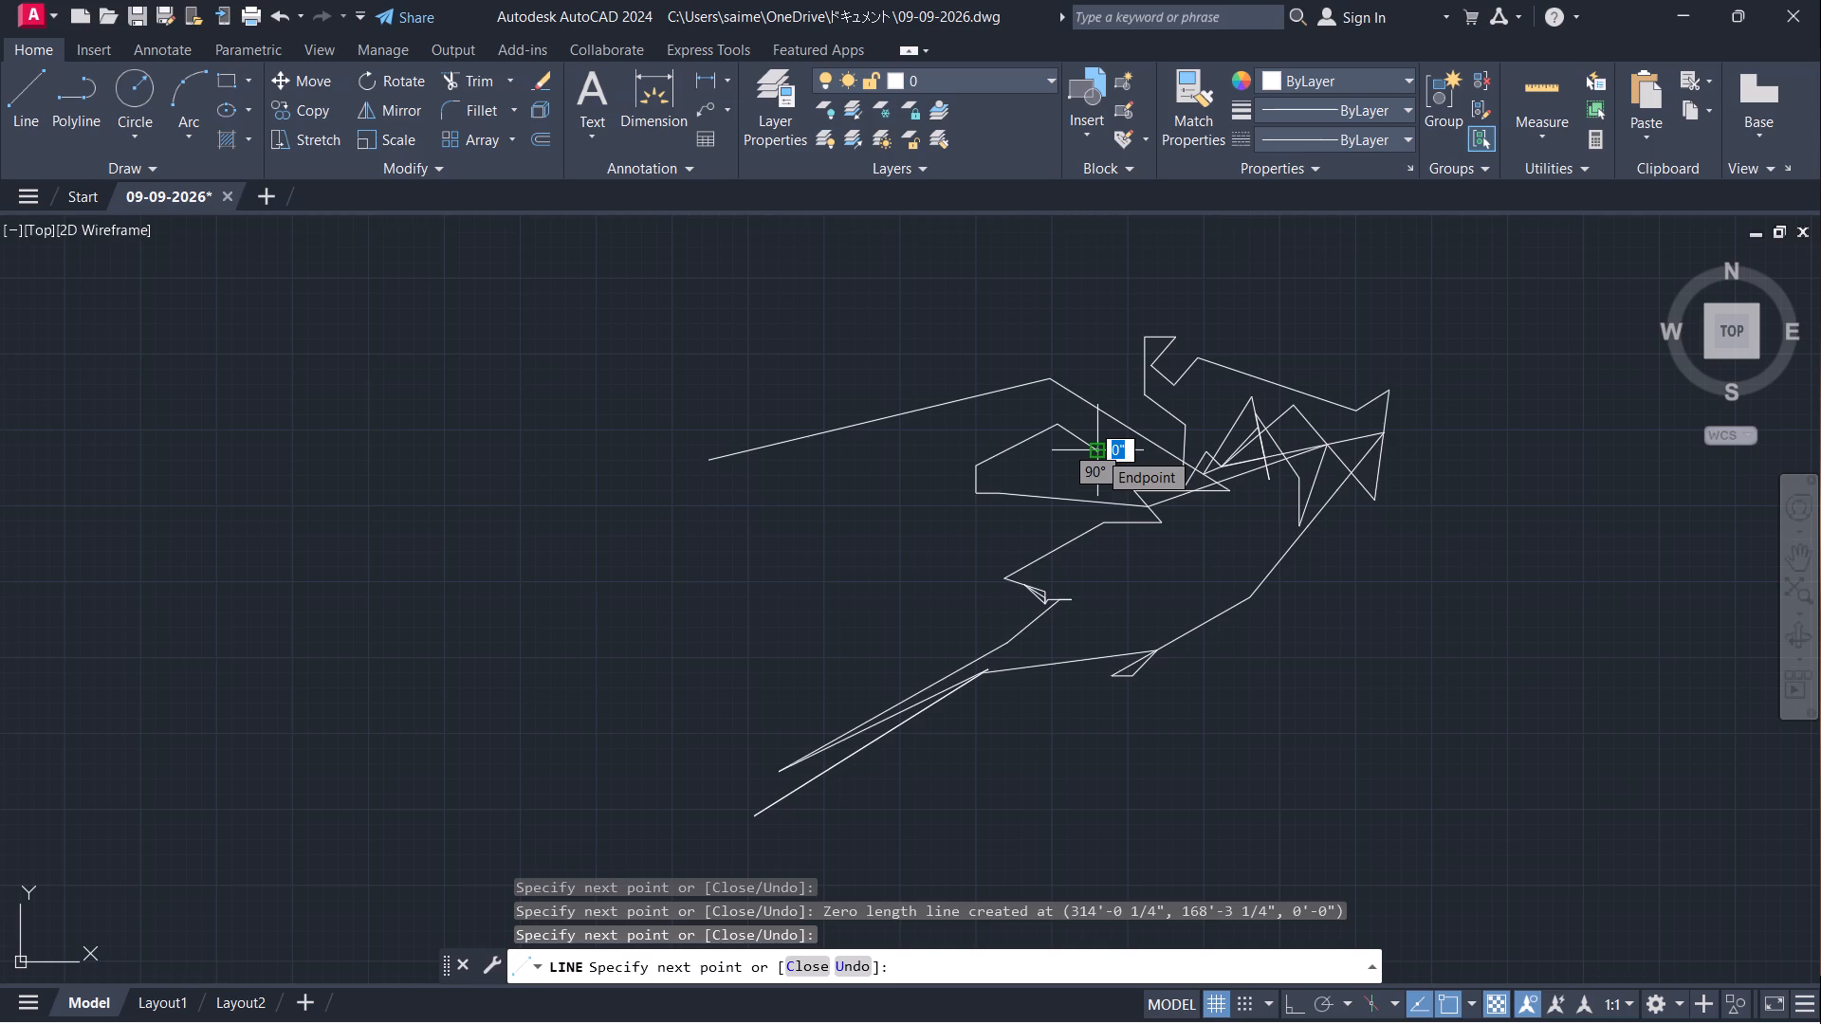
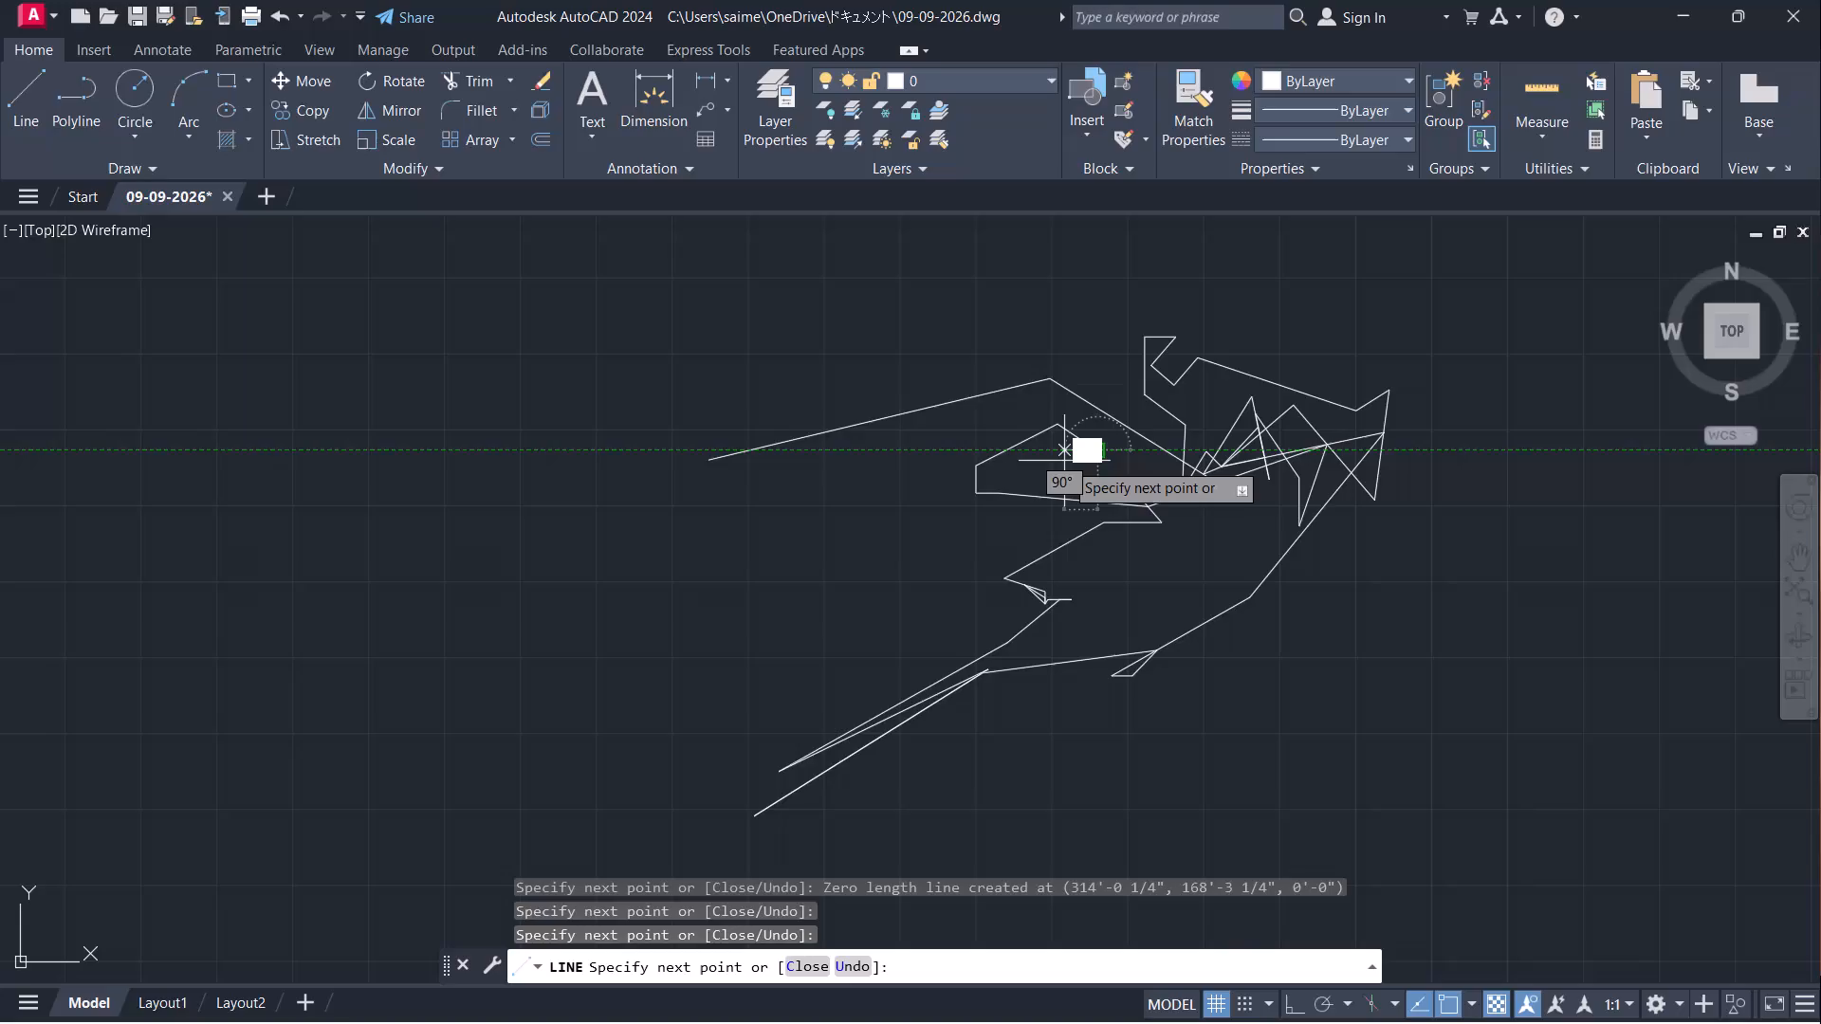
# Continue the line chain with a short downward segment, a long leftward segment to below the upper sloping line, and a short down-left segment.
pyautogui.click(1052, 481)
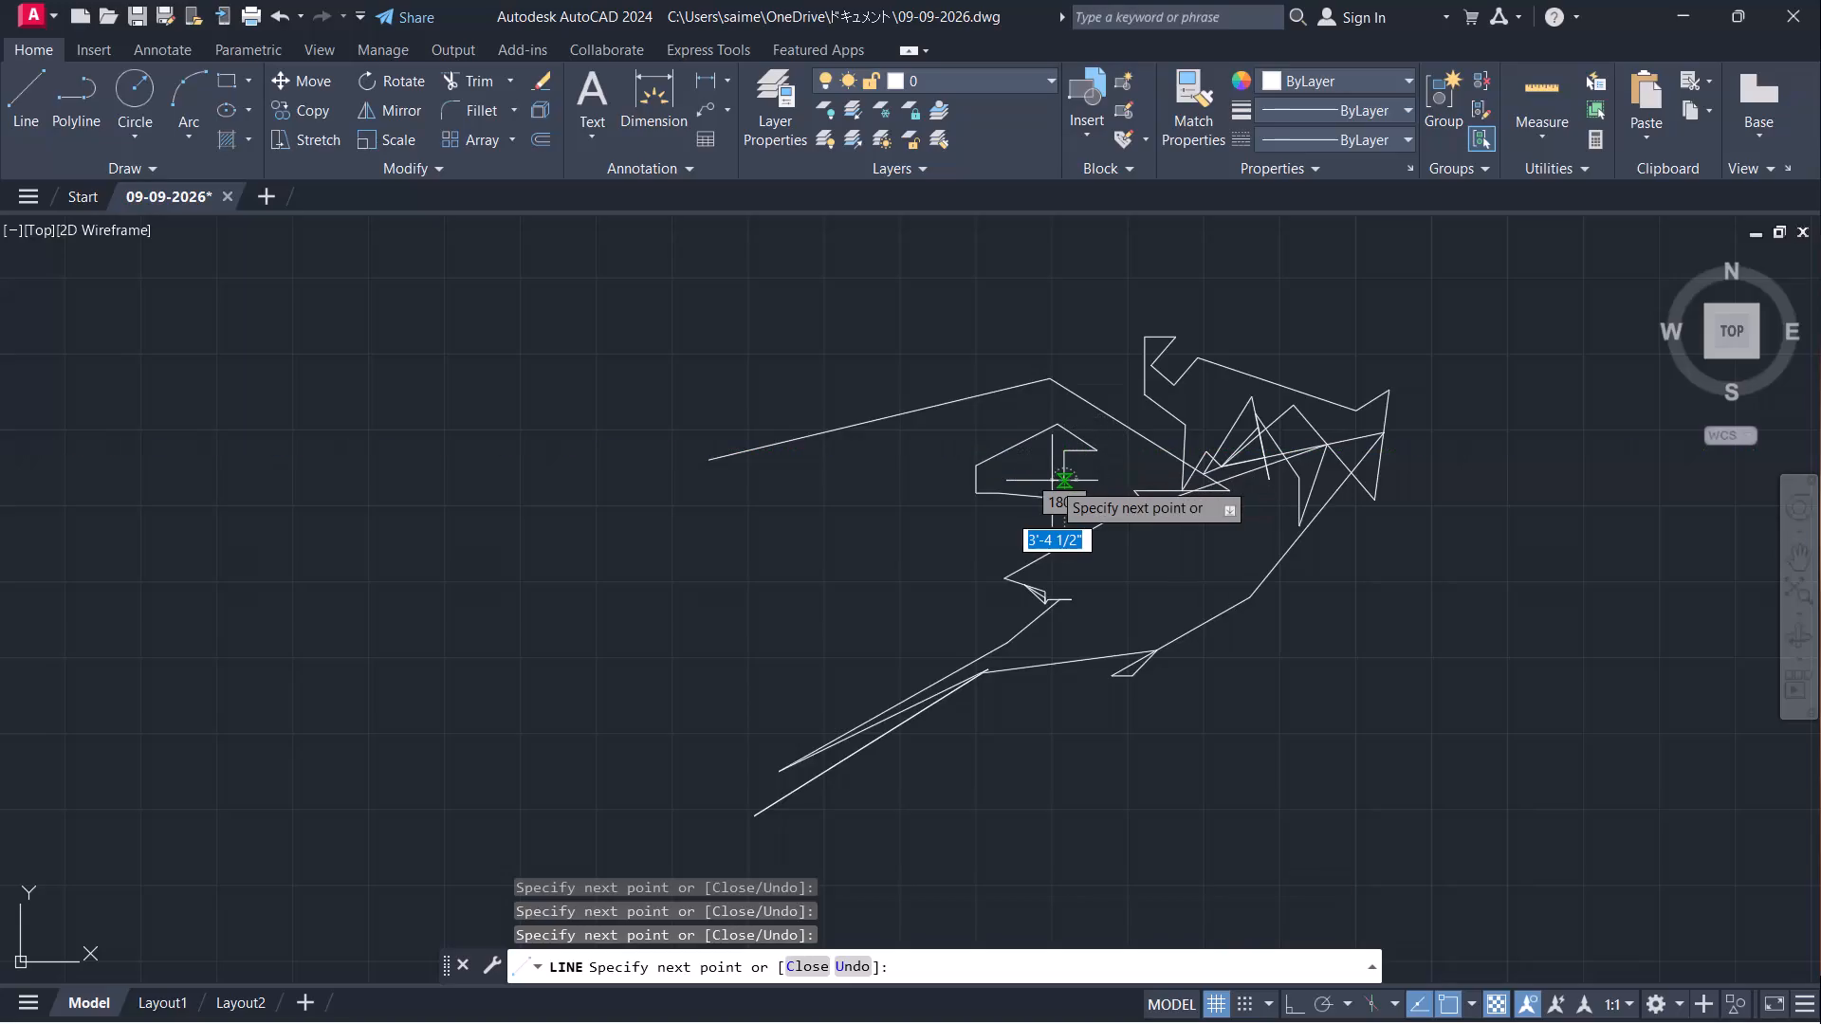
pyautogui.click(887, 444)
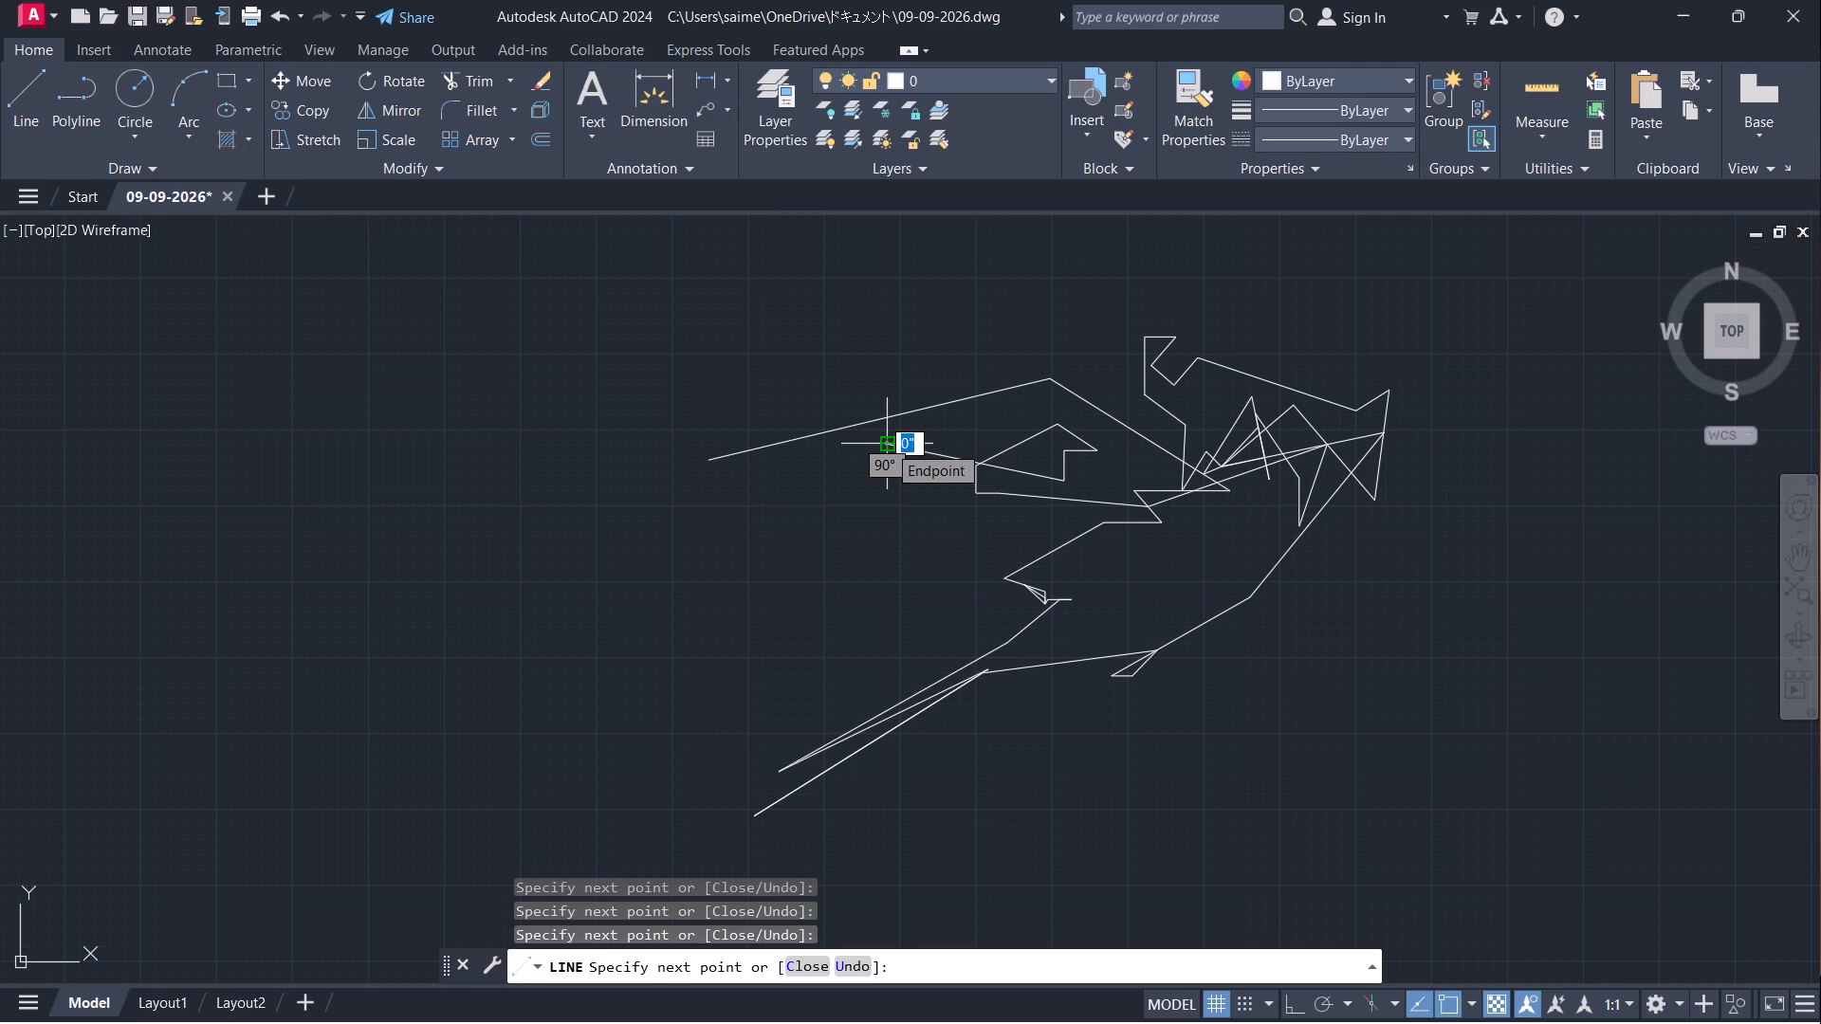
pyautogui.click(887, 444)
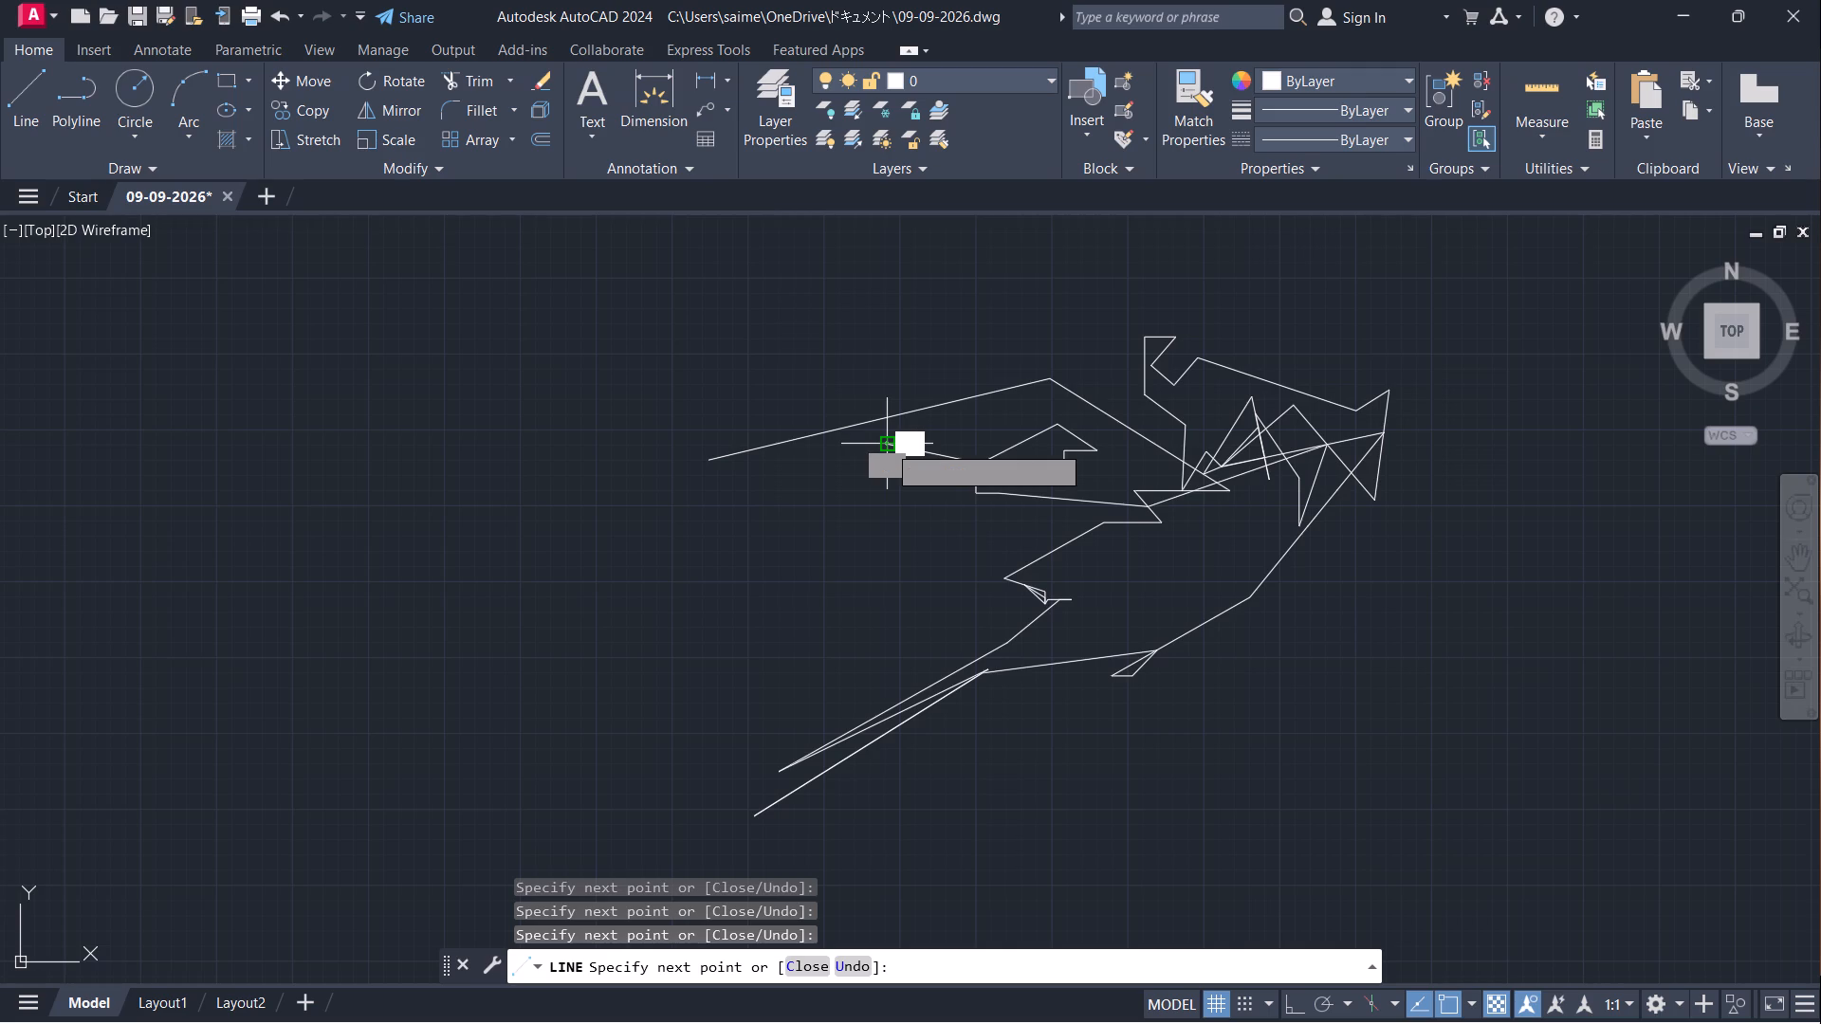
pyautogui.click(853, 458)
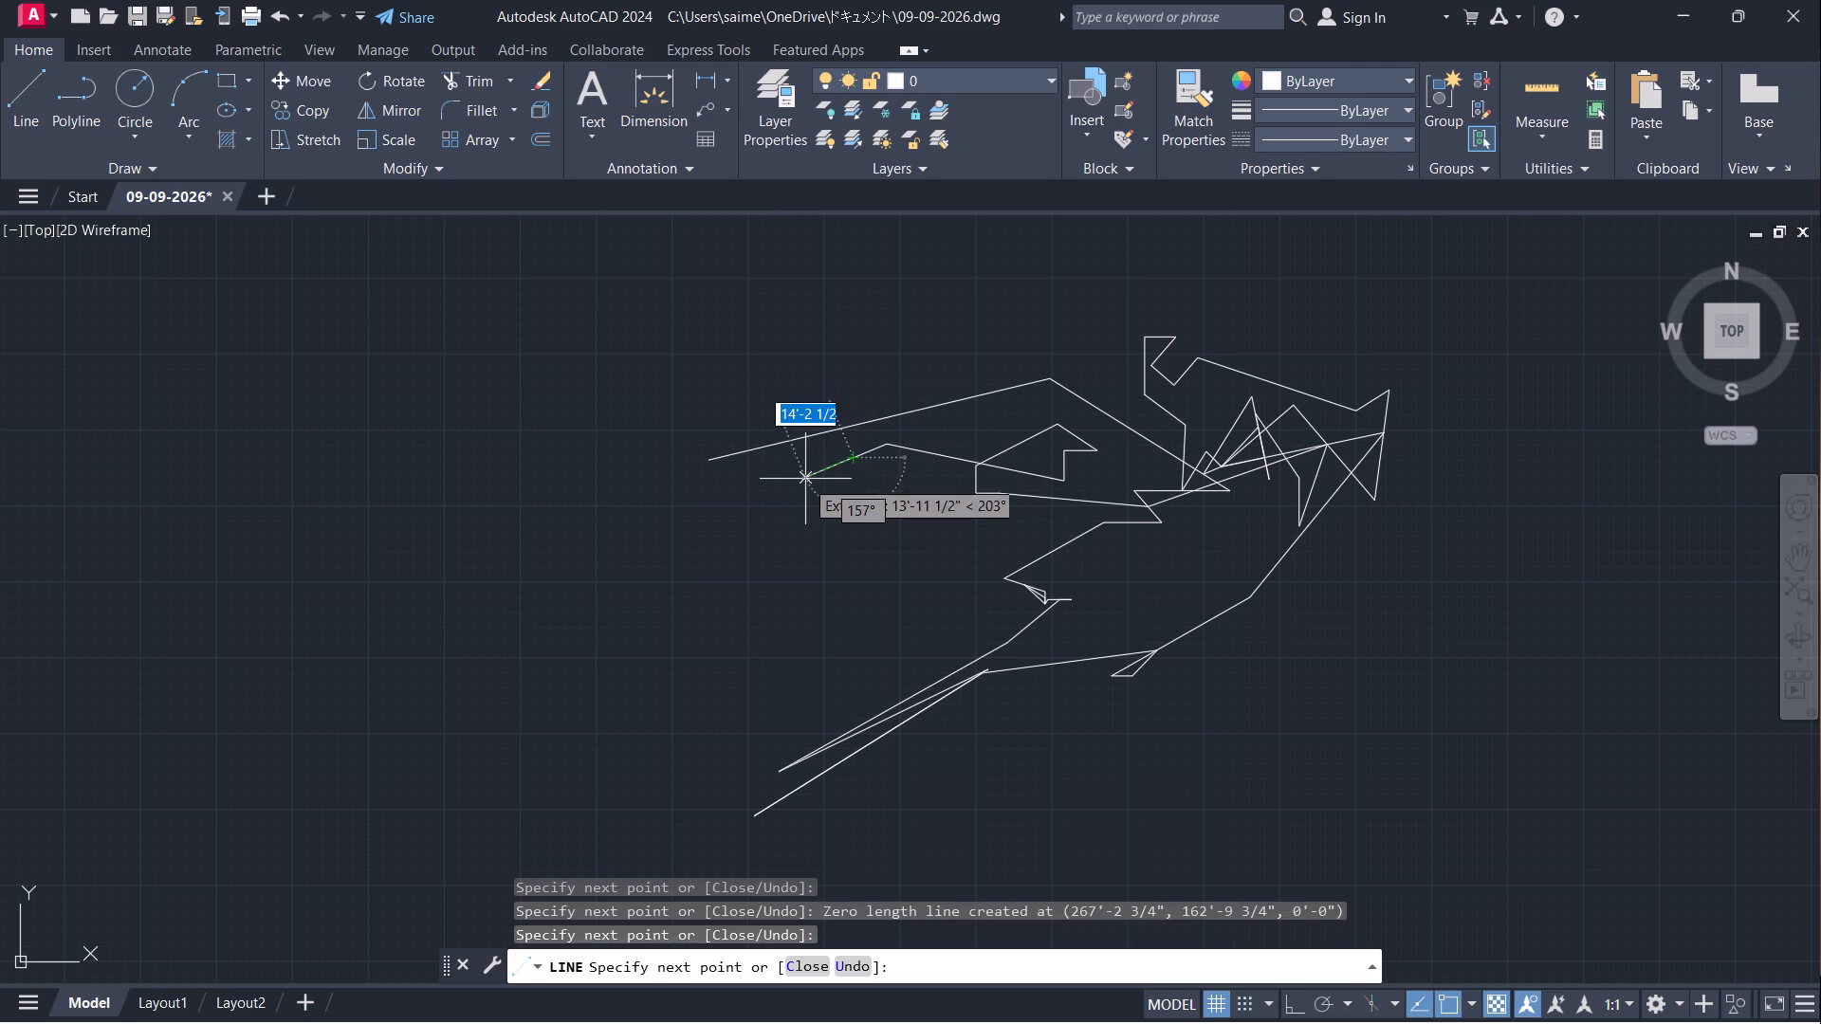
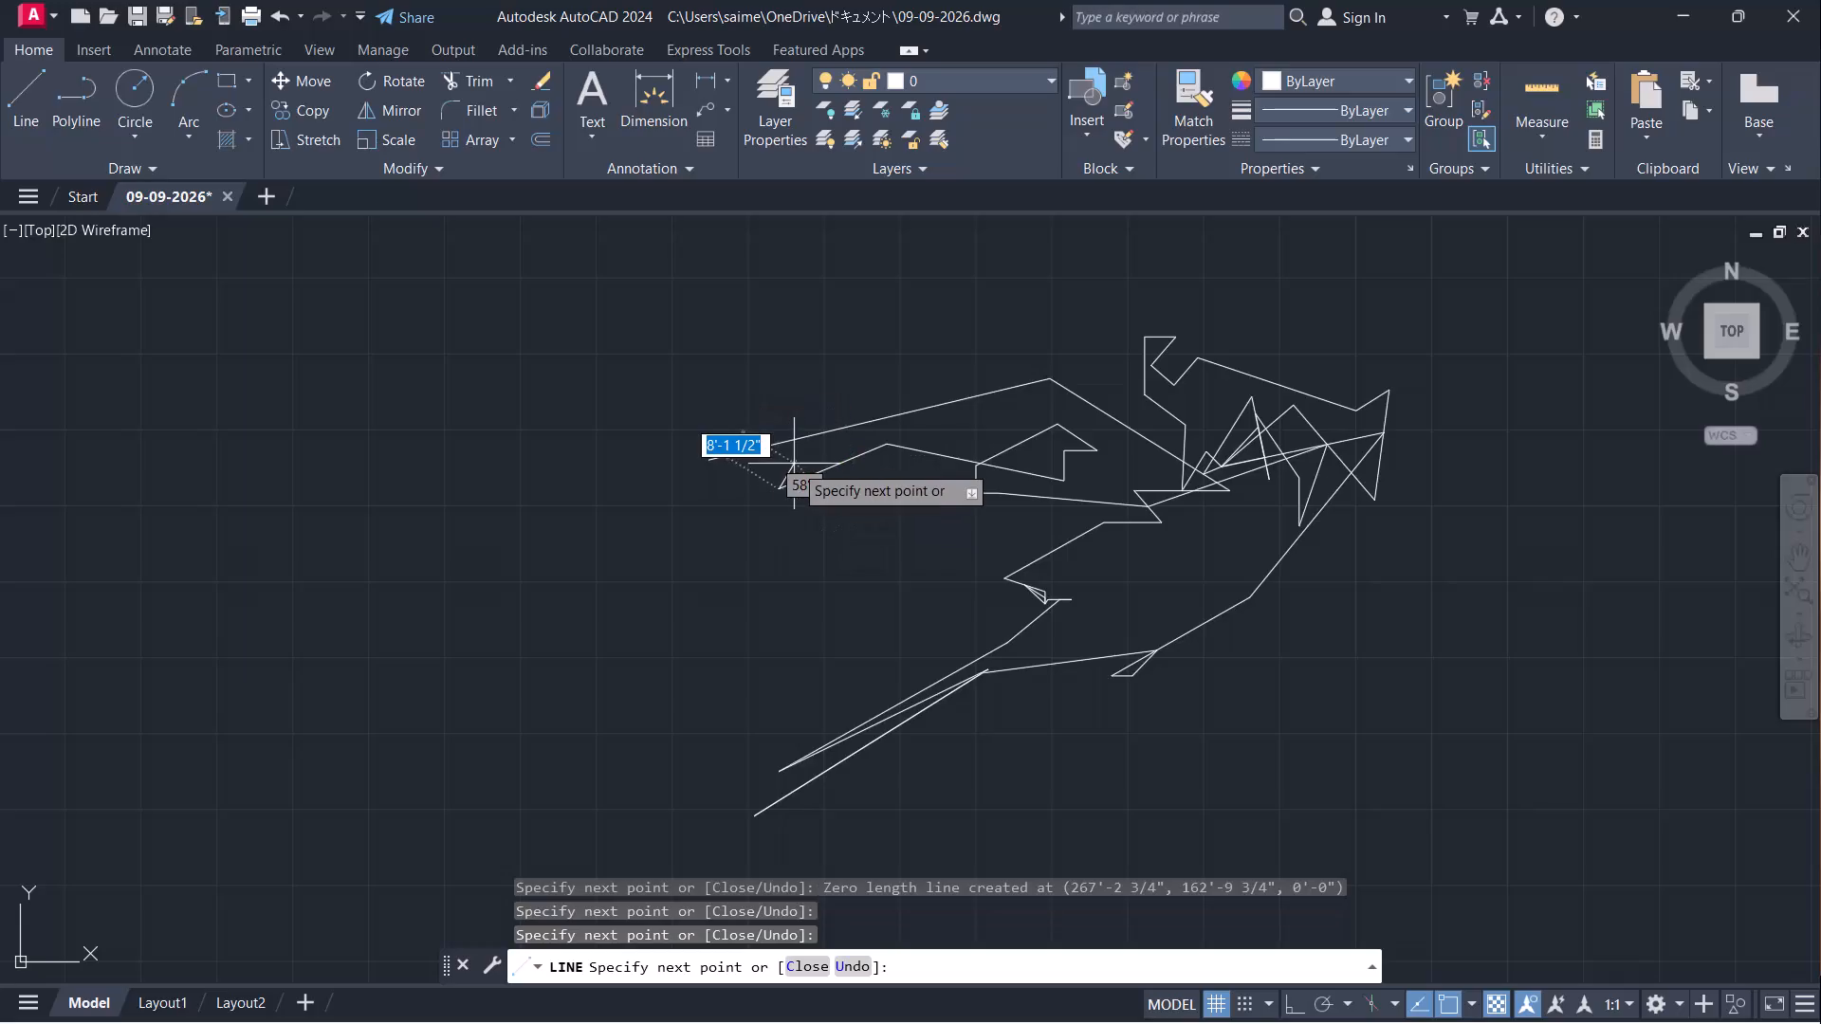
# Continue the line chain with an up-right segment about 8'-1 1/2" long, two leftward segments, and a short return up to the upper sloping line.
pyautogui.click(794, 464)
pyautogui.click(765, 475)
pyautogui.click(713, 477)
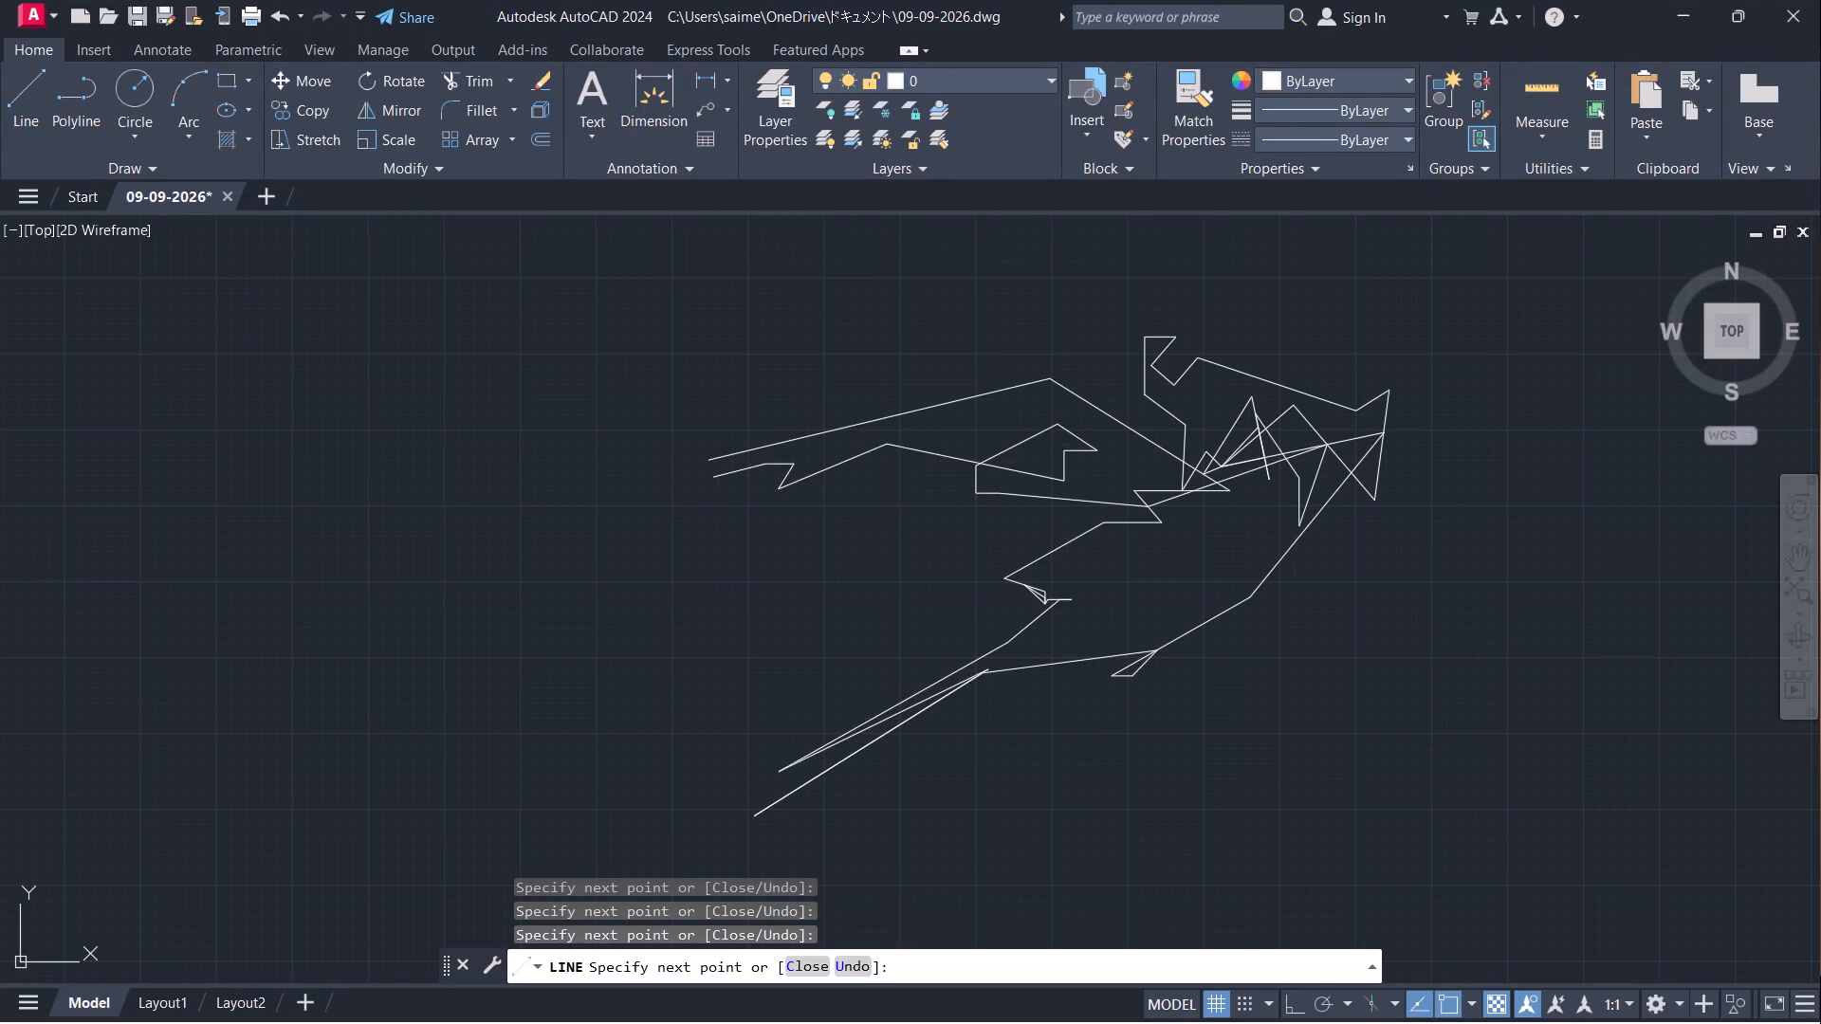
pyautogui.click(729, 457)
pyautogui.click(739, 450)
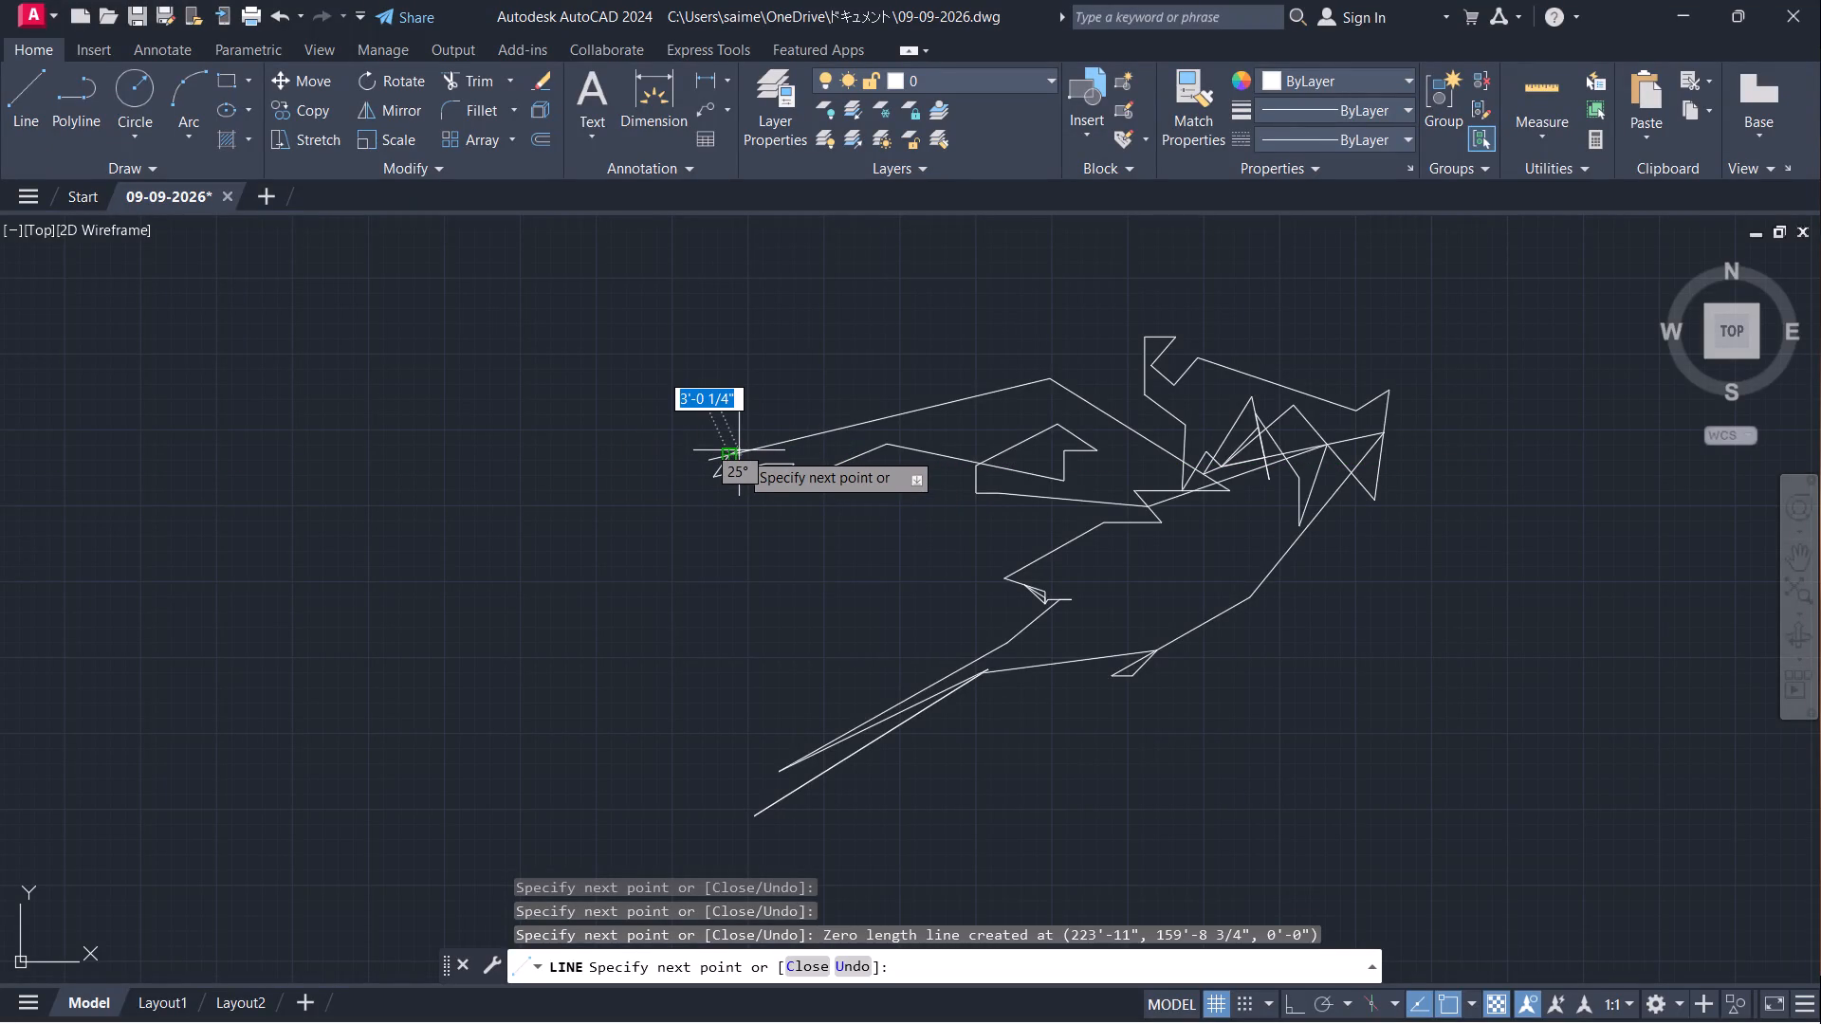
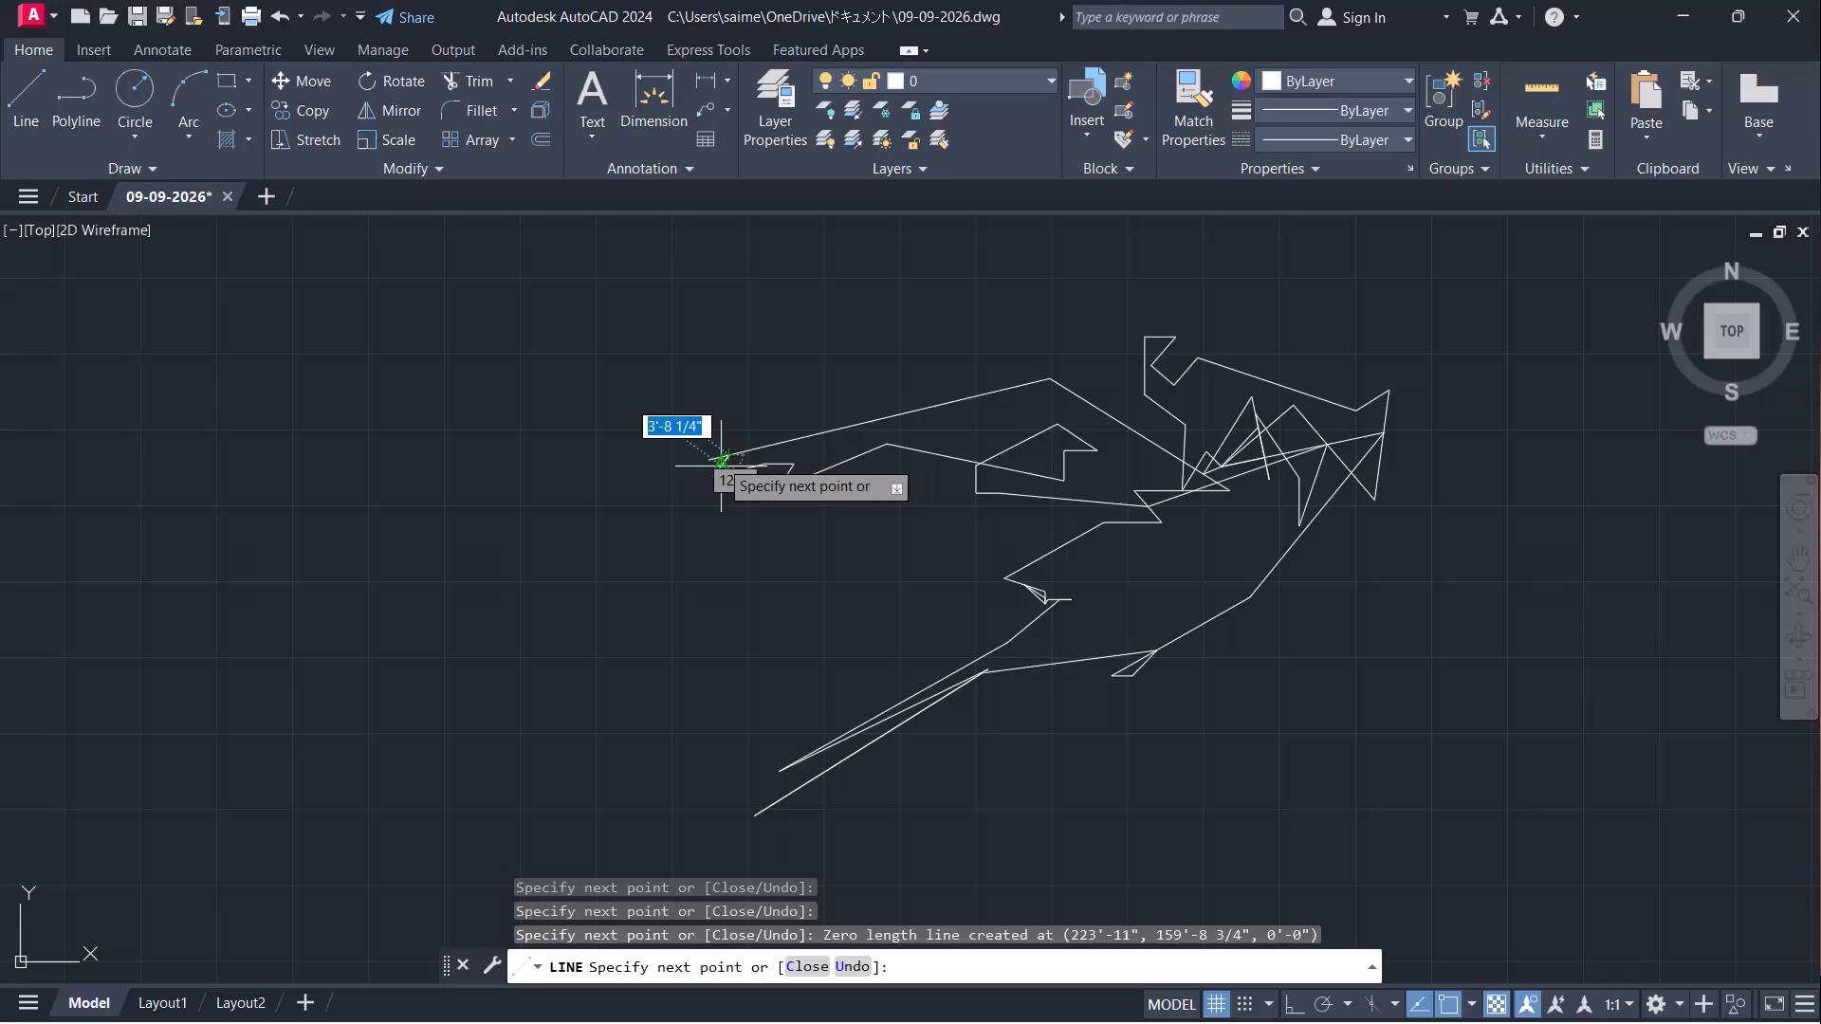
# Continue the line chain with a small zigzag and peak around the left end of the upper sloping line.
pyautogui.click(685, 434)
pyautogui.click(694, 455)
pyautogui.click(717, 441)
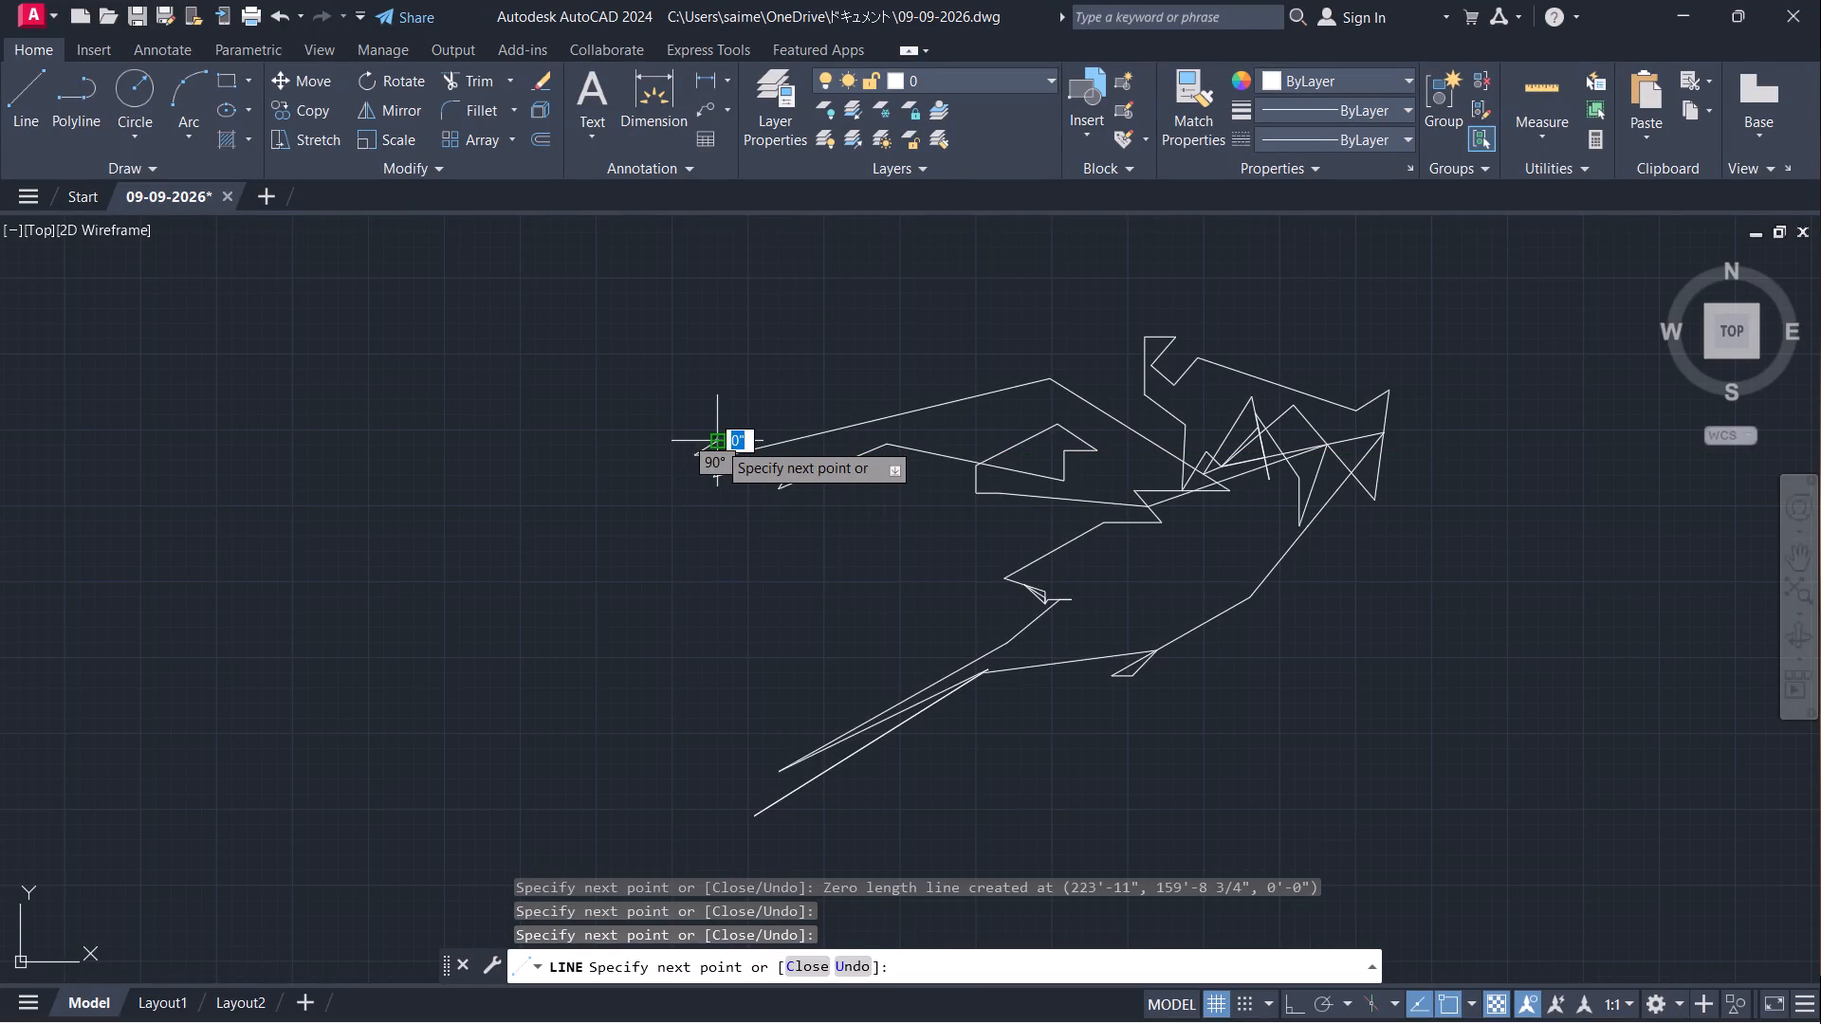
pyautogui.click(710, 462)
pyautogui.click(713, 439)
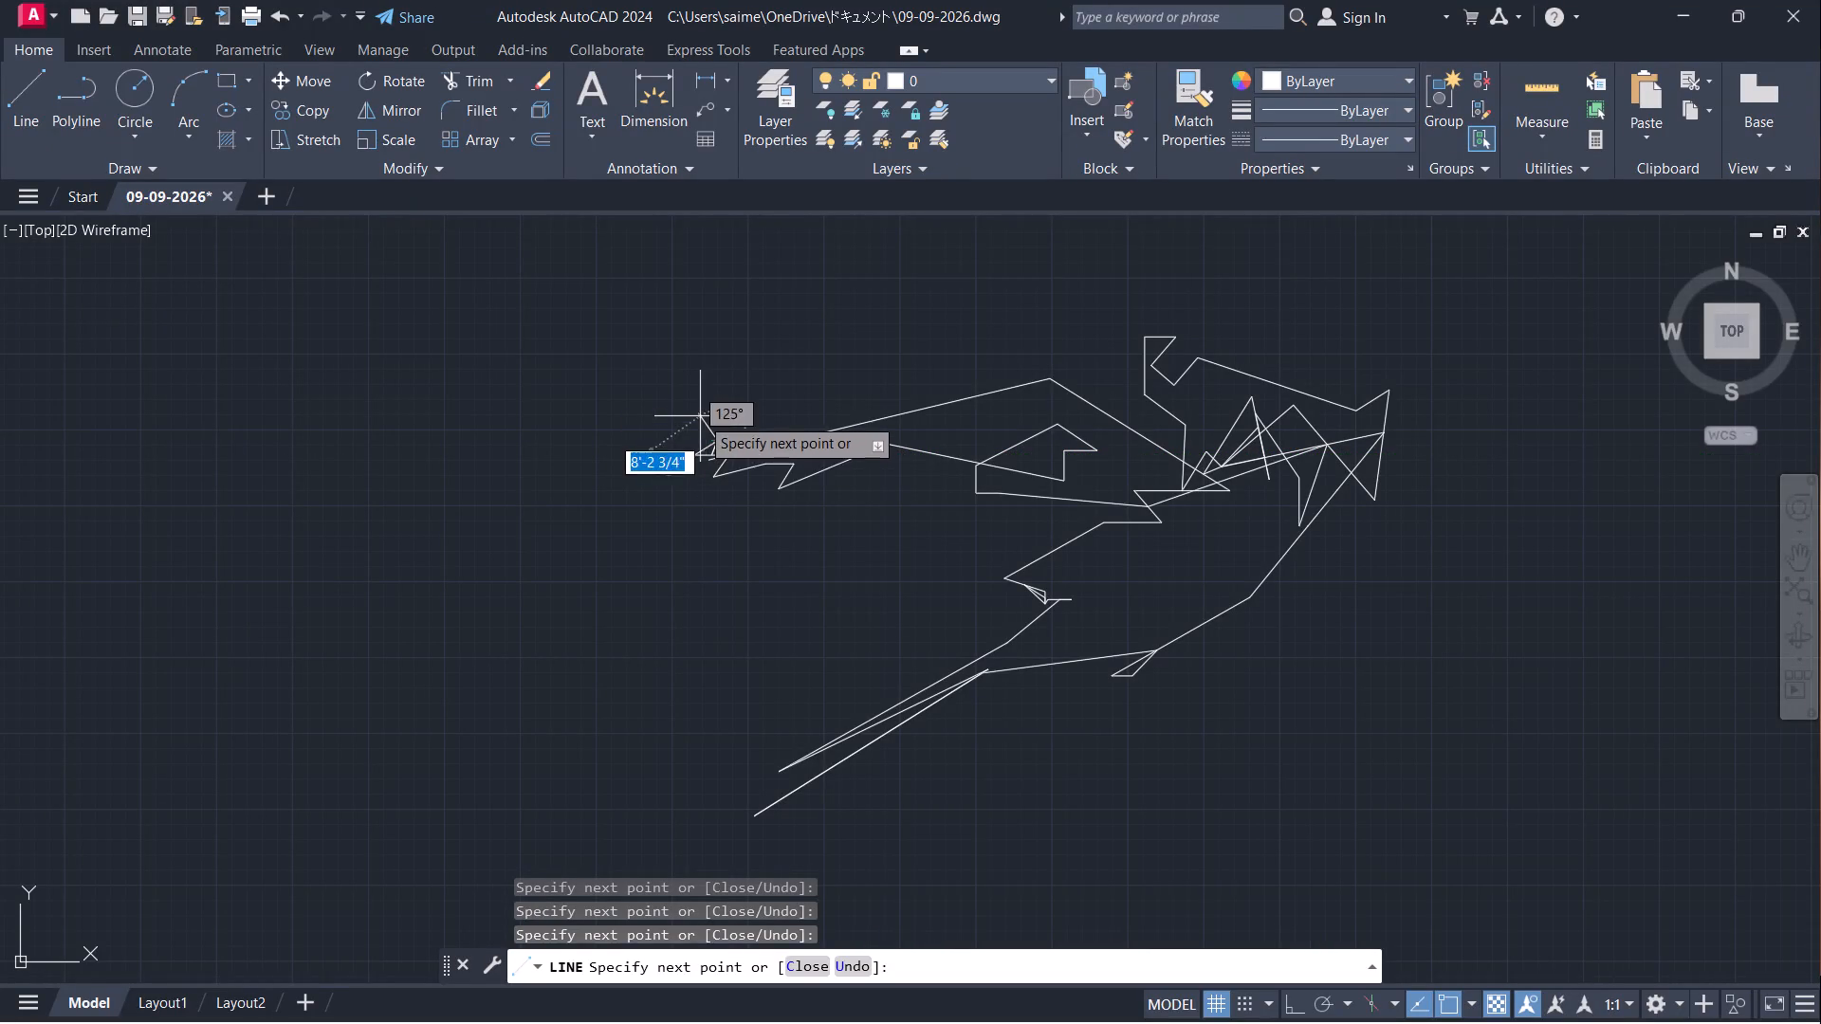
pyautogui.click(700, 416)
pyautogui.click(697, 414)
pyautogui.click(676, 443)
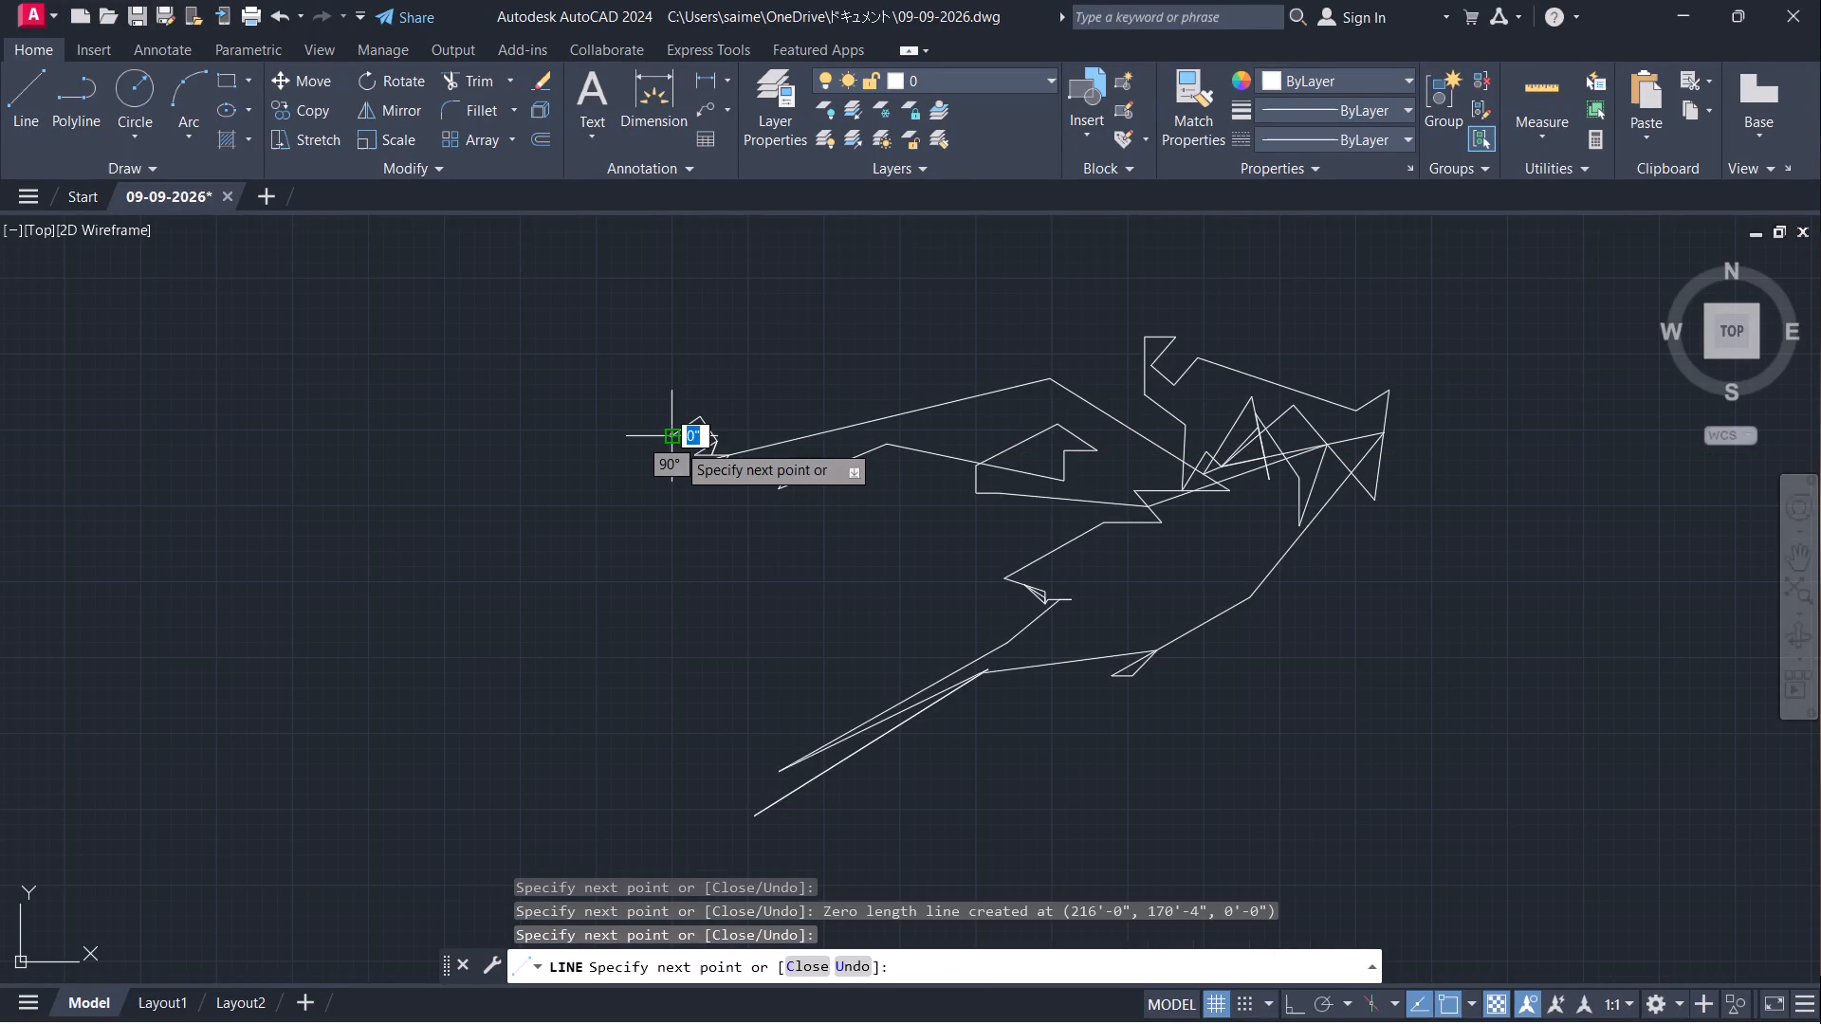
pyautogui.click(672, 448)
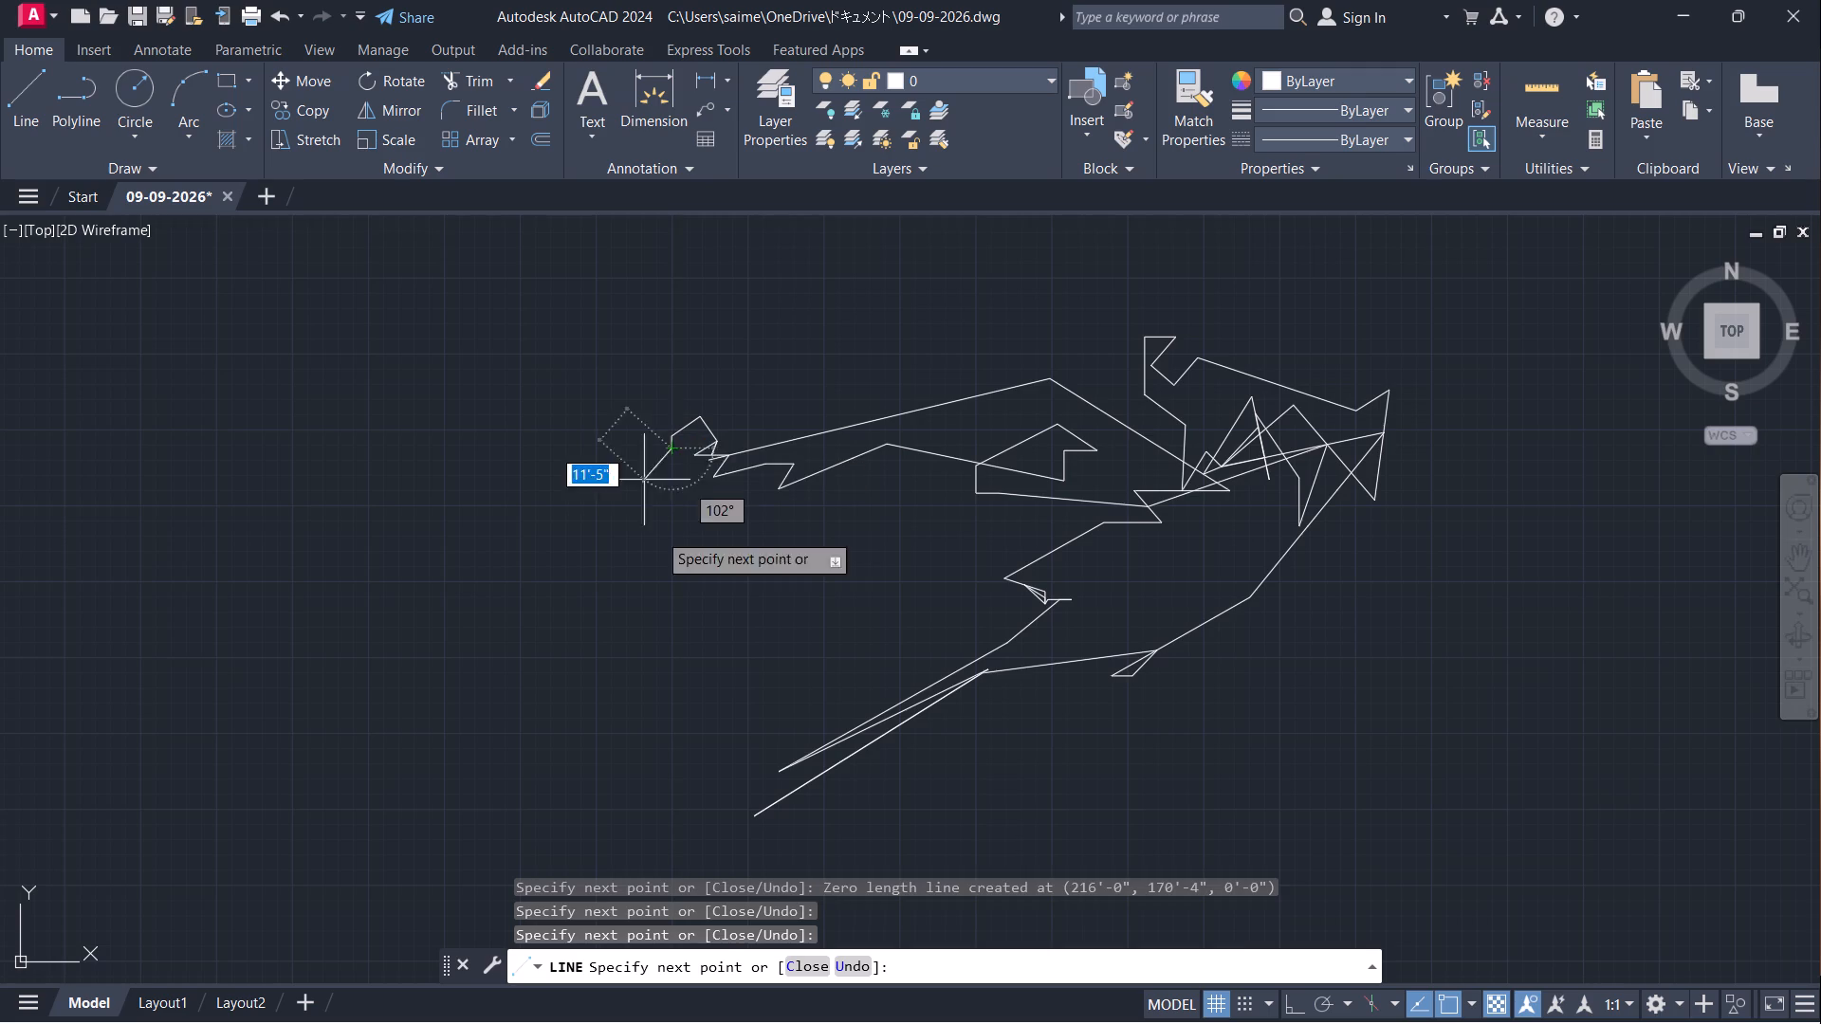
# Extend the chain with a long vertical segment down, a short up-right segment, and another vertical segment down.
pyautogui.click(670, 551)
pyautogui.click(675, 551)
pyautogui.click(714, 529)
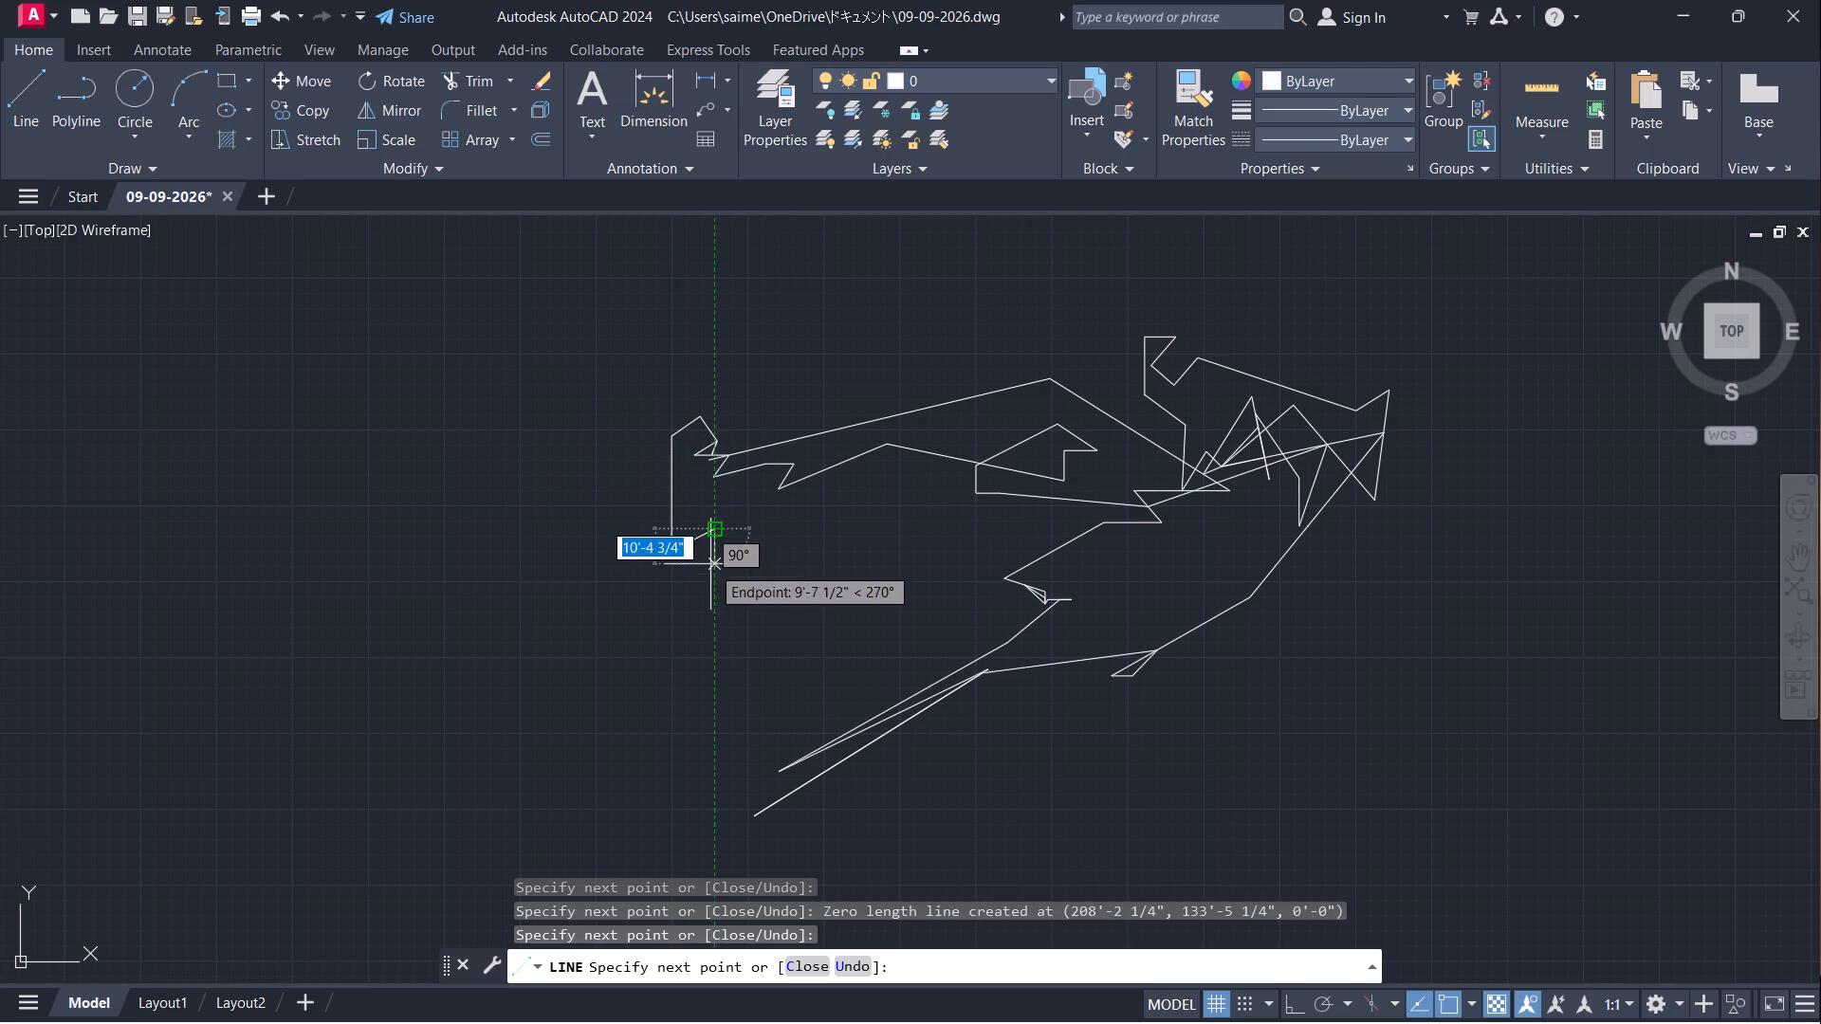
pyautogui.click(710, 572)
pyautogui.click(726, 566)
pyautogui.click(726, 605)
pyautogui.click(723, 630)
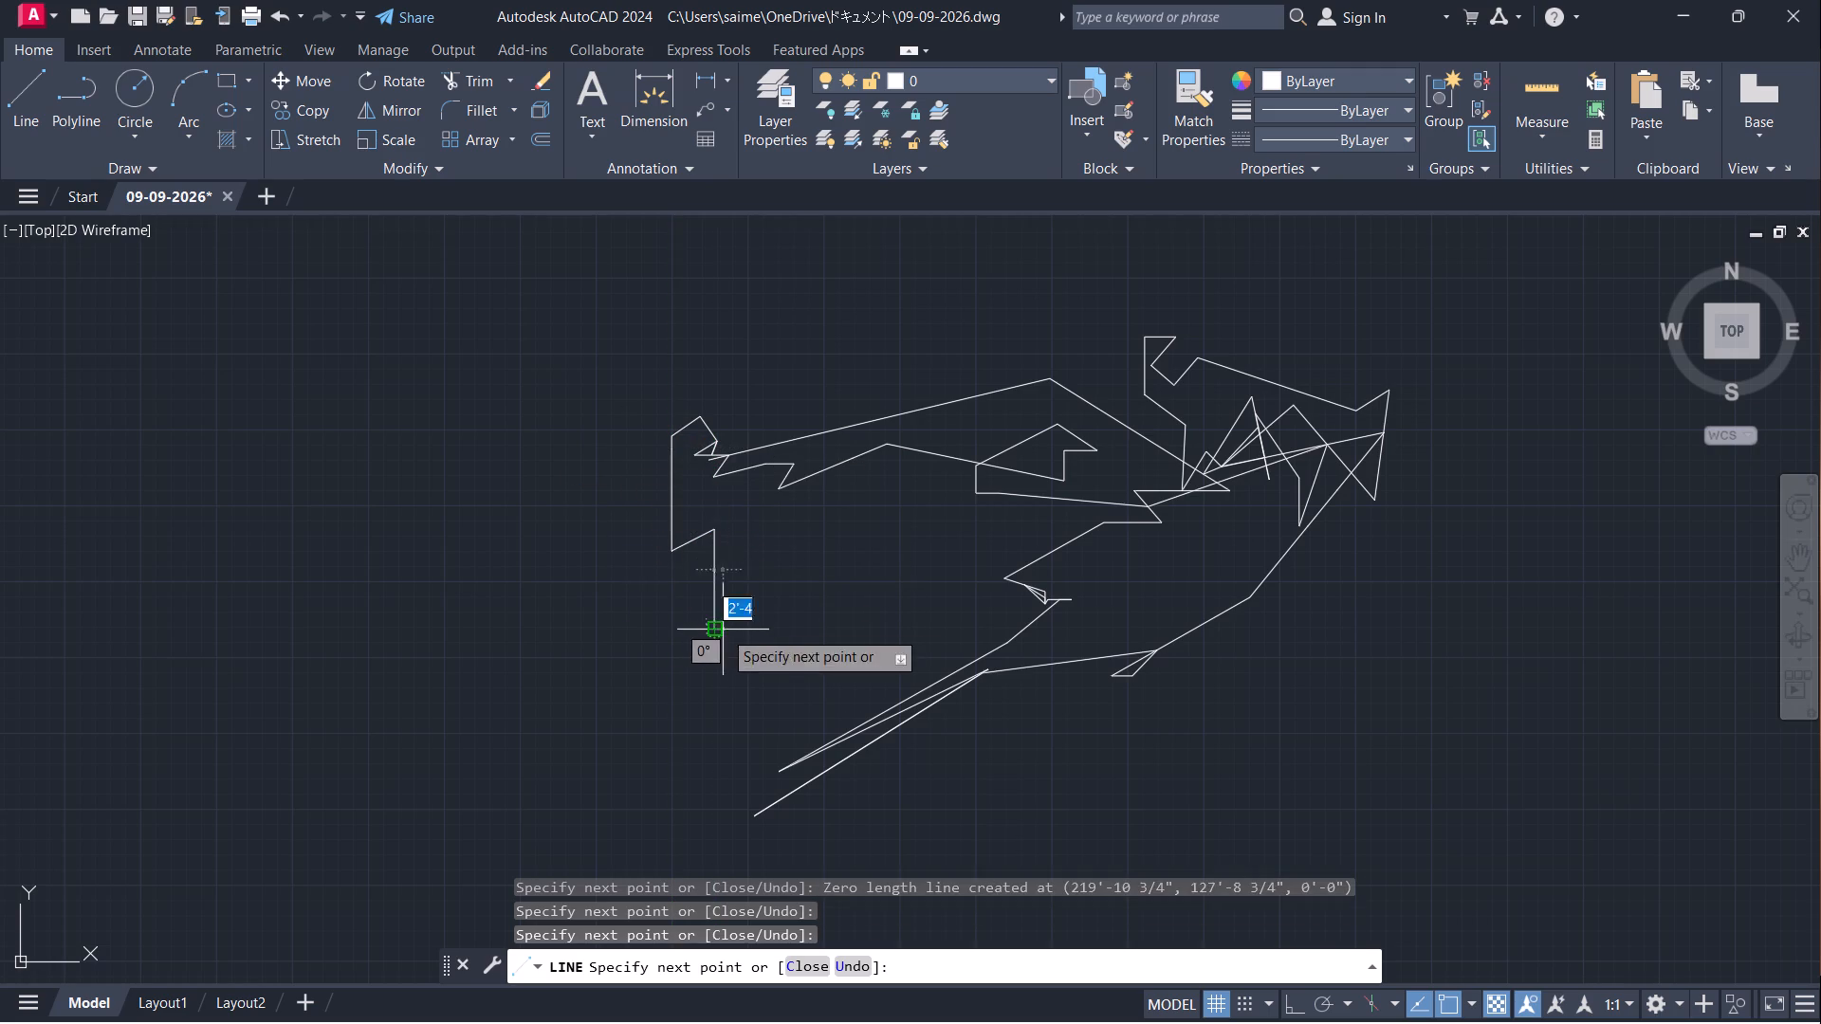
# Add a short rightward segment, a small dip rising about 8'-8 1/2" at 43°, and a peaked hook that turns down.
pyautogui.click(741, 620)
pyautogui.click(740, 636)
pyautogui.click(746, 633)
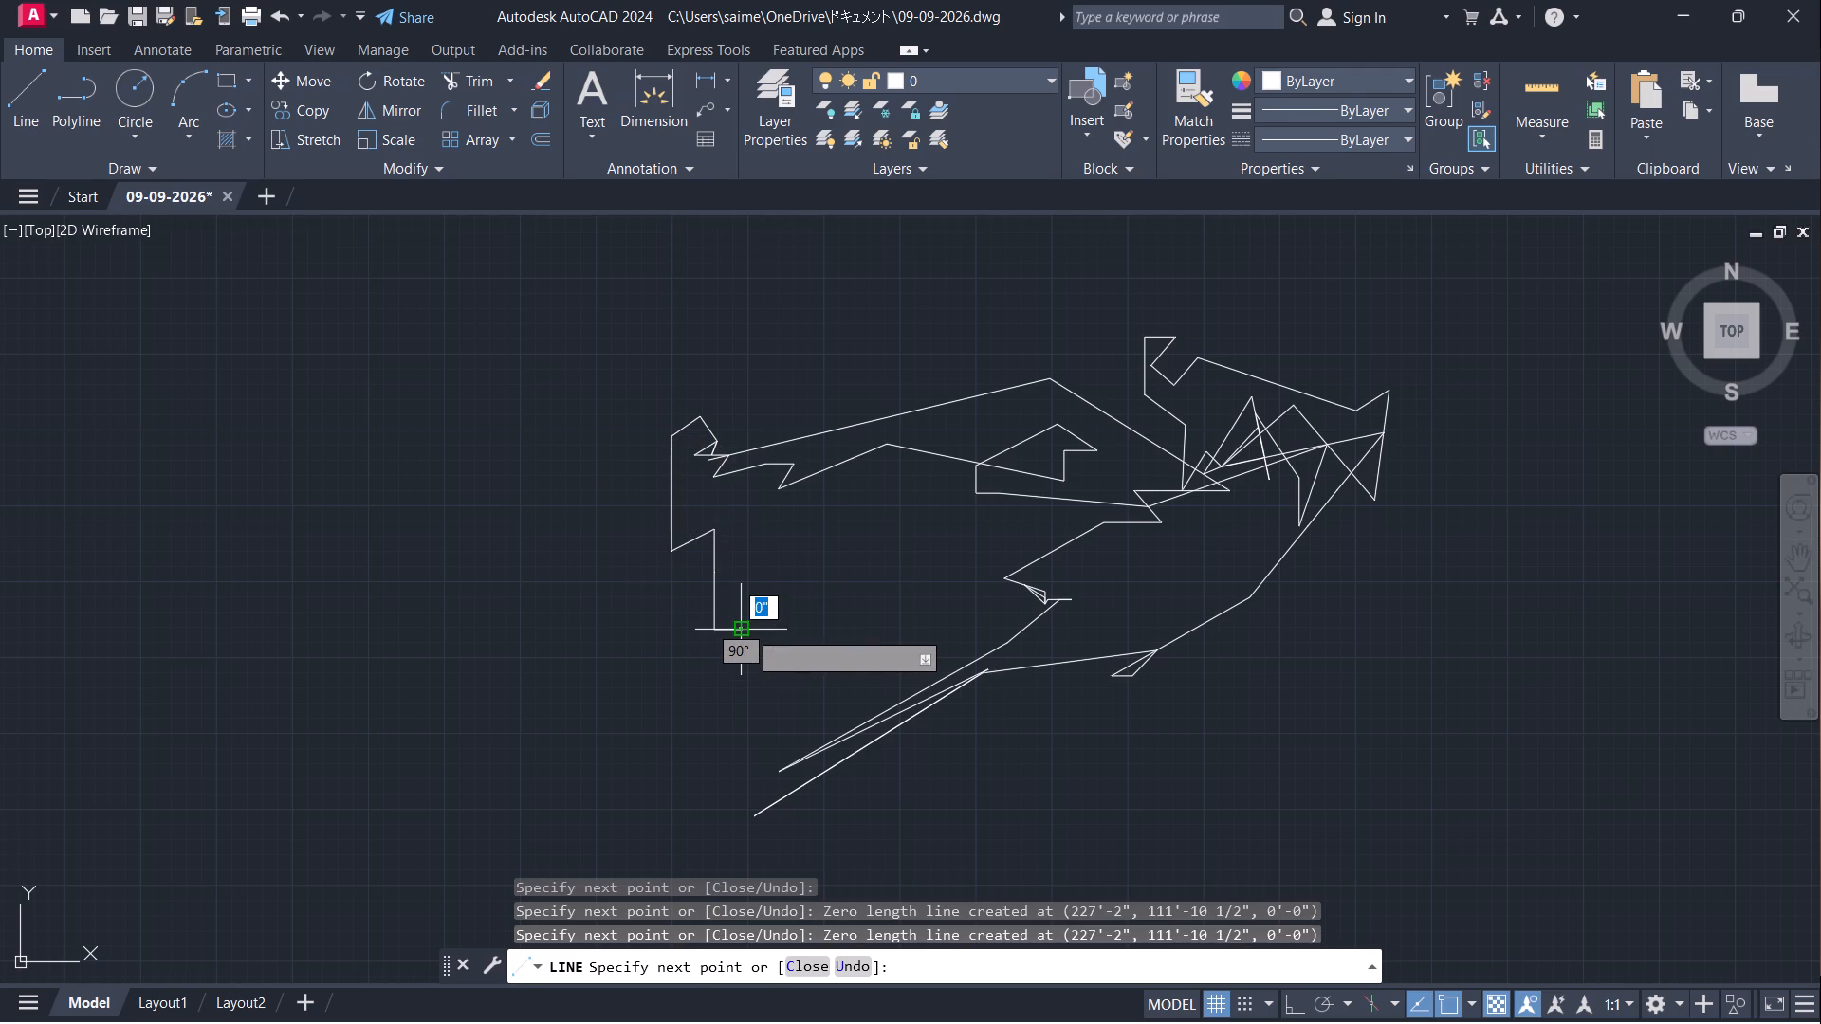
pyautogui.click(748, 619)
pyautogui.click(754, 644)
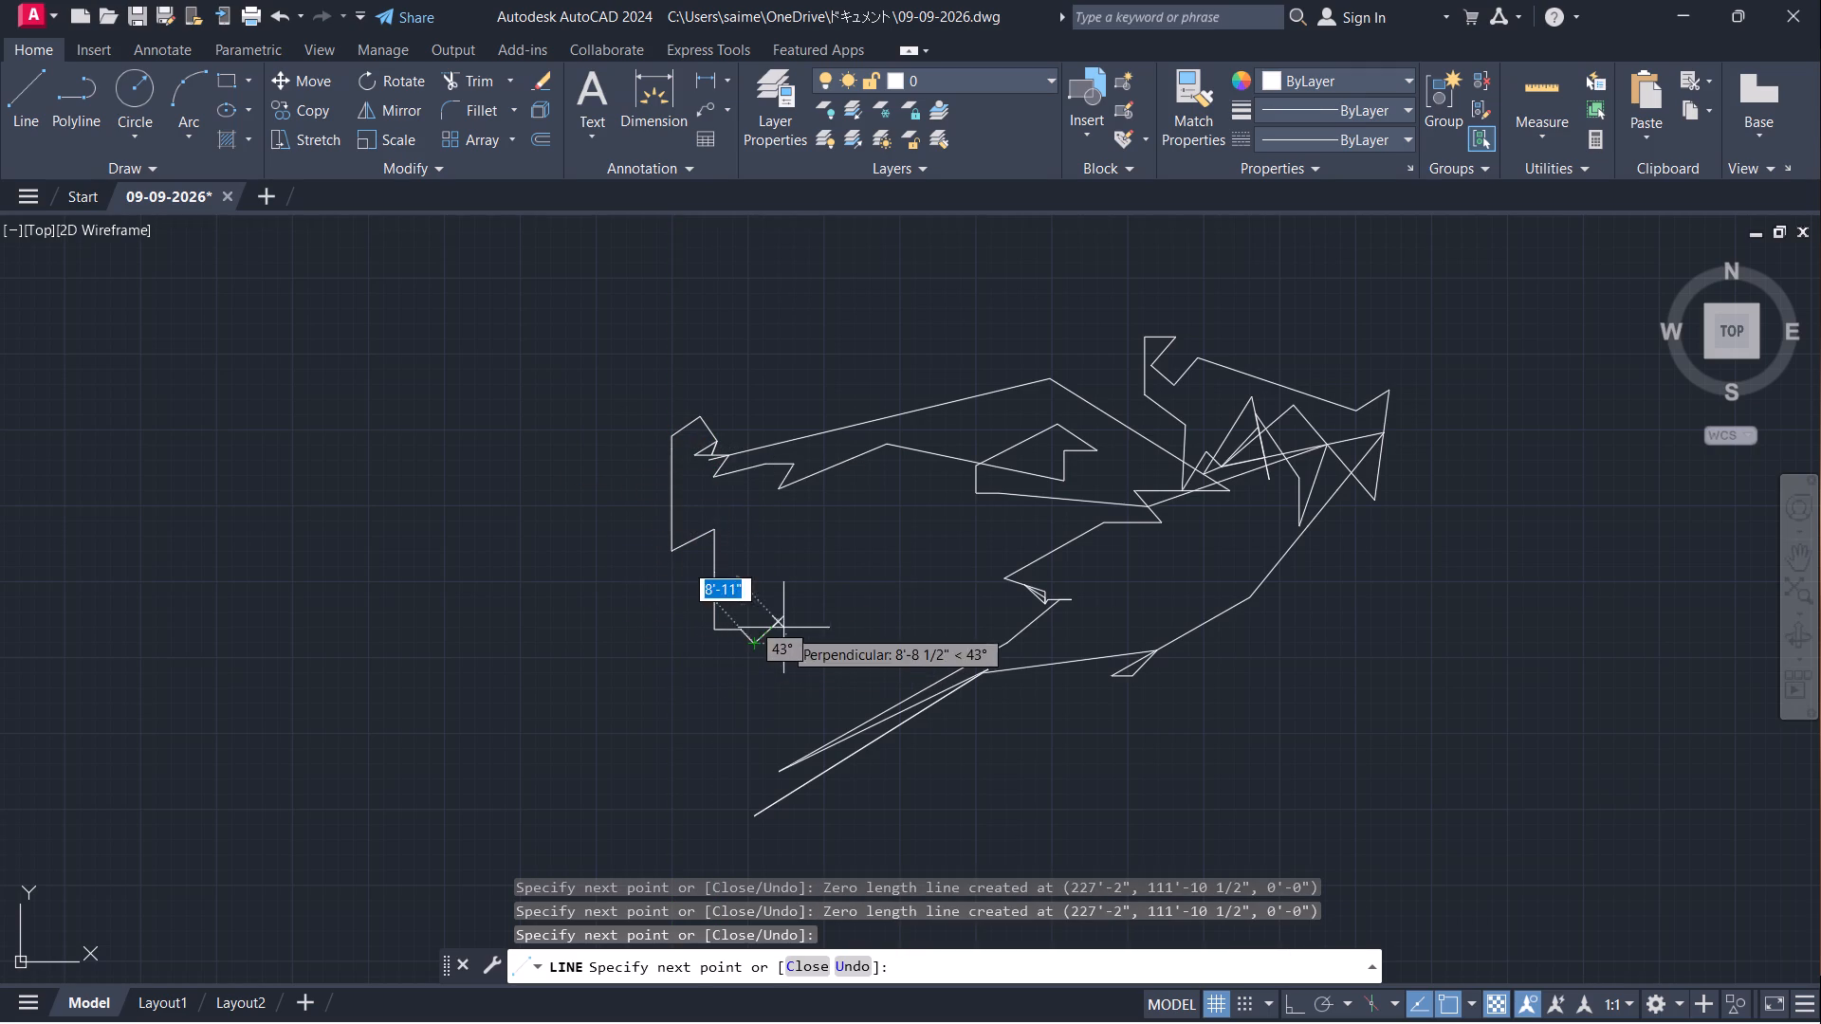
pyautogui.click(783, 628)
pyautogui.click(802, 613)
pyautogui.click(805, 606)
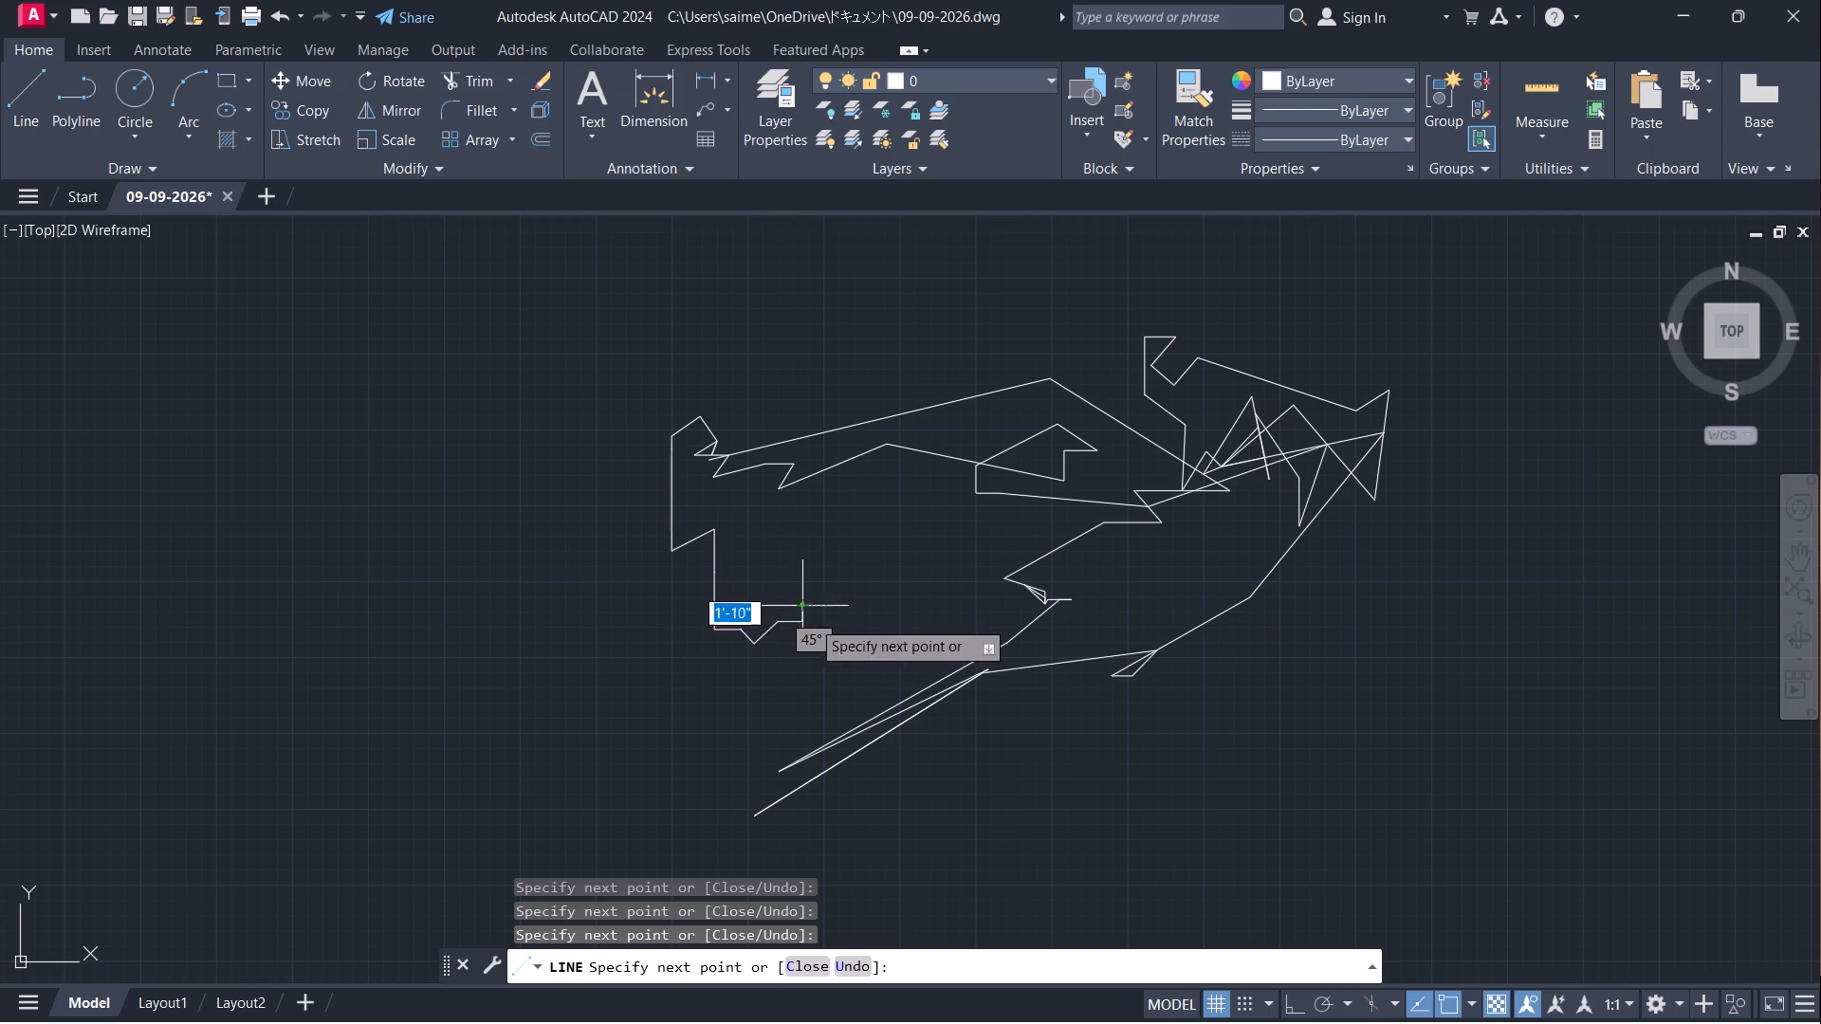
pyautogui.click(822, 636)
pyautogui.click(818, 658)
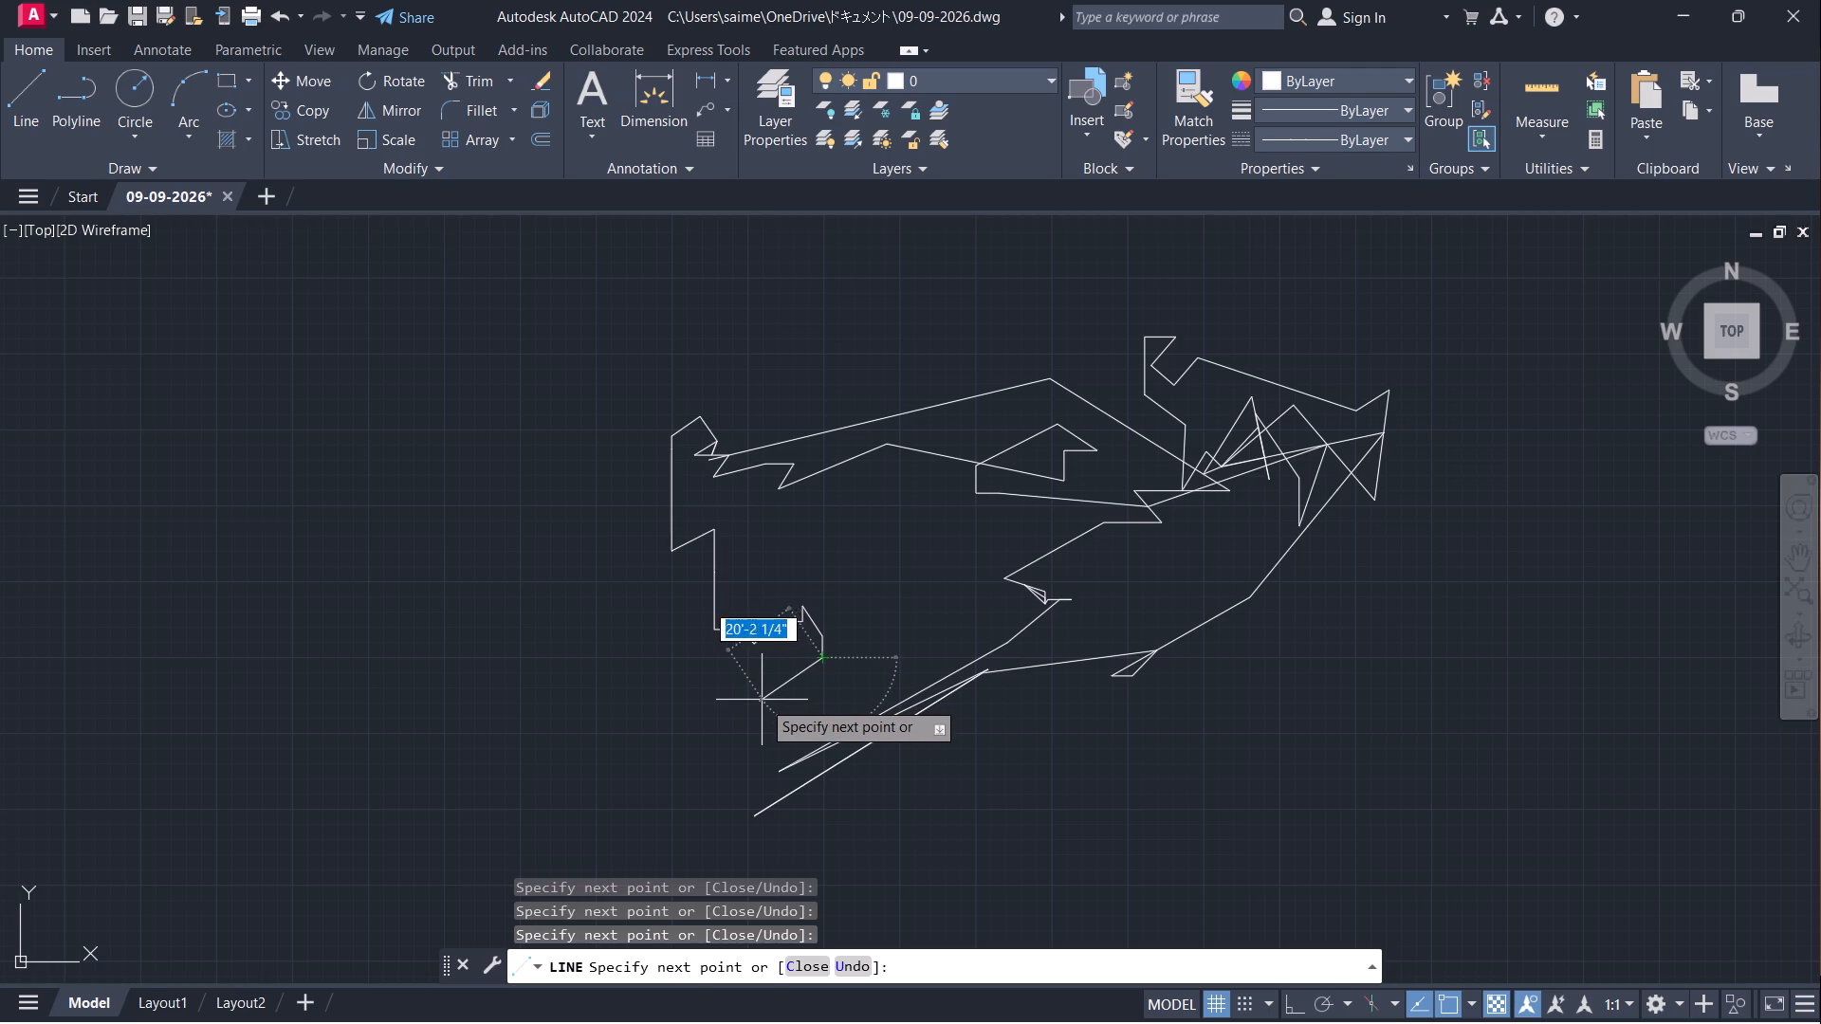
# Draw a down-left segment about 20'-2 1/4" long from the hook, return partway along it, and add a small peak.
pyautogui.click(761, 700)
pyautogui.click(791, 681)
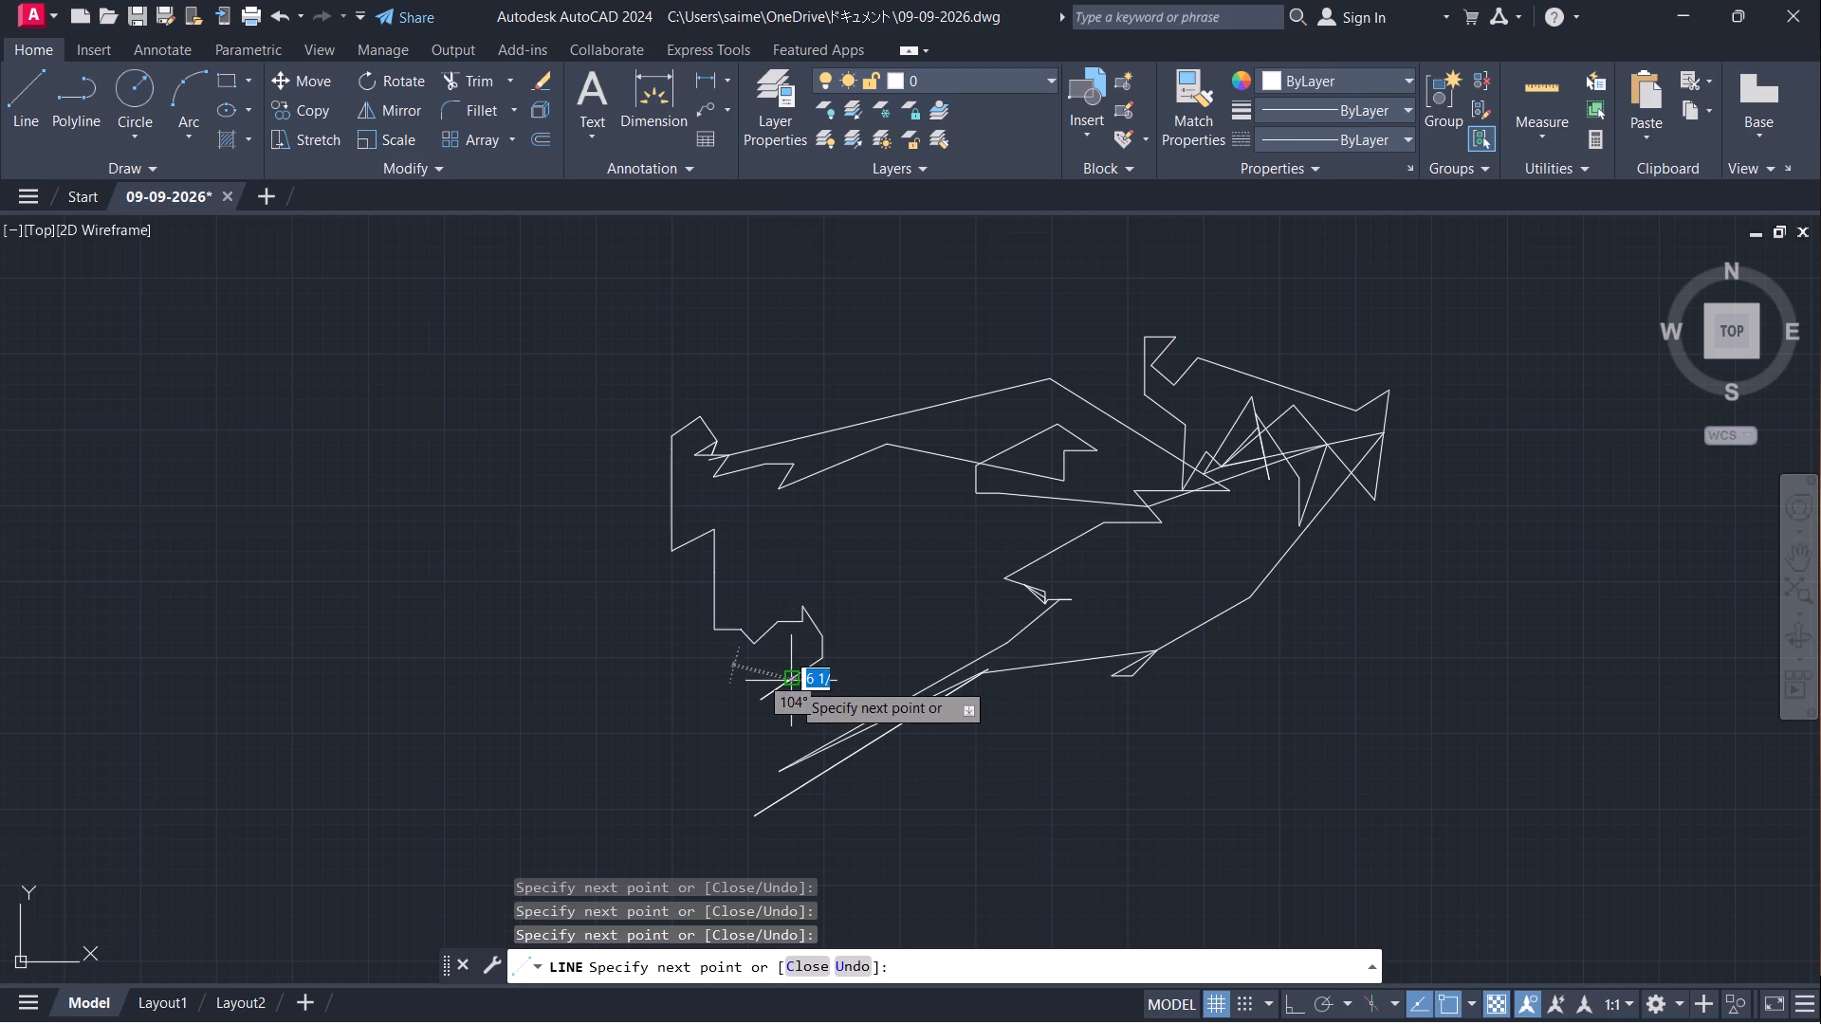
pyautogui.click(801, 677)
pyautogui.click(770, 658)
pyautogui.click(764, 675)
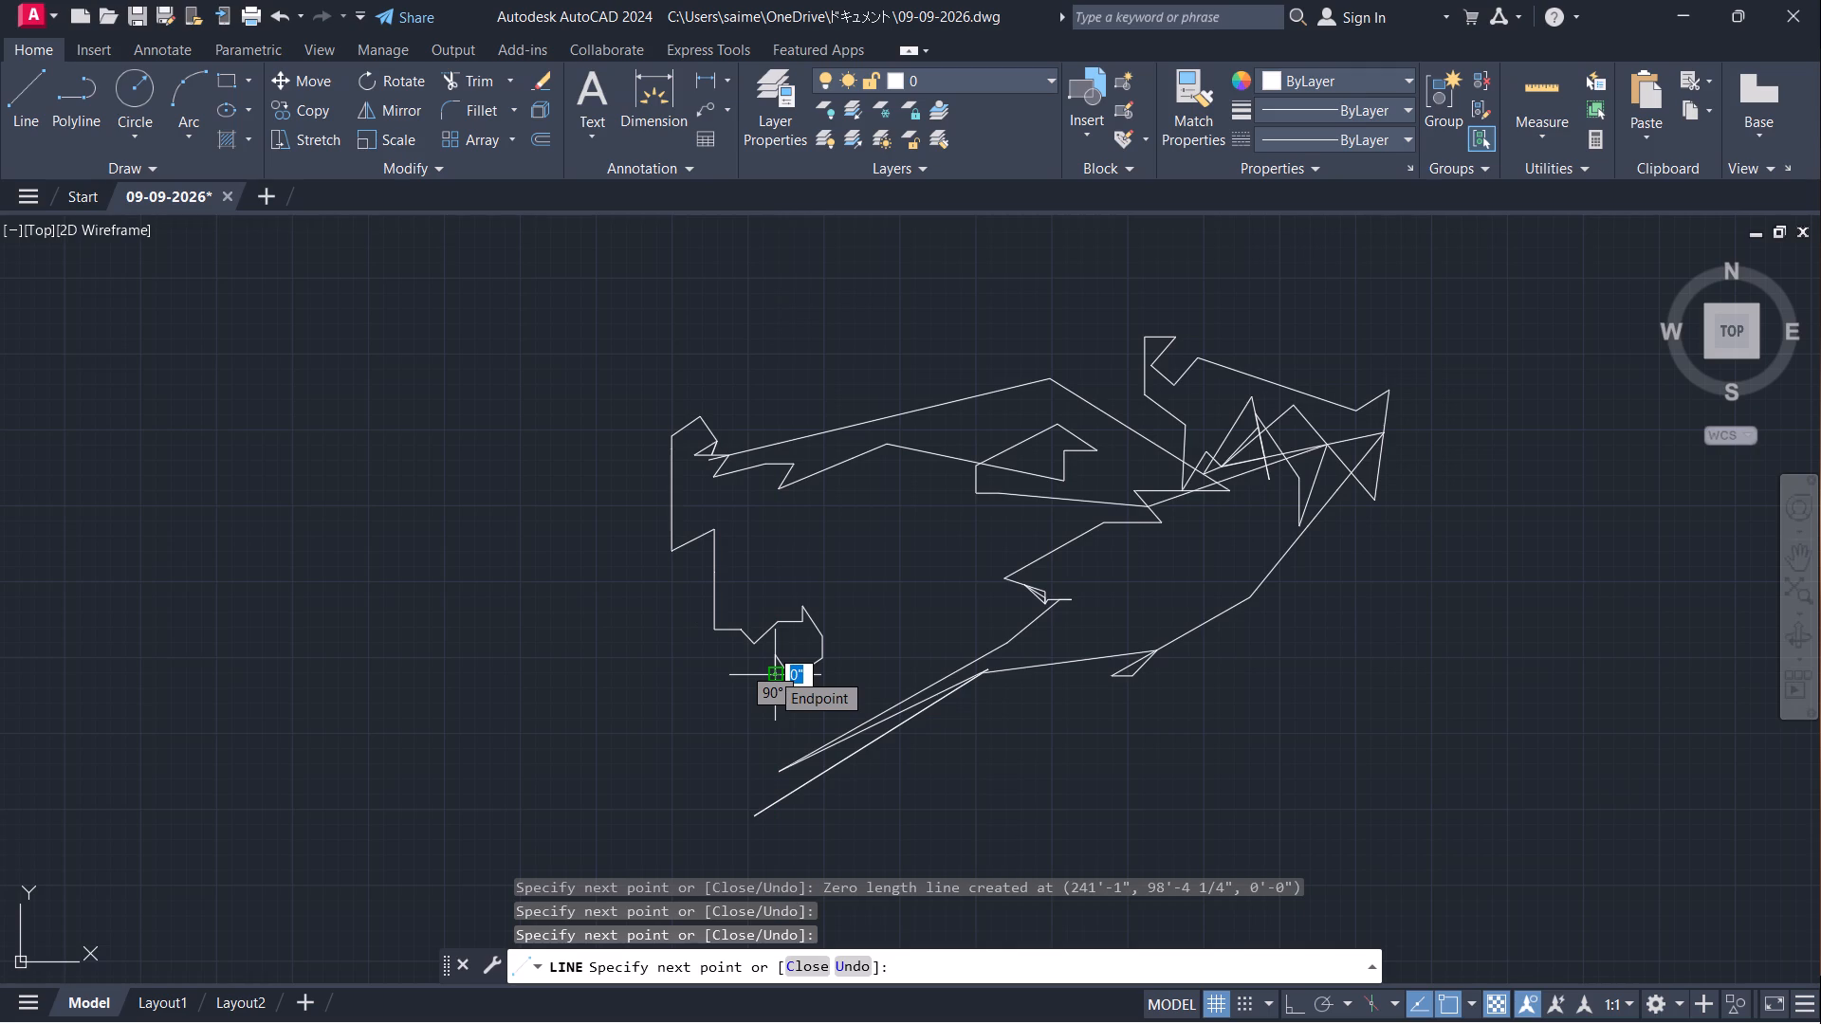
pyautogui.click(770, 671)
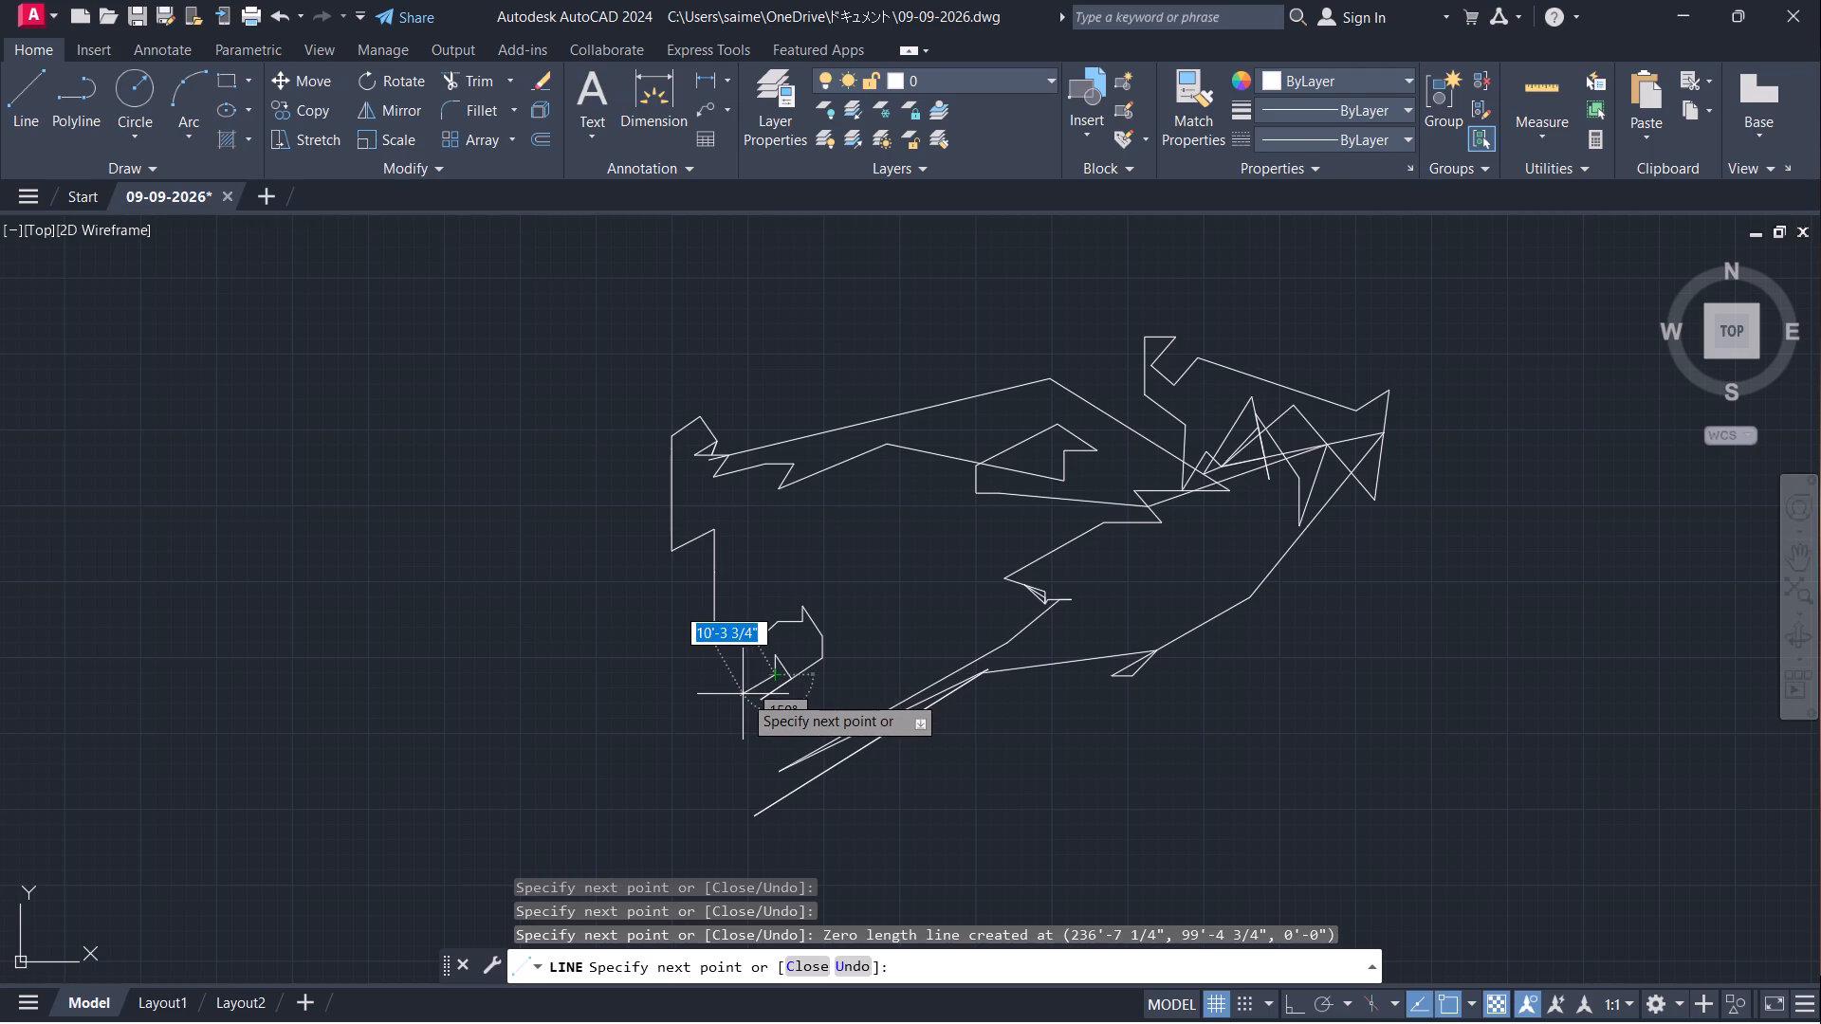
# Continue with two down-left segments, the first about 10'-3 3/4" long, a long horizontal segment left, and a short rise.
pyautogui.click(743, 694)
pyautogui.click(683, 750)
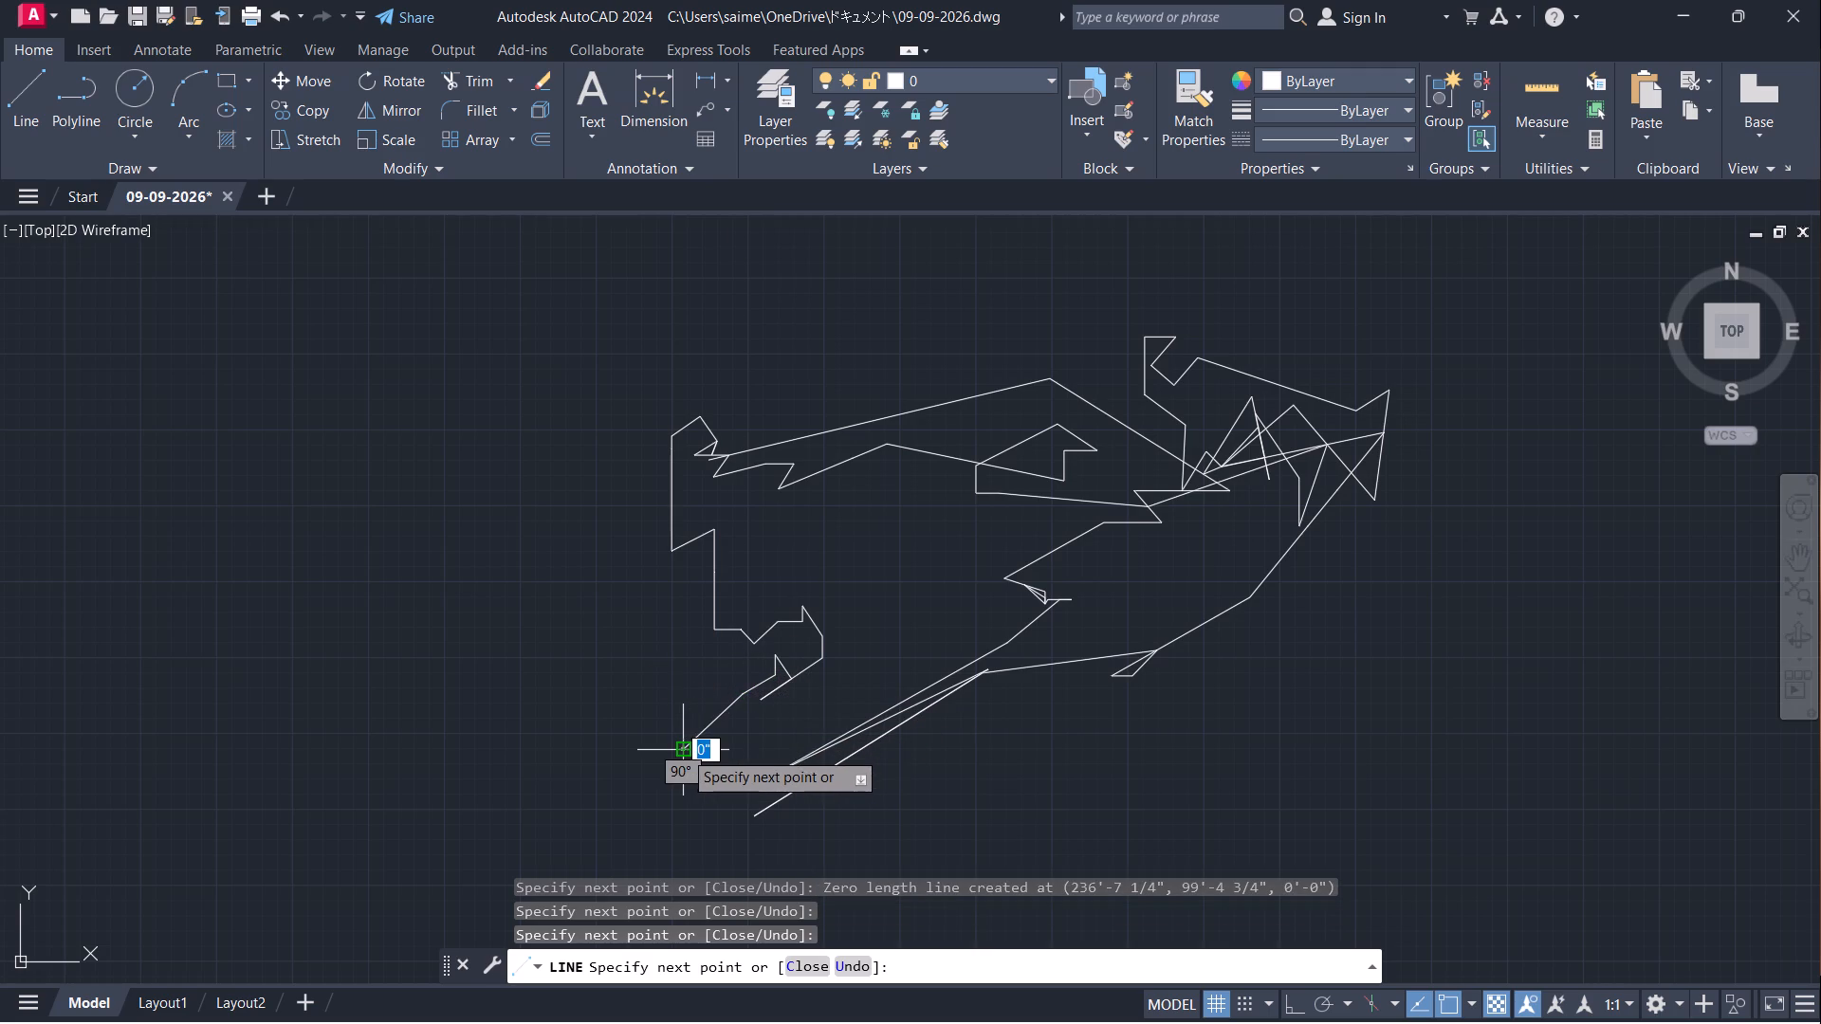
pyautogui.click(632, 748)
pyautogui.click(554, 743)
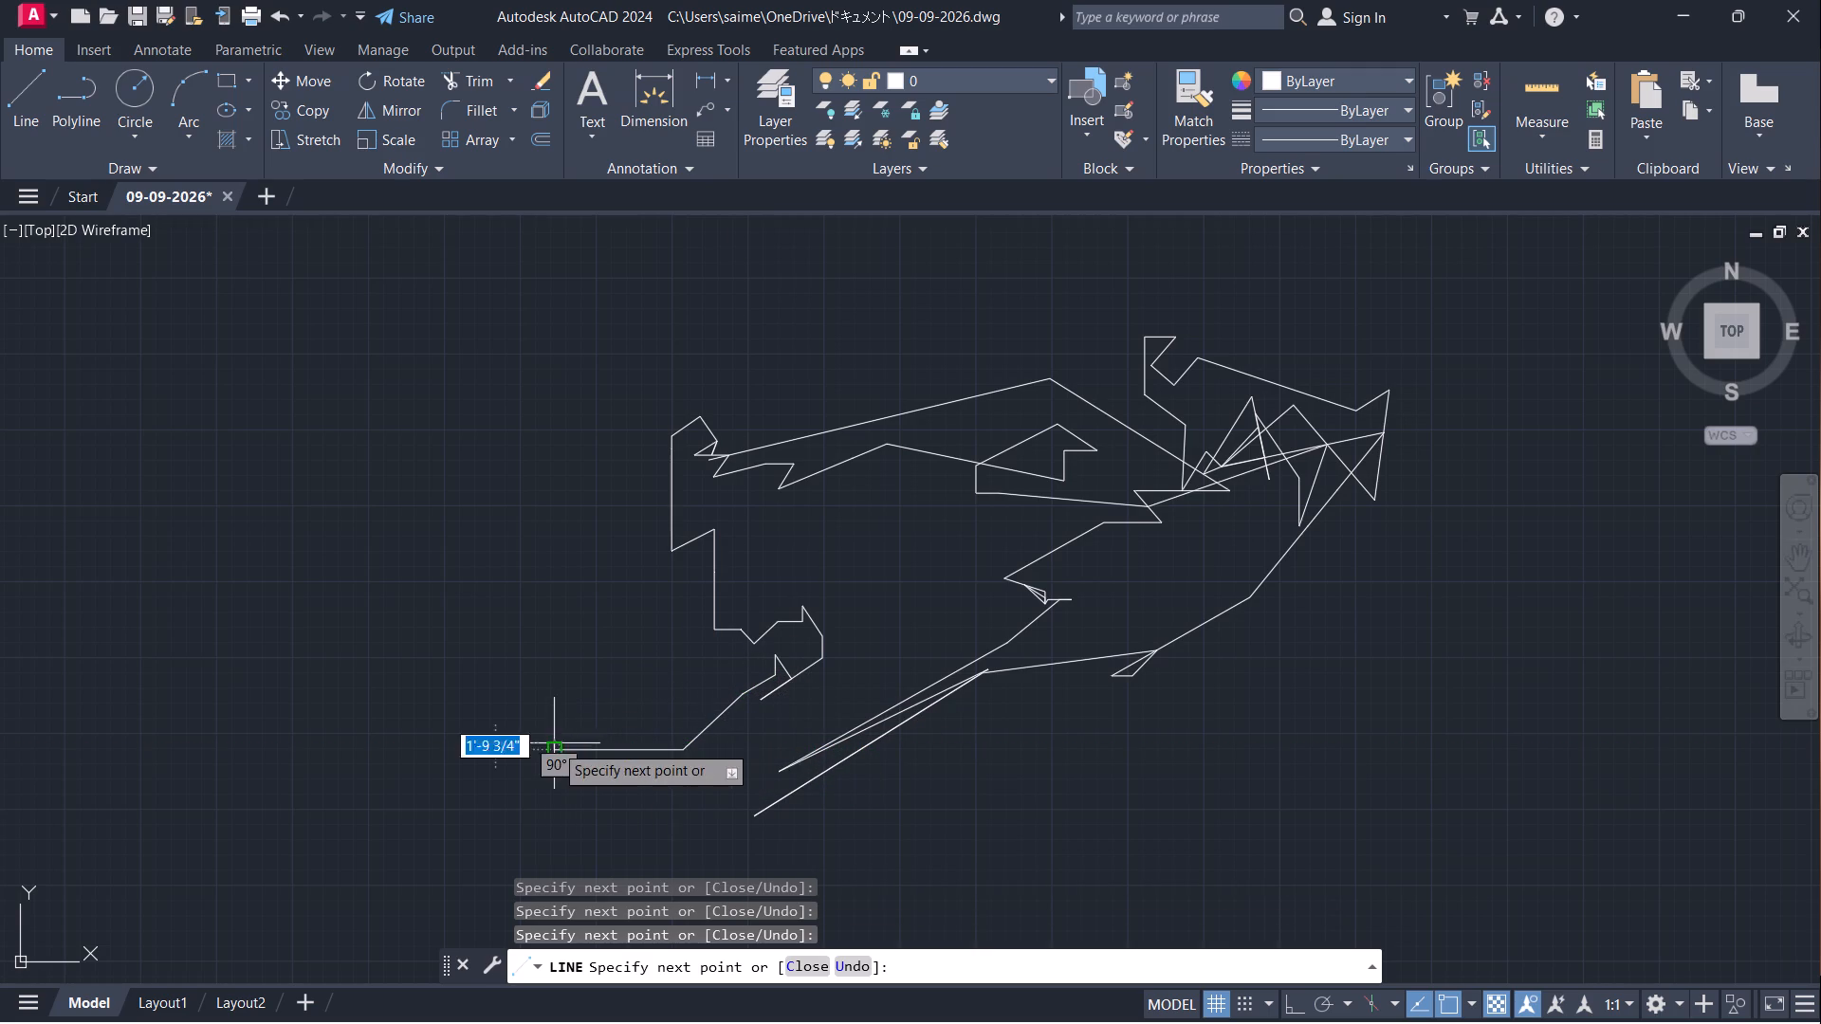
pyautogui.click(551, 733)
pyautogui.click(554, 730)
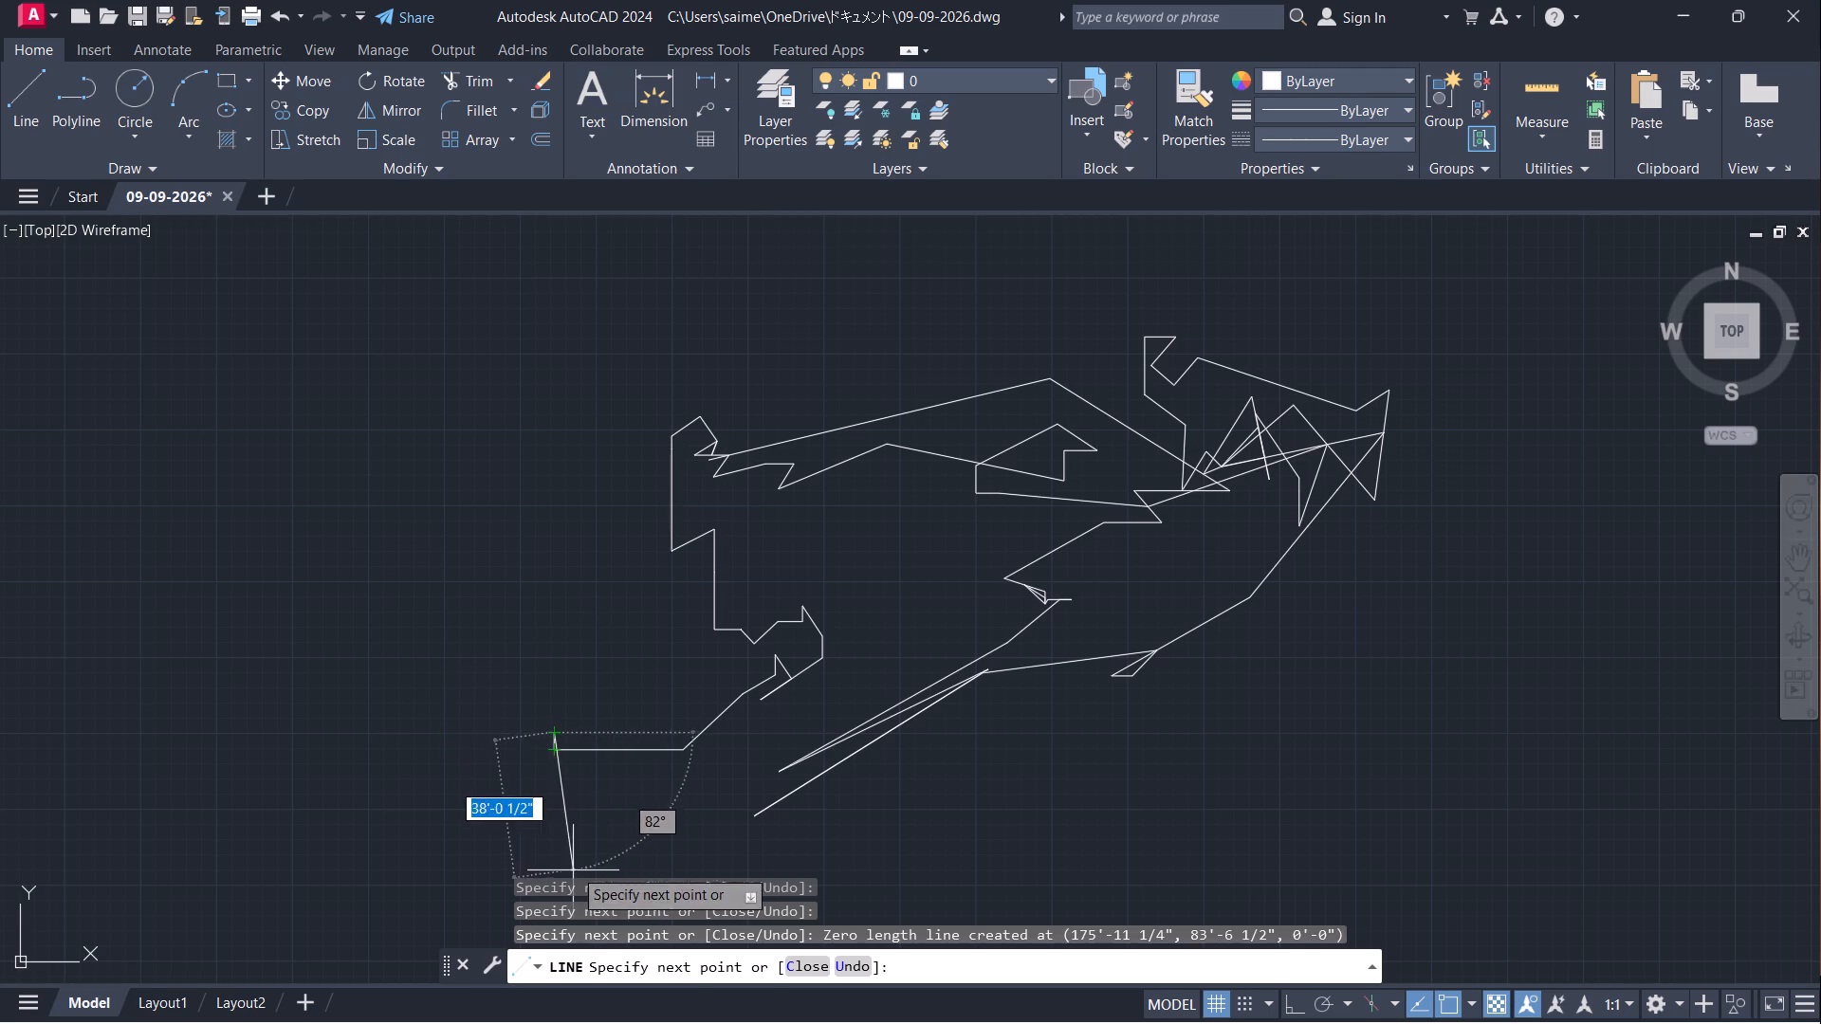
# Draw a steep down-left segment and a pointed turn, followed by a horizontal run right and a vertical drop.
pyautogui.click(524, 831)
pyautogui.click(503, 804)
pyautogui.click(521, 793)
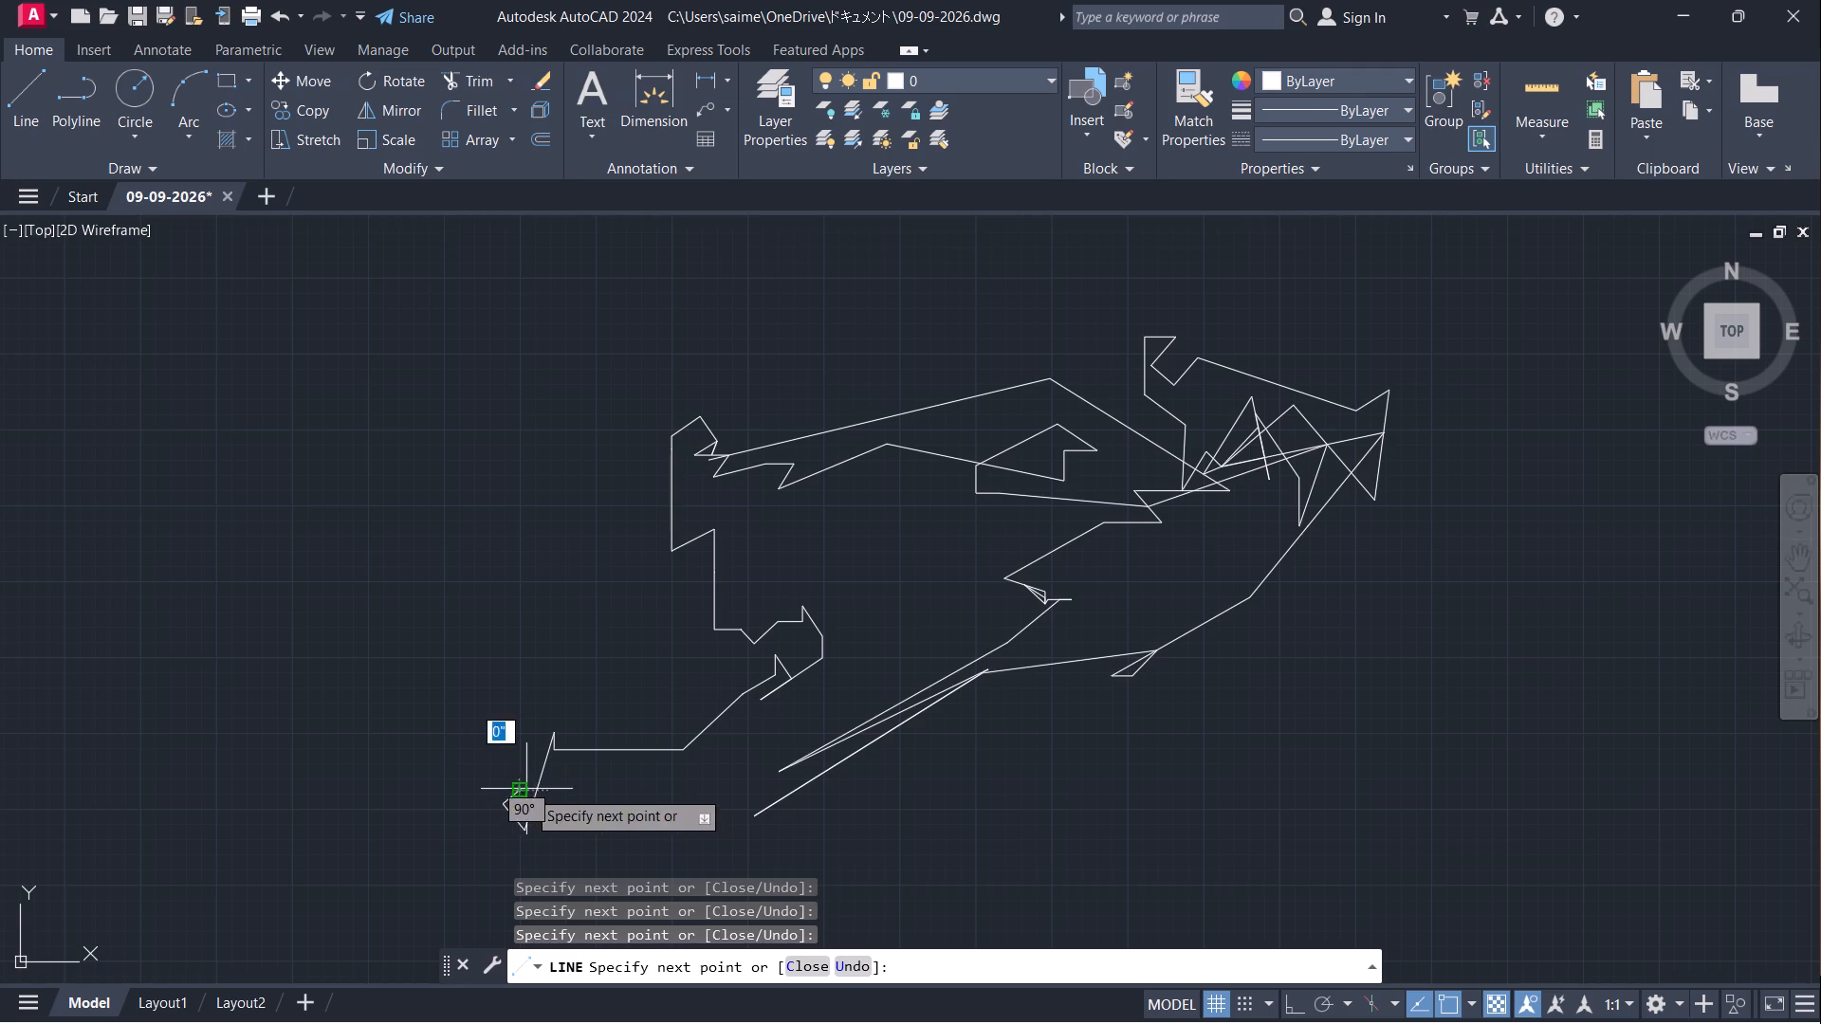
pyautogui.click(578, 778)
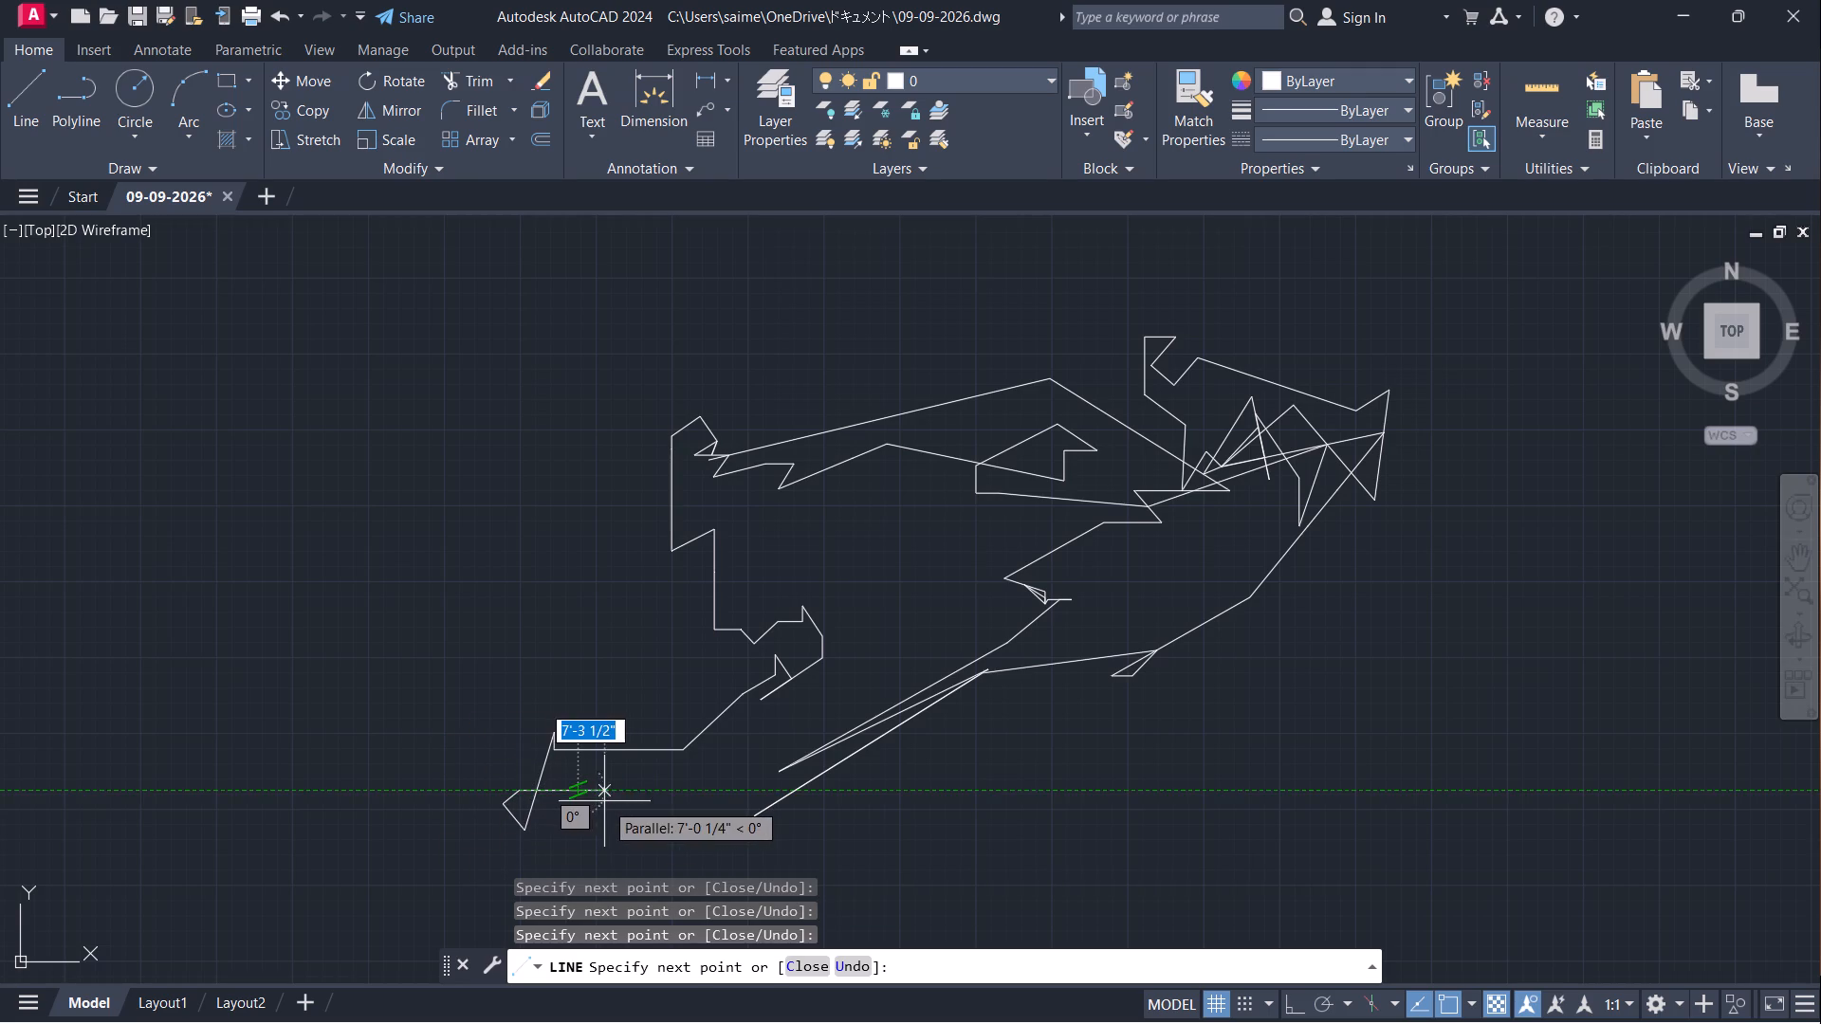
pyautogui.click(604, 801)
pyautogui.click(615, 829)
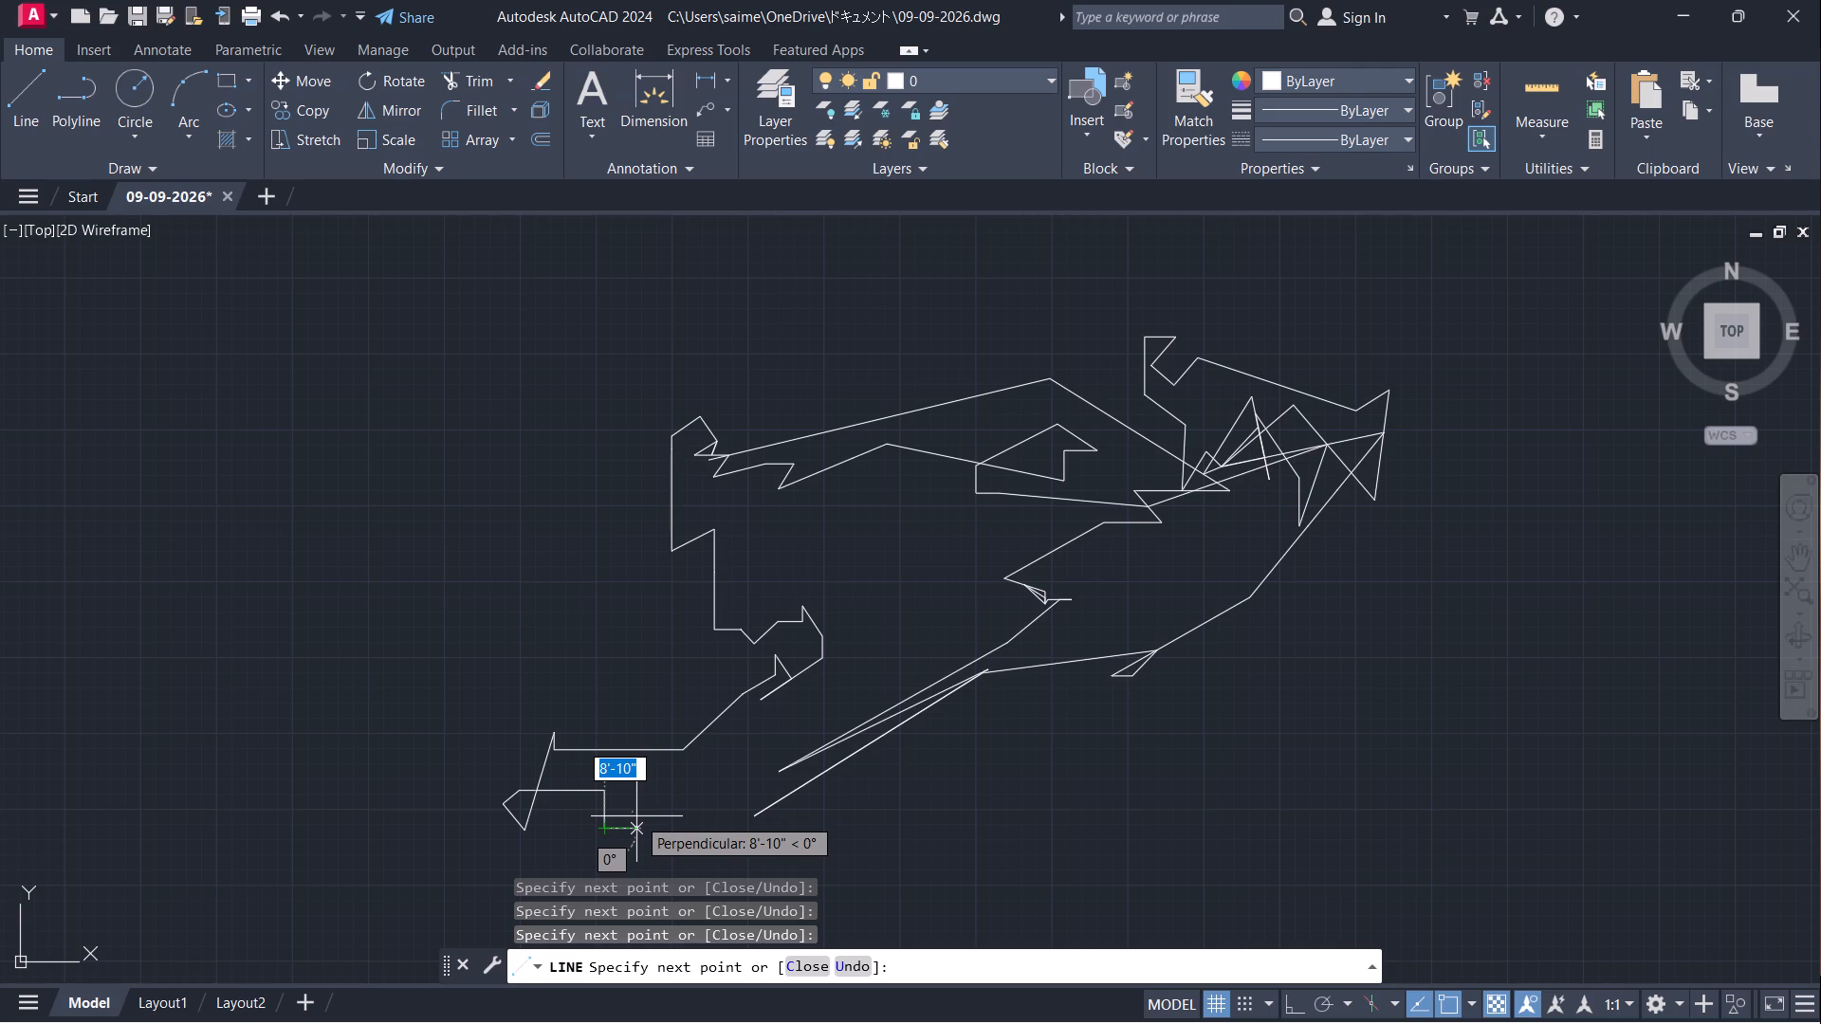
# Add a small square step: right about 8'-10", a short rise, right about 3'-7 3/4", and a short drop.
pyautogui.click(636, 816)
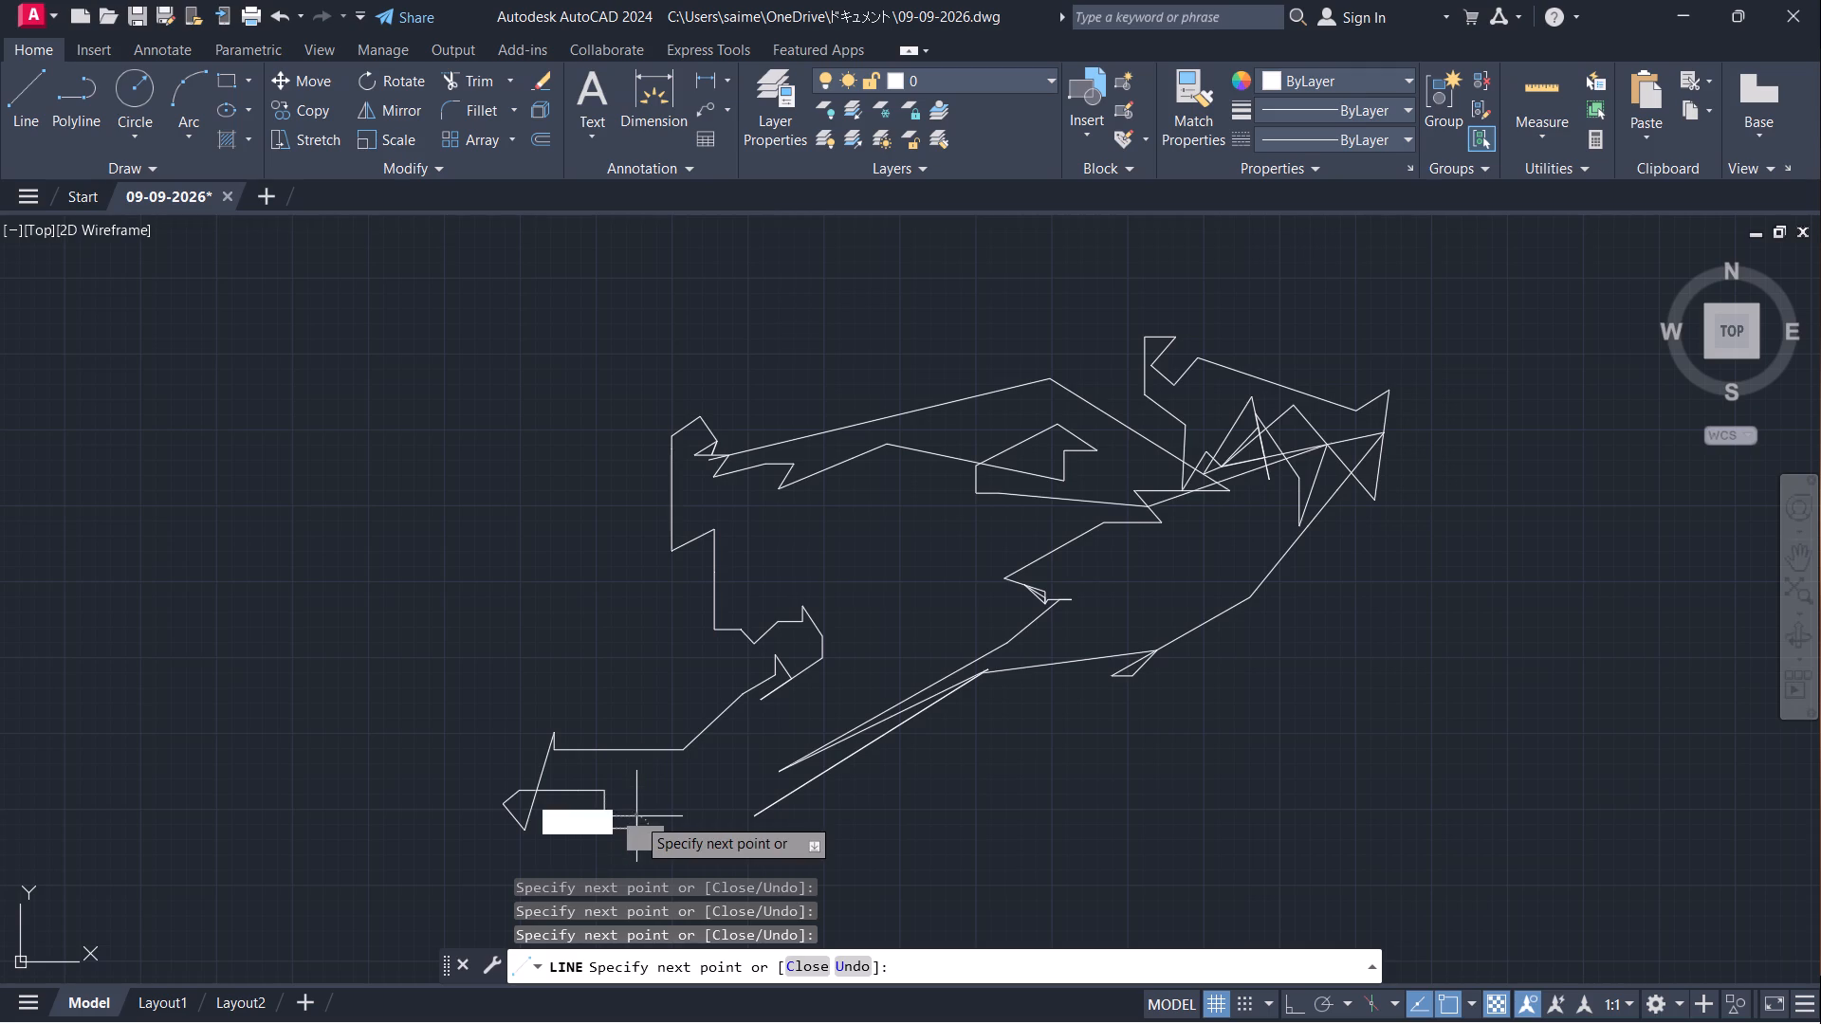
pyautogui.click(636, 815)
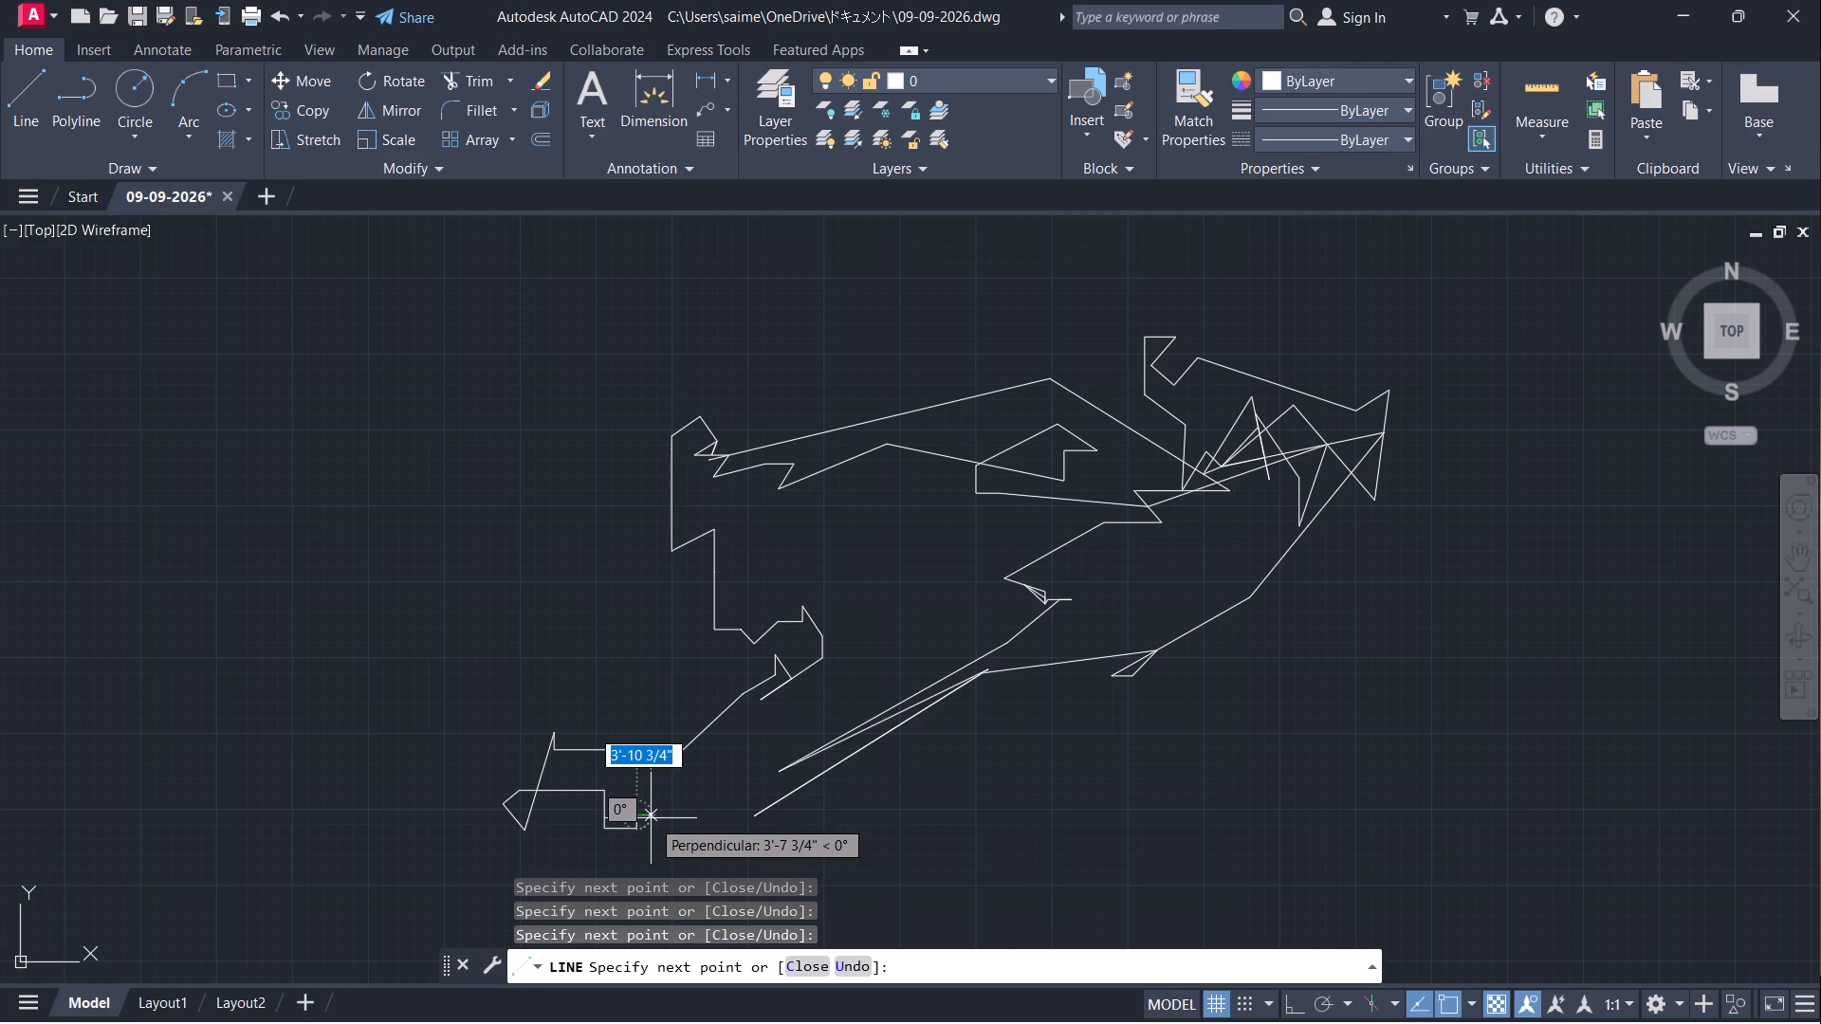
pyautogui.click(651, 818)
pyautogui.click(656, 831)
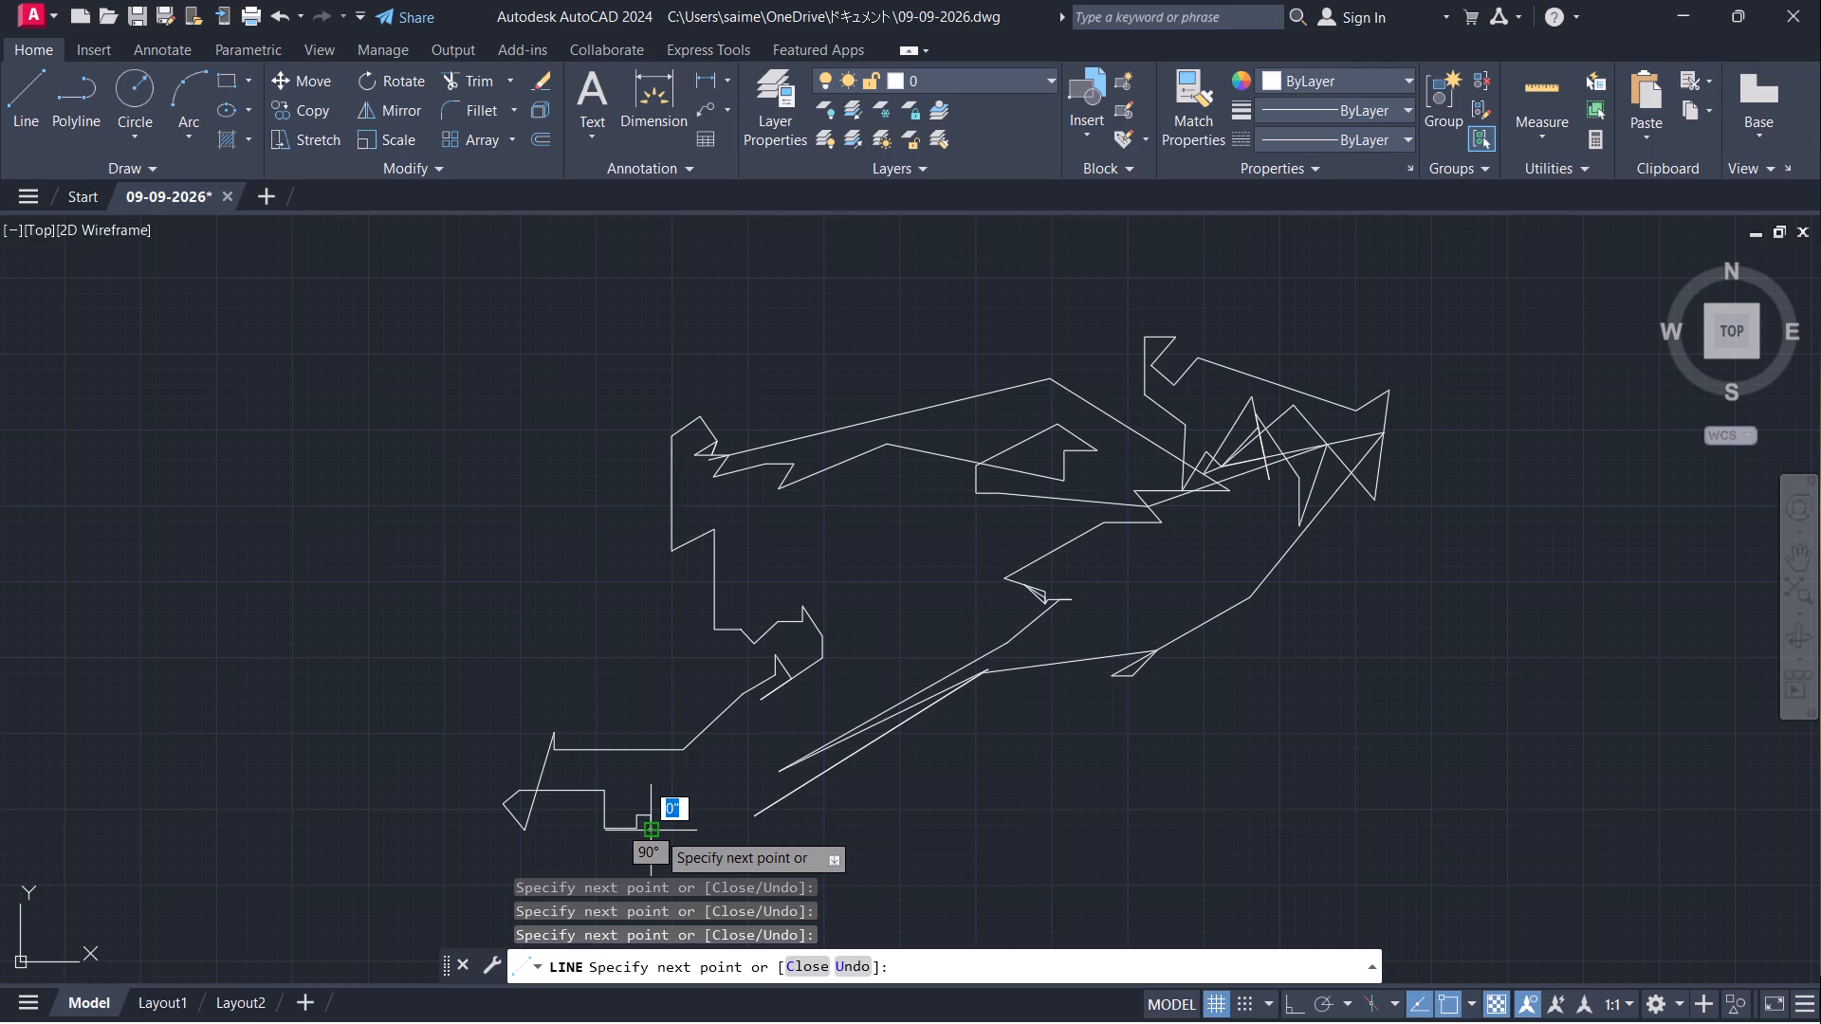
pyautogui.click(660, 837)
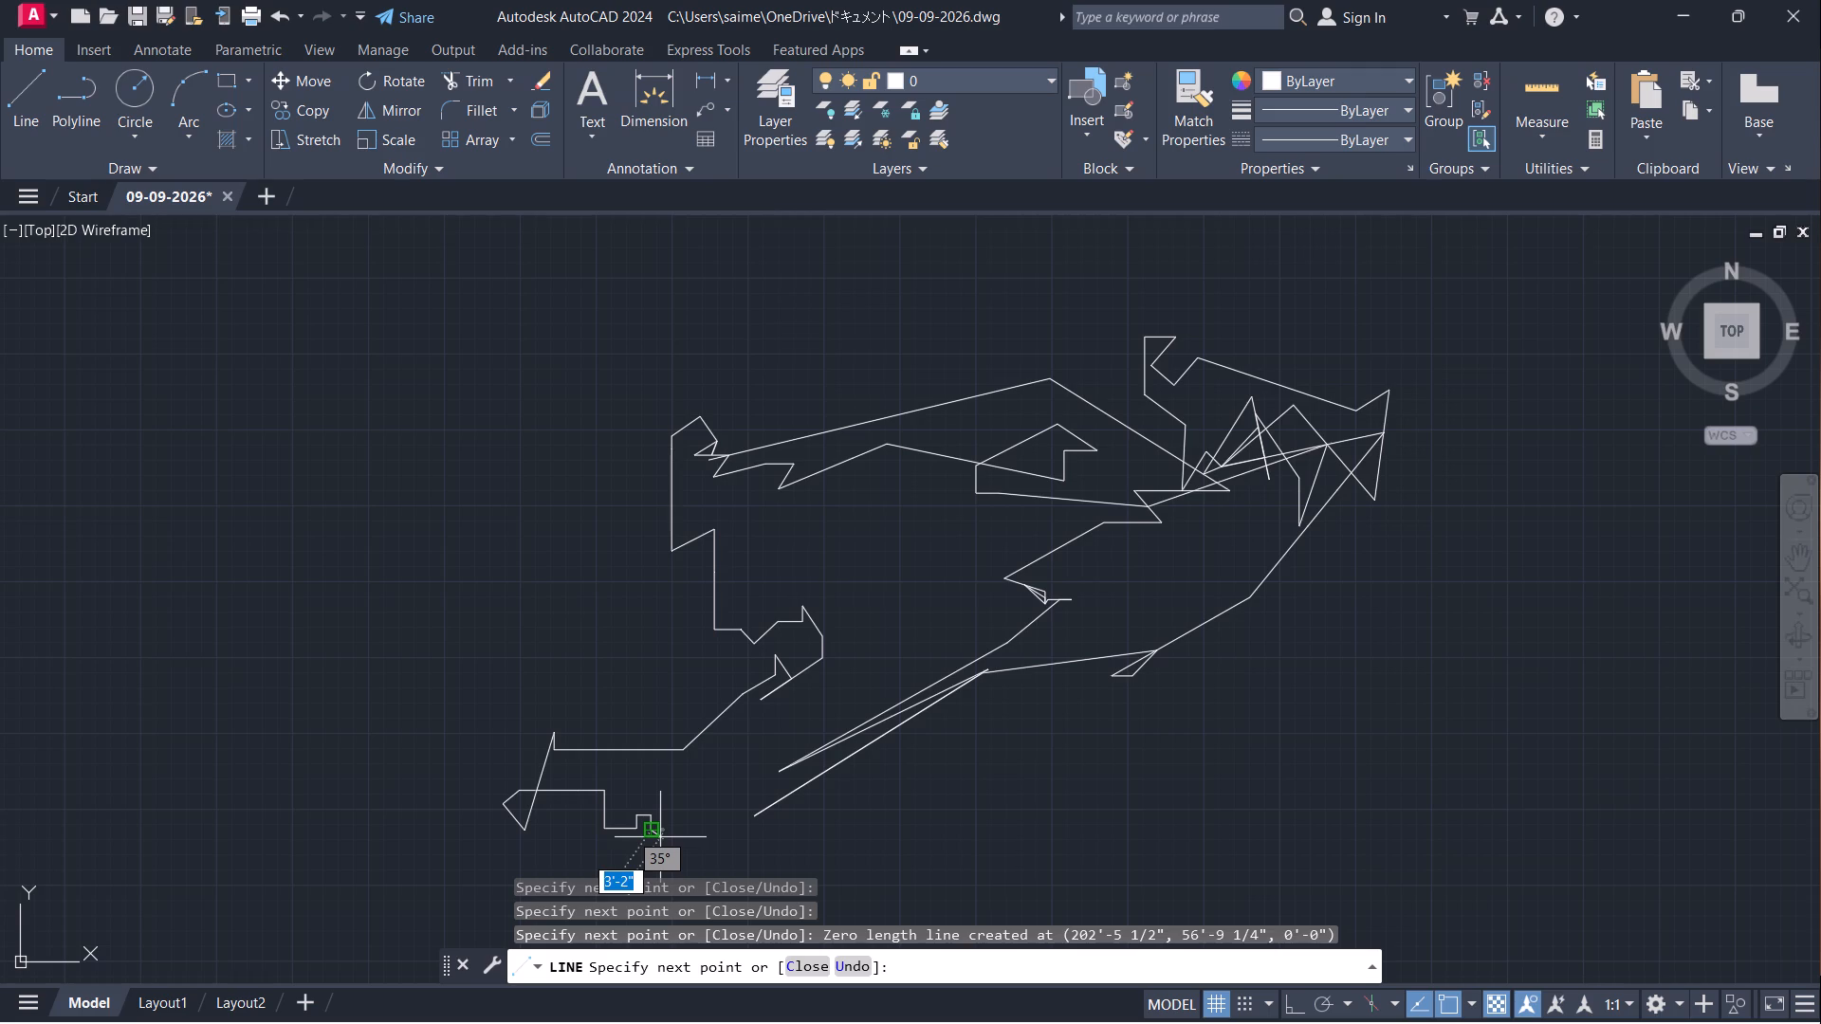
# Run the chain from the small step up-right along the long diagonal lines, ending with an up-left segment above them.
pyautogui.scroll(-1, 656, 847)
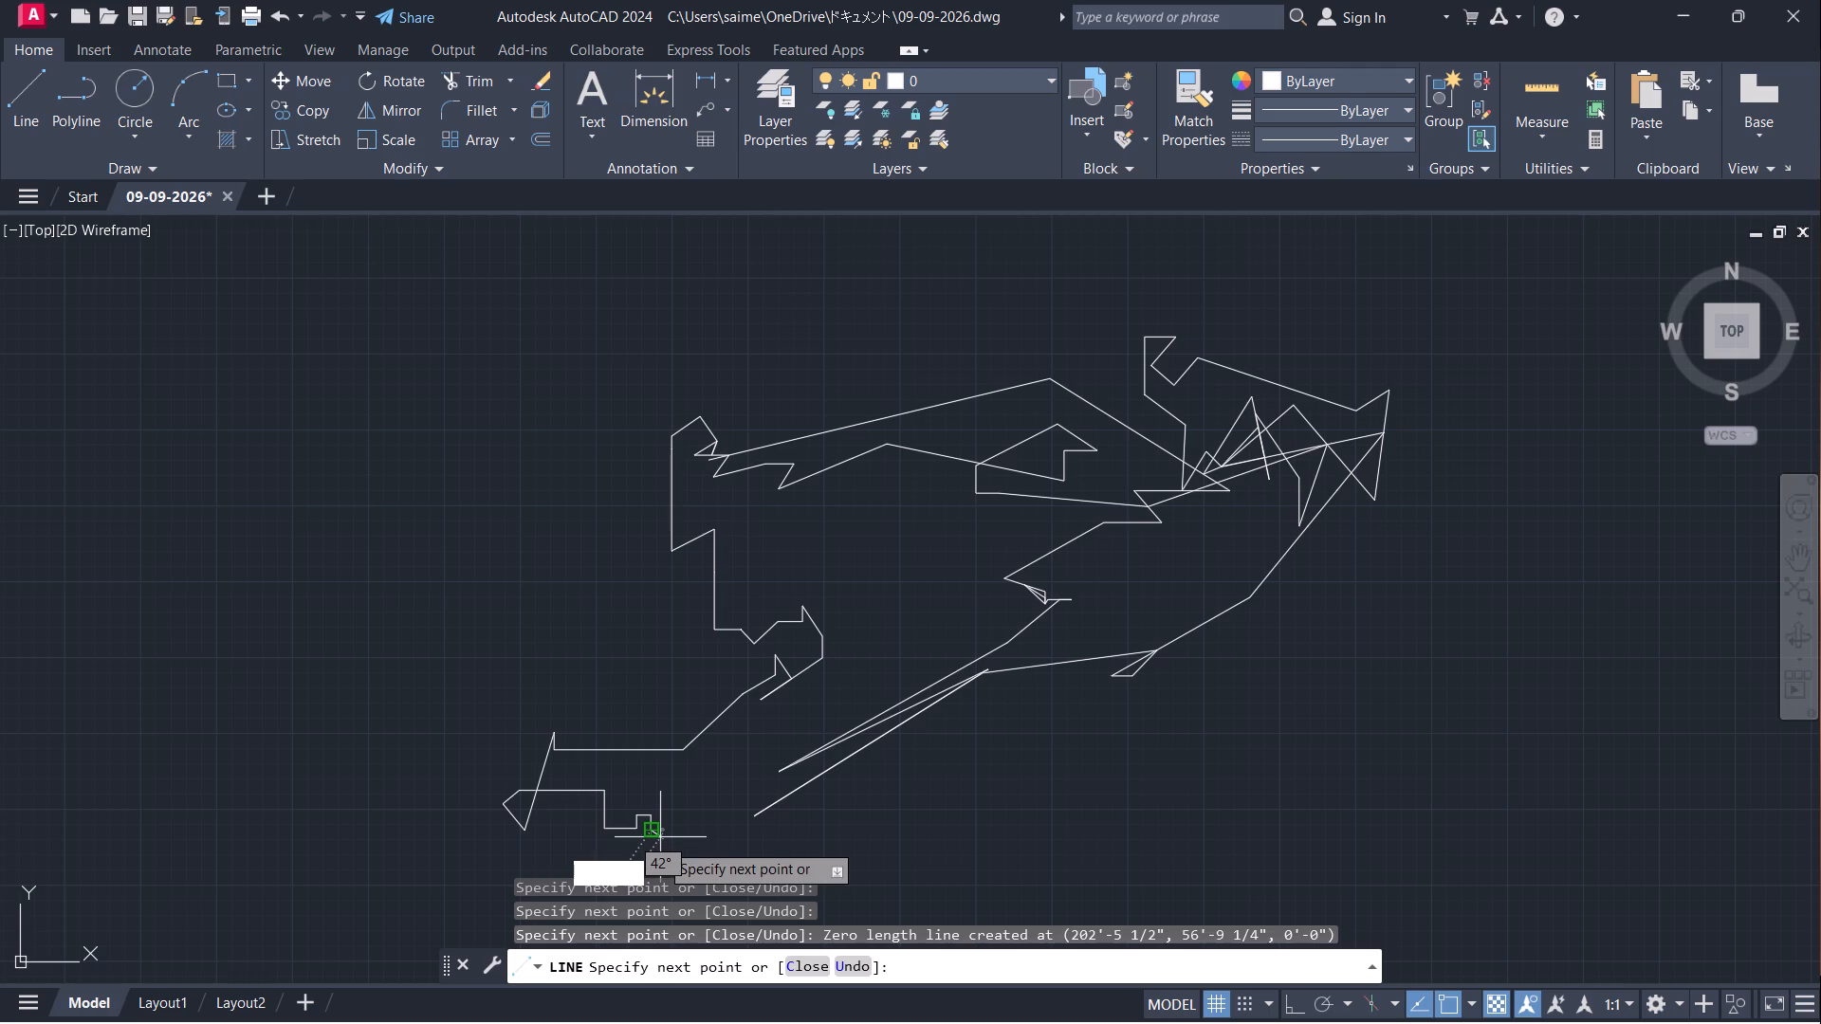
pyautogui.click(778, 761)
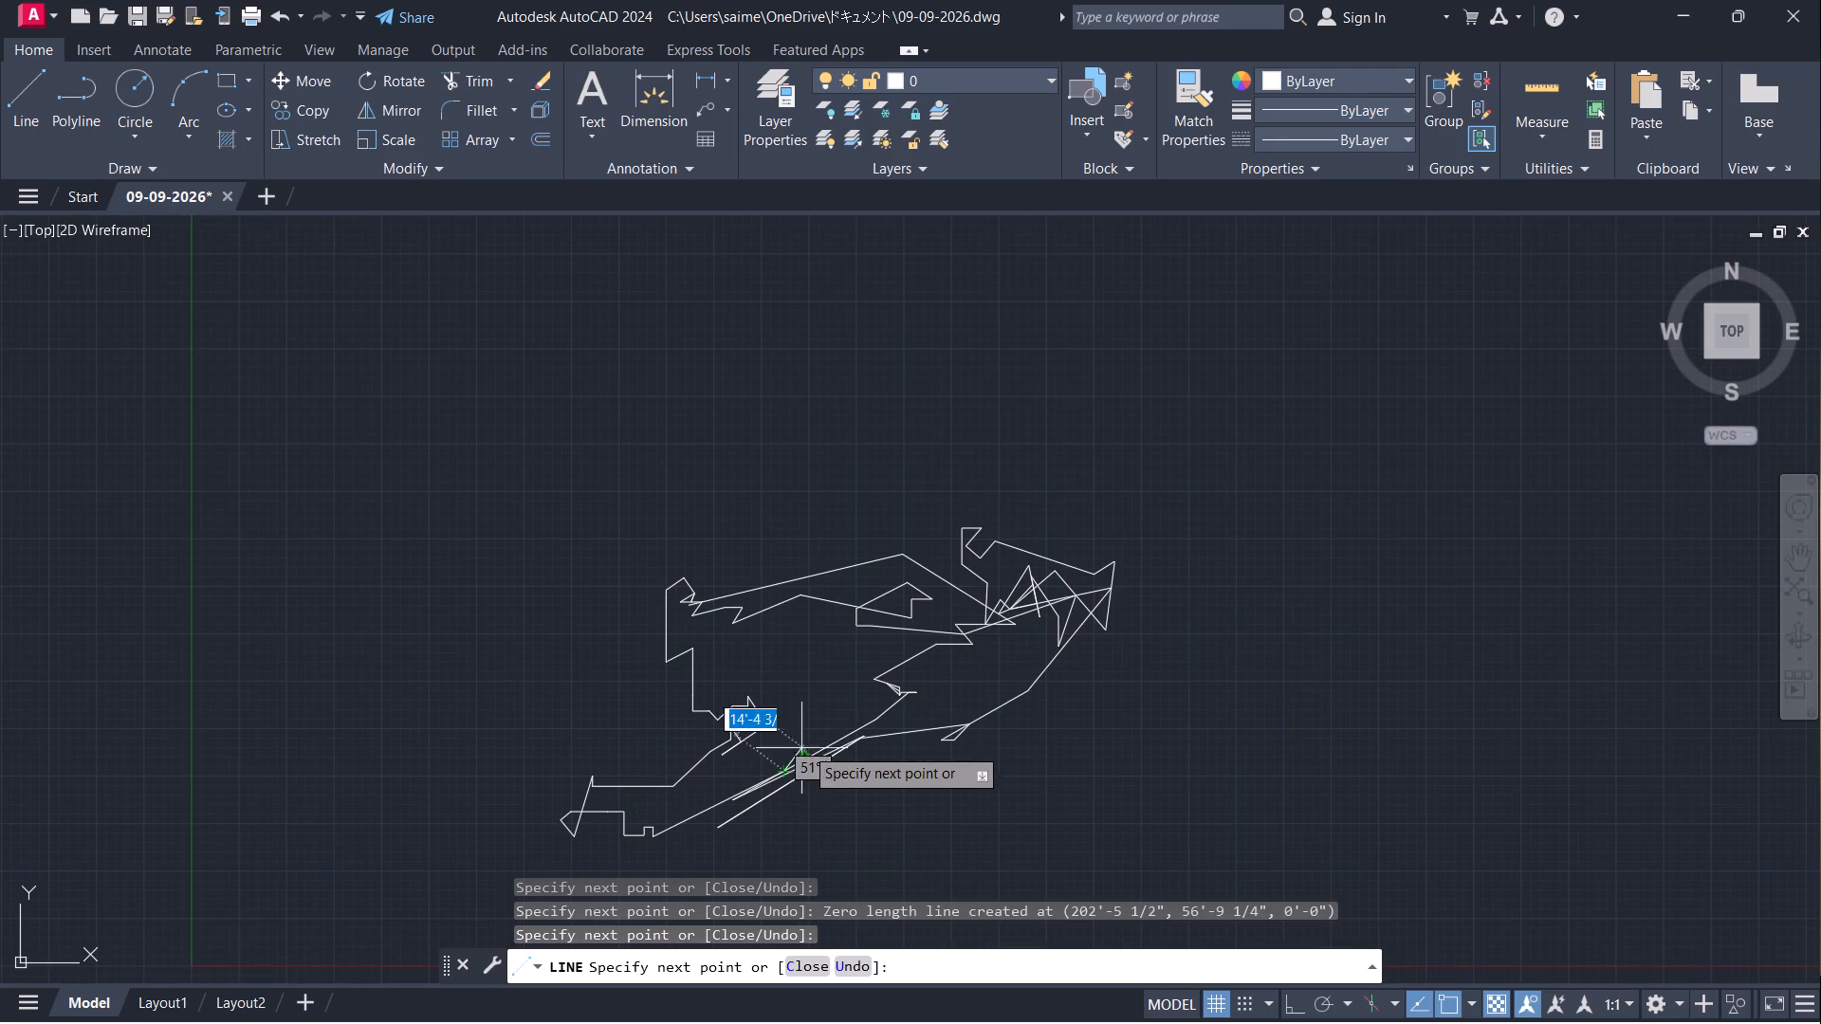
pyautogui.click(836, 735)
pyautogui.click(881, 725)
pyautogui.moveTo(820, 675); pyautogui.dragTo(807, 676)
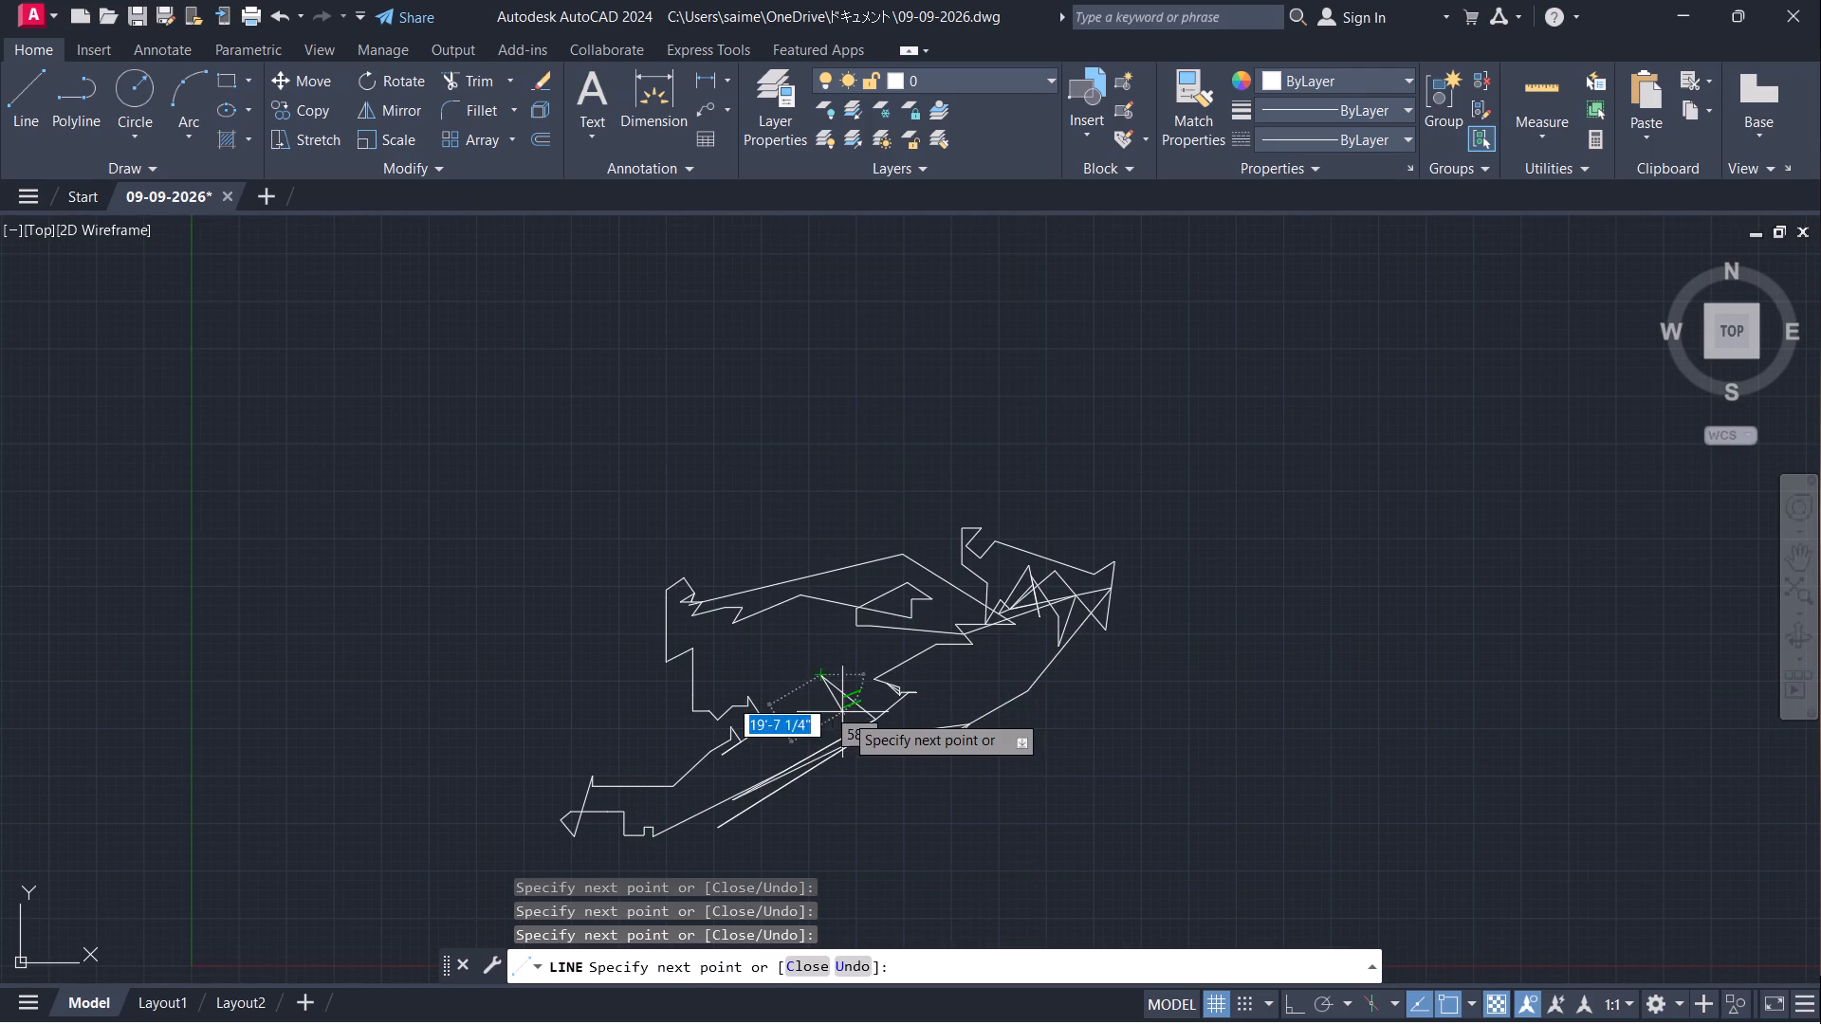
# Continue the chain down-right across the long diagonals with connected segments ending well below them.
pyautogui.click(844, 713)
pyautogui.click(860, 715)
pyautogui.click(885, 773)
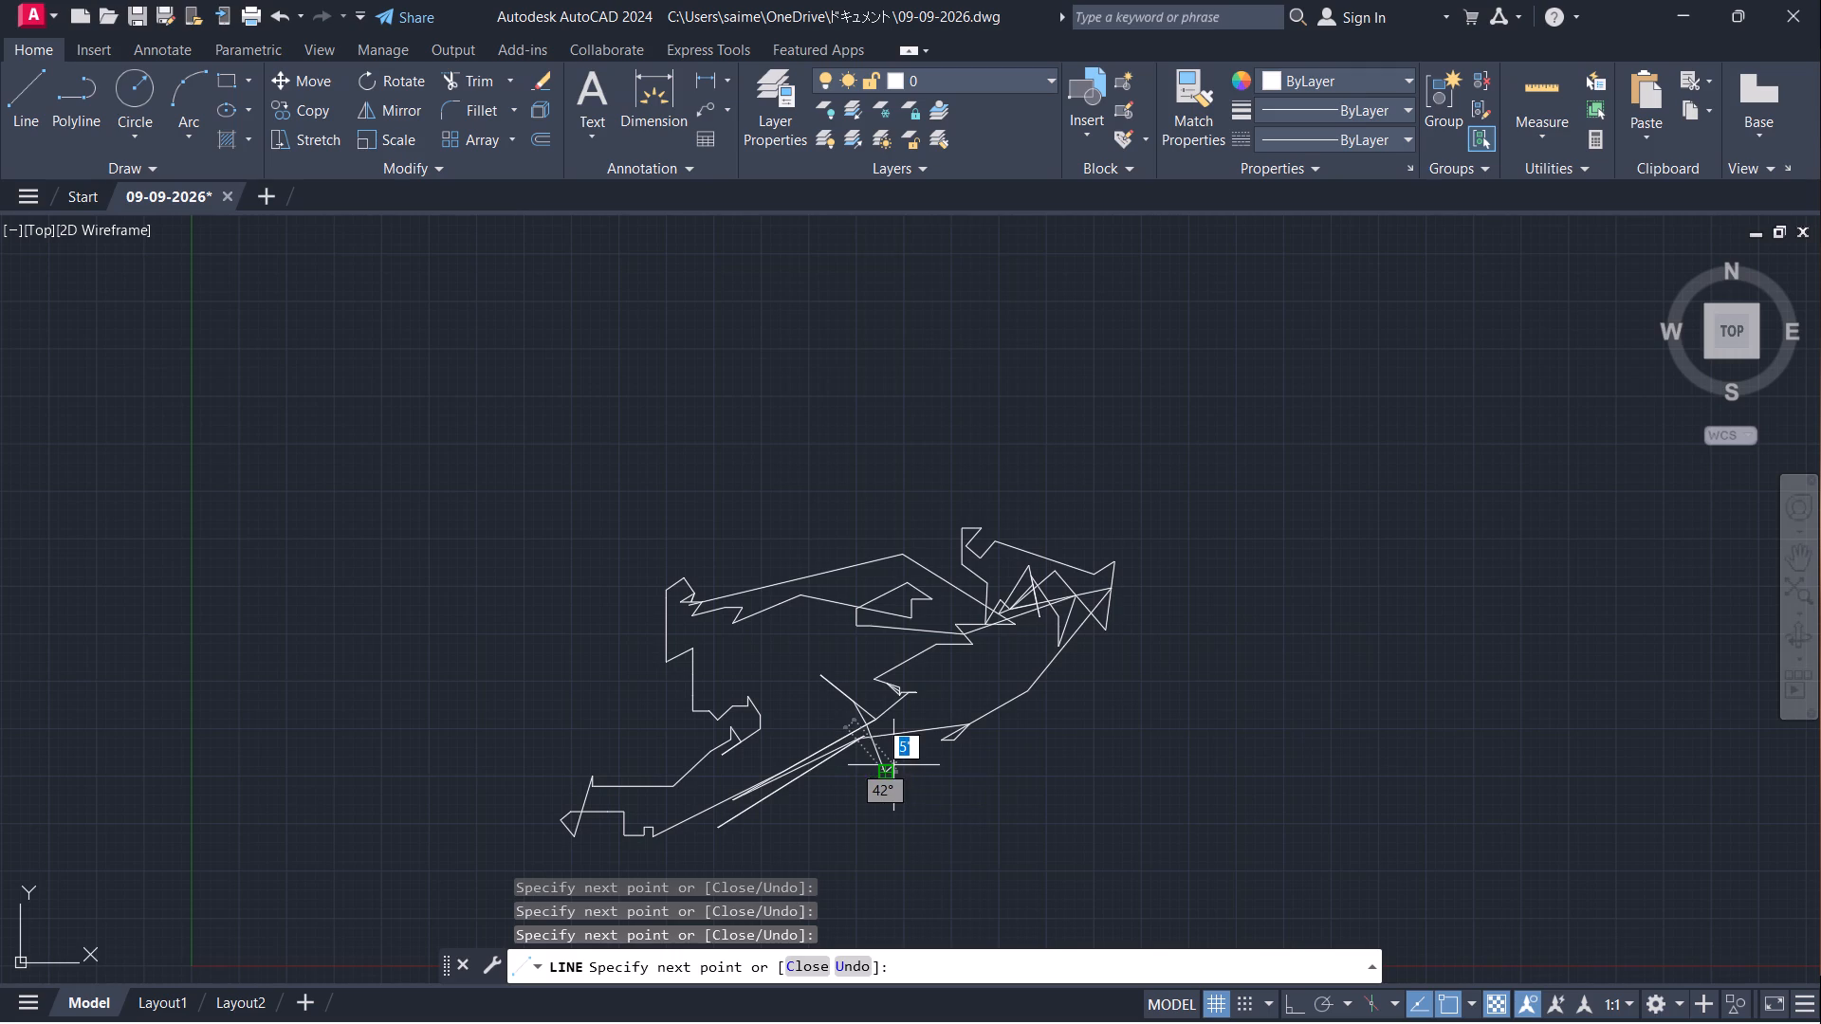
pyautogui.click(937, 849)
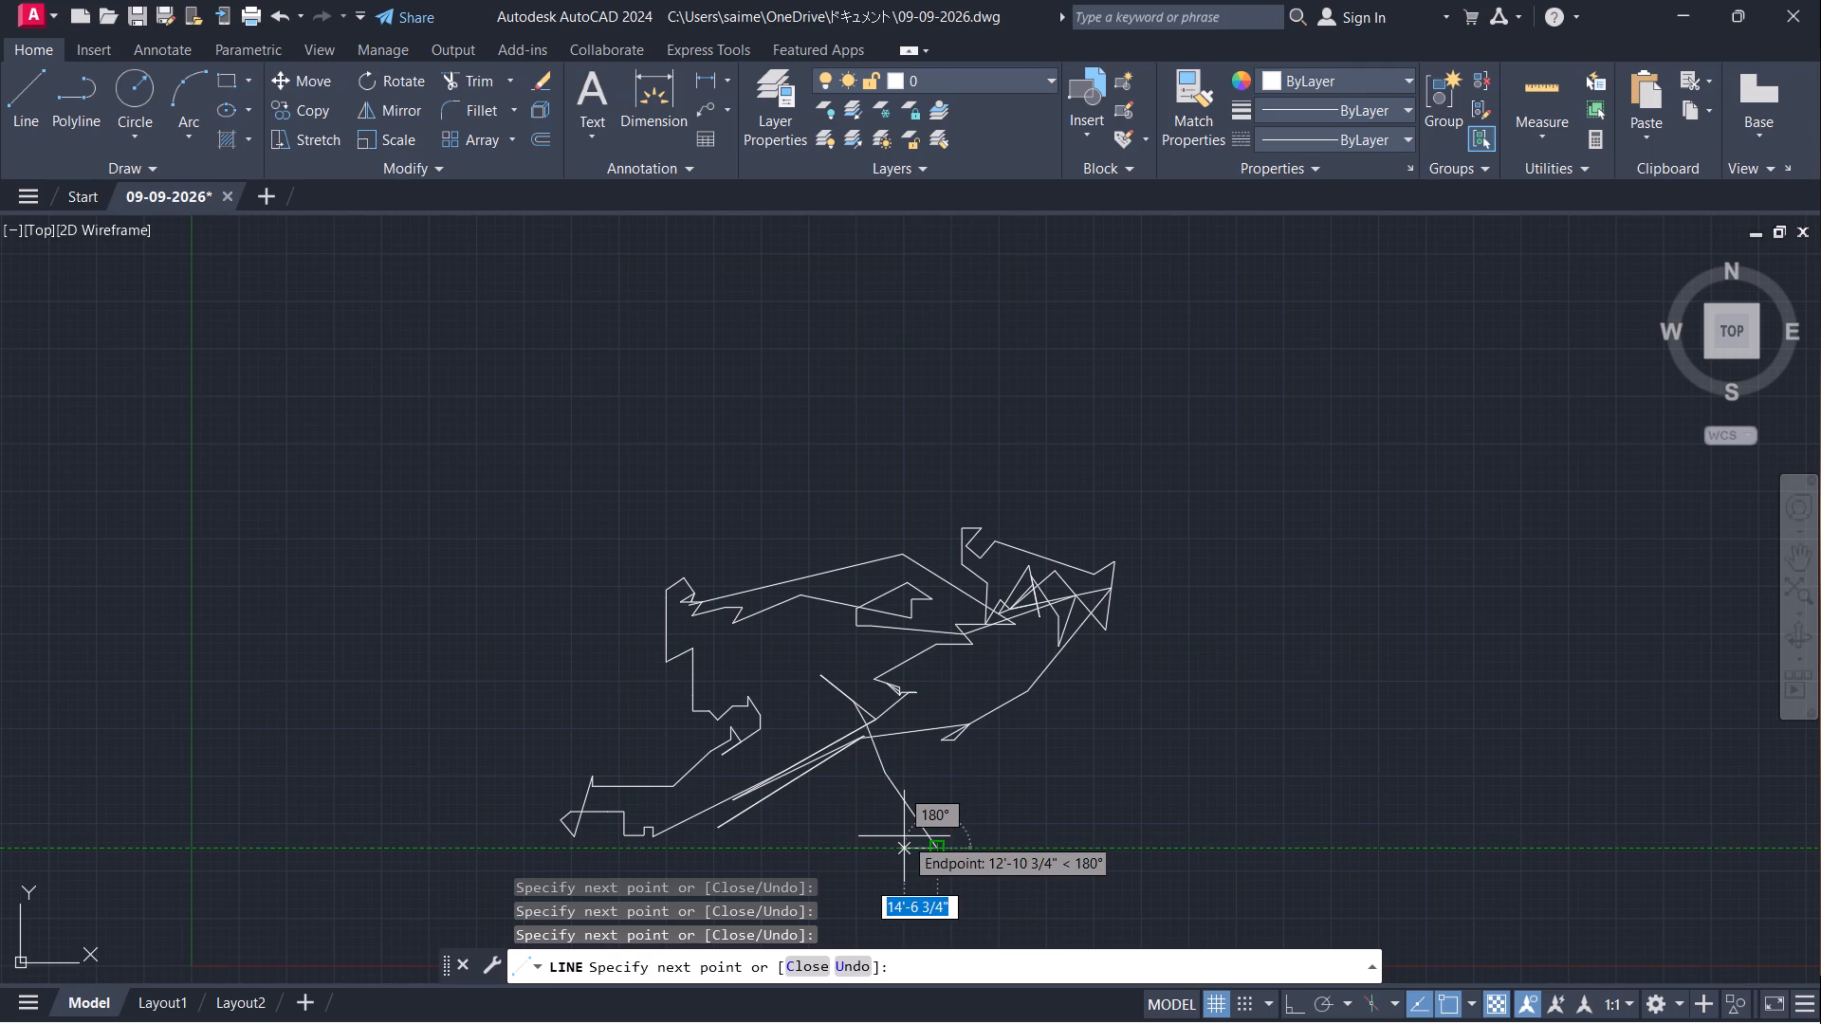
# Finish the descending branch with a leftward segment about 12'-10 3/4" long and a cluster of short zigzag segments.
pyautogui.click(904, 836)
pyautogui.click(919, 831)
pyautogui.click(911, 848)
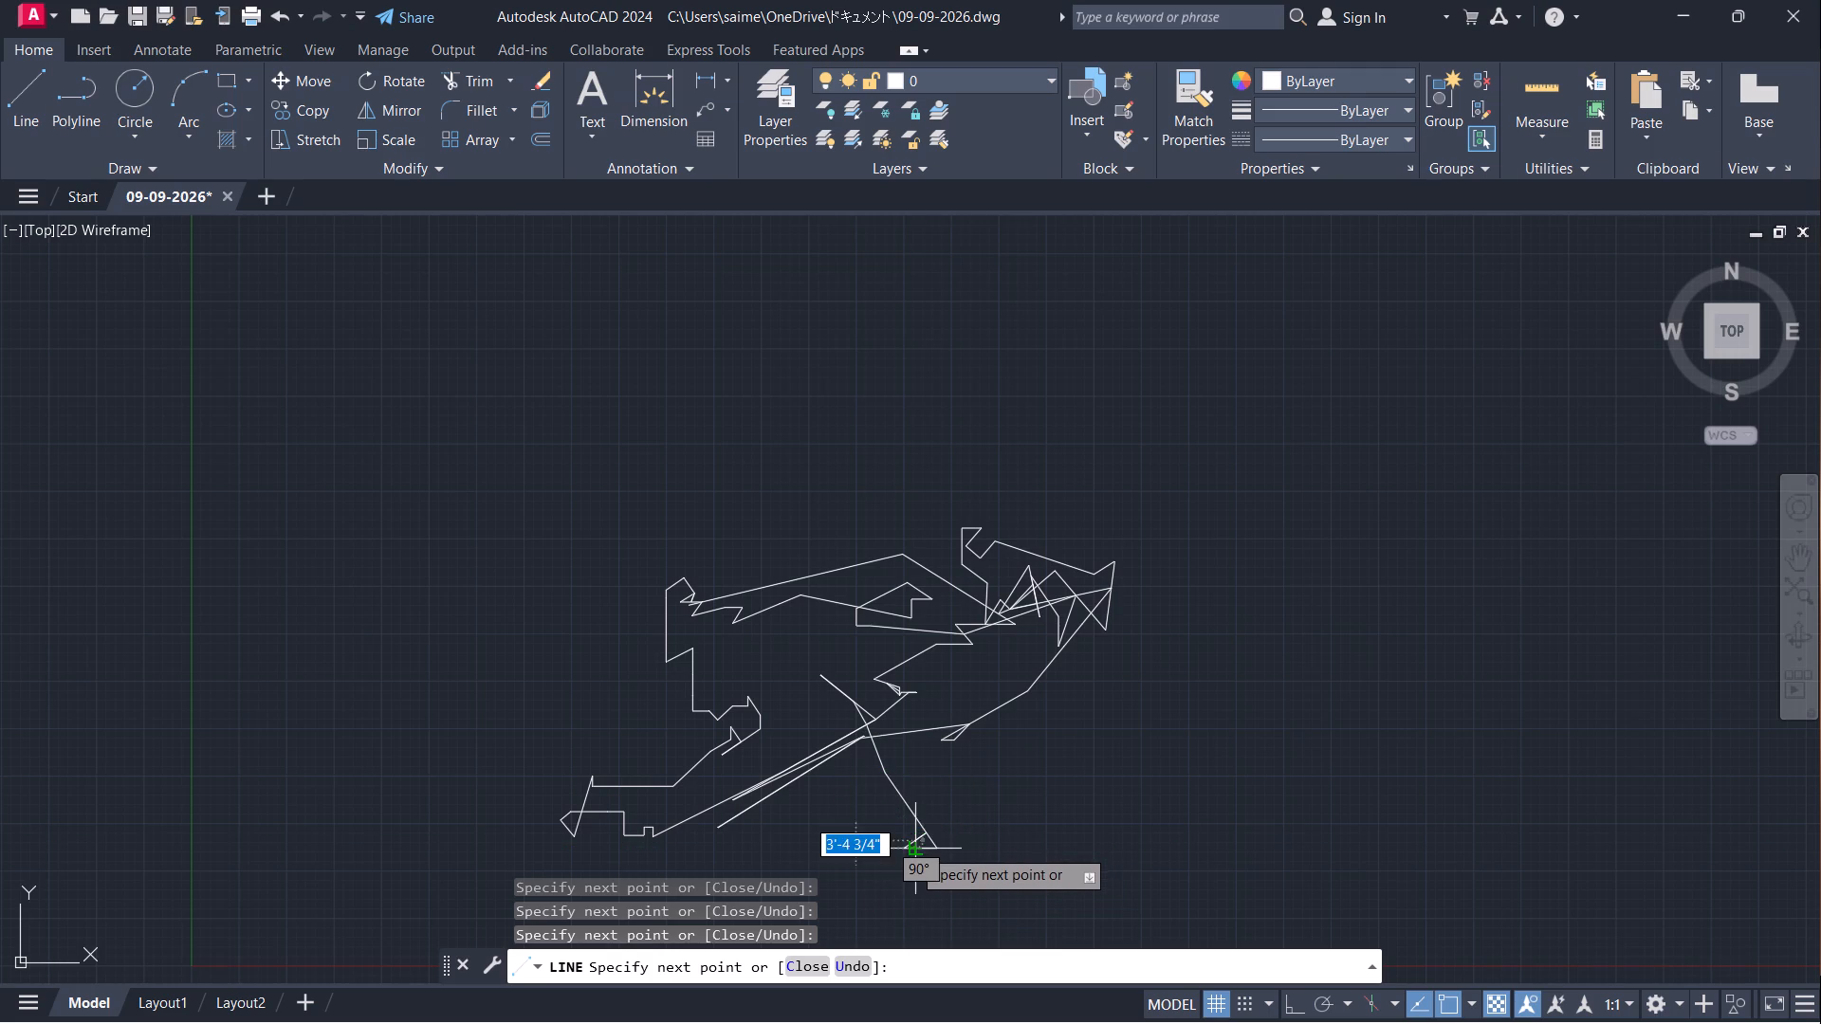
pyautogui.click(923, 843)
pyautogui.click(932, 811)
pyautogui.click(922, 853)
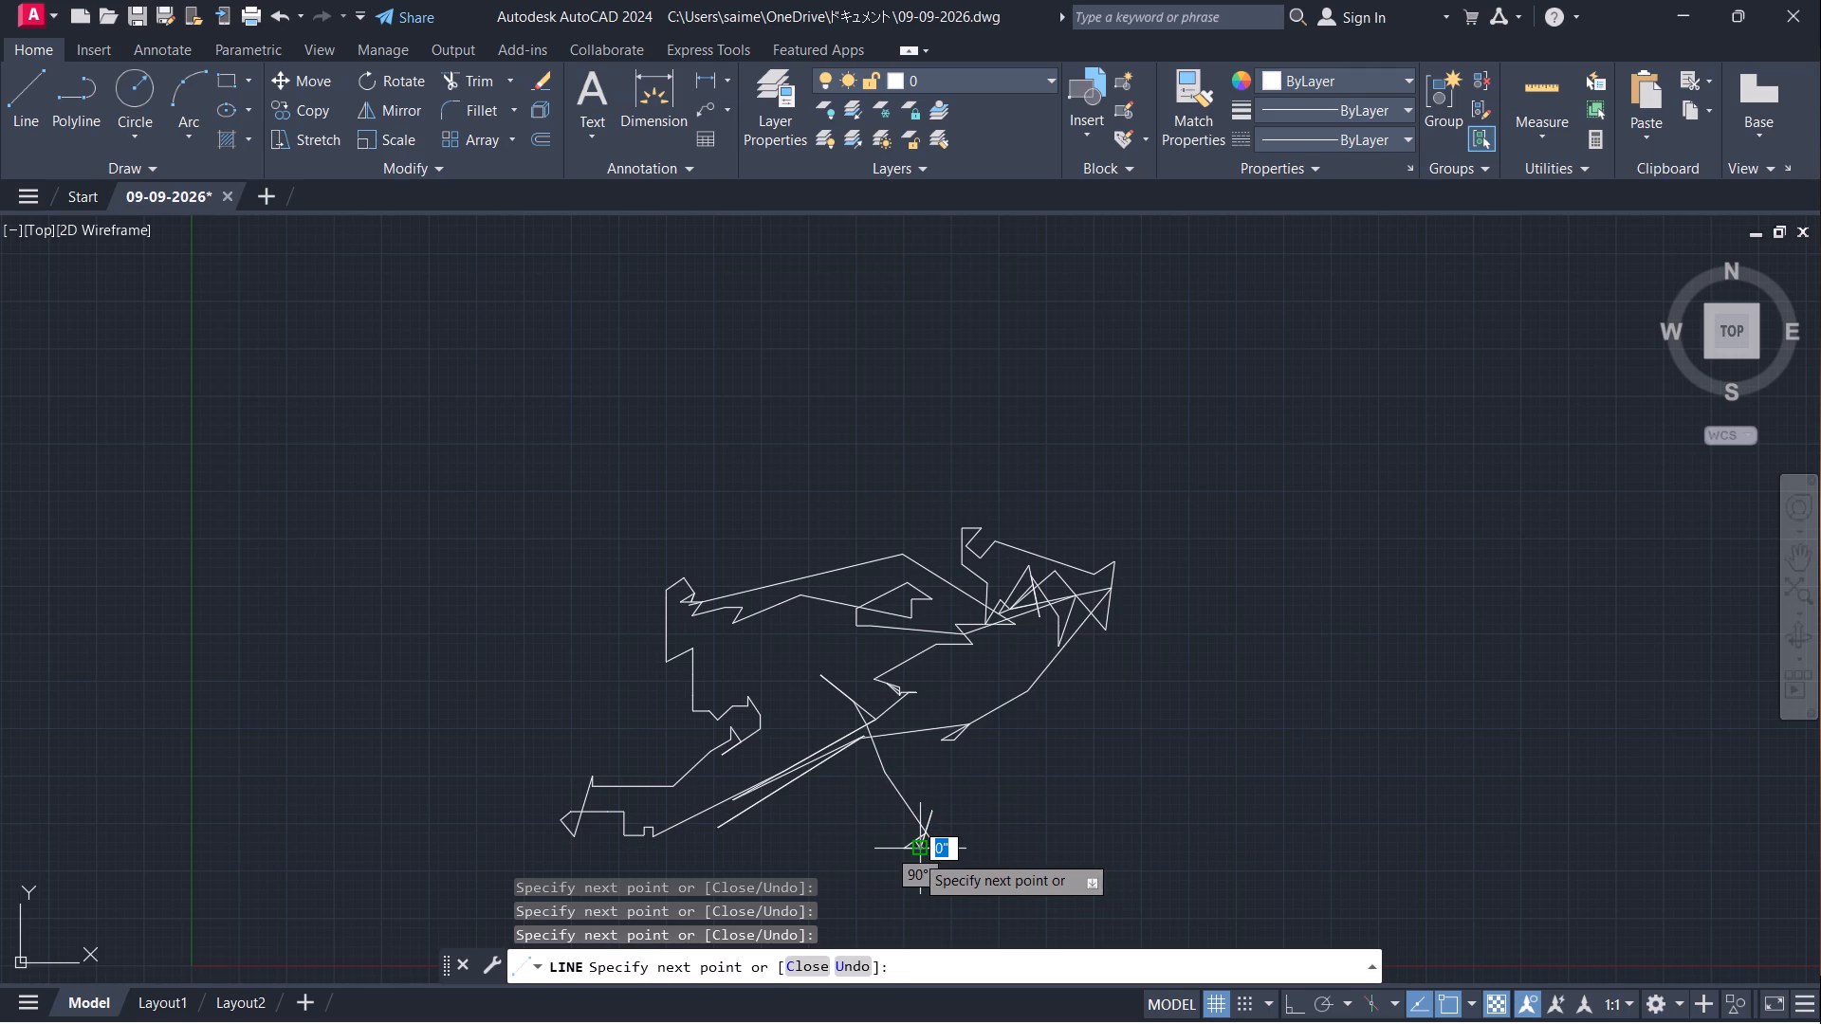
pyautogui.click(910, 853)
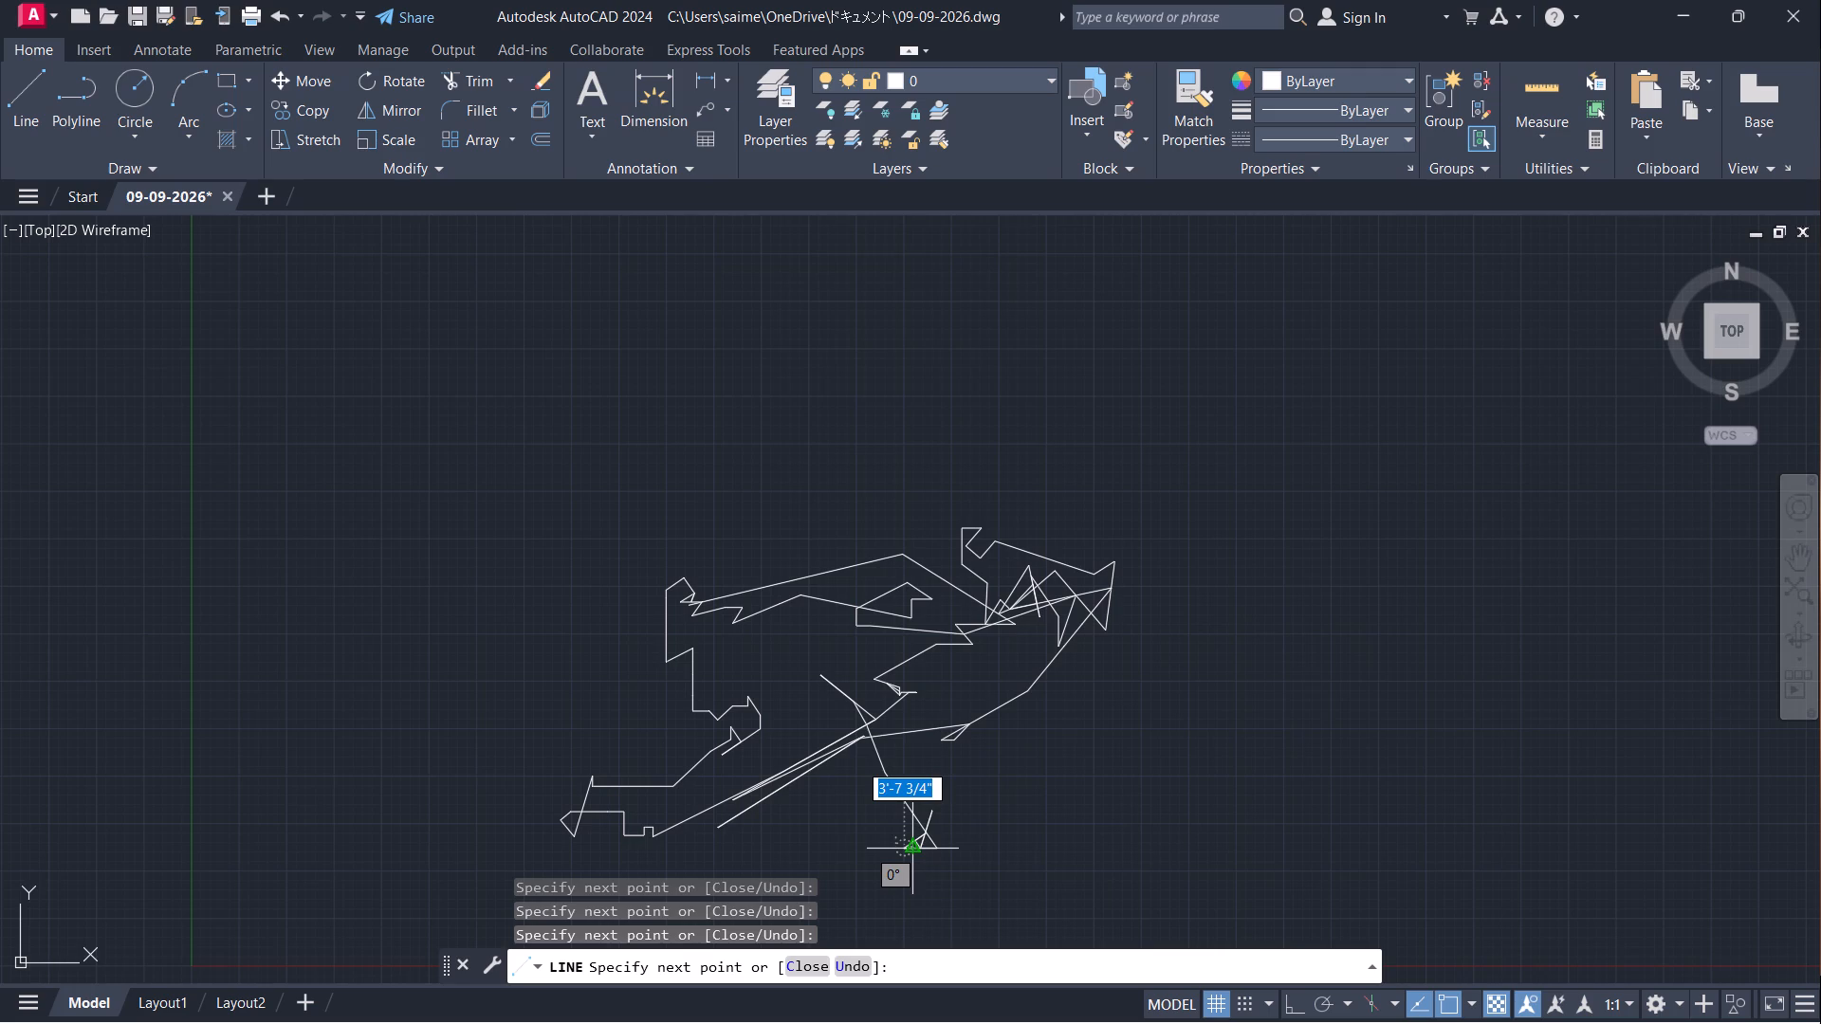
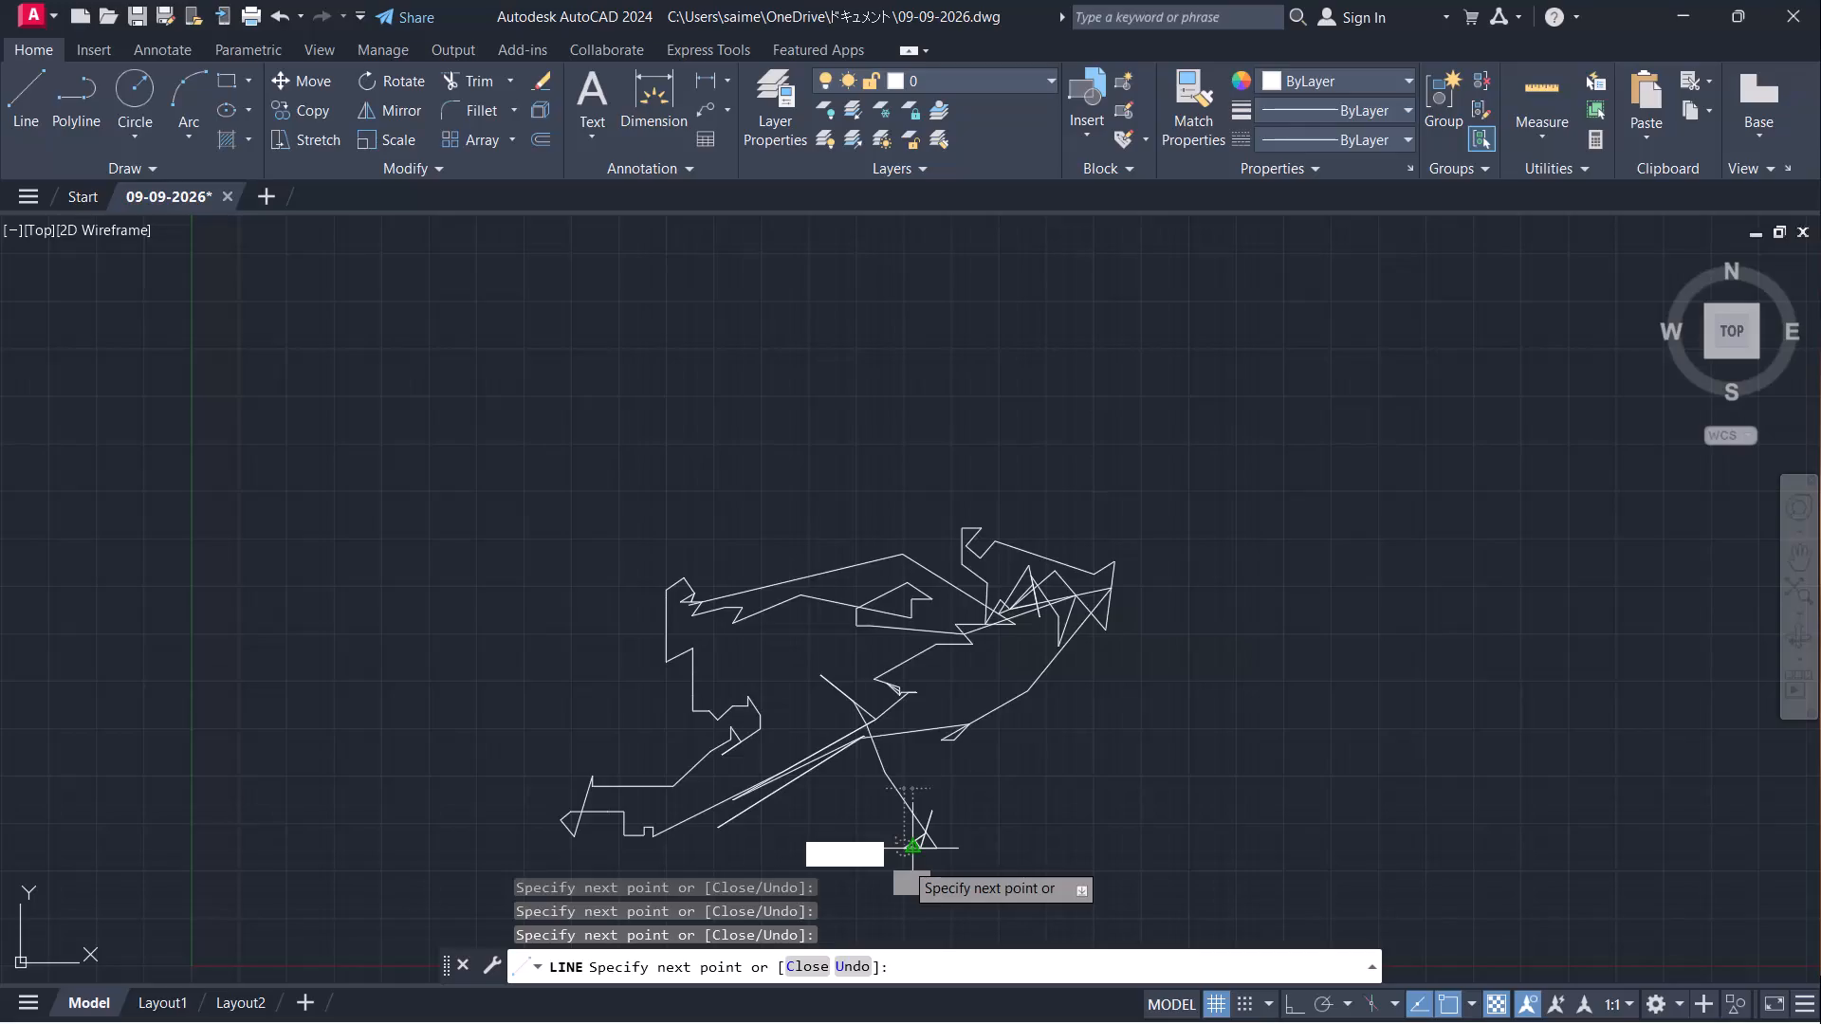
# Extend the chain with a long leftward run beneath the drawing, turning up-left to the outline's lower-left corner.
pyautogui.click(665, 880)
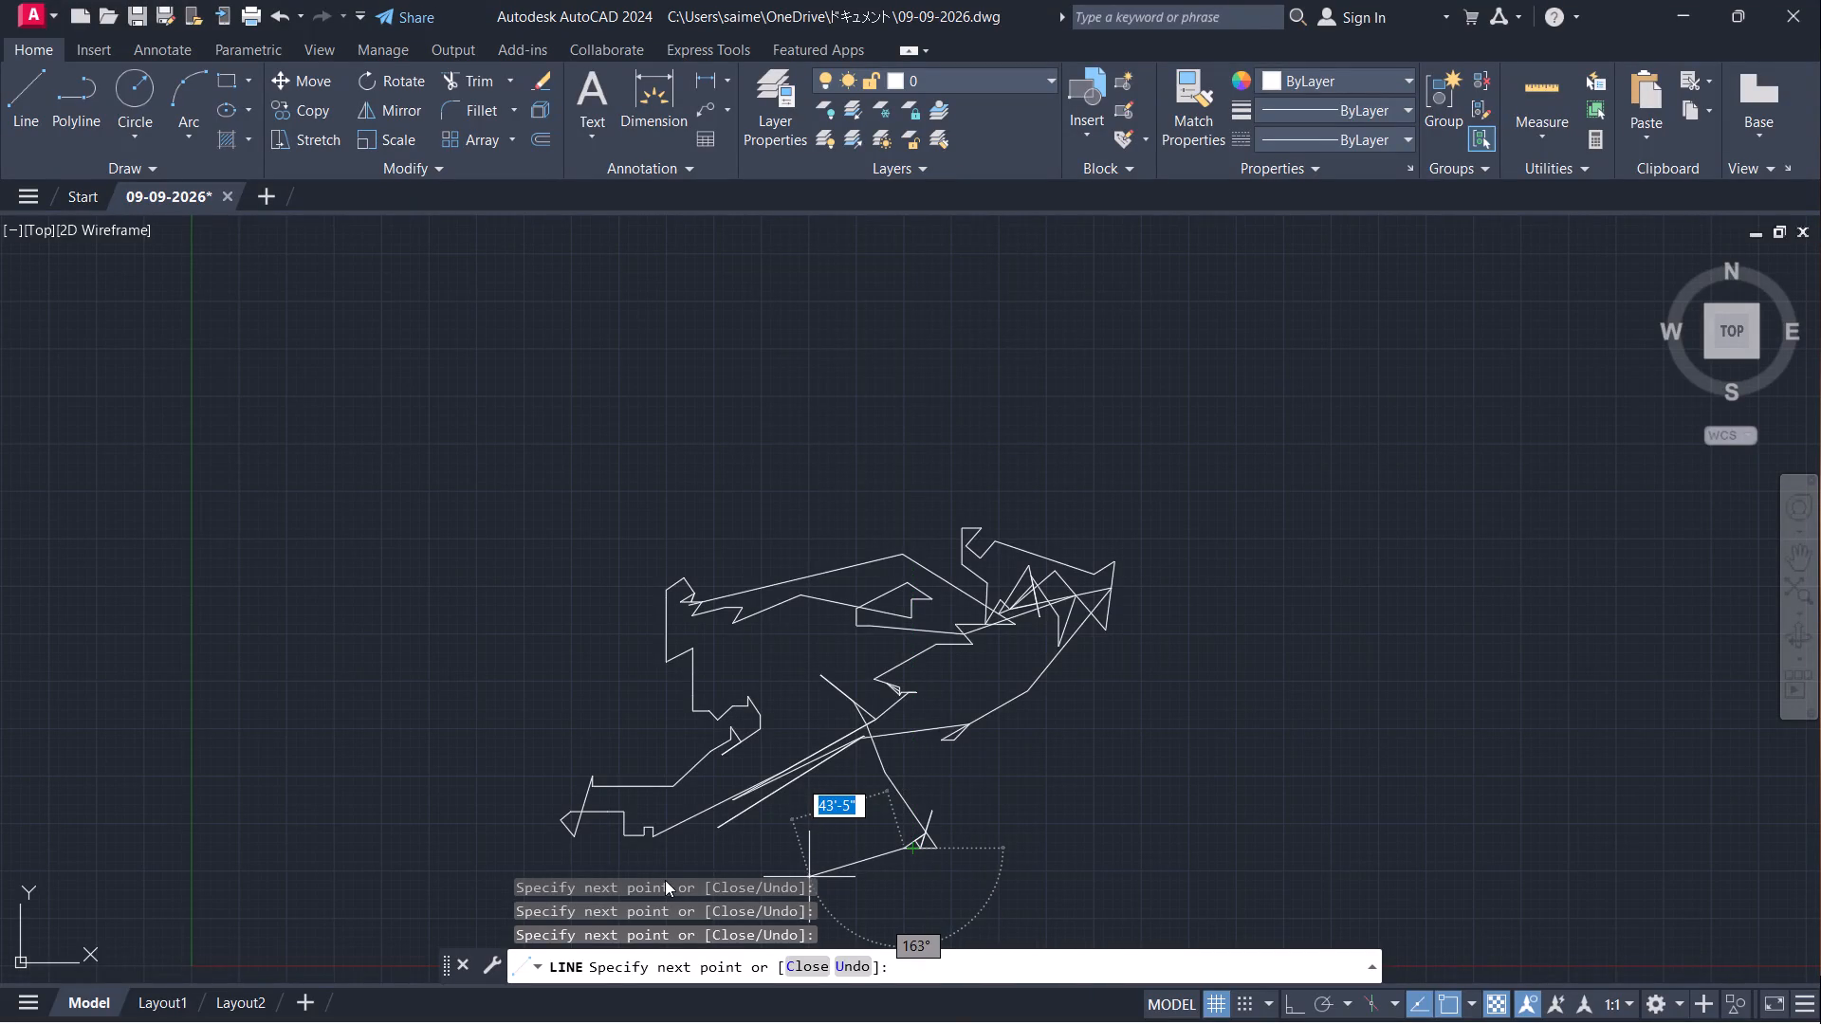
pyautogui.click(645, 881)
pyautogui.click(640, 897)
pyautogui.click(614, 914)
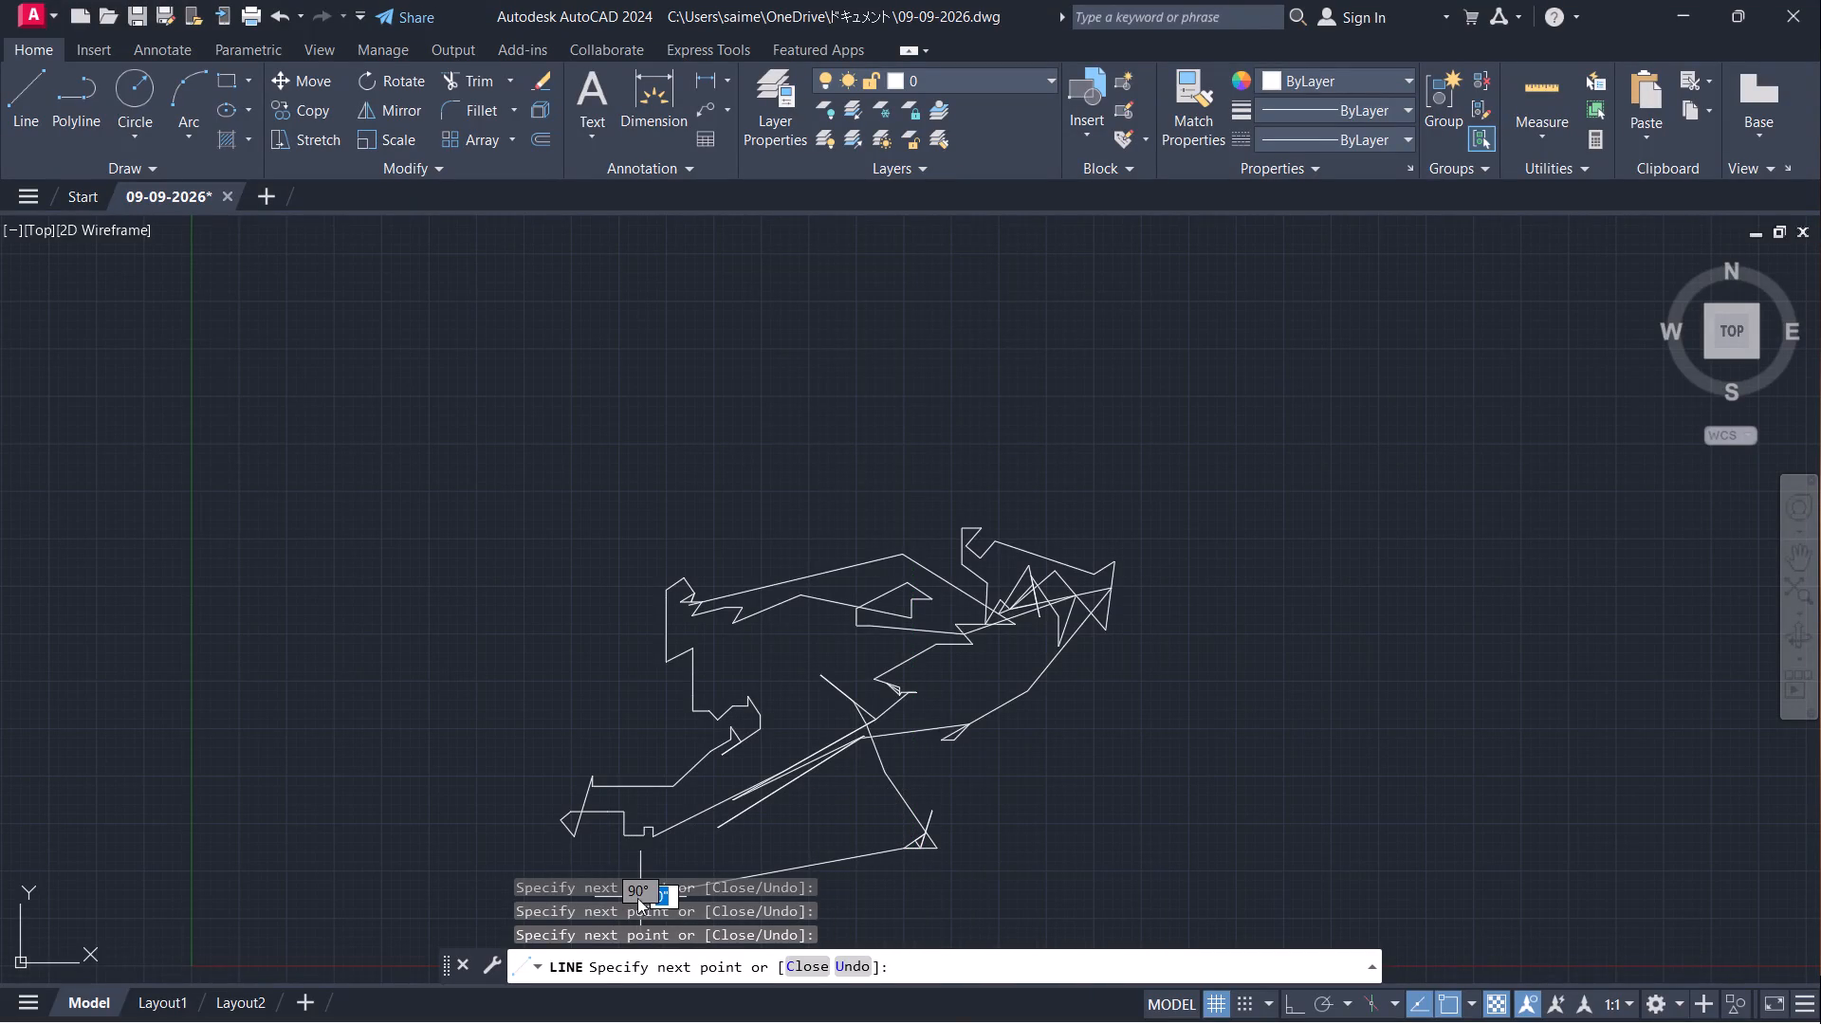
pyautogui.click(581, 827)
# Run connected segments rightward from that corner across the small square step, drop to the bottom lines, and return leftward along them.
pyautogui.click(620, 825)
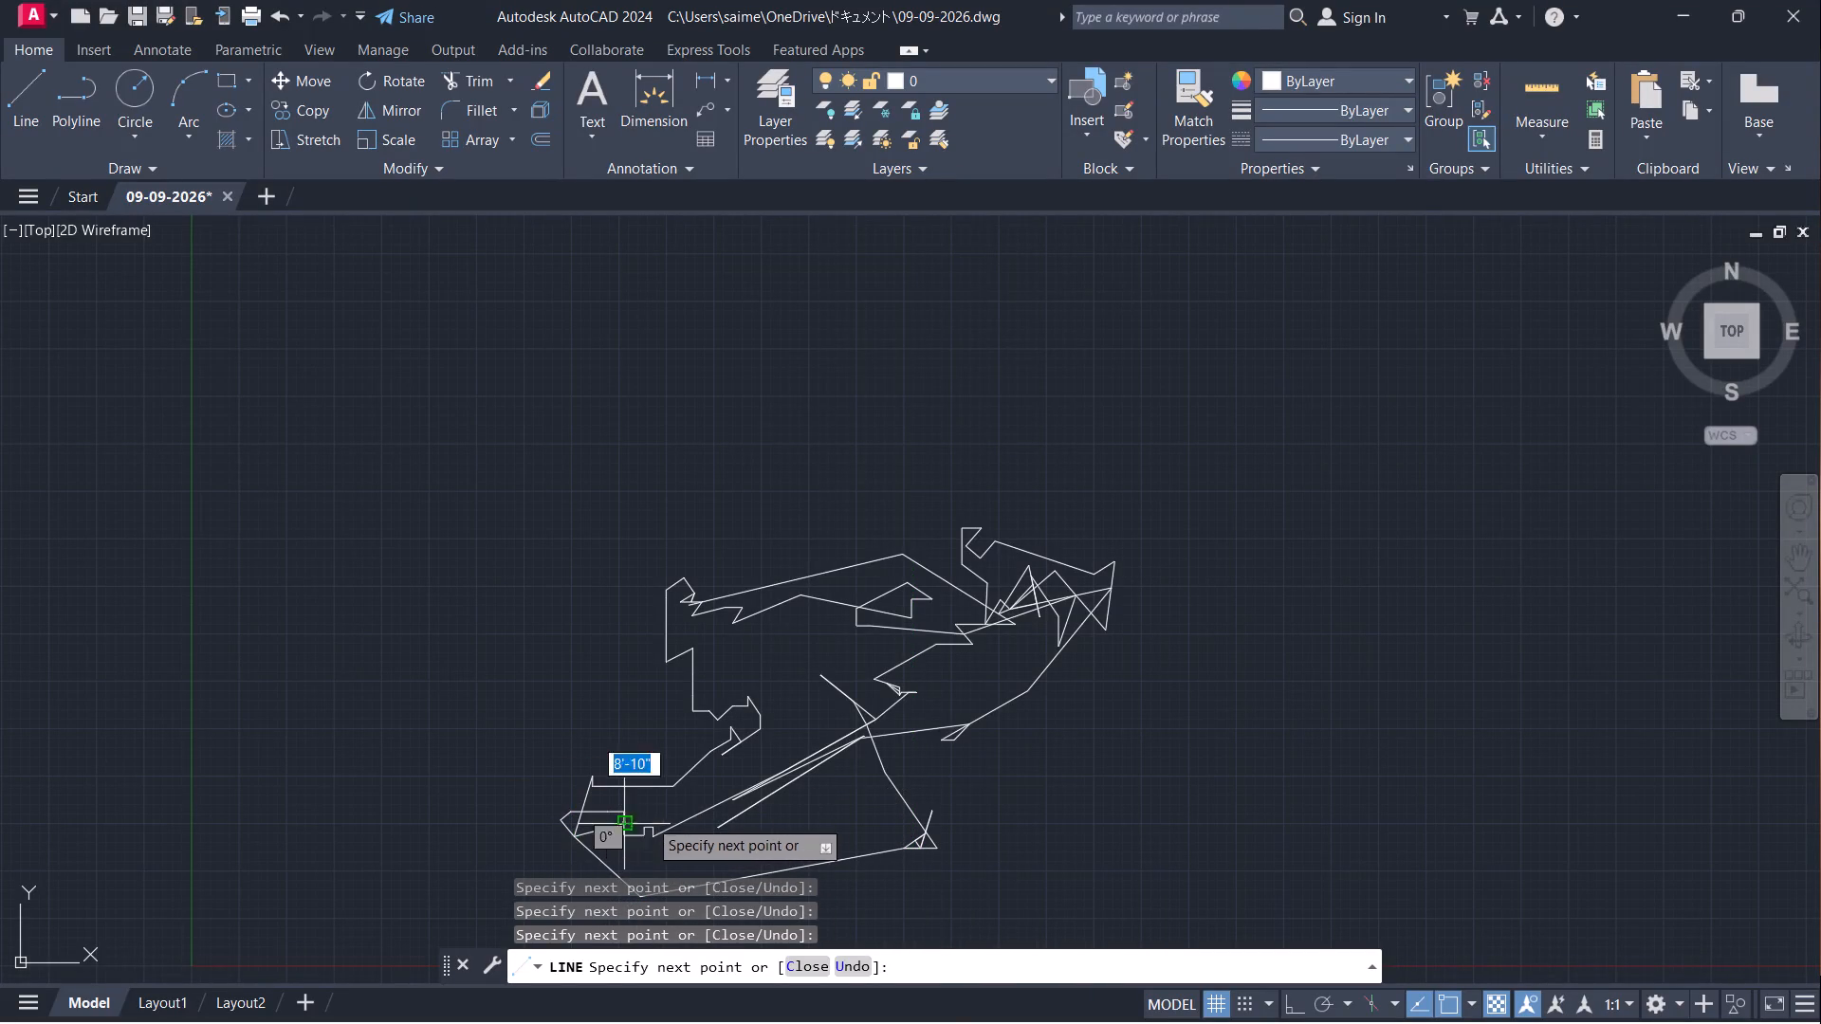
pyautogui.click(670, 814)
pyautogui.click(693, 813)
pyautogui.click(703, 839)
pyautogui.click(691, 872)
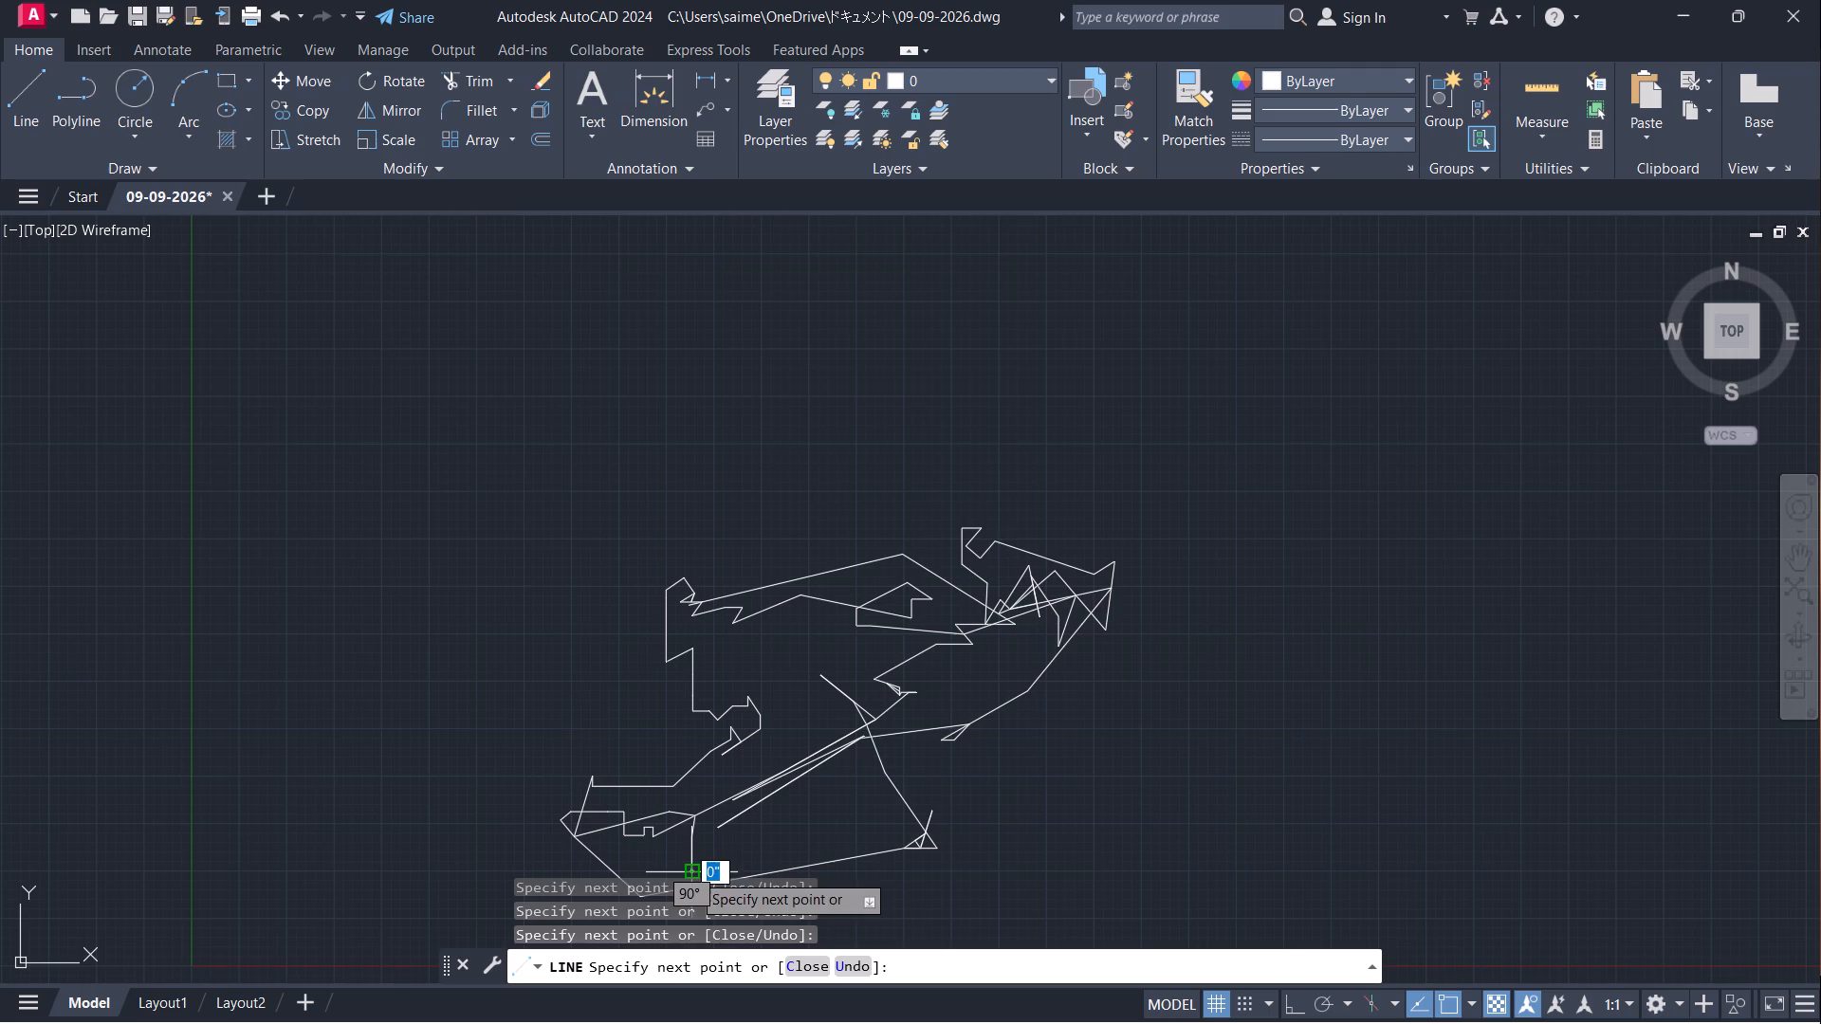
pyautogui.click(655, 875)
pyautogui.click(621, 869)
# Continue the chain rightward along the bottom lines, rising slightly into a small cluster of short zigzag segments.
pyautogui.click(674, 863)
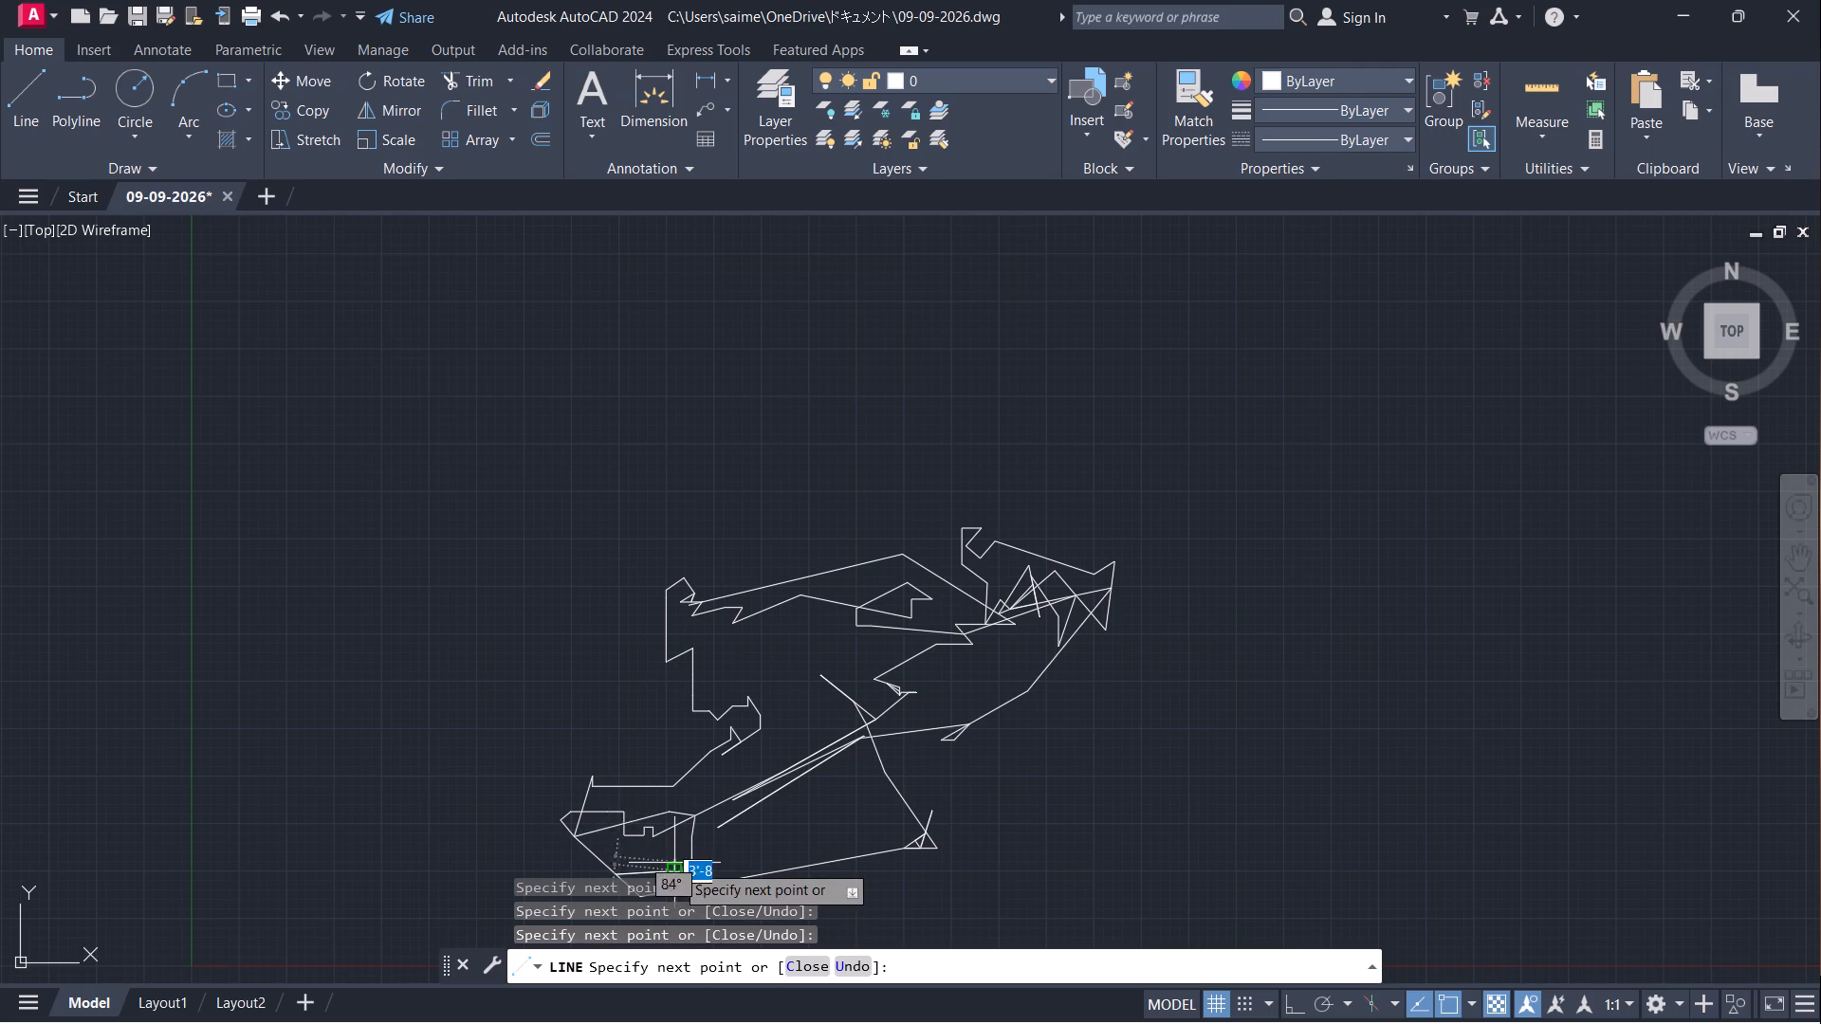
pyautogui.click(729, 863)
pyautogui.click(784, 846)
pyautogui.click(777, 868)
pyautogui.click(791, 856)
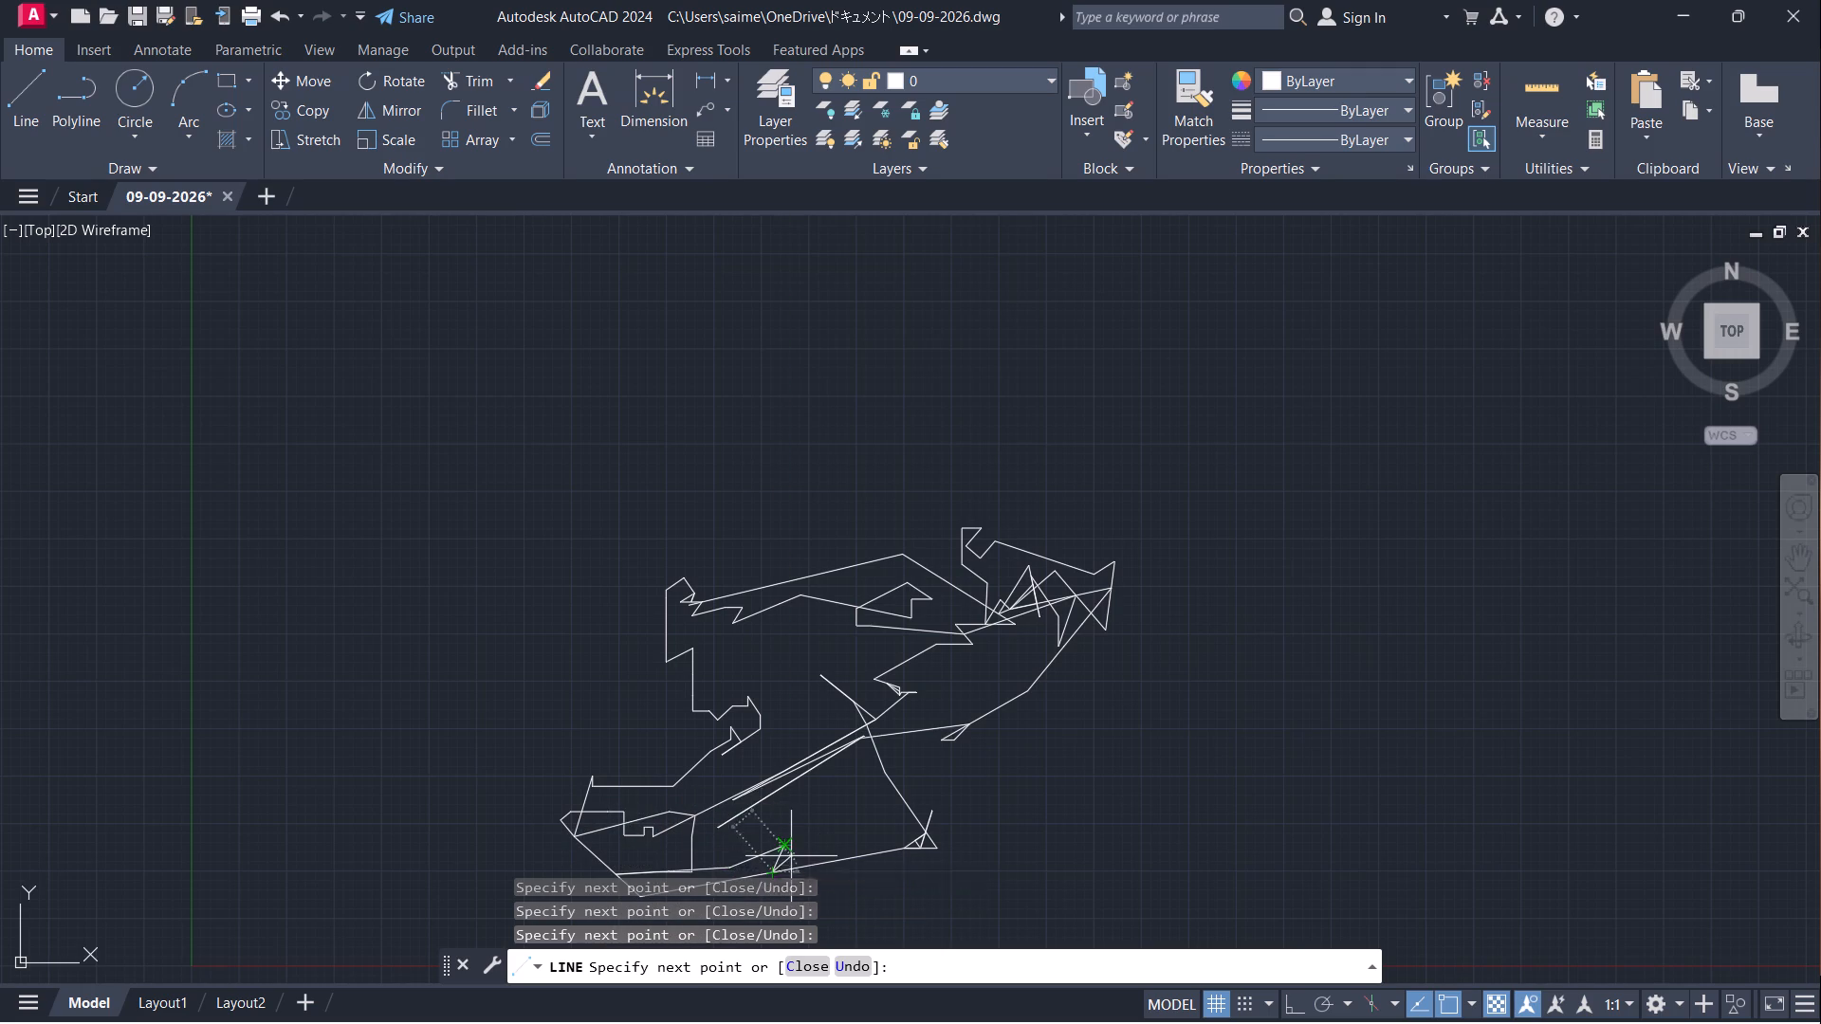
pyautogui.click(771, 863)
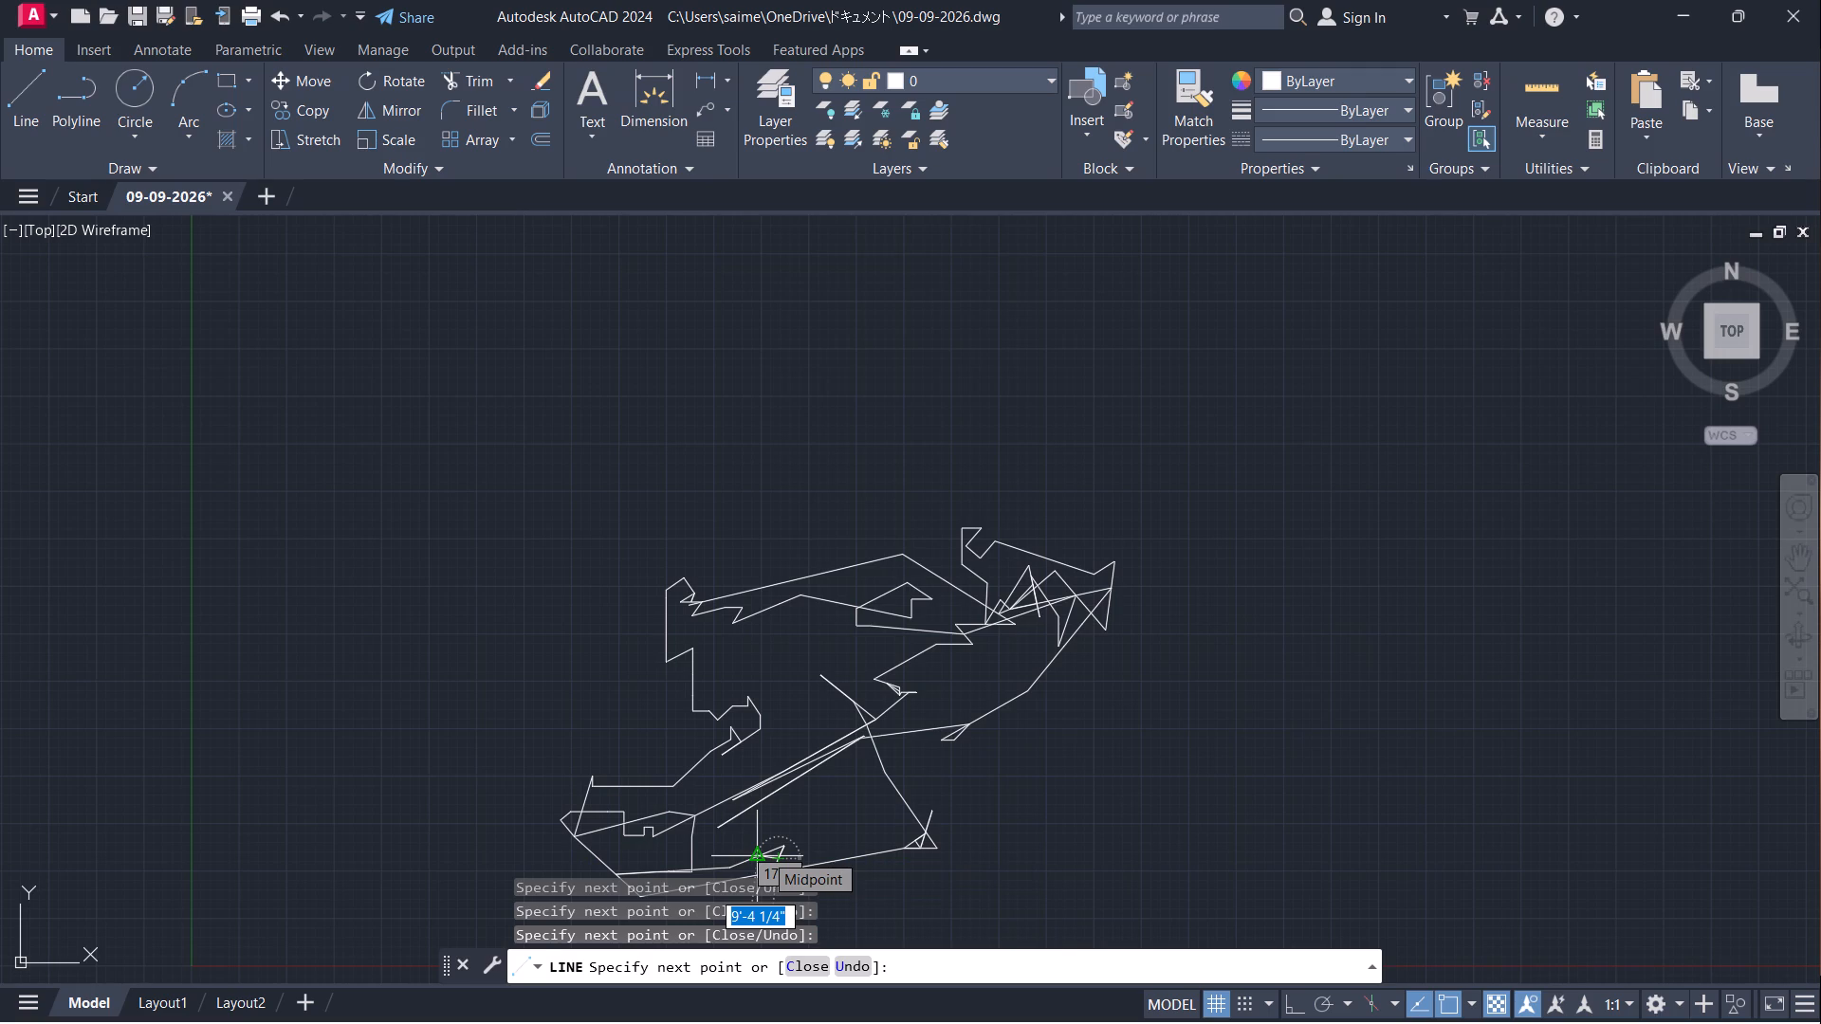
pyautogui.click(763, 852)
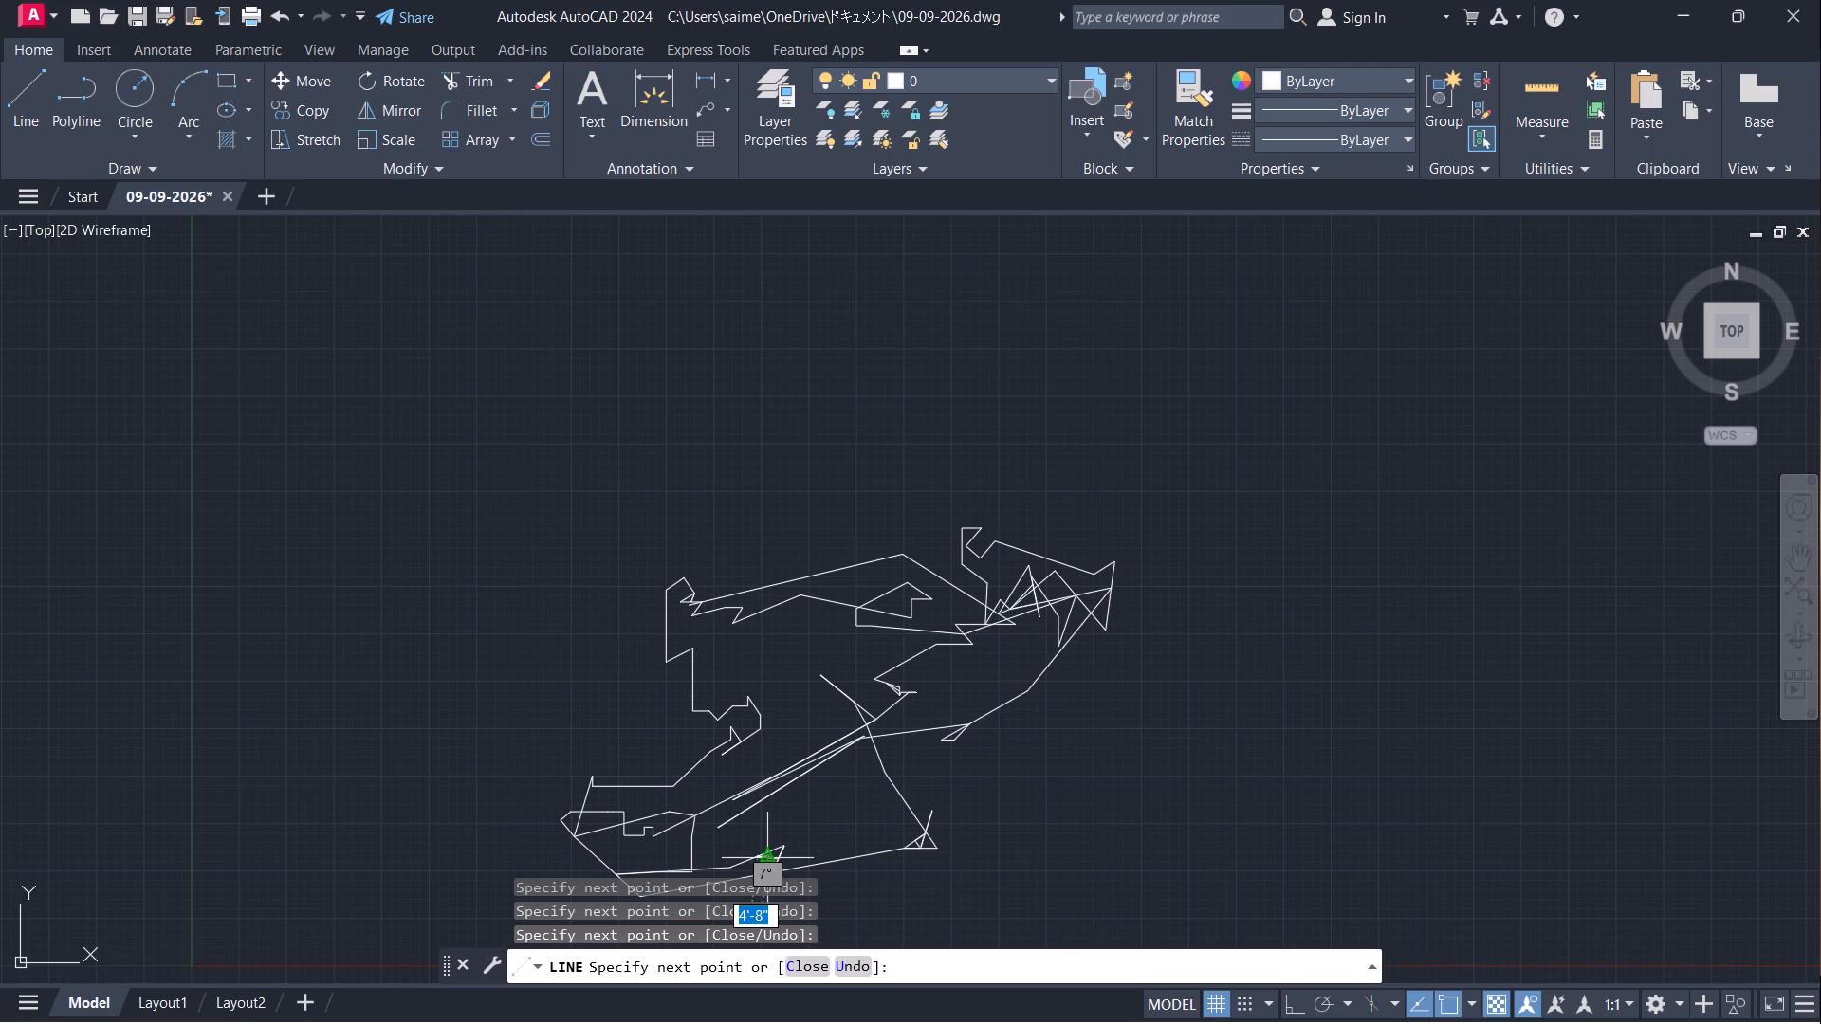
pyautogui.click(763, 851)
pyautogui.click(763, 851)
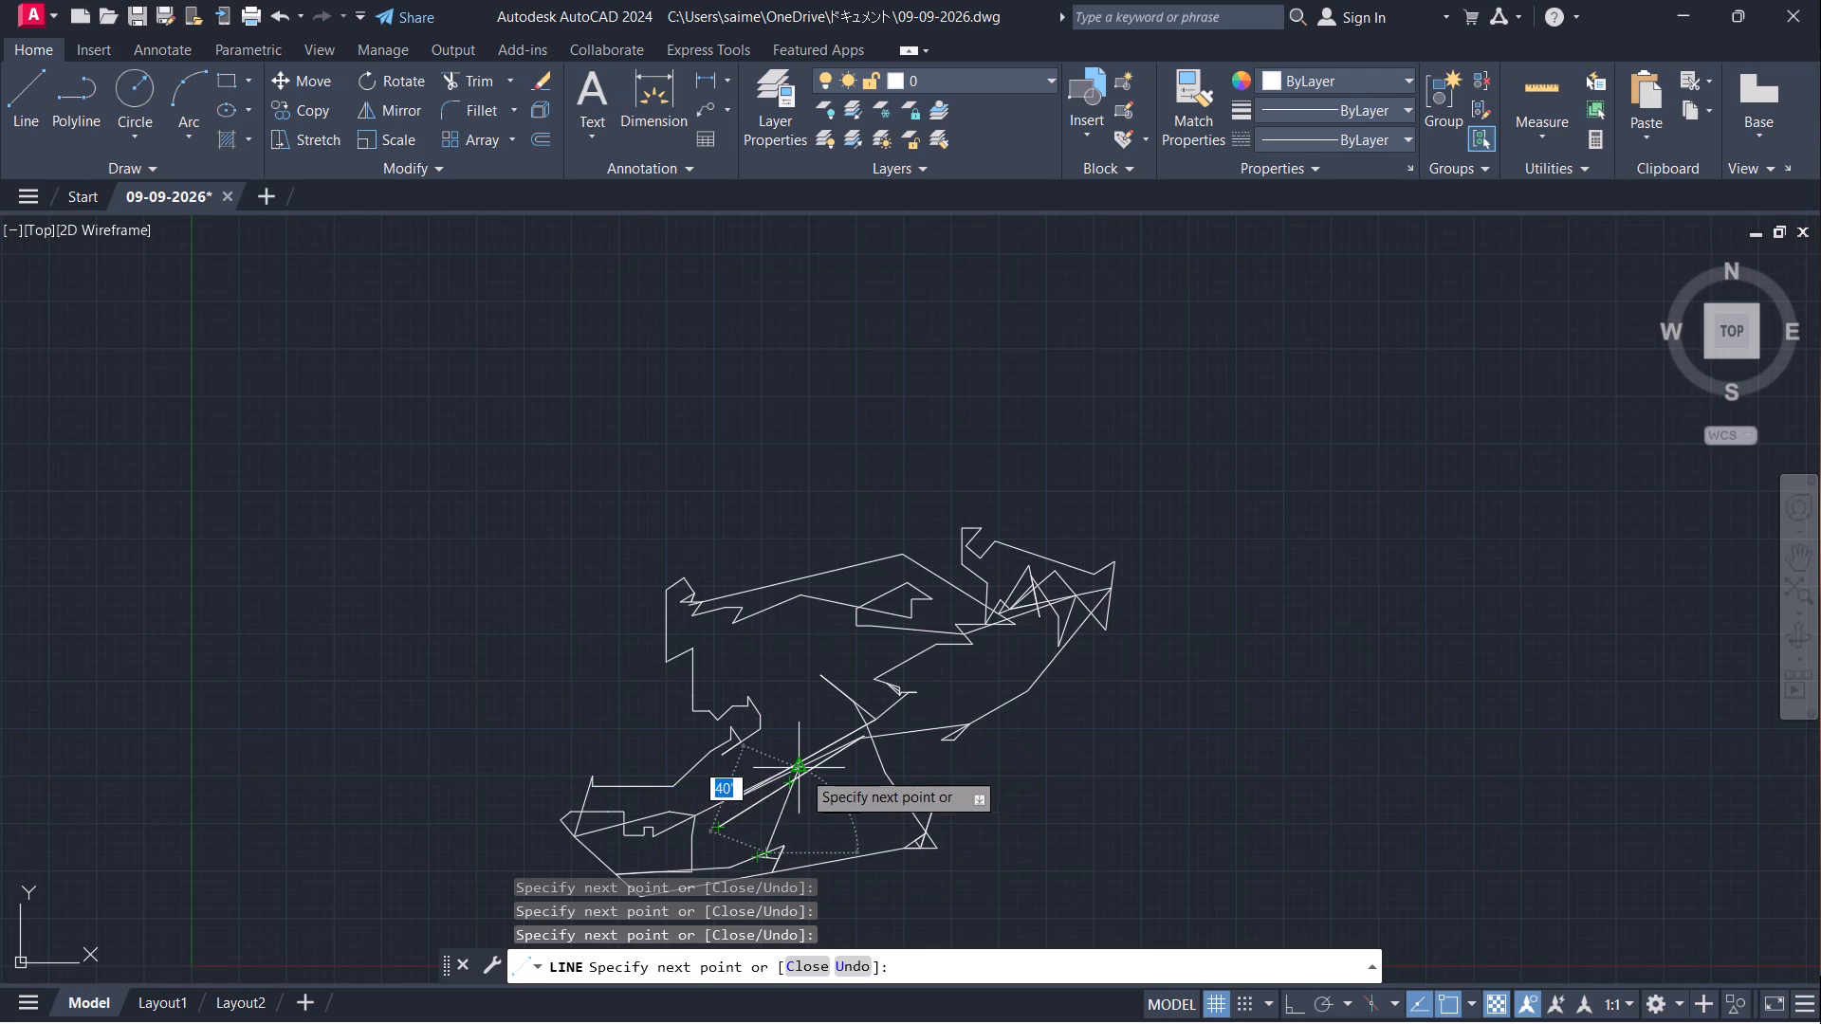
# Draw a near-vertical segment upward from the small zigzag cluster to the long diagonal lines.
pyautogui.click(767, 771)
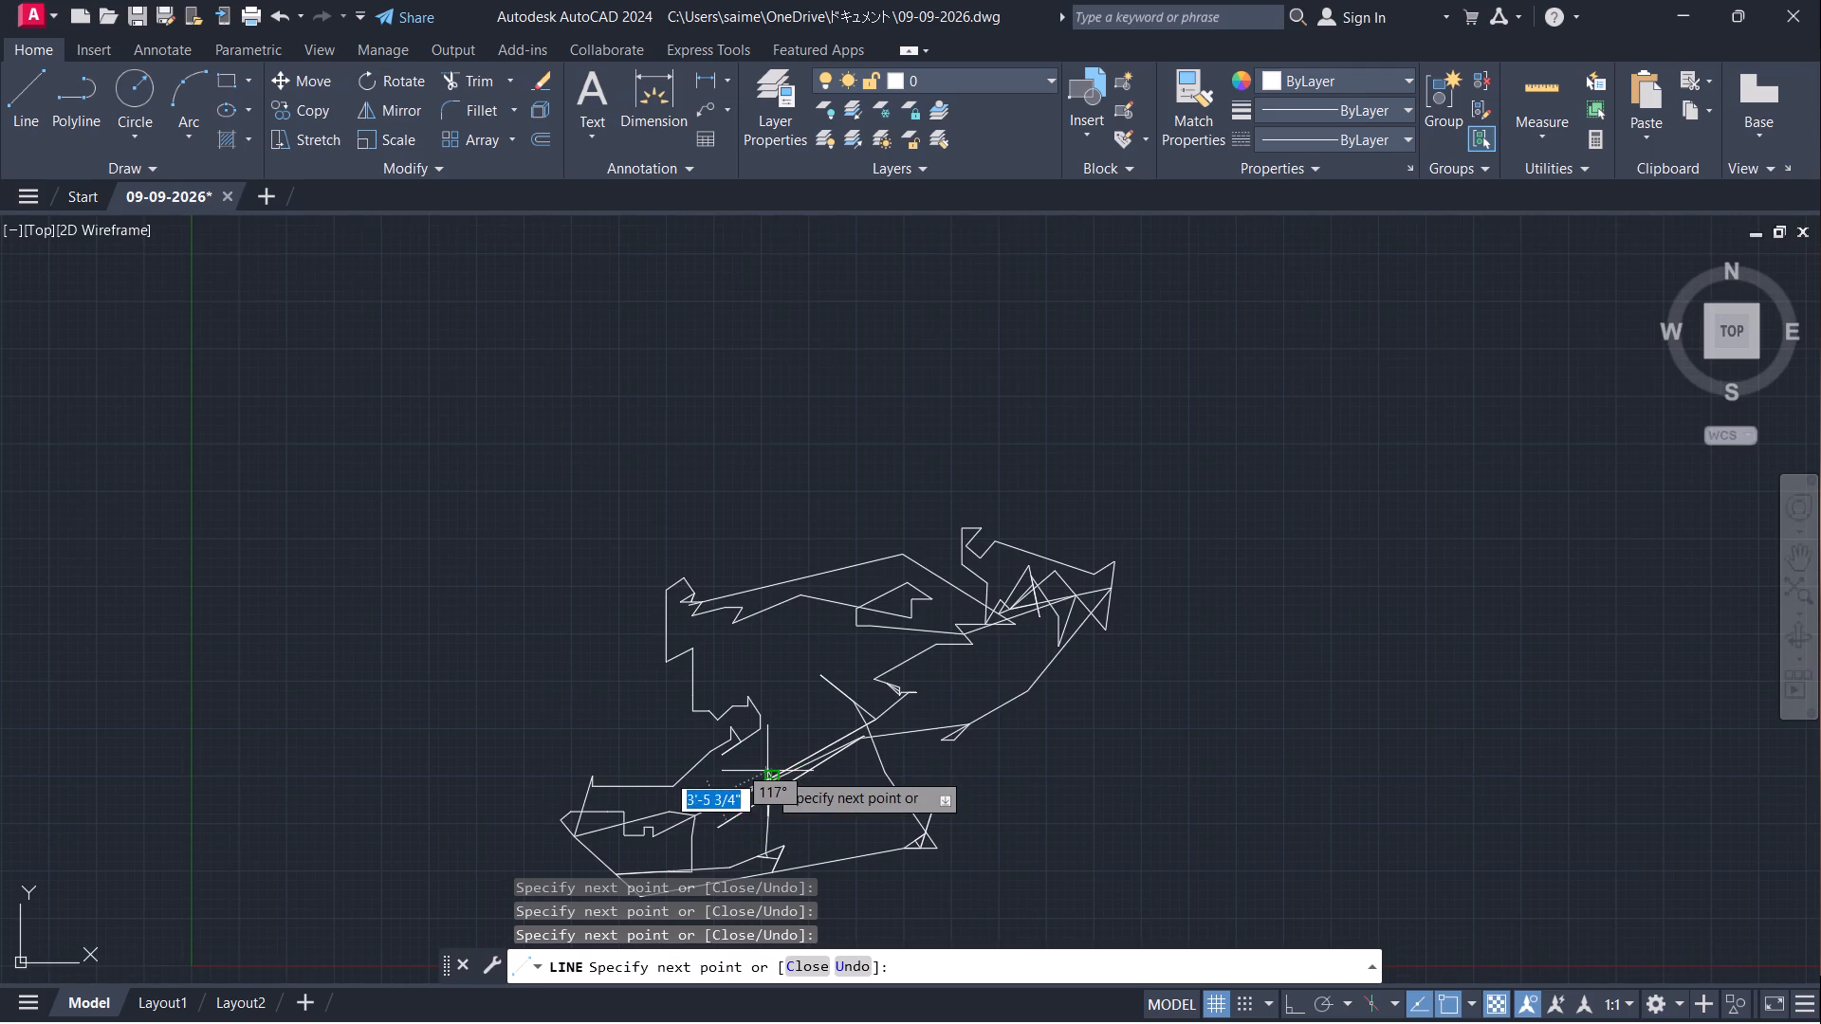
pyautogui.doubleClick(767, 771)
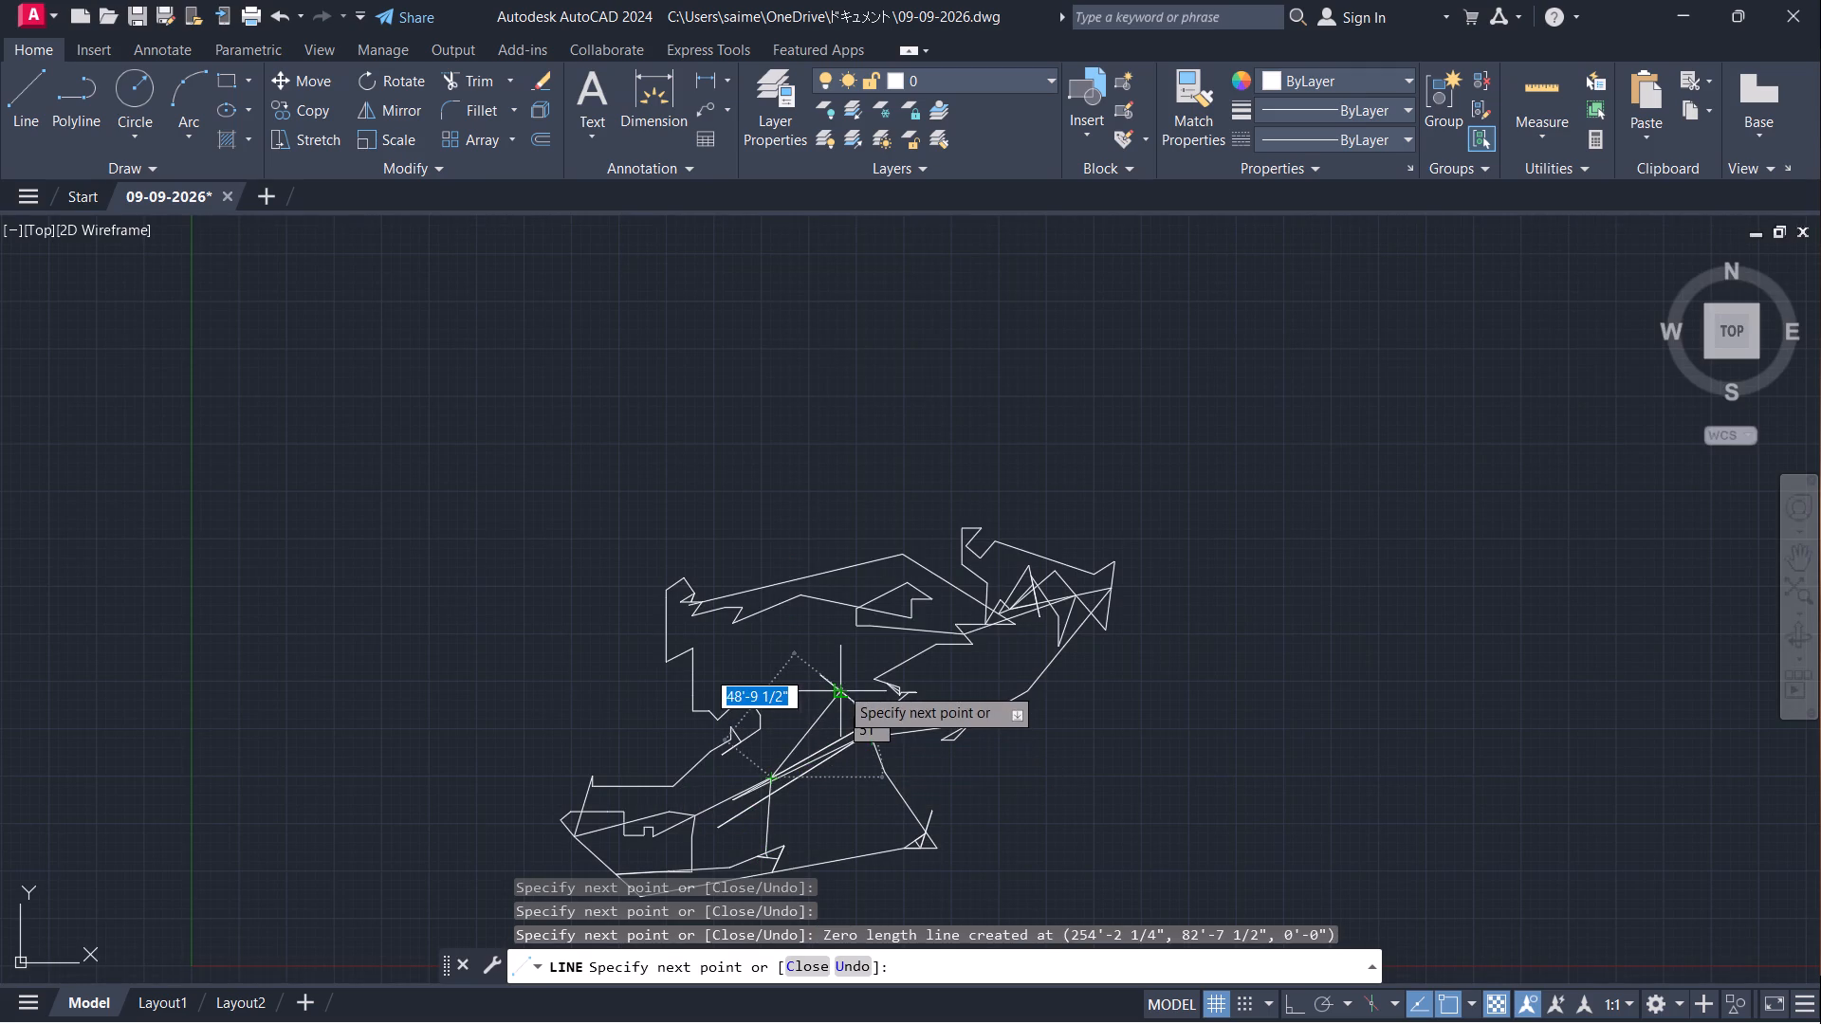
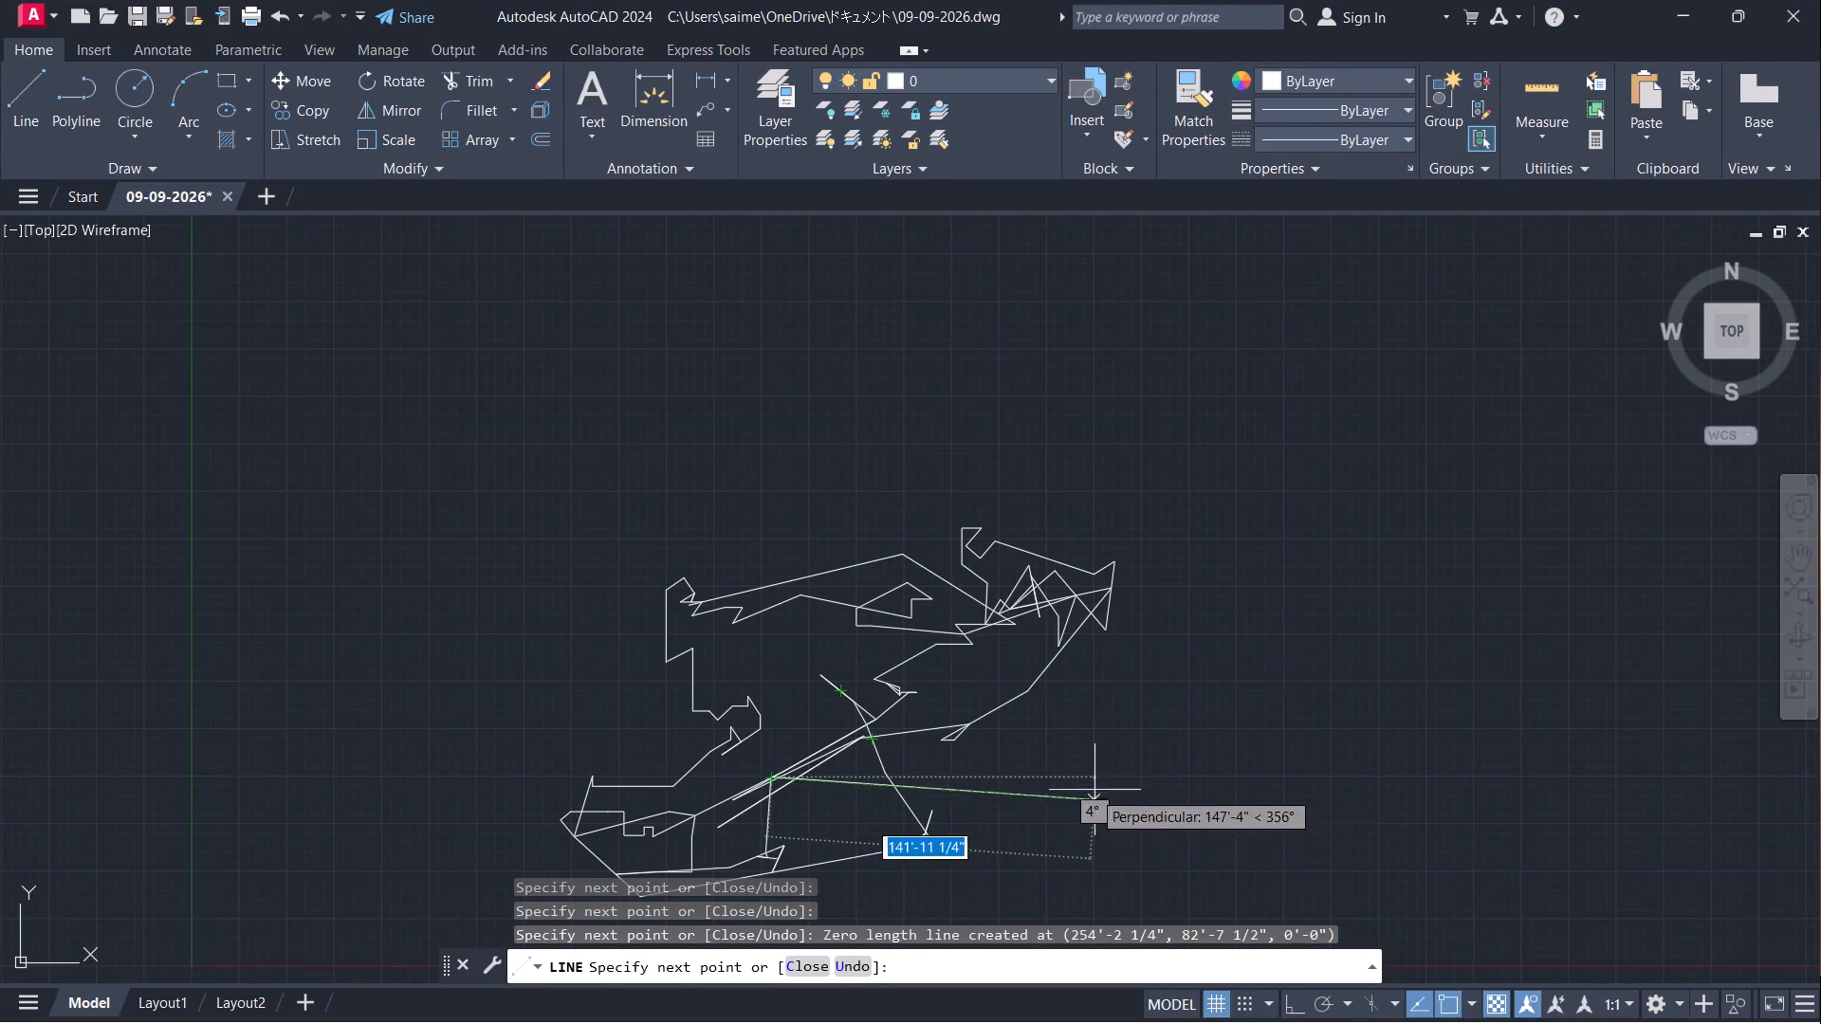
# Continue the chain with a long, slightly rising rightward run from the long diagonal lines, ending in a small zigzag spike.
pyautogui.click(1043, 759)
pyautogui.click(1078, 756)
pyautogui.click(1099, 734)
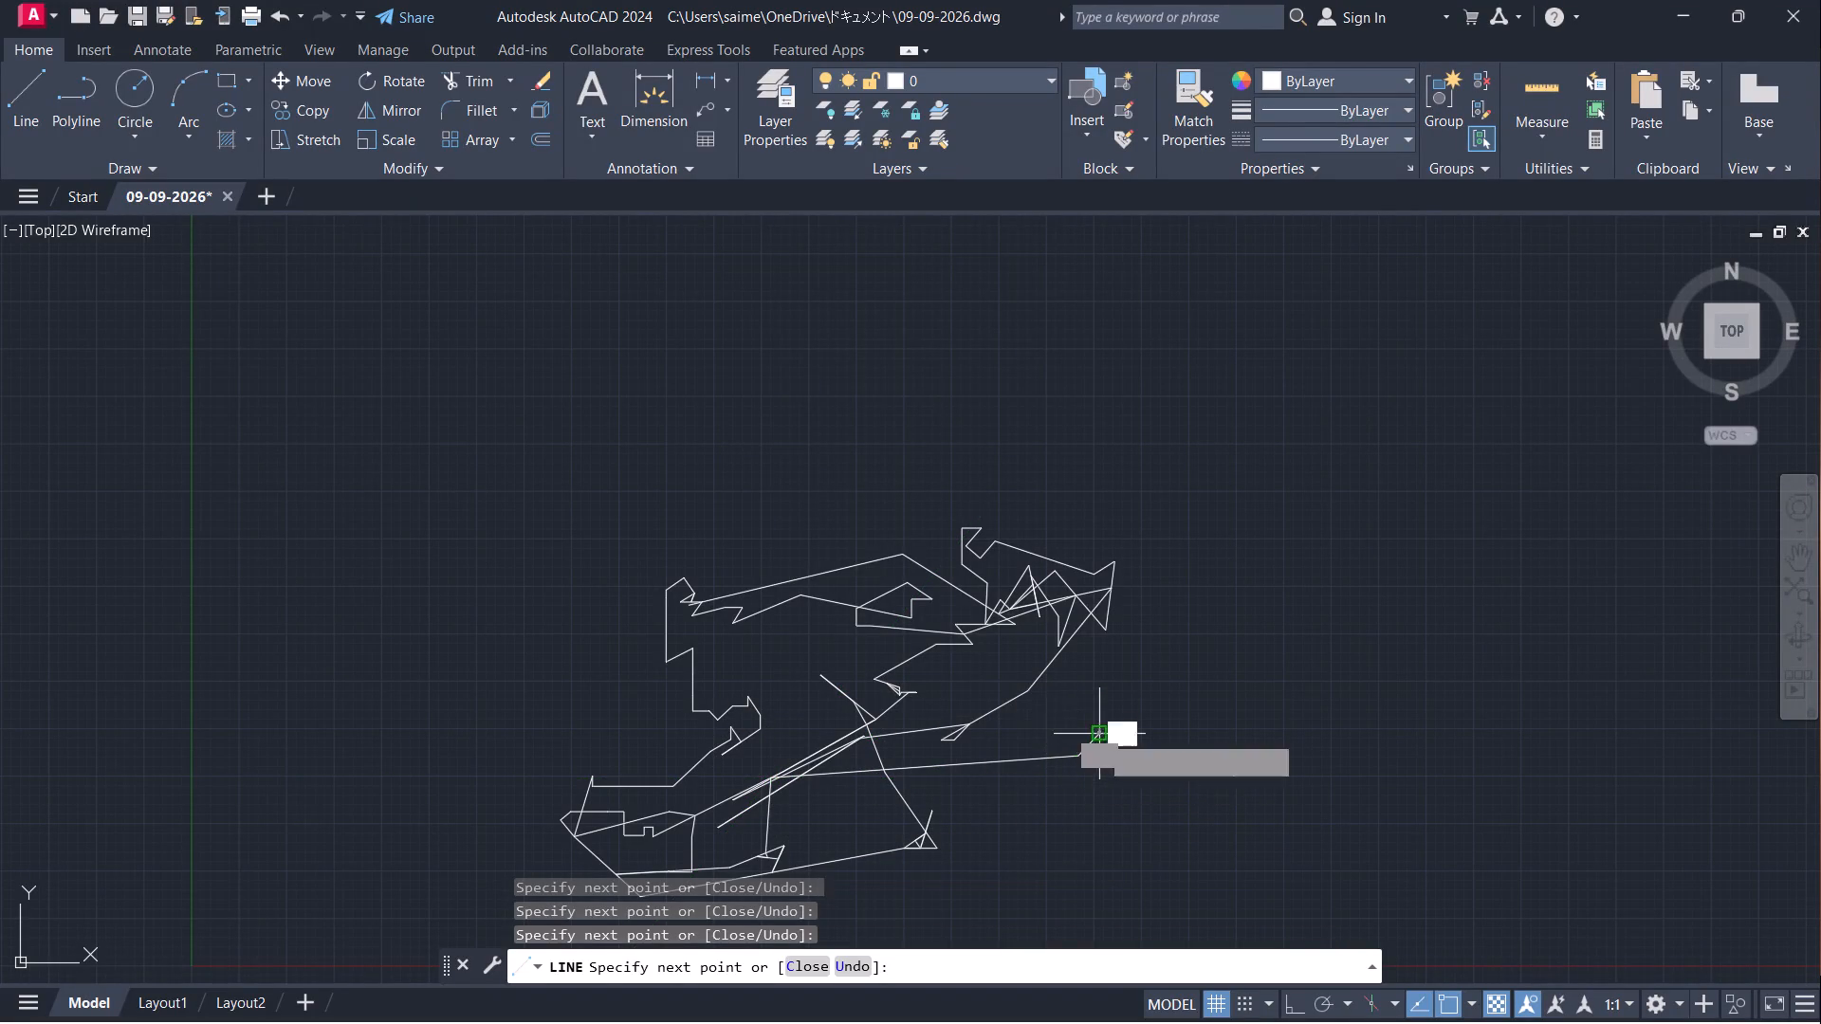
pyautogui.click(1112, 799)
pyautogui.click(1125, 762)
# Run connected segments leftward from the spike to the steep line crossing the diagonals, finishing with a short downward segment.
pyautogui.click(976, 744)
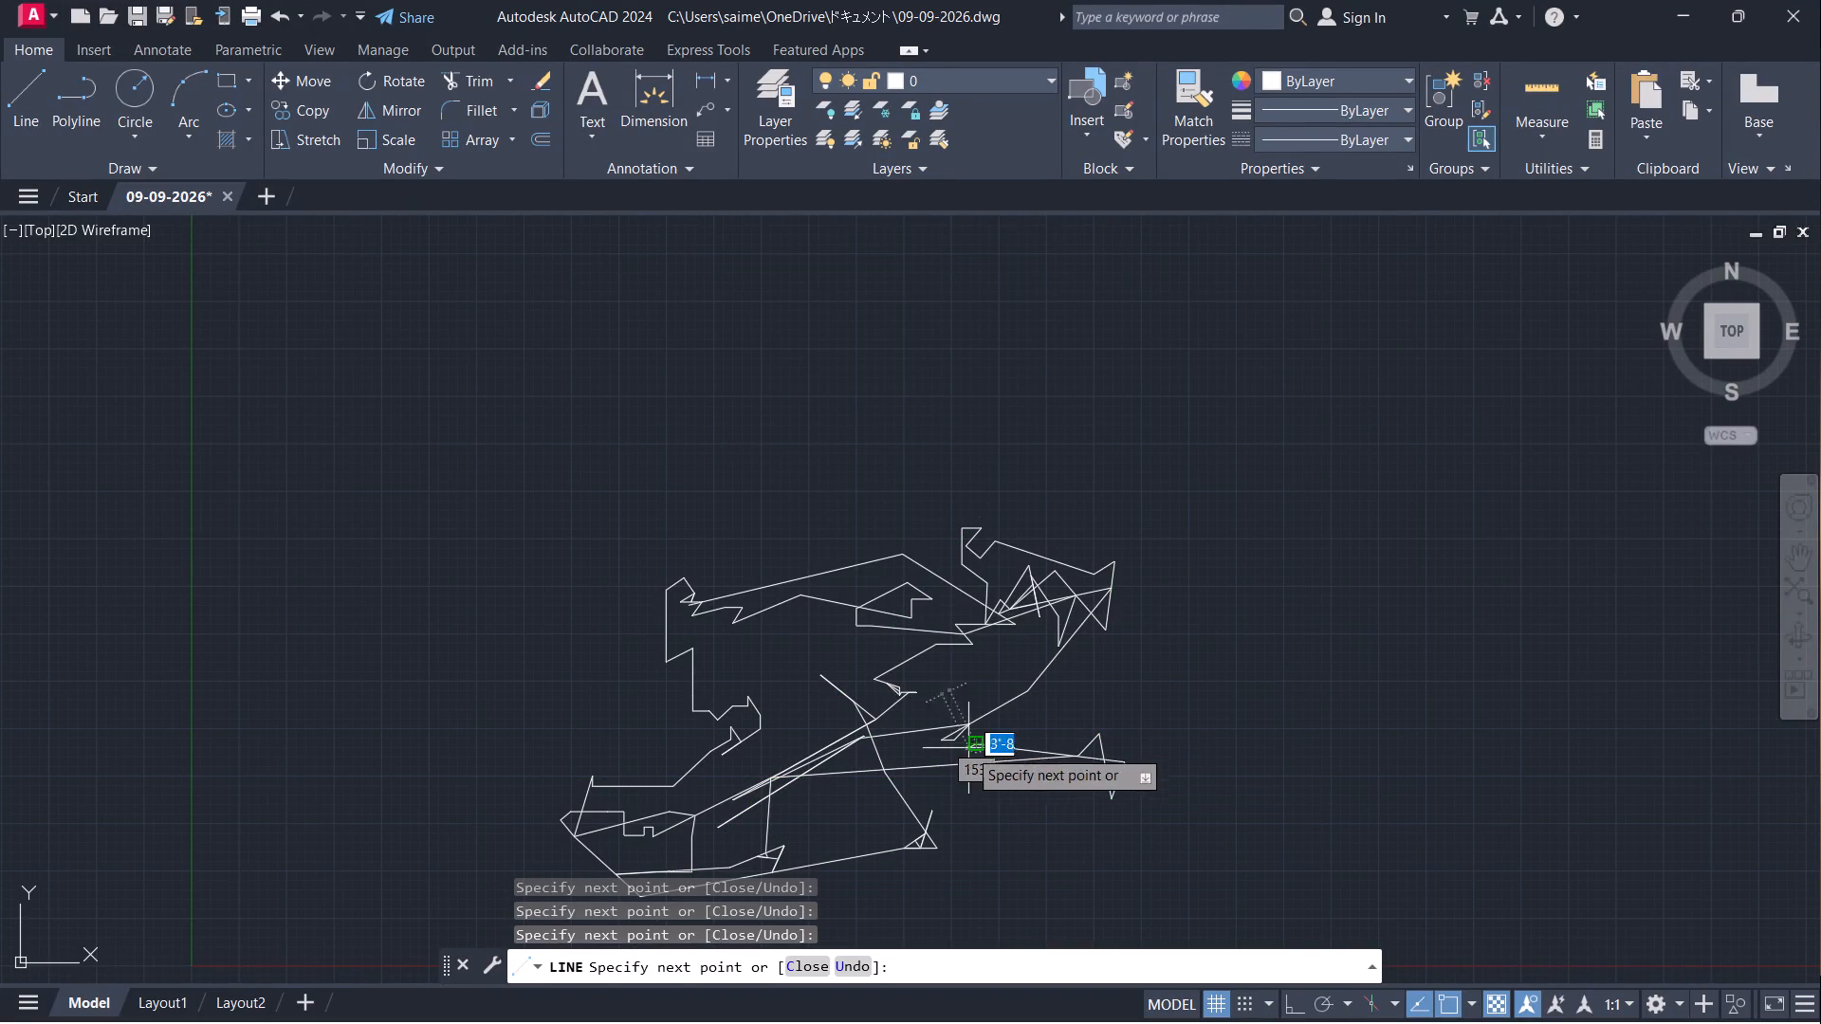
pyautogui.click(880, 750)
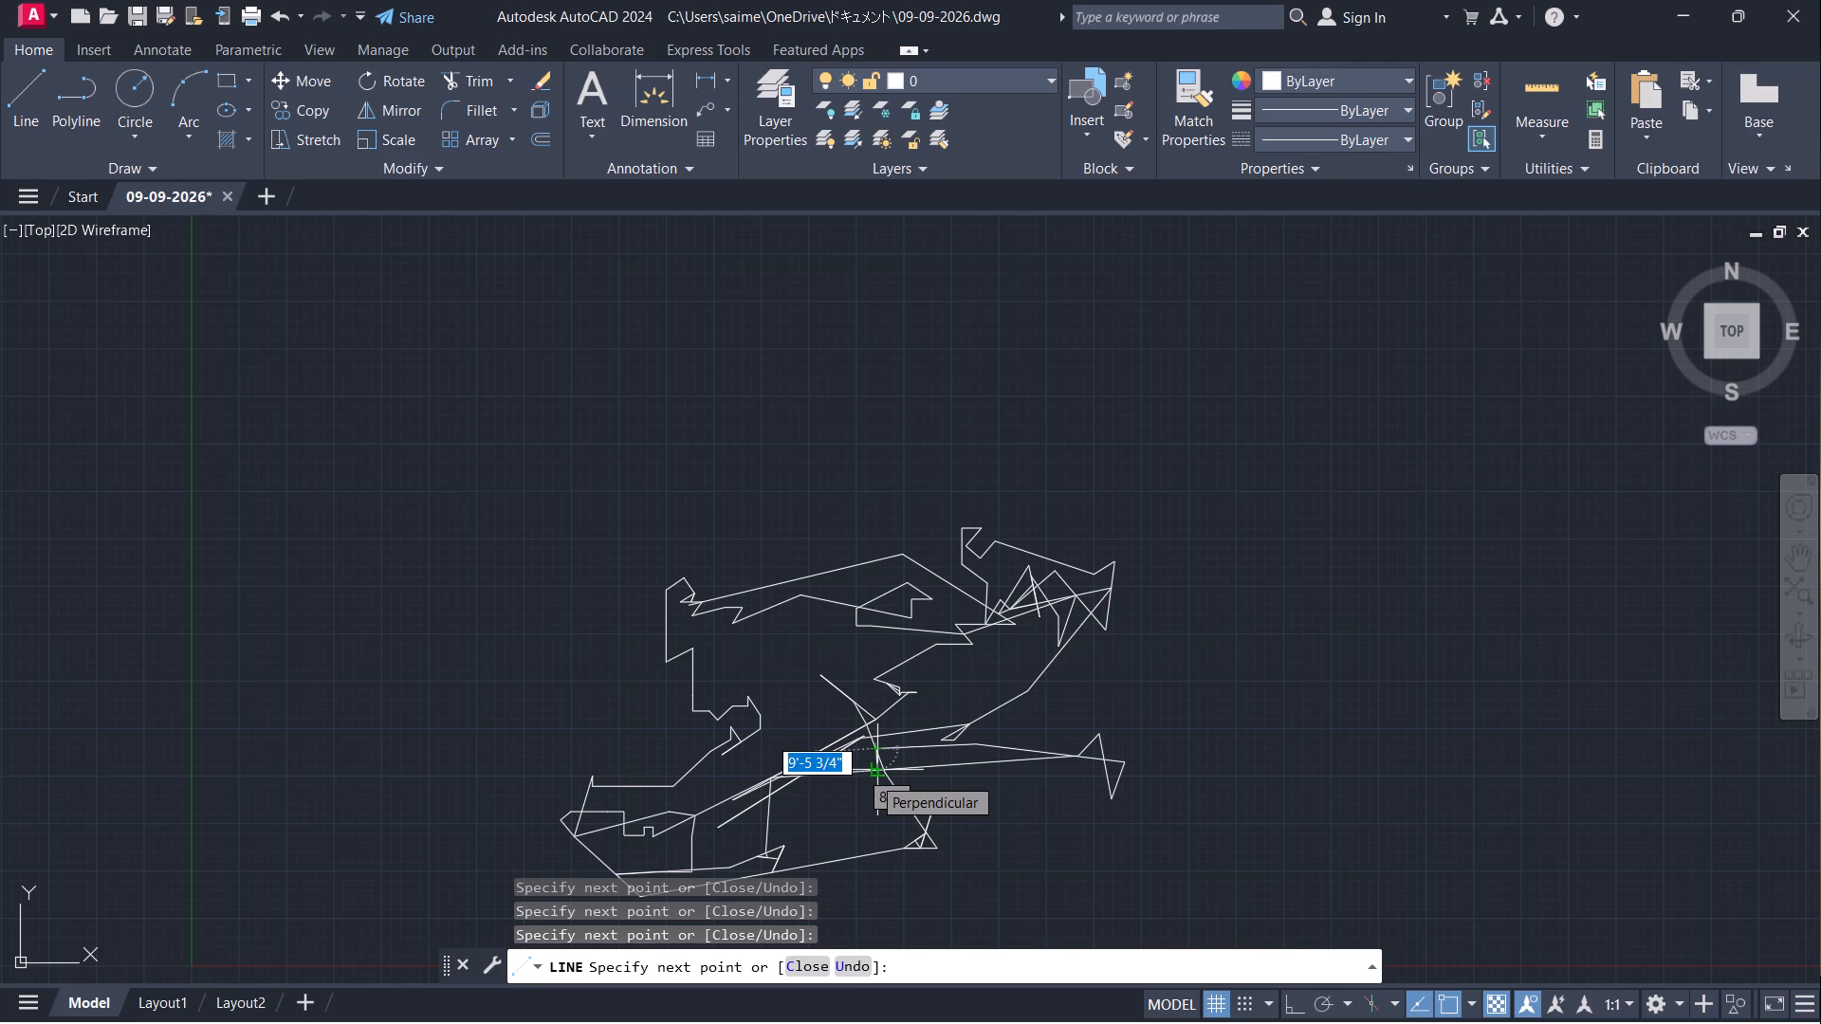
pyautogui.click(872, 776)
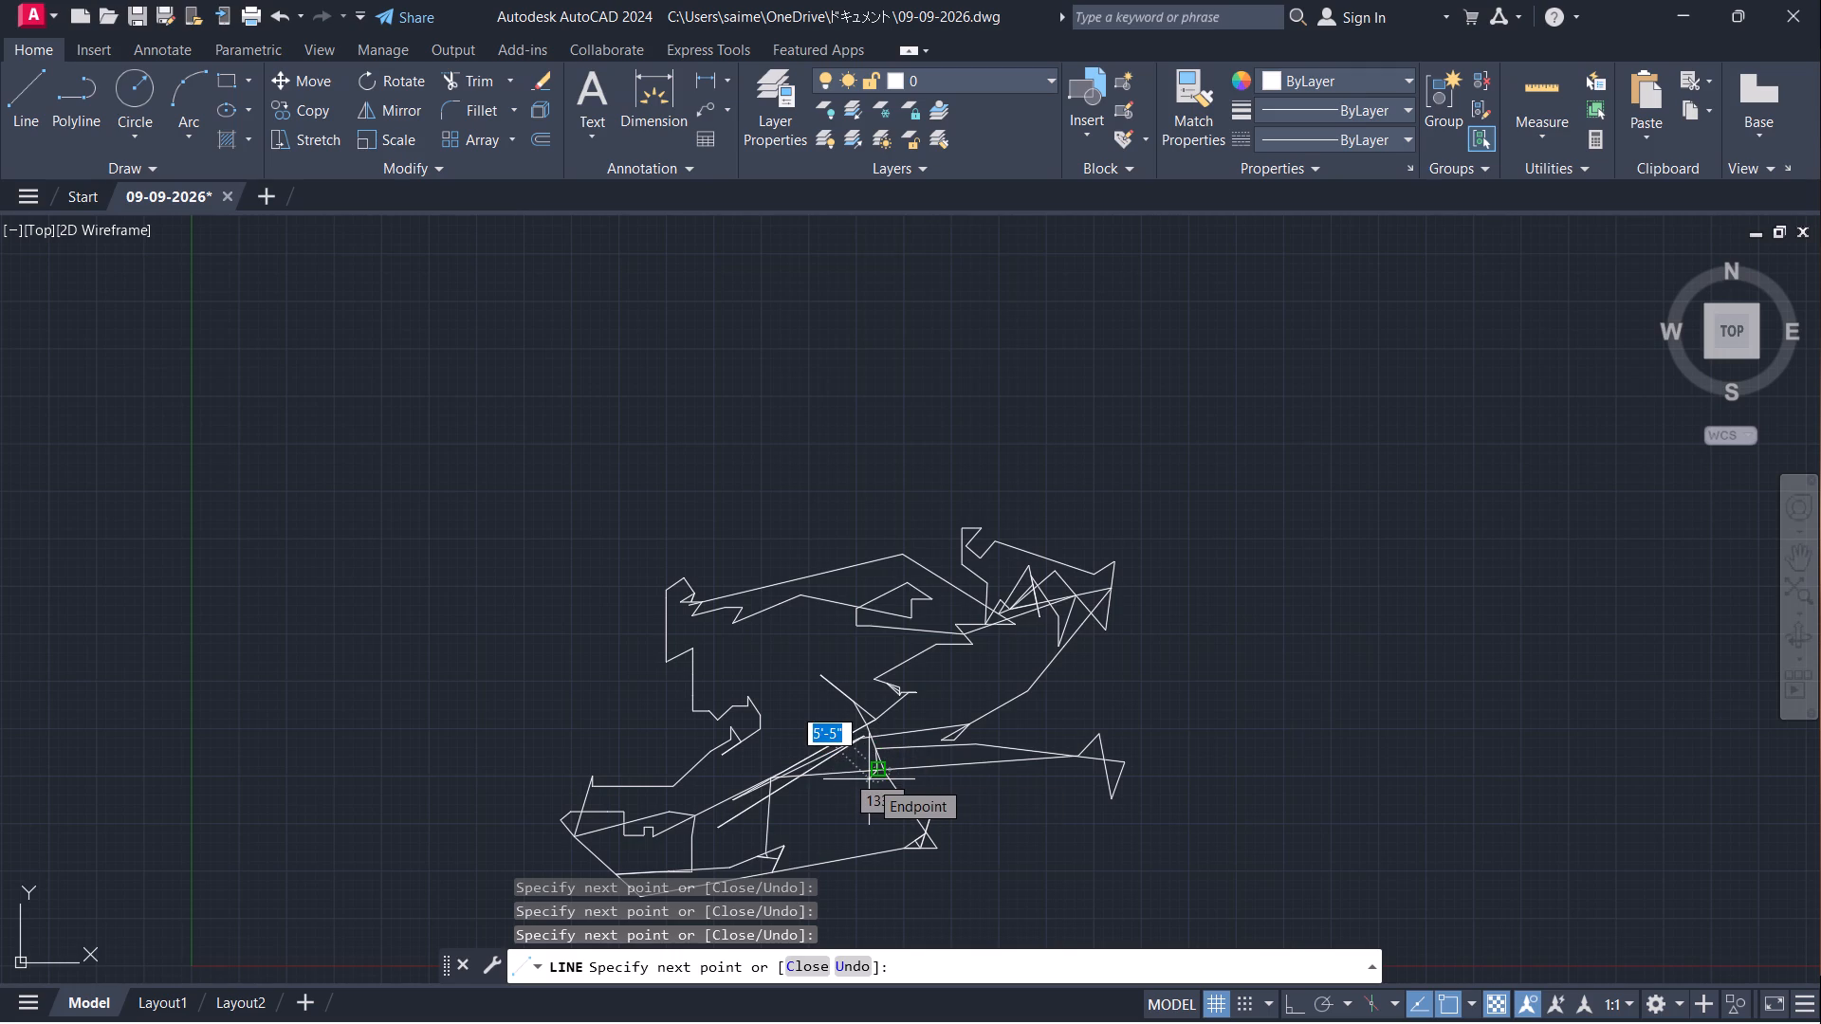
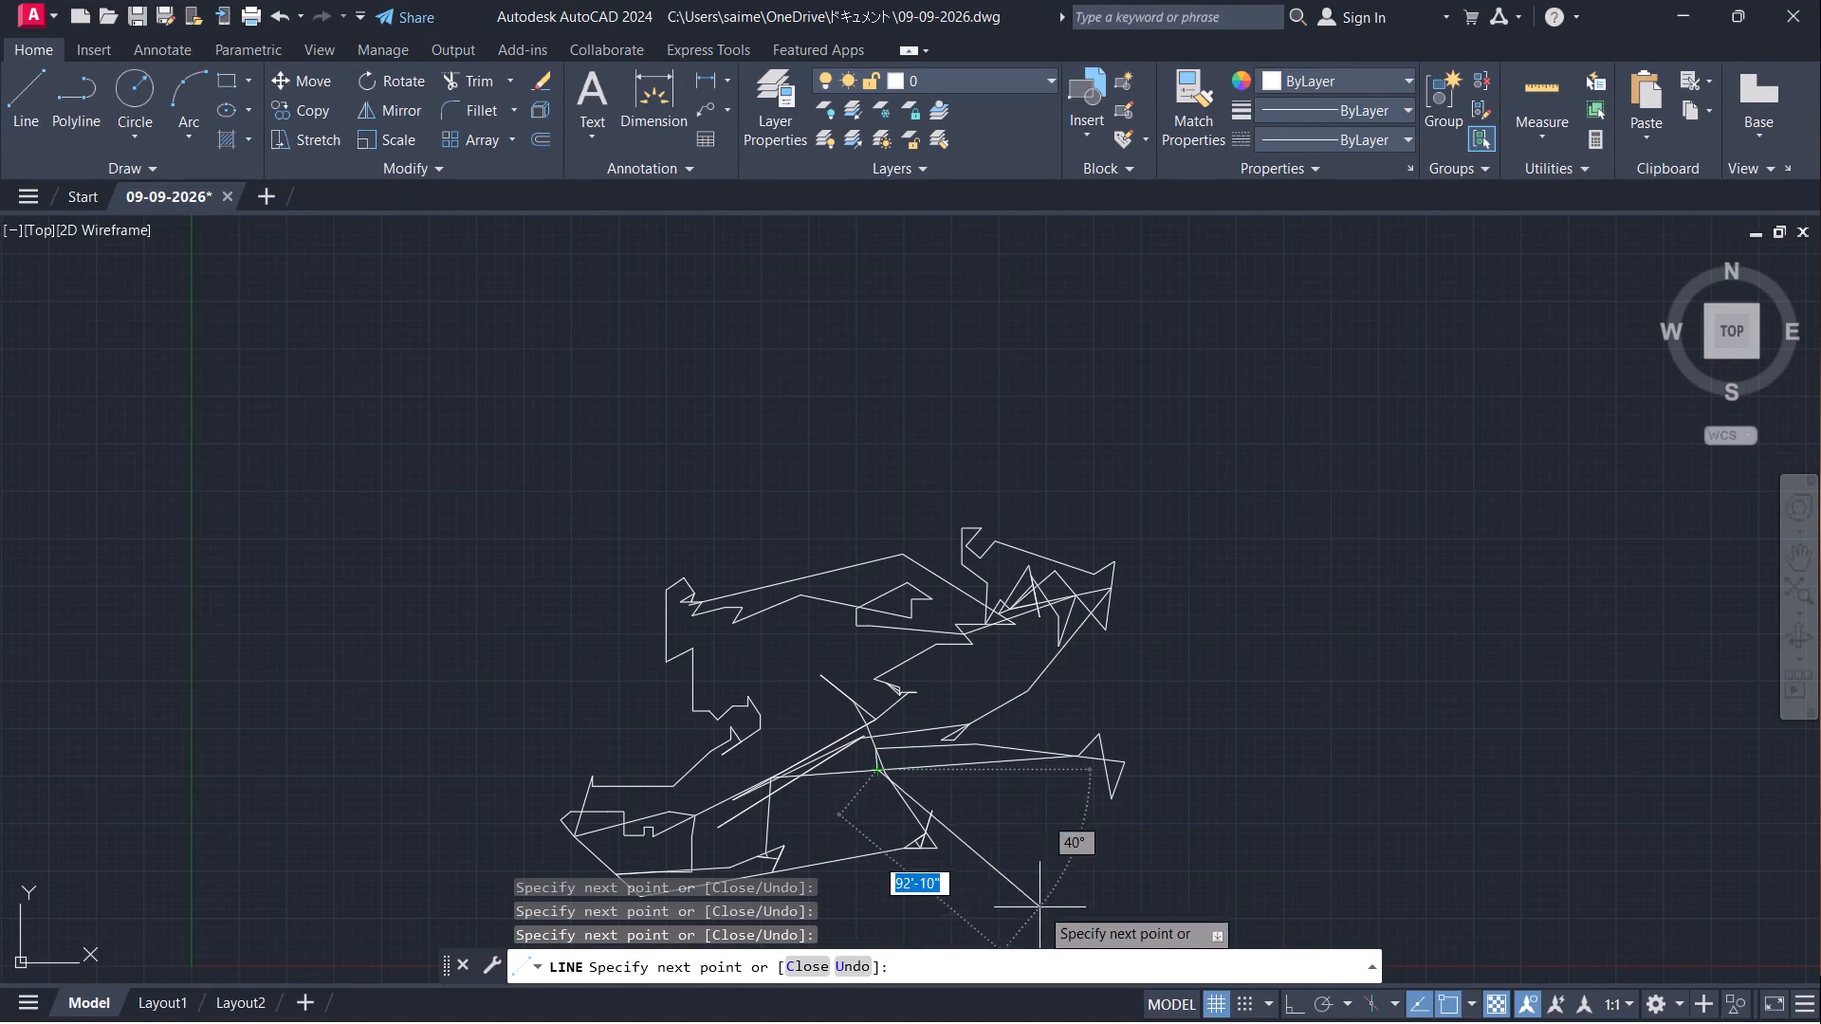
# Continue the chain with a long segment down toward the right, zigzagging back beneath the right-hand spike to the bend in the upper run.
pyautogui.moveTo(1135, 833); pyautogui.dragTo(1124, 834)
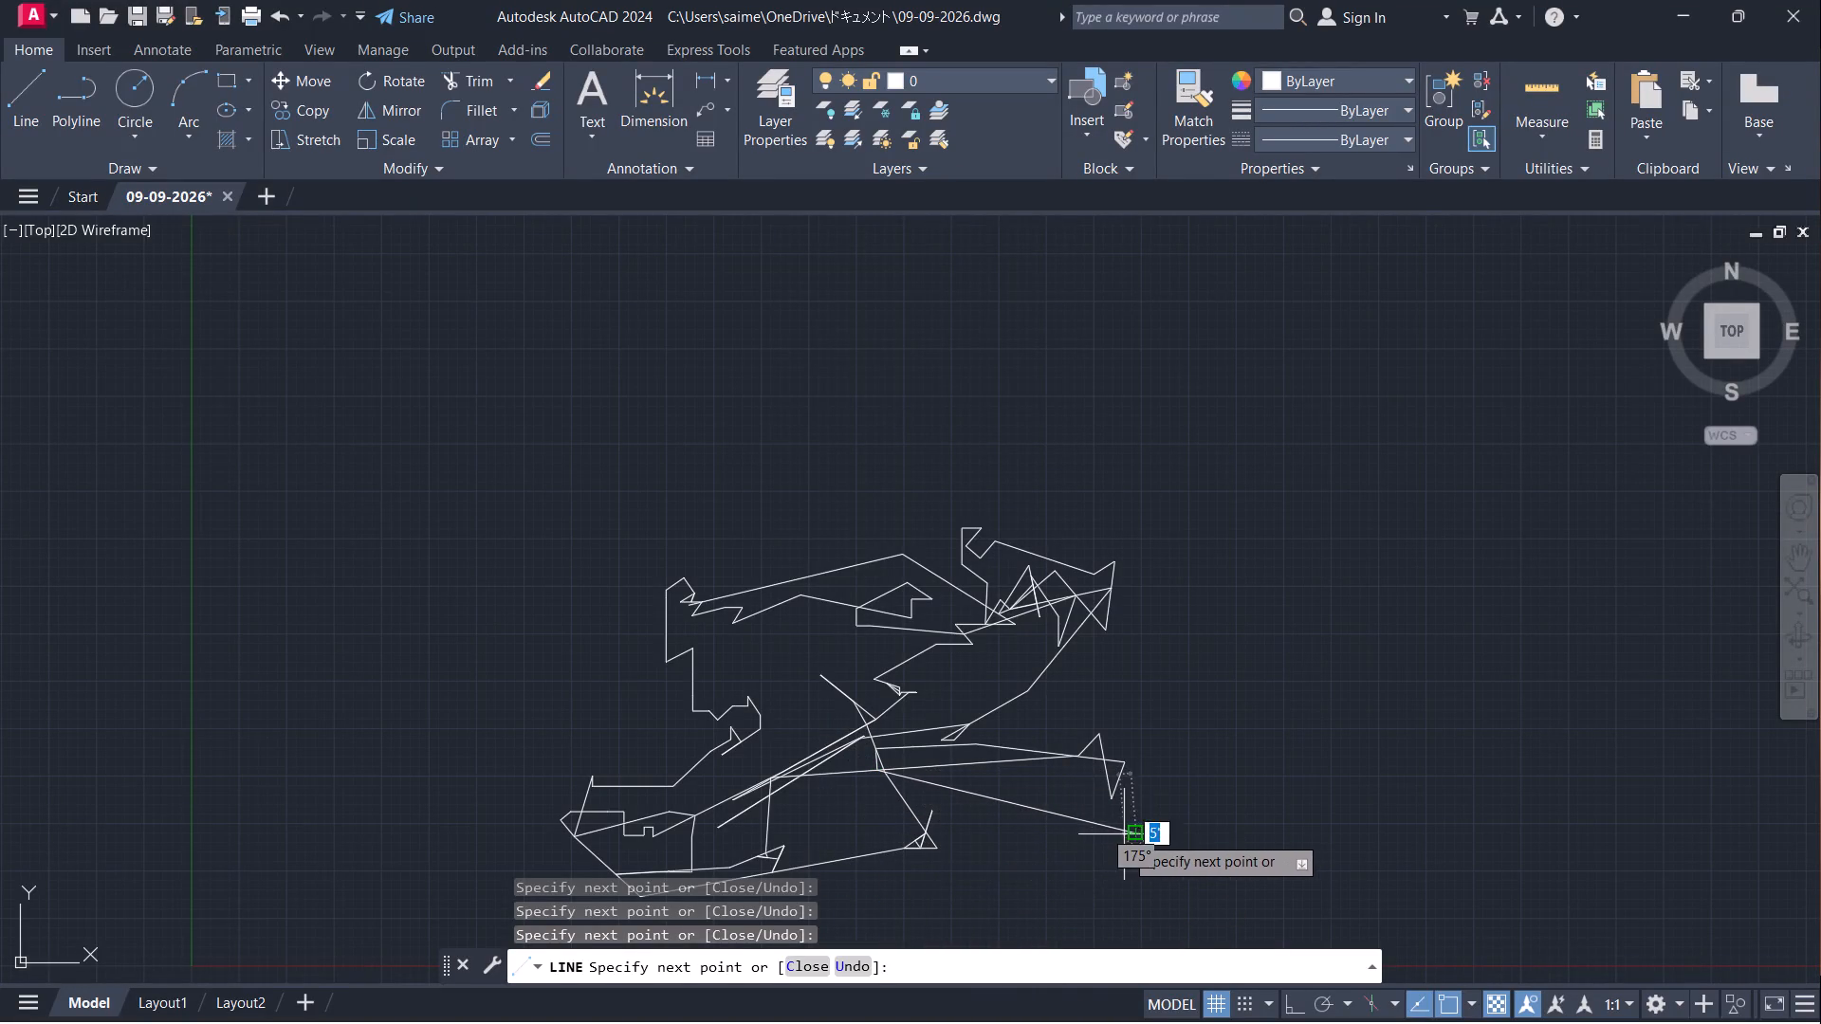
pyautogui.click(1145, 816)
pyautogui.click(1080, 773)
pyautogui.click(1005, 784)
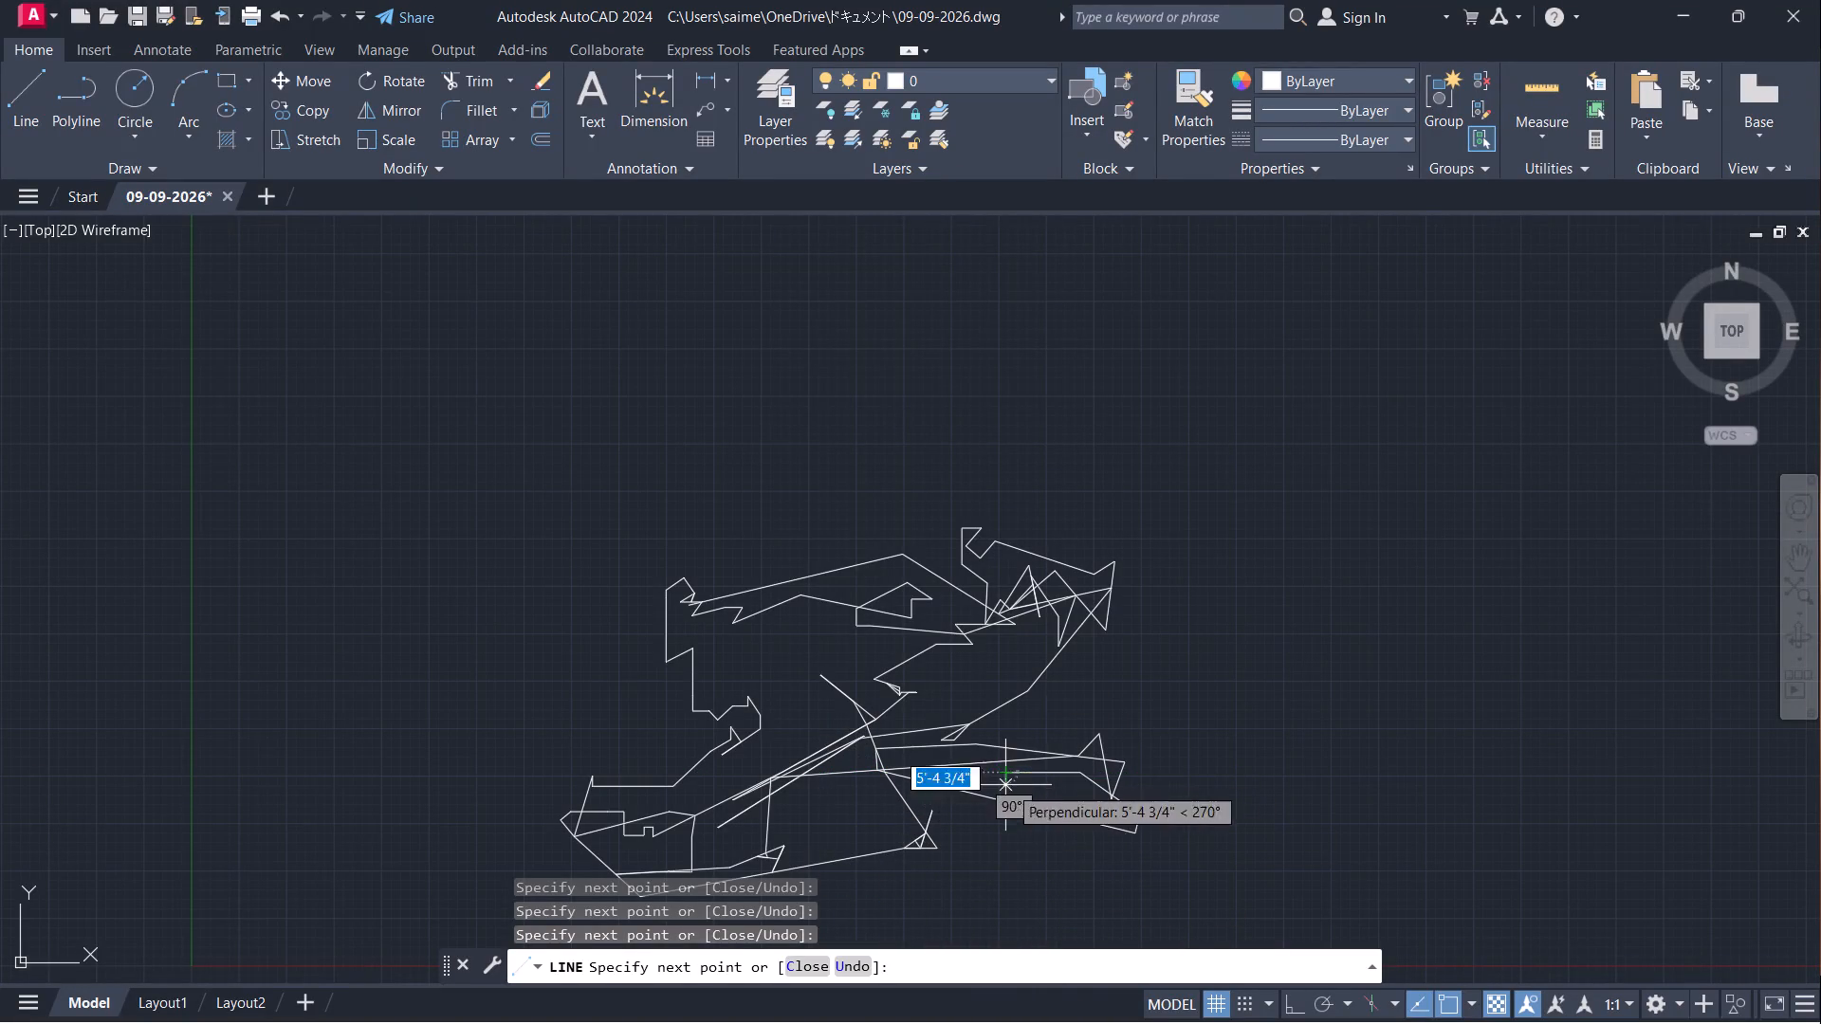
pyautogui.click(1141, 787)
pyautogui.click(992, 749)
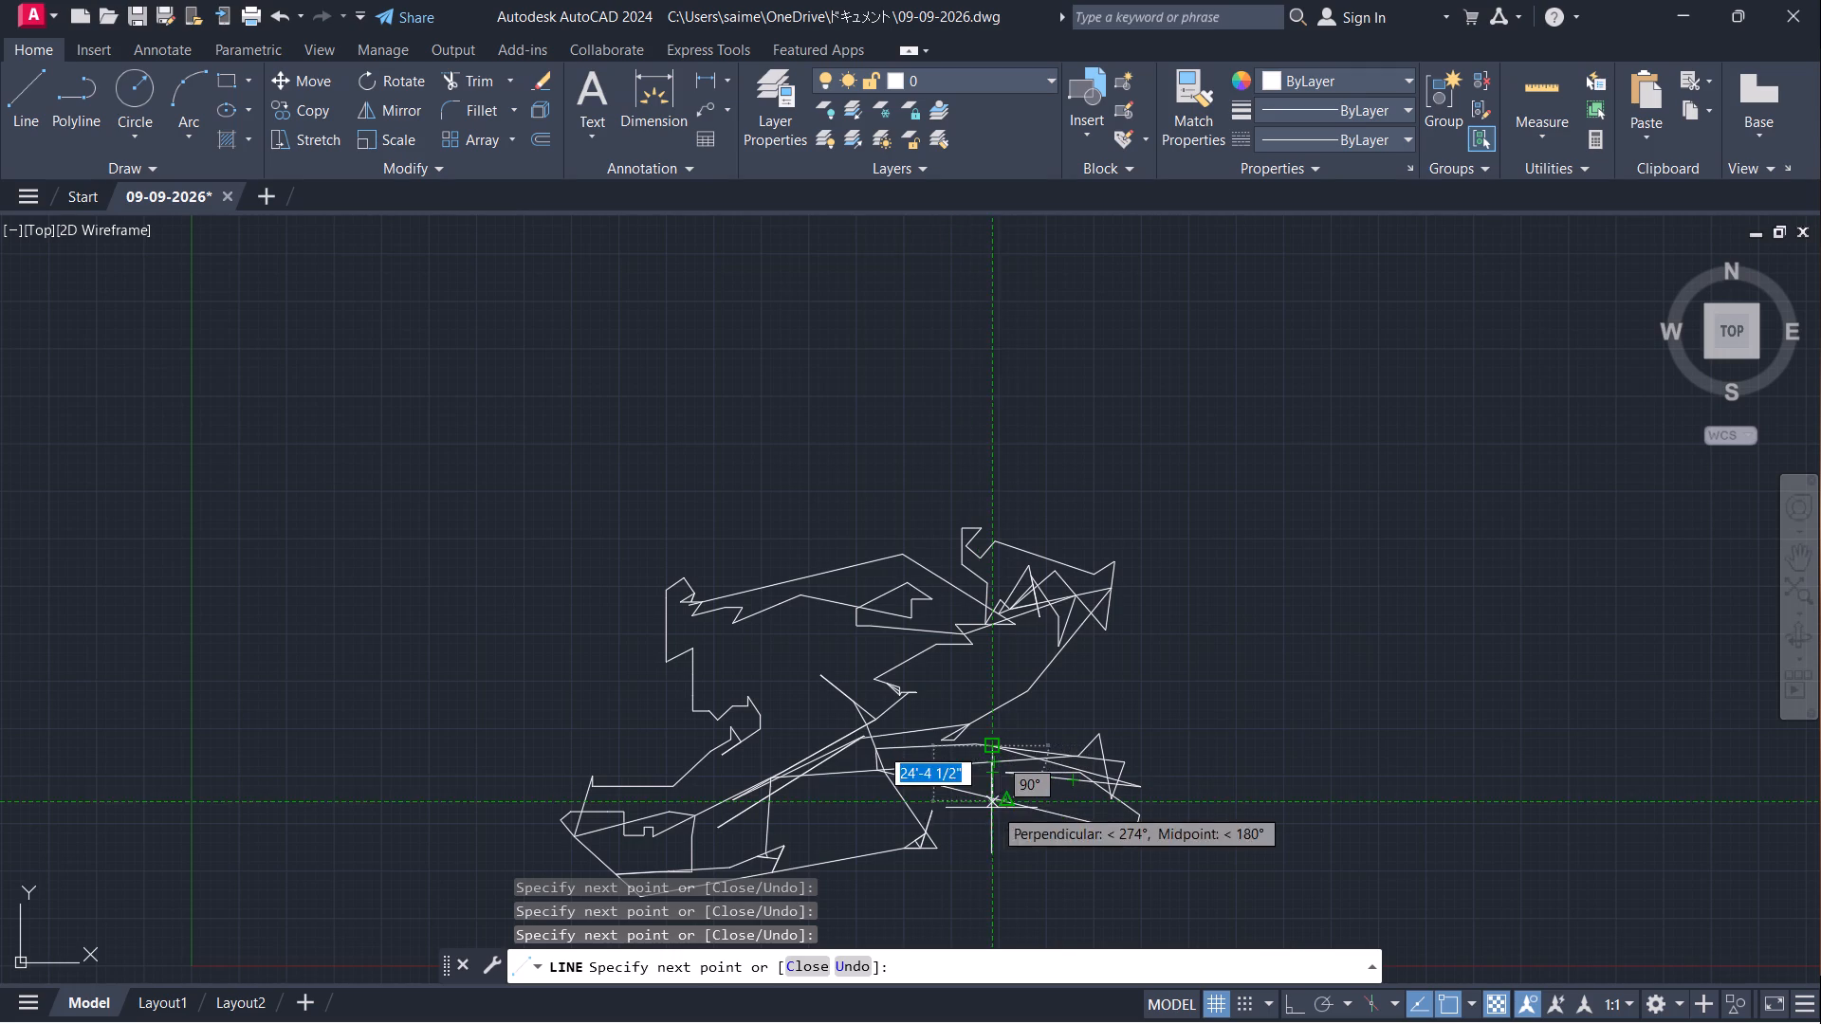
# Drop a vertical segment from the upper run's bend across the long sloping line, ending in a short upward-left hook about 12'-9" long.
pyautogui.click(986, 832)
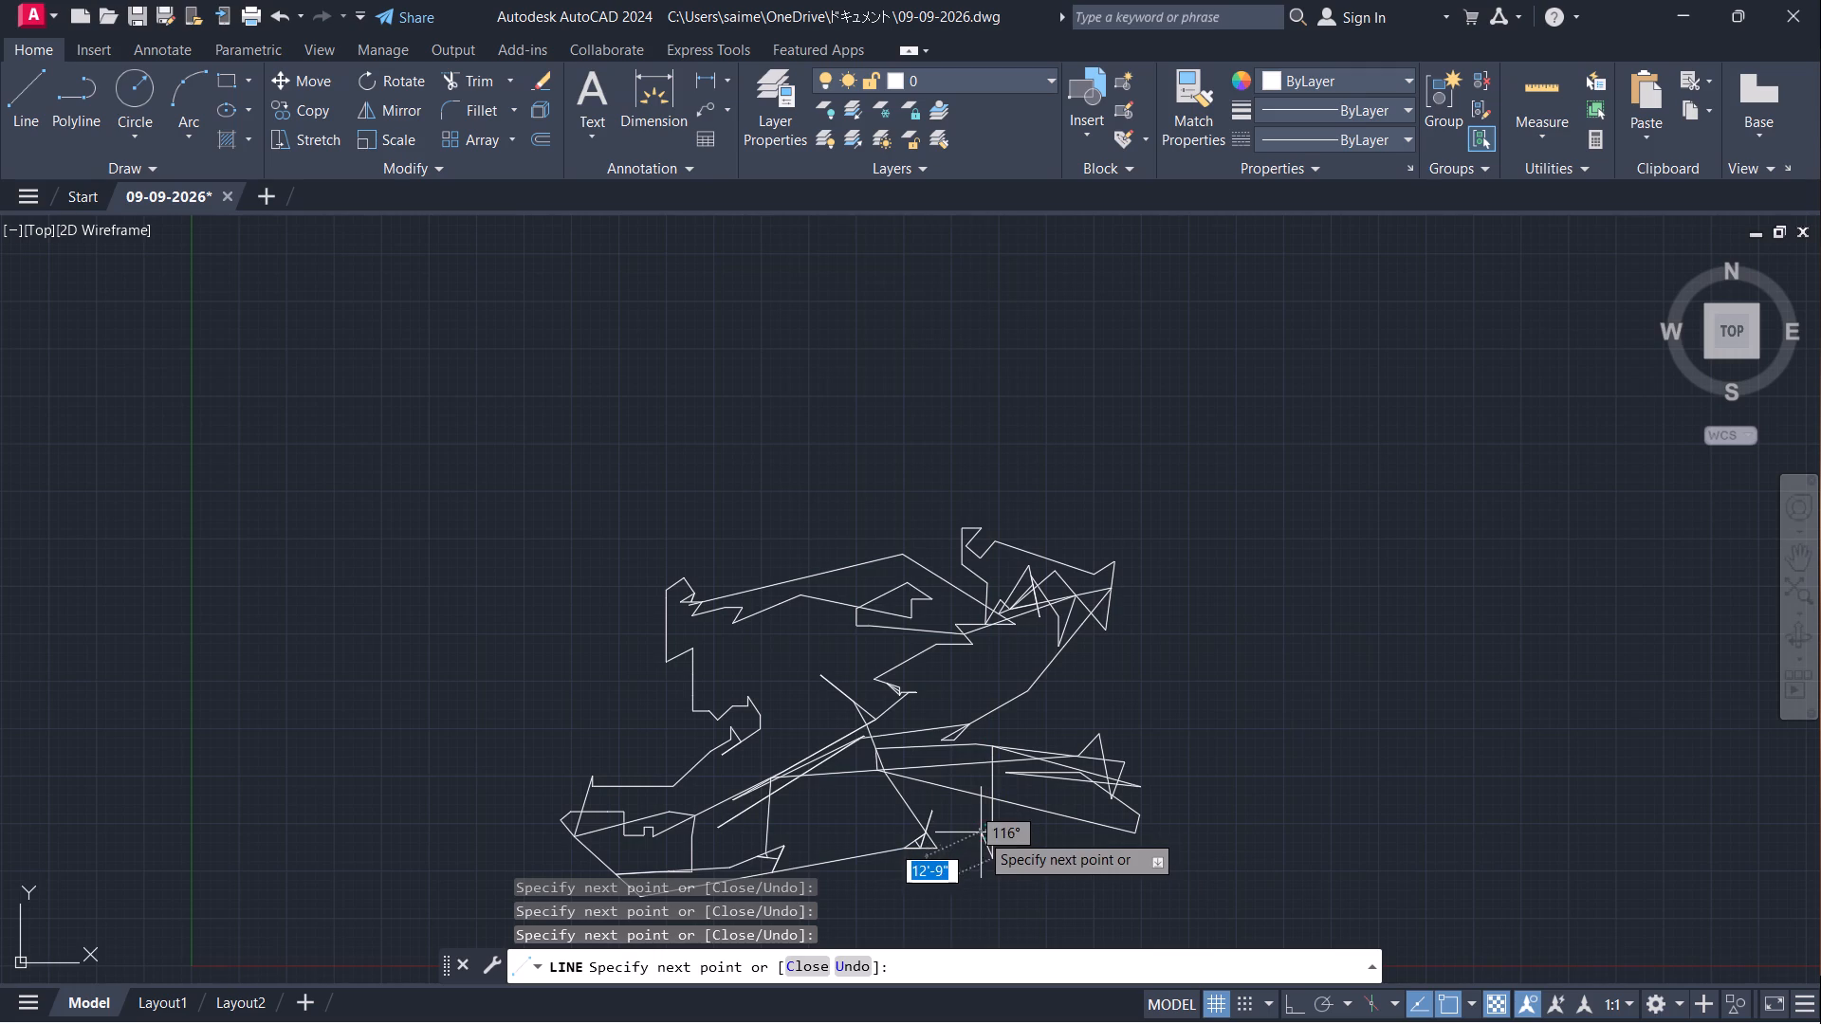
pyautogui.click(980, 833)
pyautogui.click(984, 831)
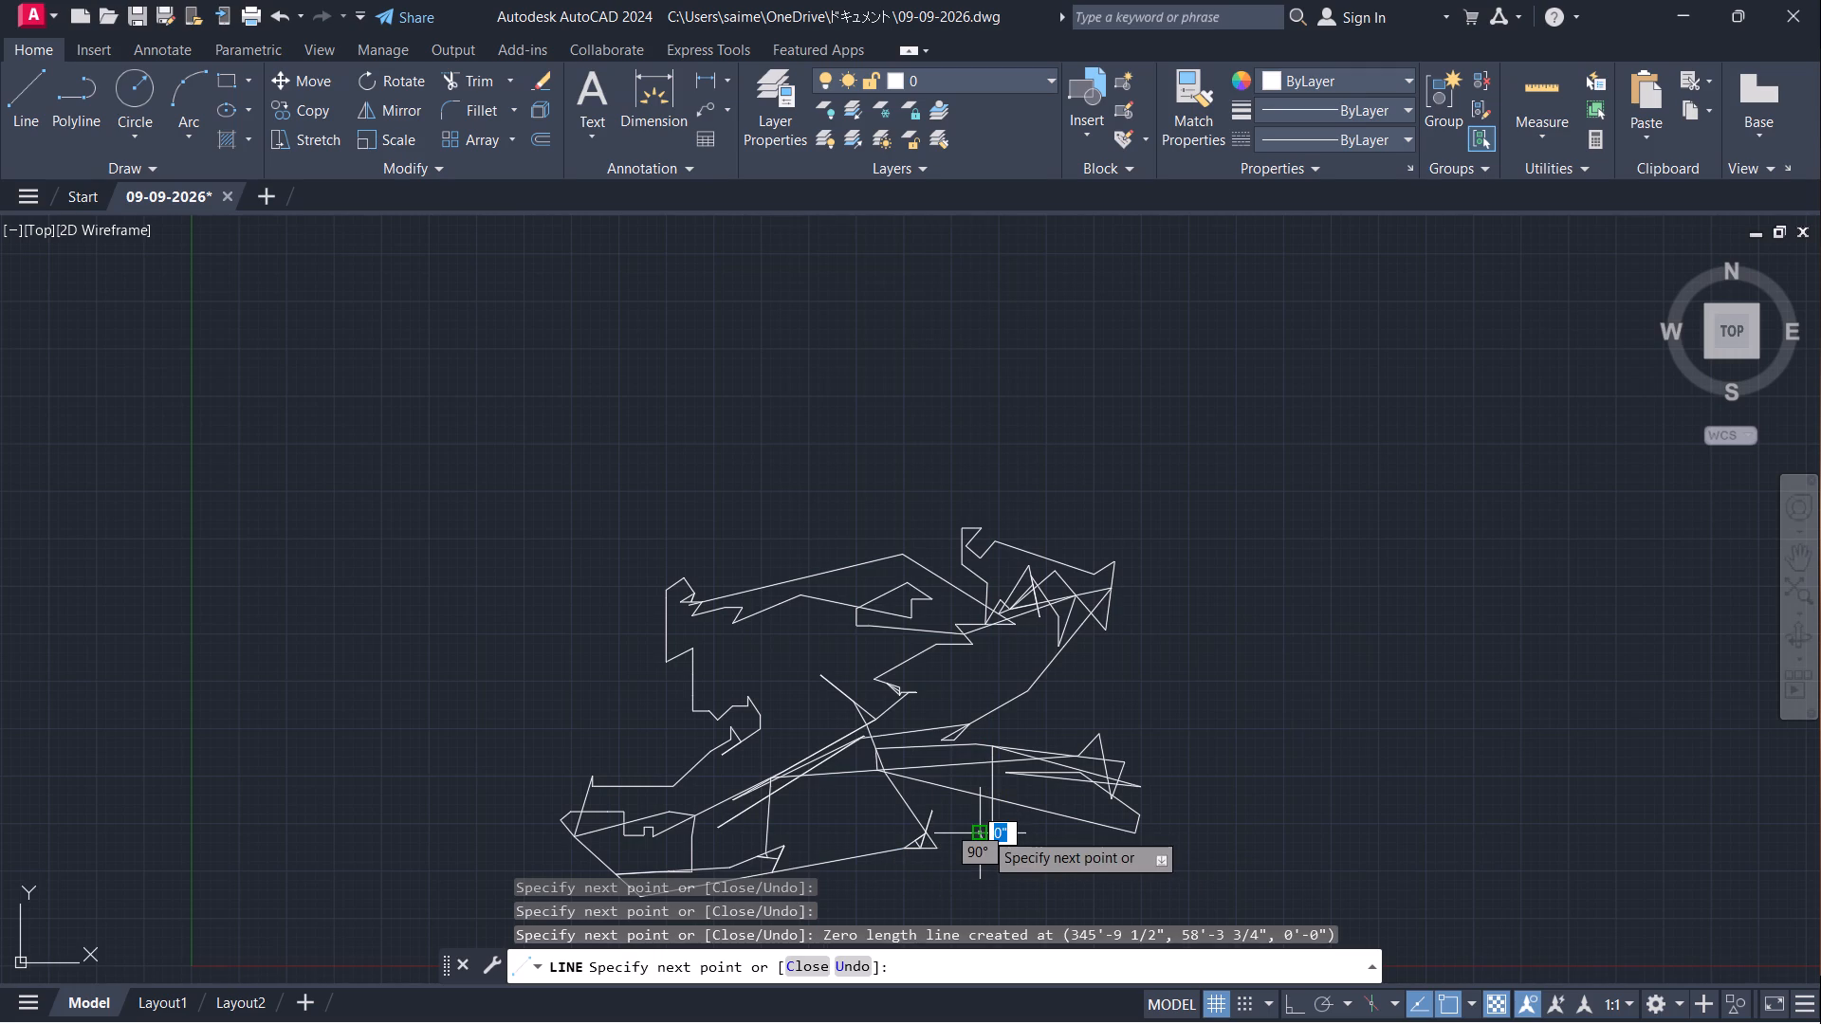
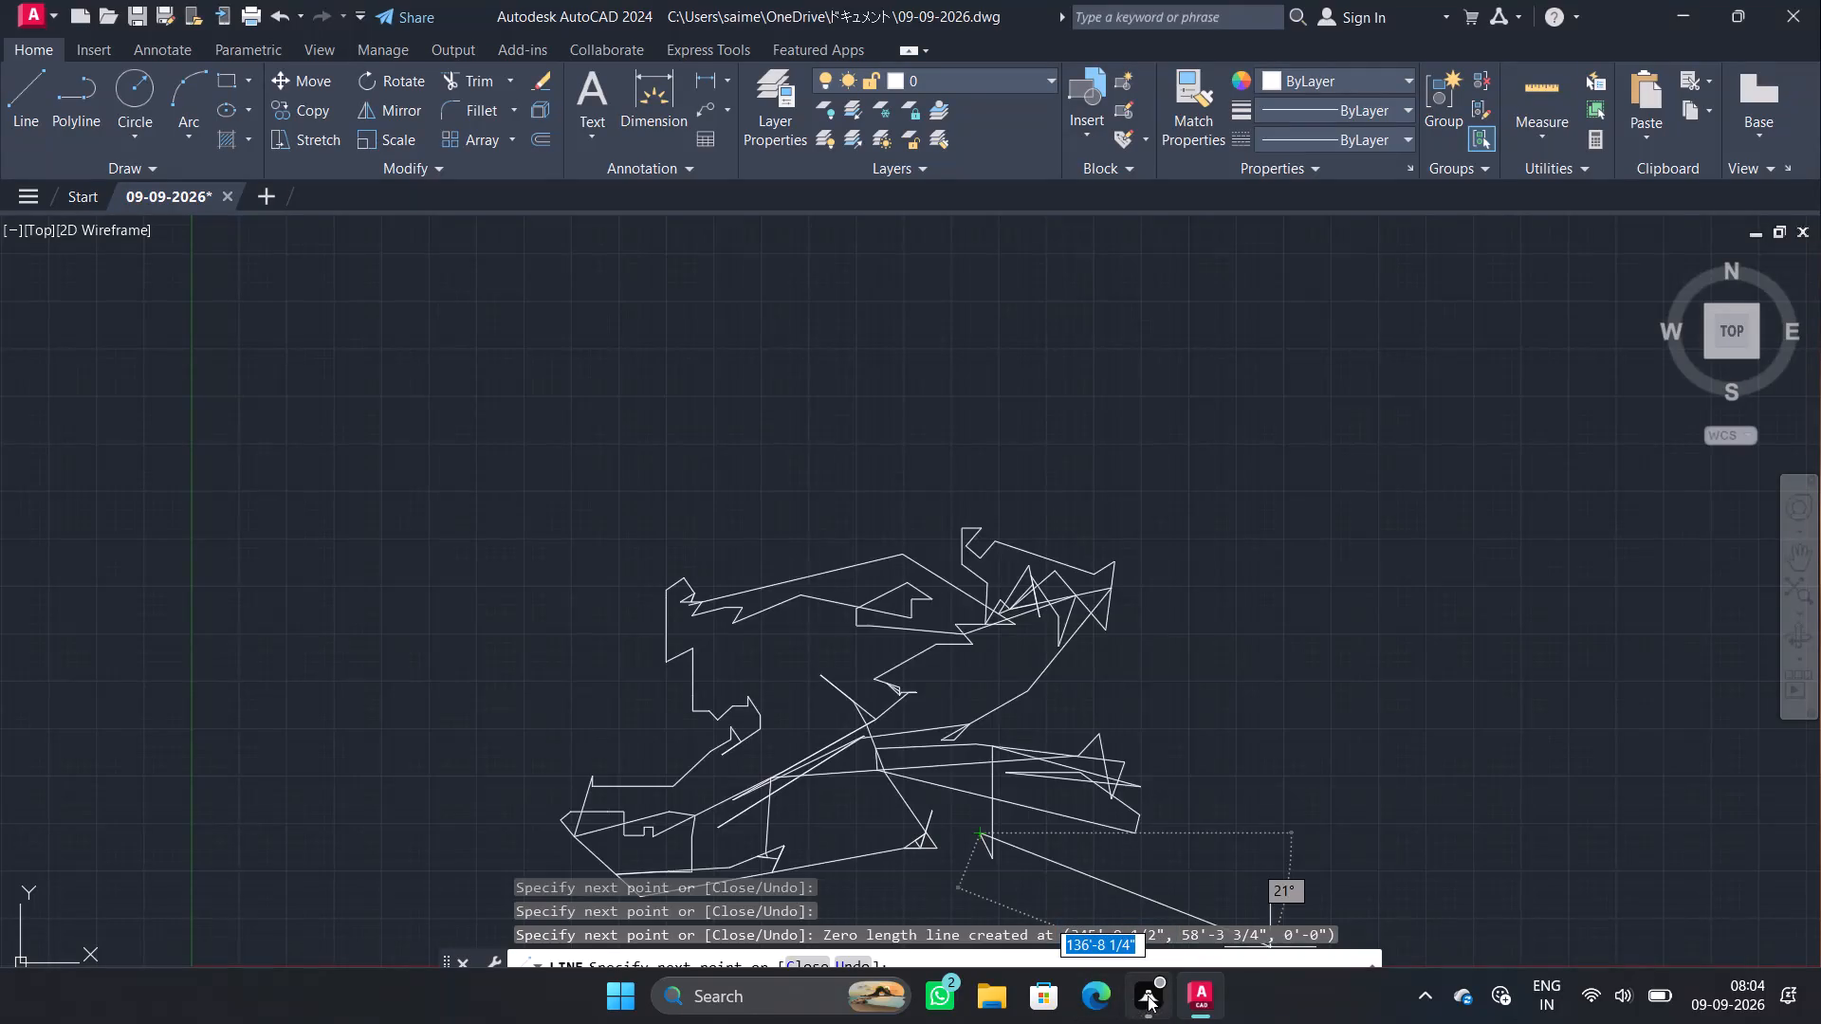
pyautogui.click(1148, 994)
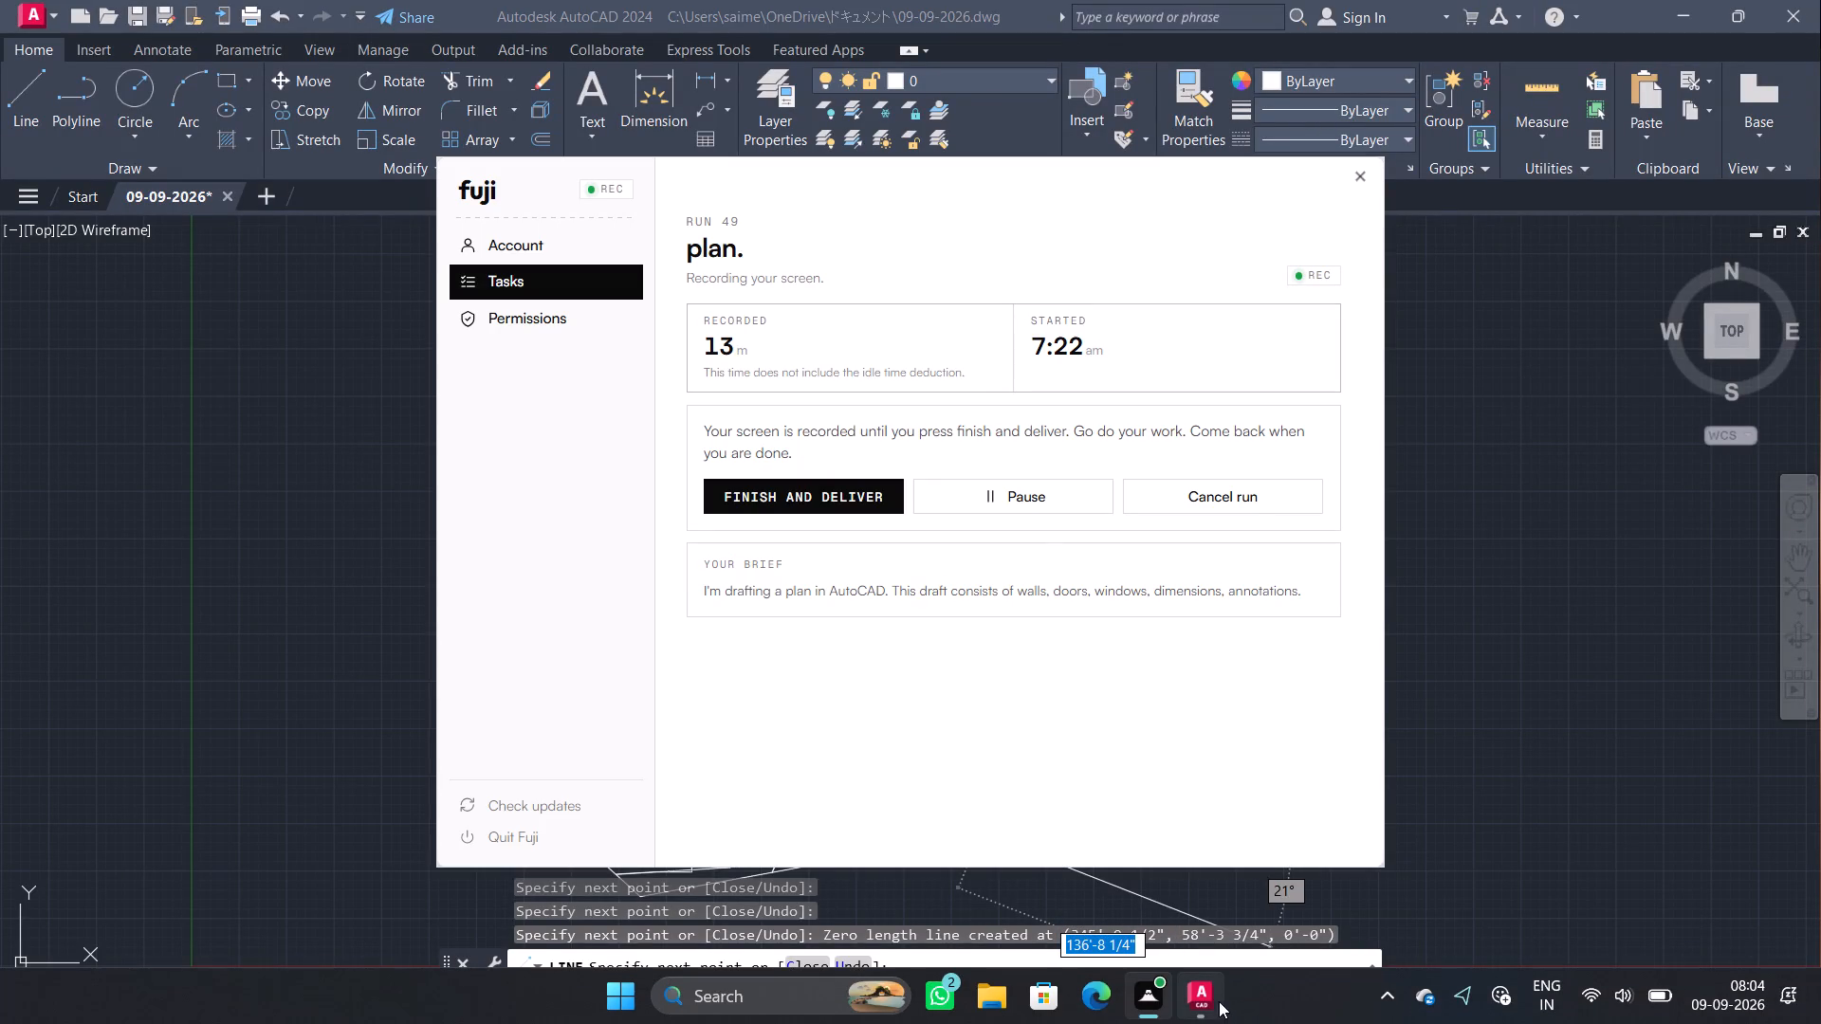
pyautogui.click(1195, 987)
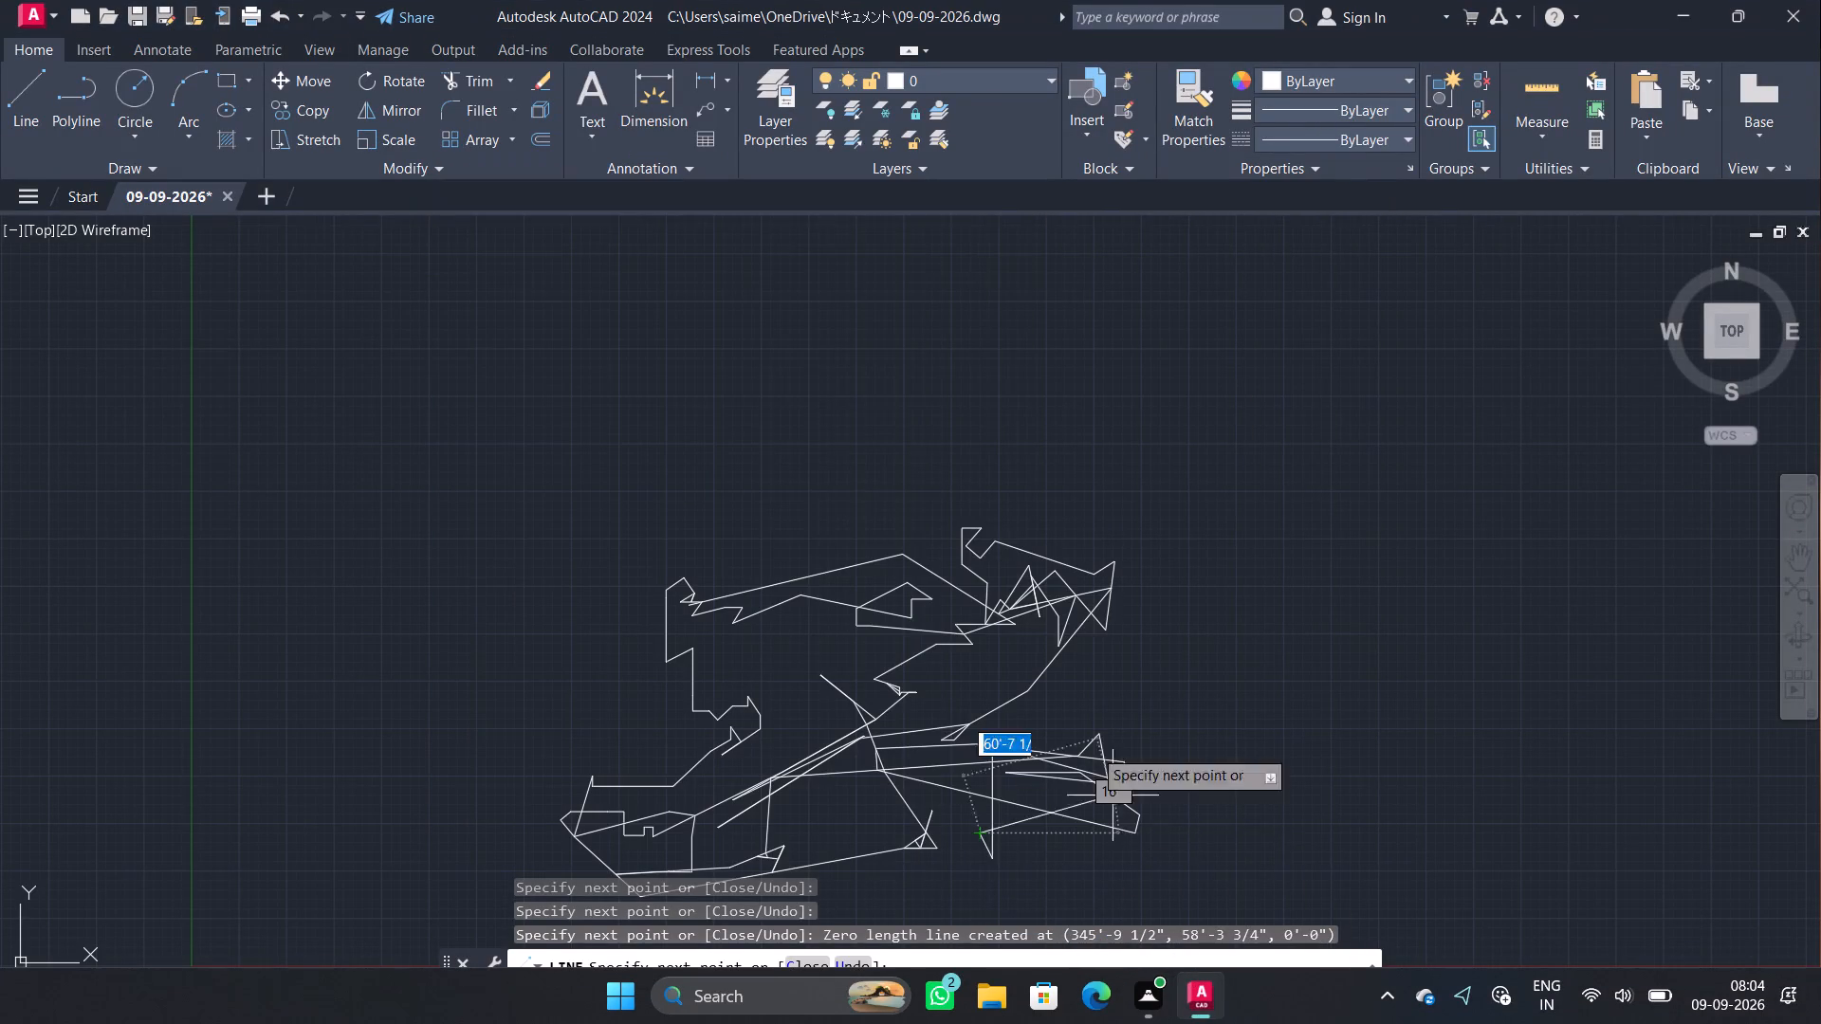
# Extend the chain with a segment about 215' long up-left at 120°, ending in a small funnel-shaped hook above the figure.
pyautogui.click(733, 410)
pyautogui.click(784, 419)
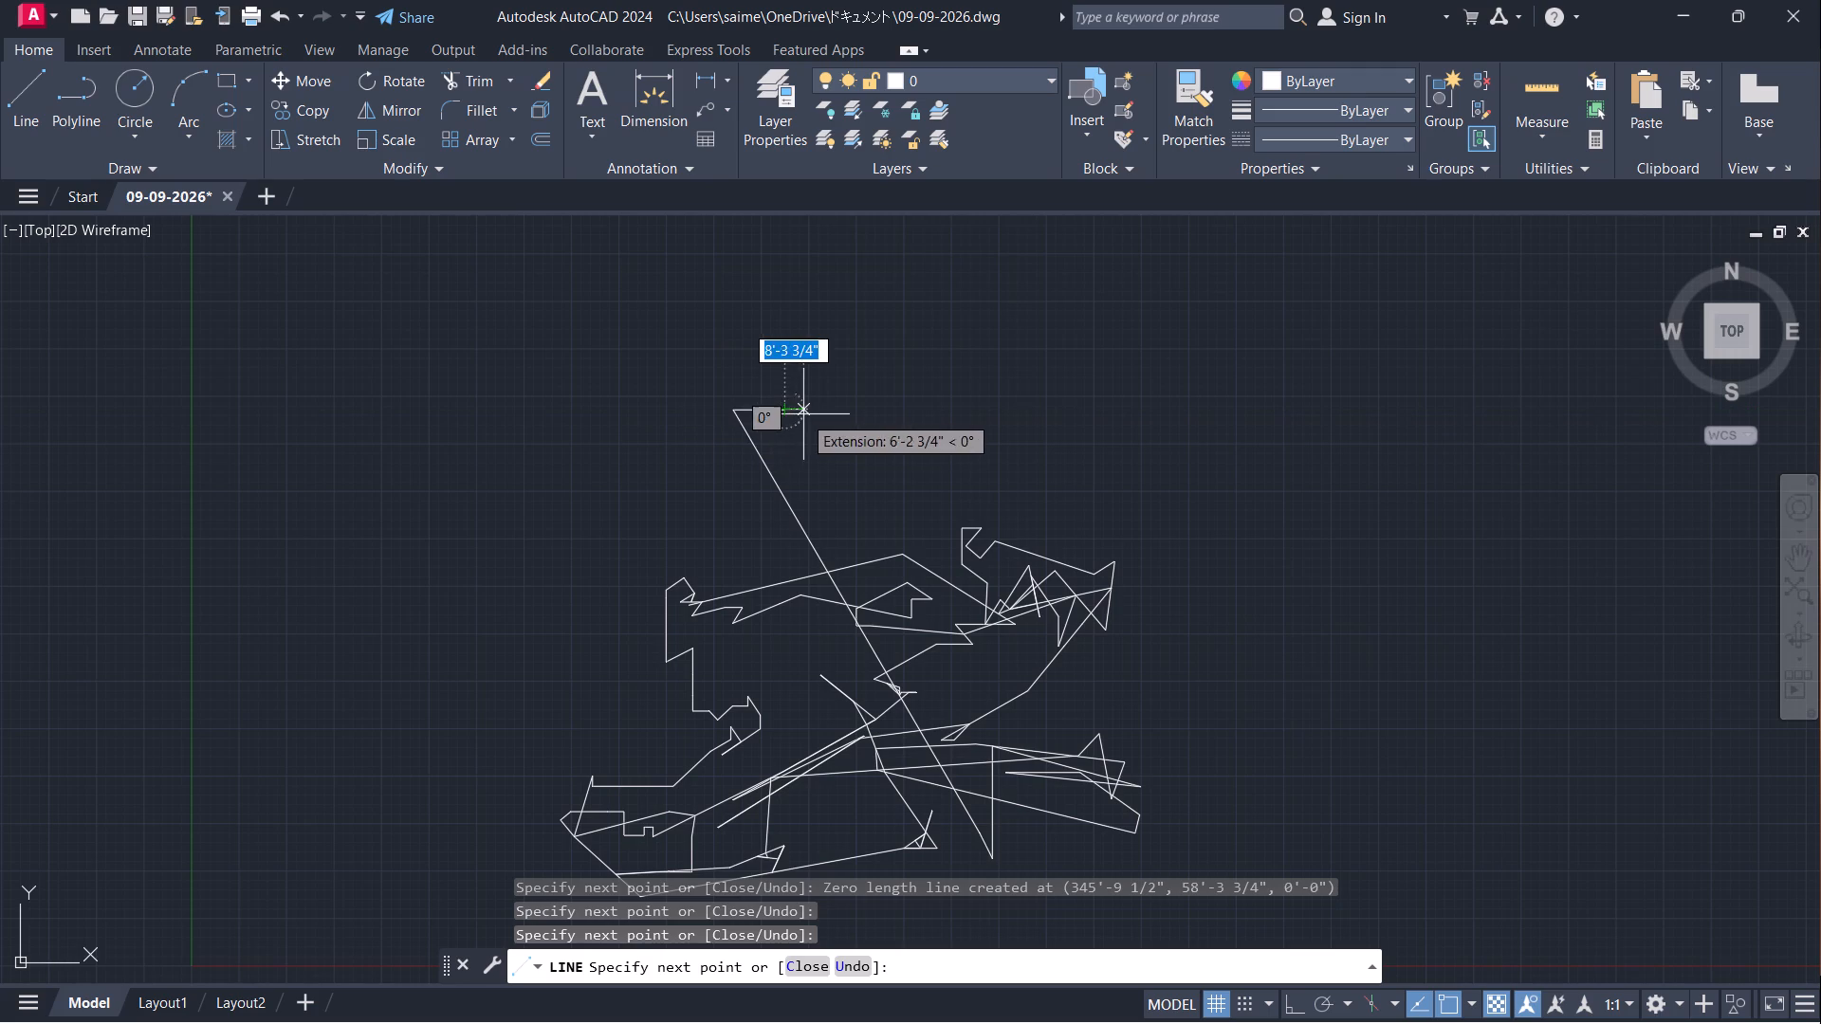
pyautogui.click(803, 414)
pyautogui.click(804, 400)
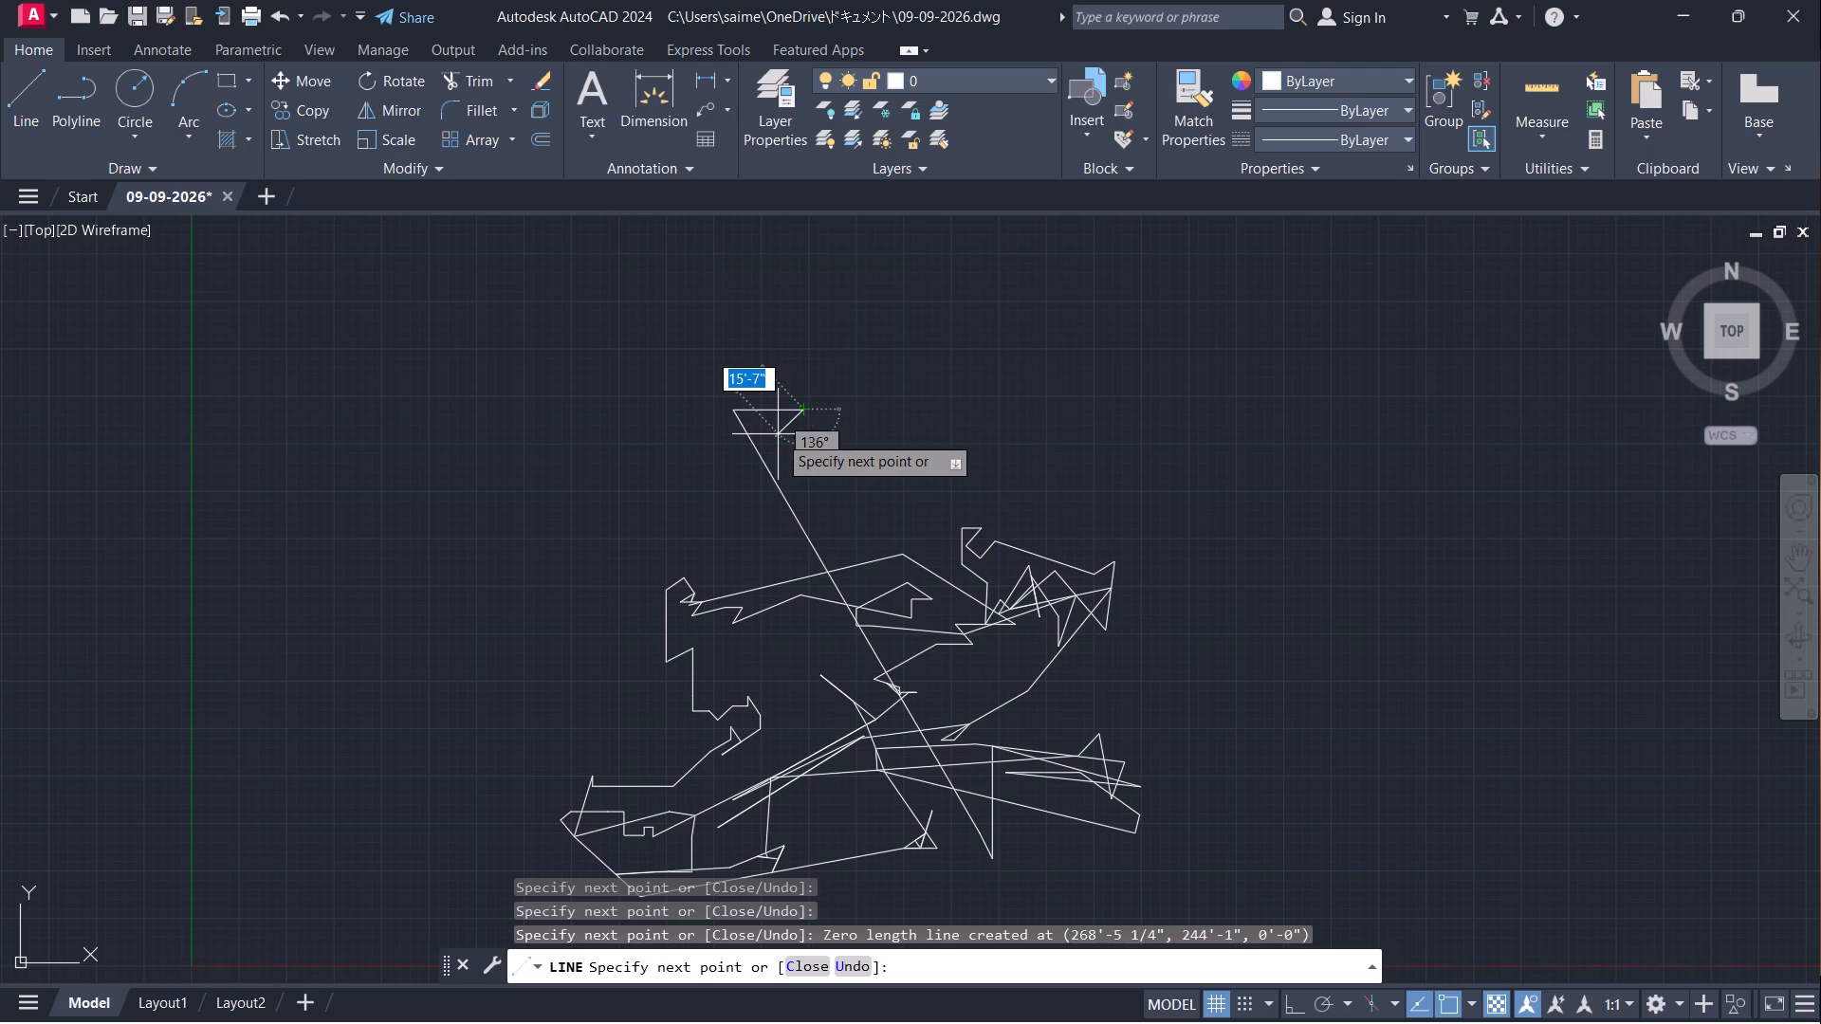
pyautogui.click(778, 434)
pyautogui.click(743, 438)
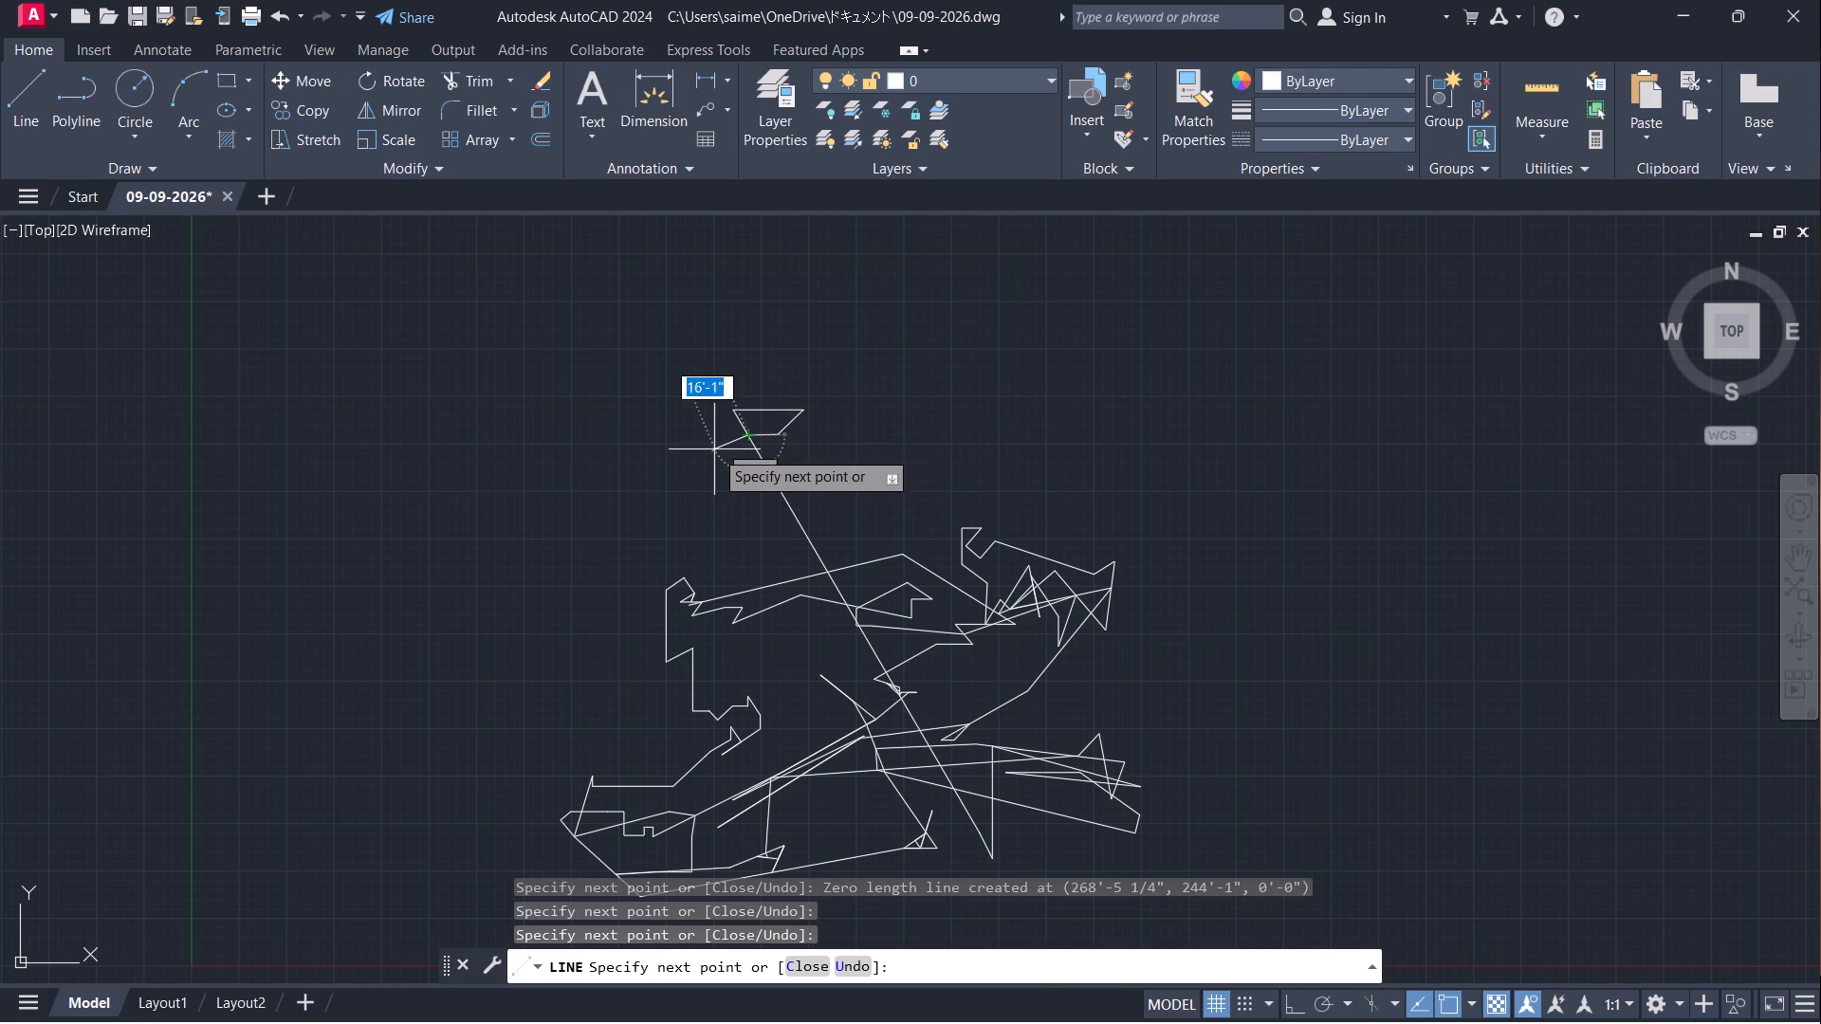
pyautogui.click(714, 450)
pyautogui.click(727, 439)
# Zigzag the chain down-right from the funnel-shaped hook to the sloping line beside the right-hand notch.
pyautogui.click(786, 464)
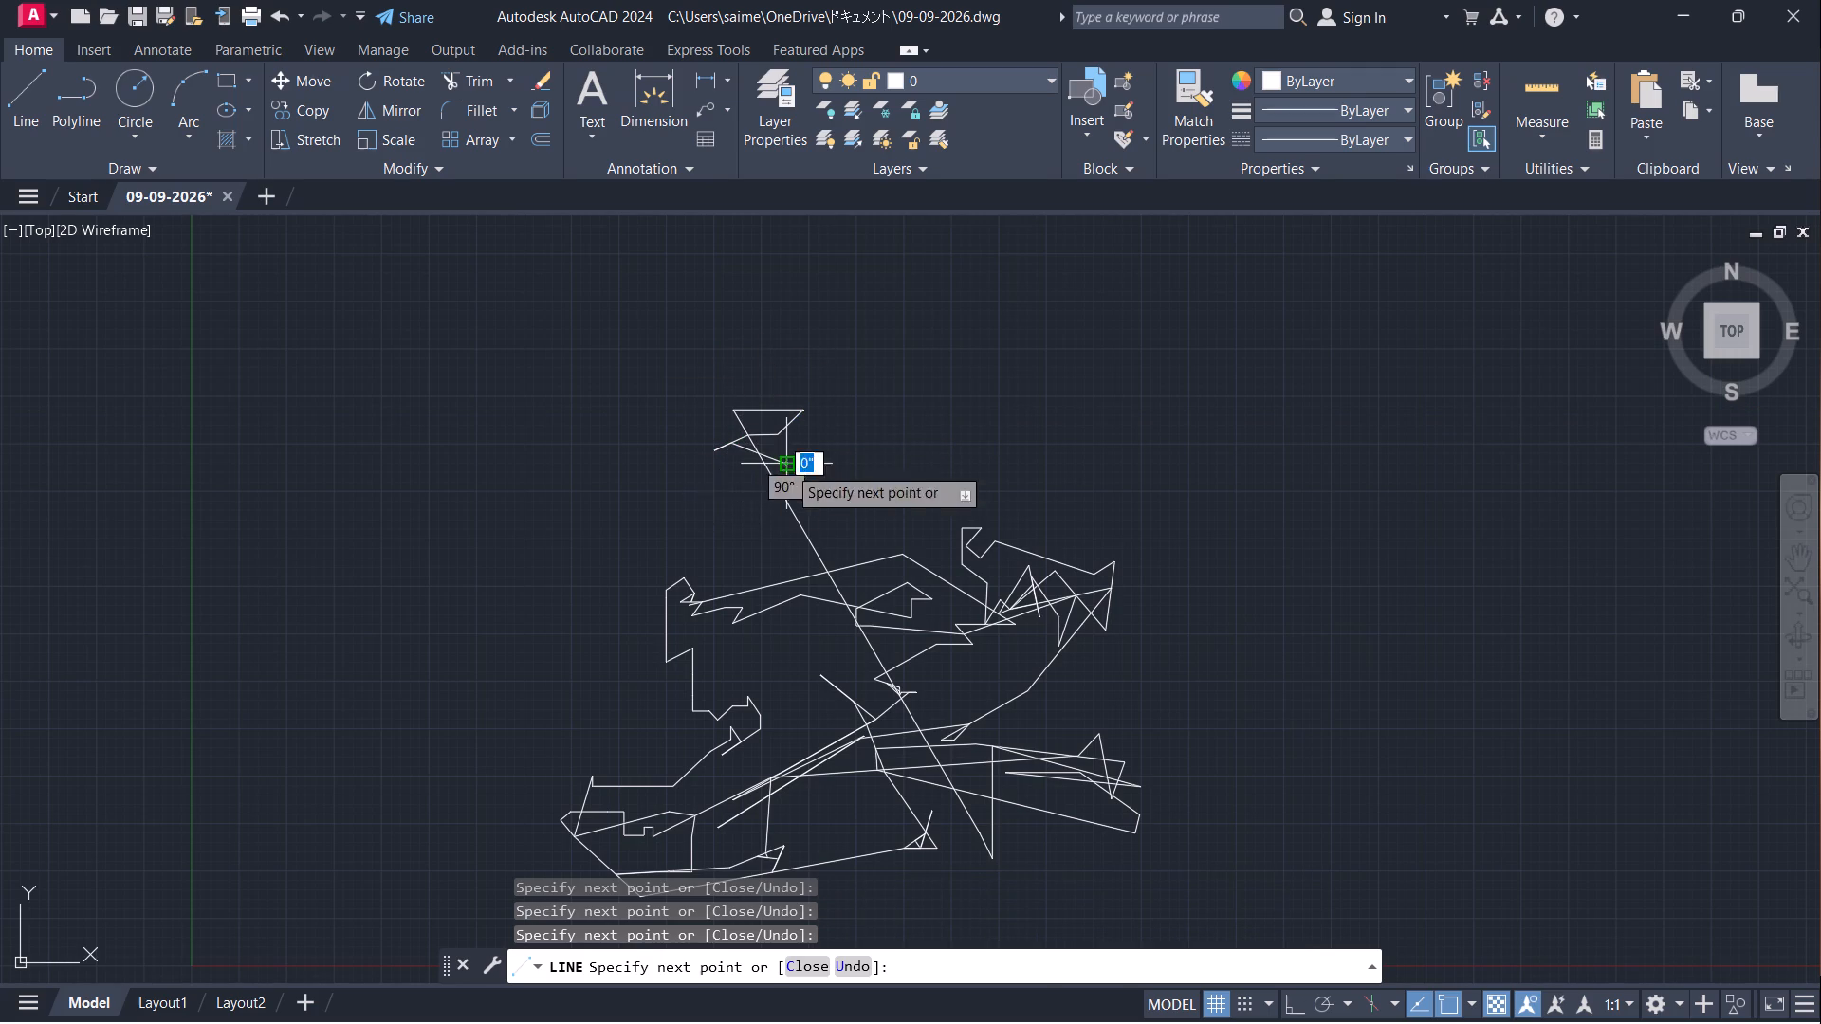
pyautogui.click(820, 503)
pyautogui.click(861, 486)
pyautogui.click(878, 514)
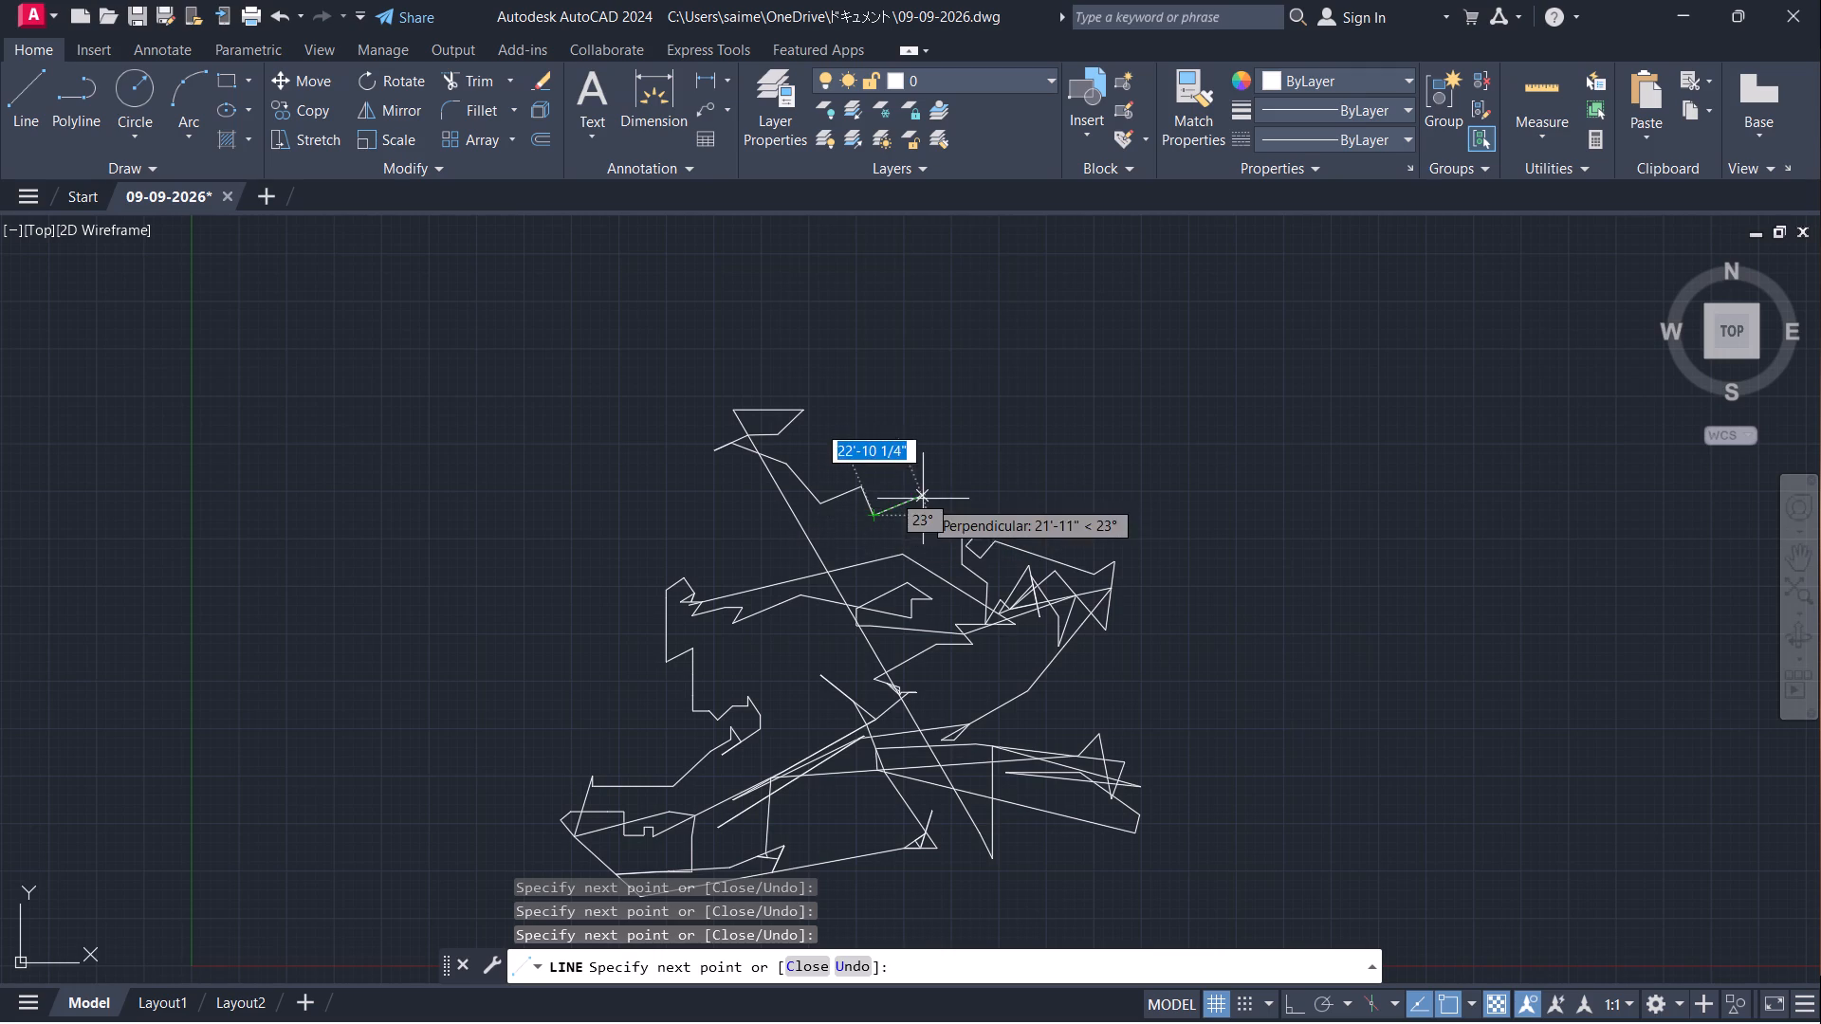
pyautogui.click(923, 498)
pyautogui.click(907, 488)
pyautogui.click(865, 479)
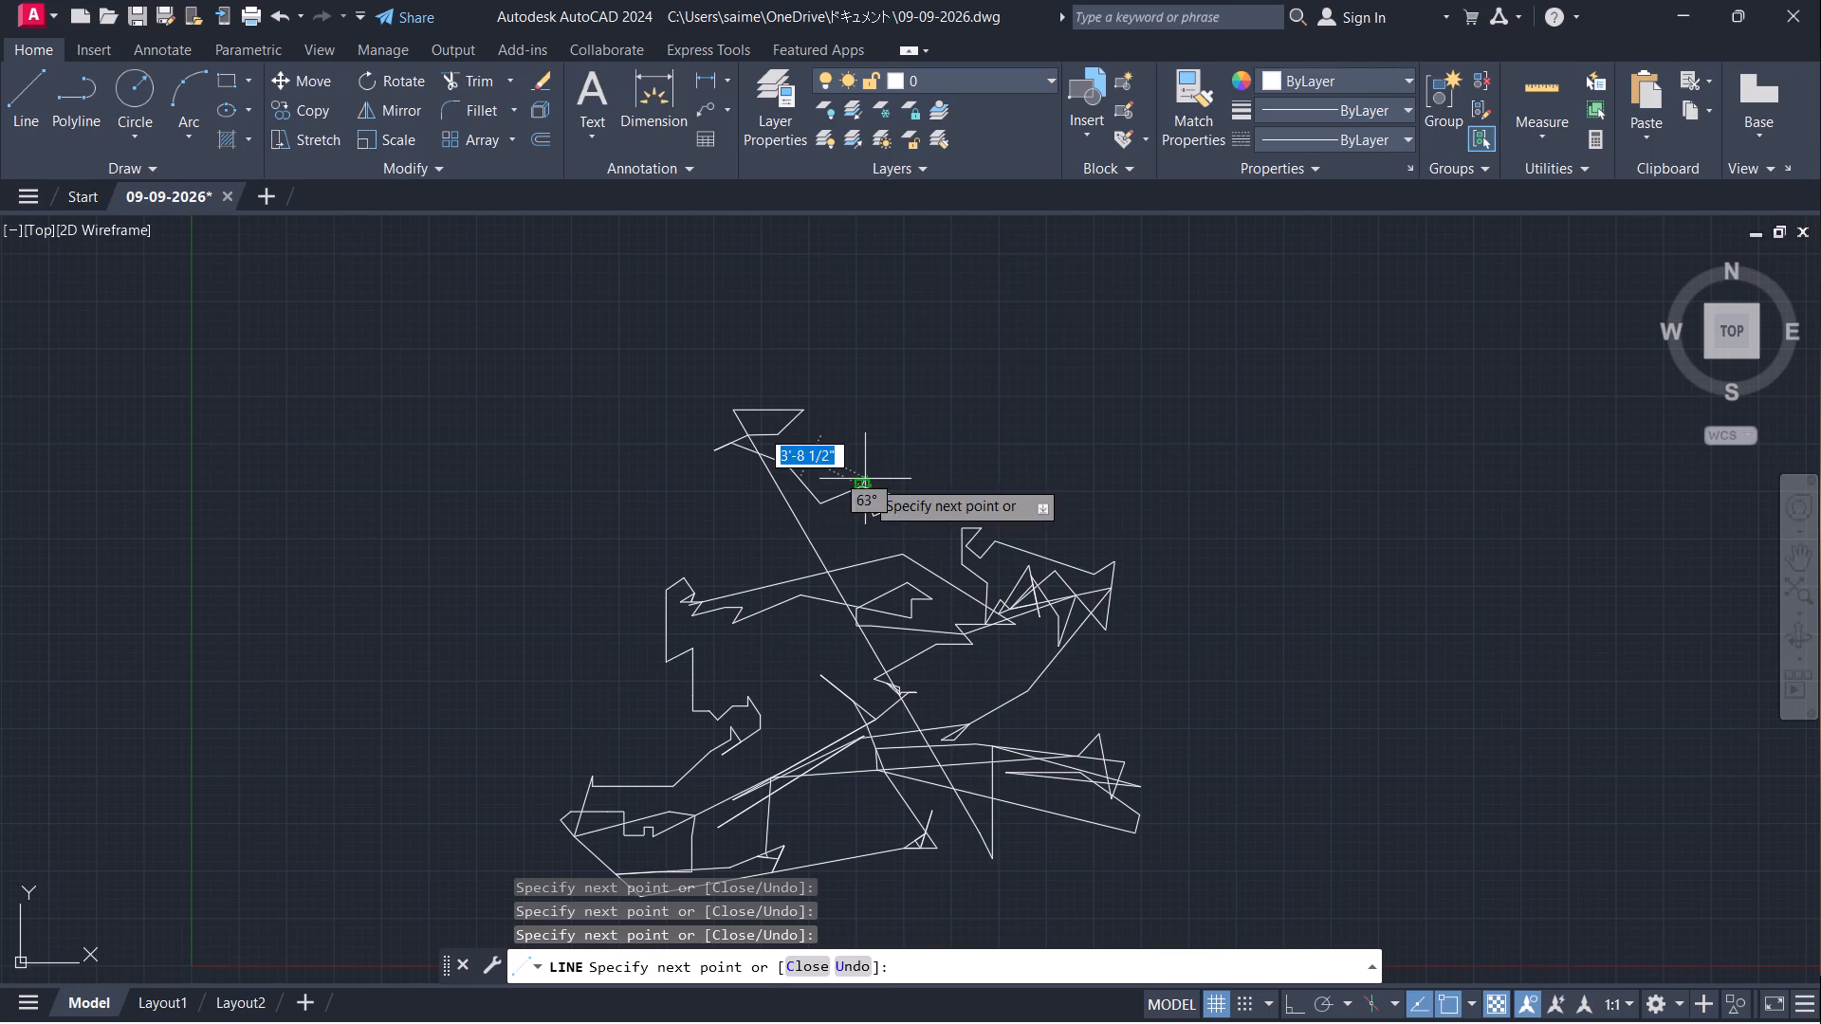
pyautogui.click(909, 501)
pyautogui.click(930, 529)
pyautogui.click(947, 569)
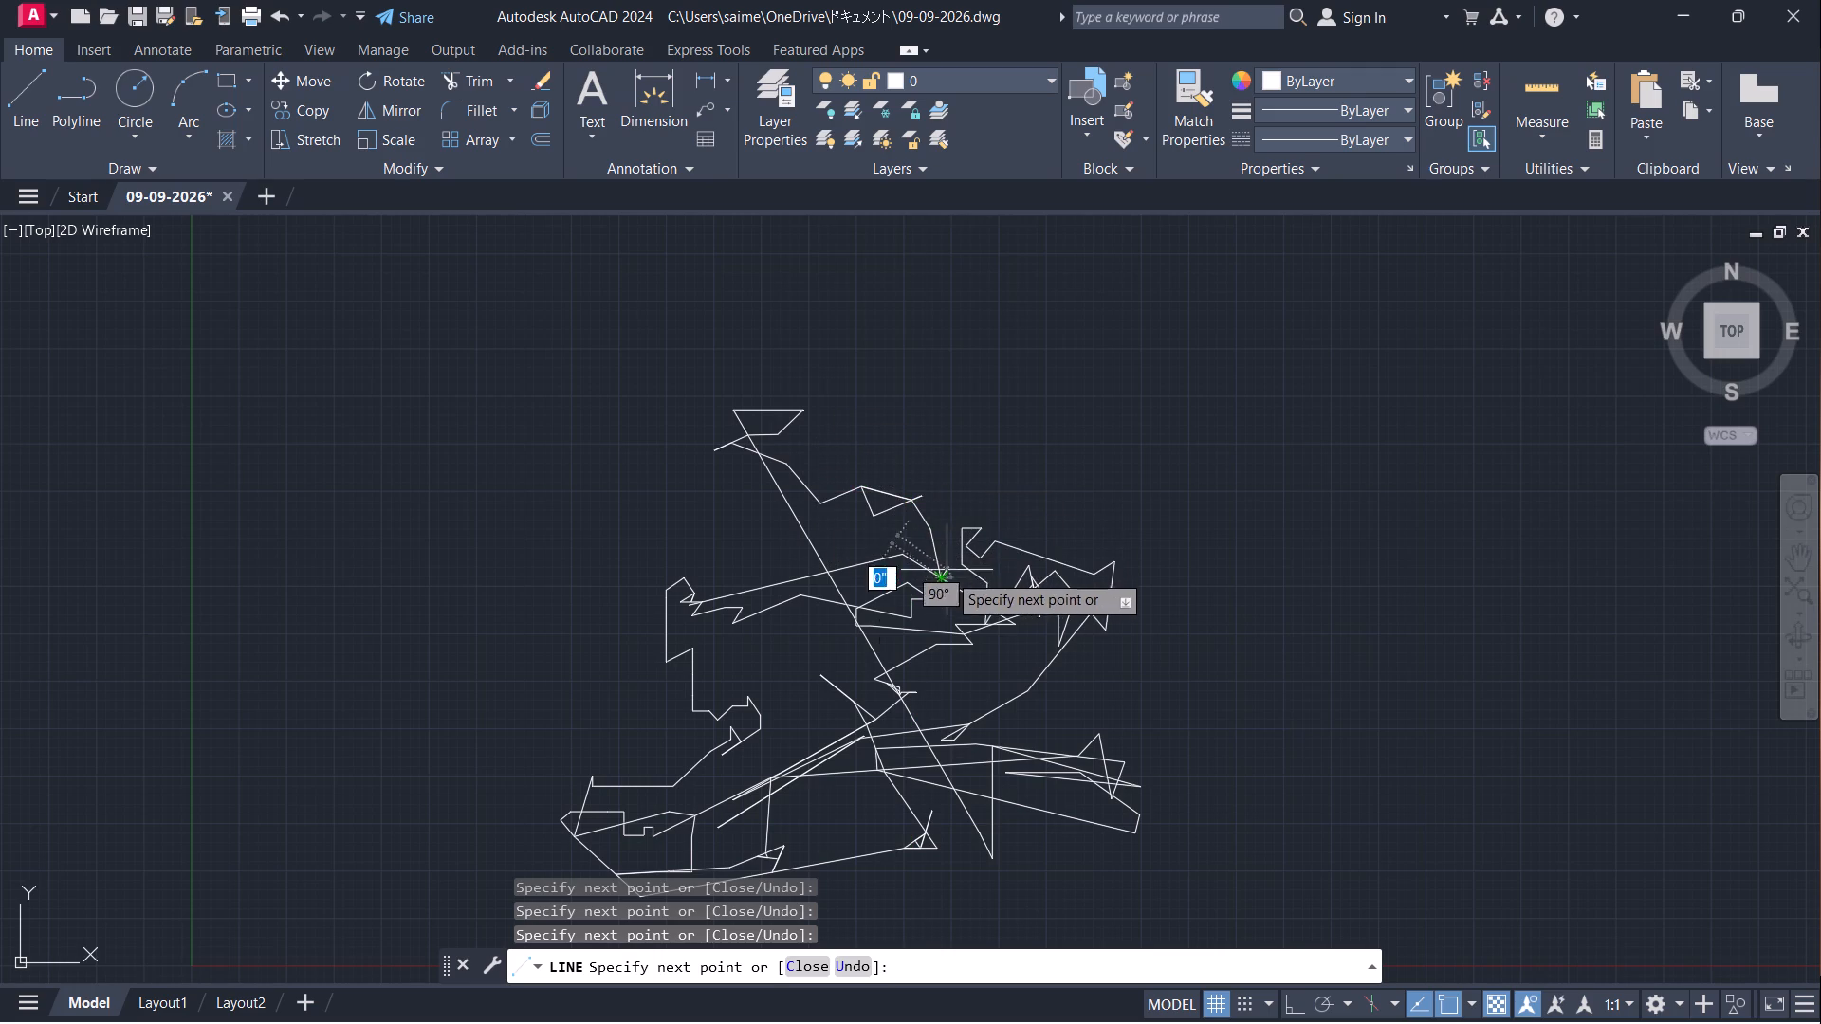
pyautogui.click(951, 582)
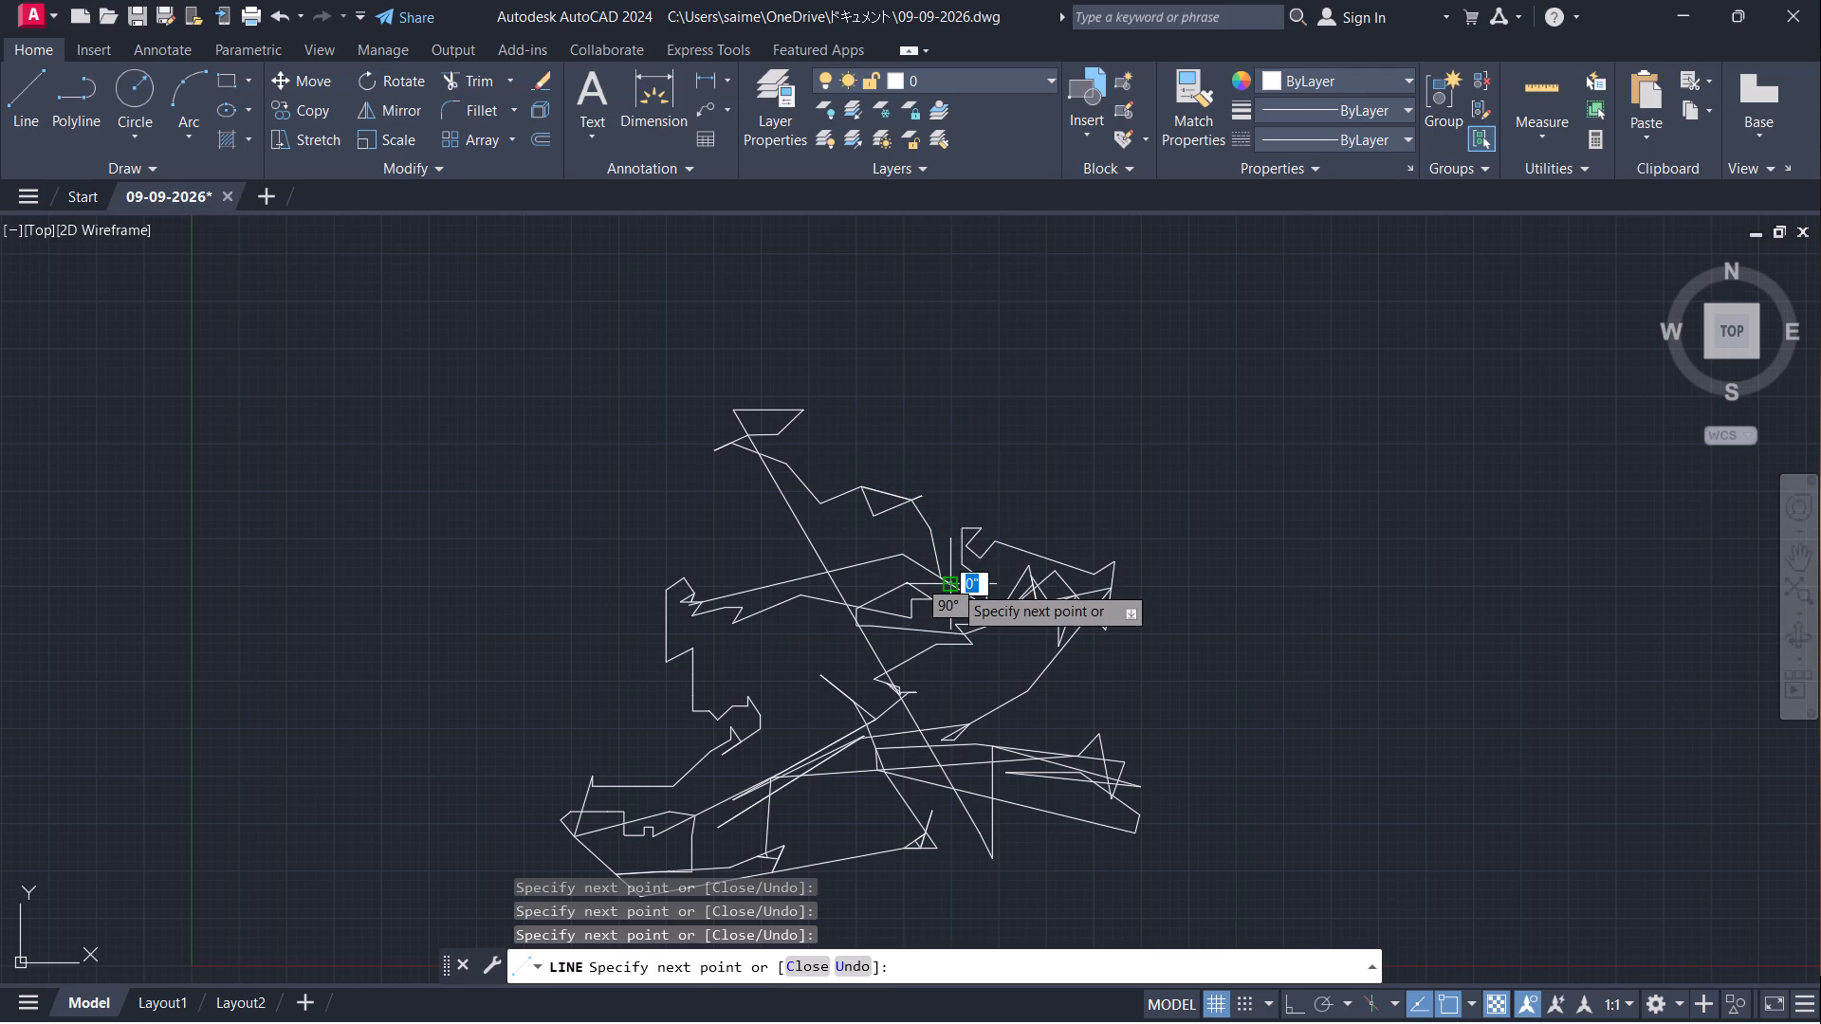
pyautogui.click(953, 584)
# Run short jagged segments back leftward just above the upper run, finishing with a small notch at the long diagonal.
pyautogui.click(948, 573)
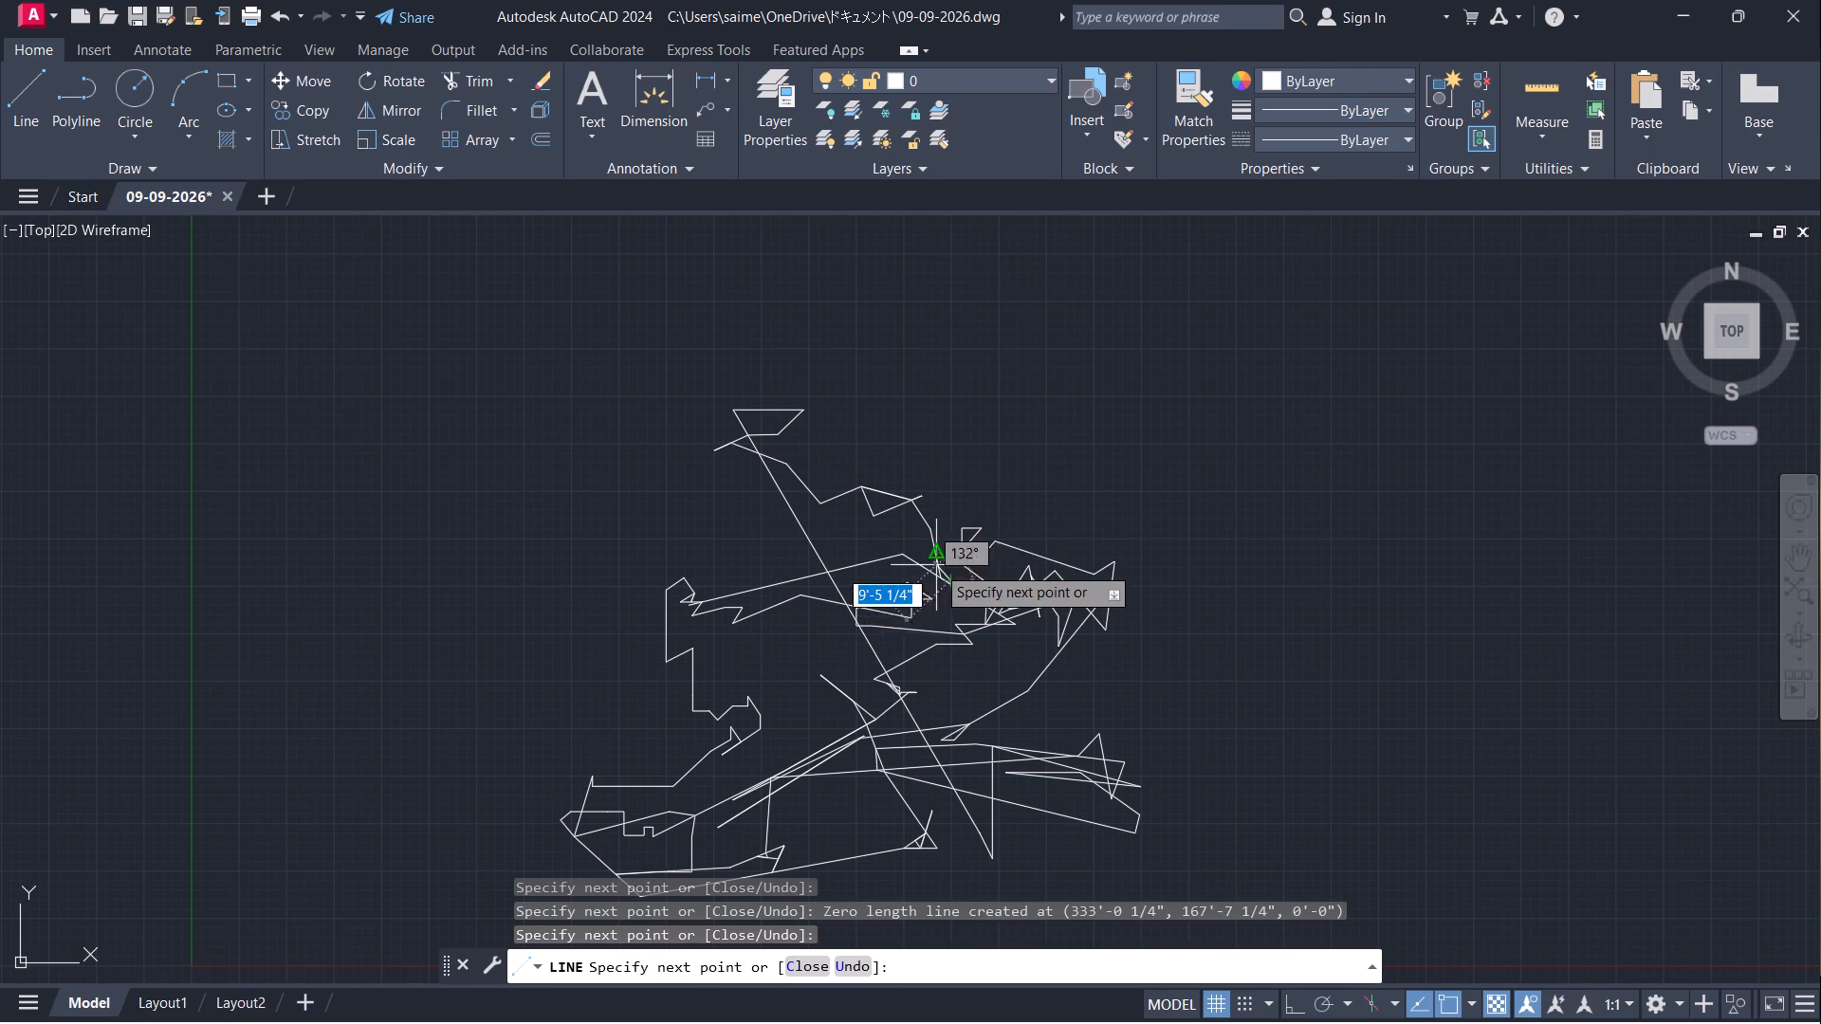
pyautogui.click(936, 565)
pyautogui.click(923, 563)
pyautogui.click(936, 542)
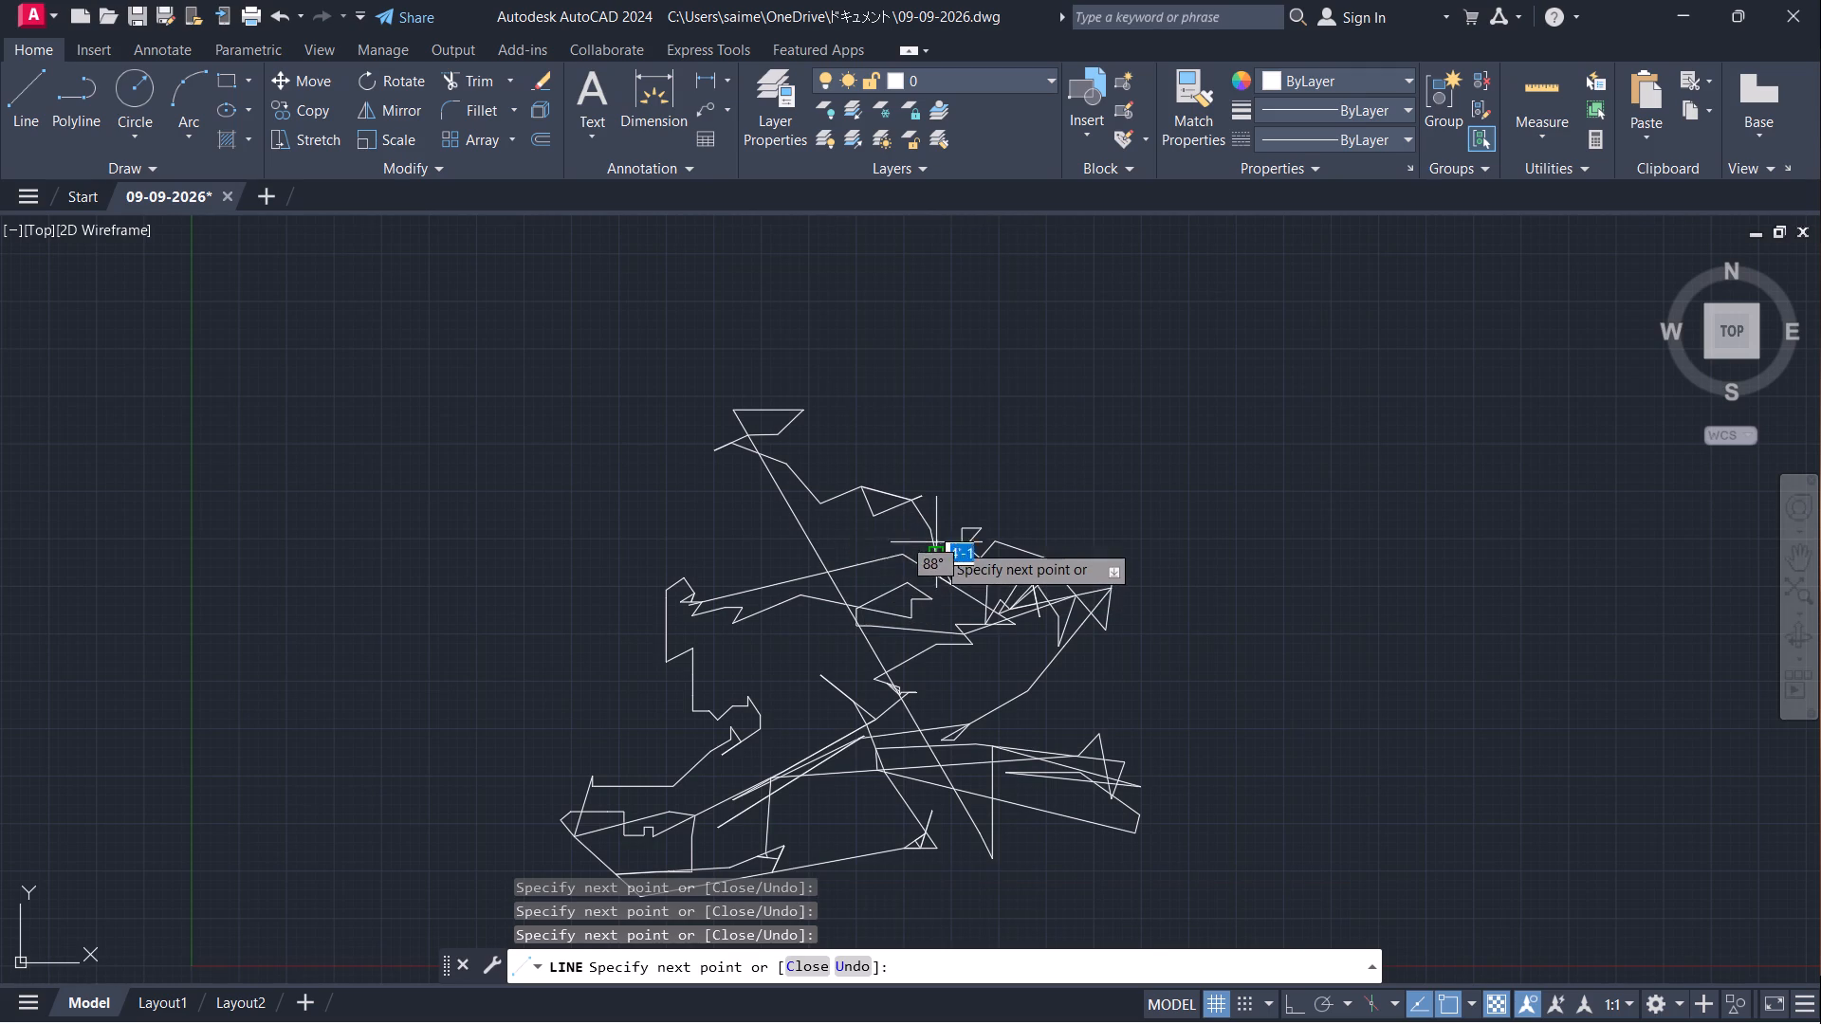
pyautogui.click(923, 550)
pyautogui.click(912, 556)
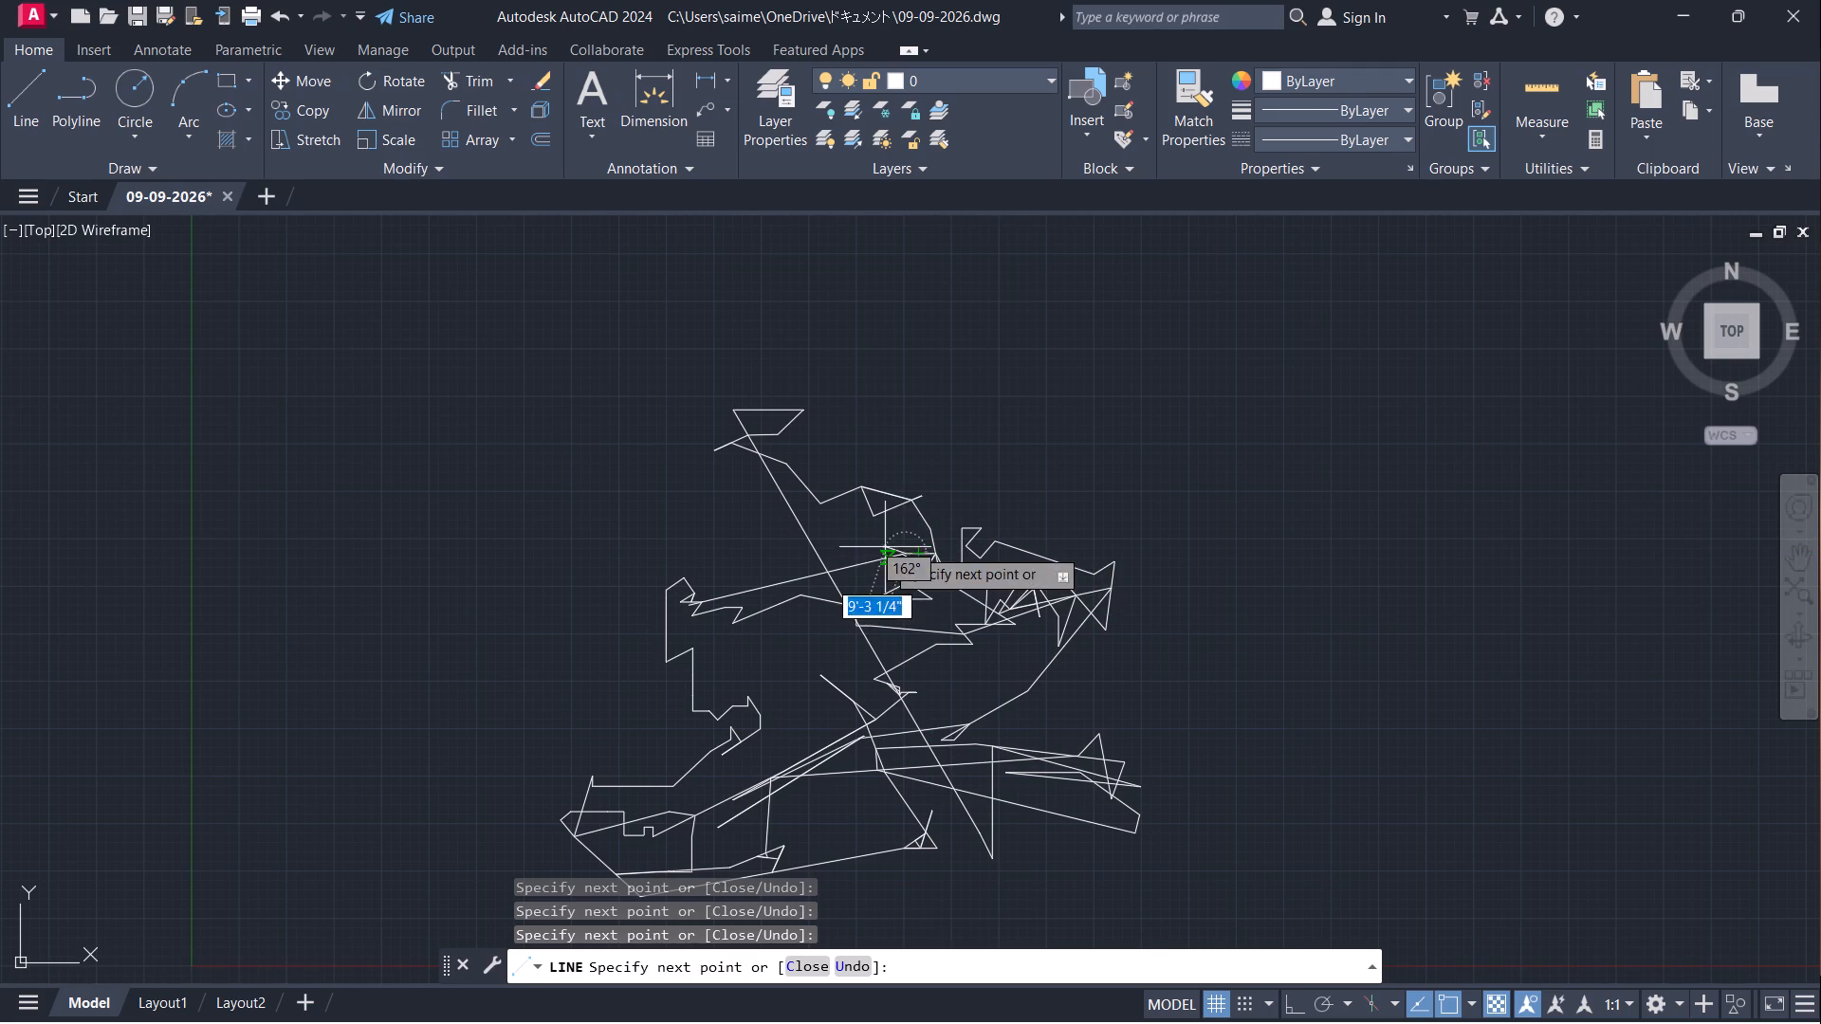
pyautogui.click(885, 547)
pyautogui.click(854, 553)
pyautogui.click(834, 542)
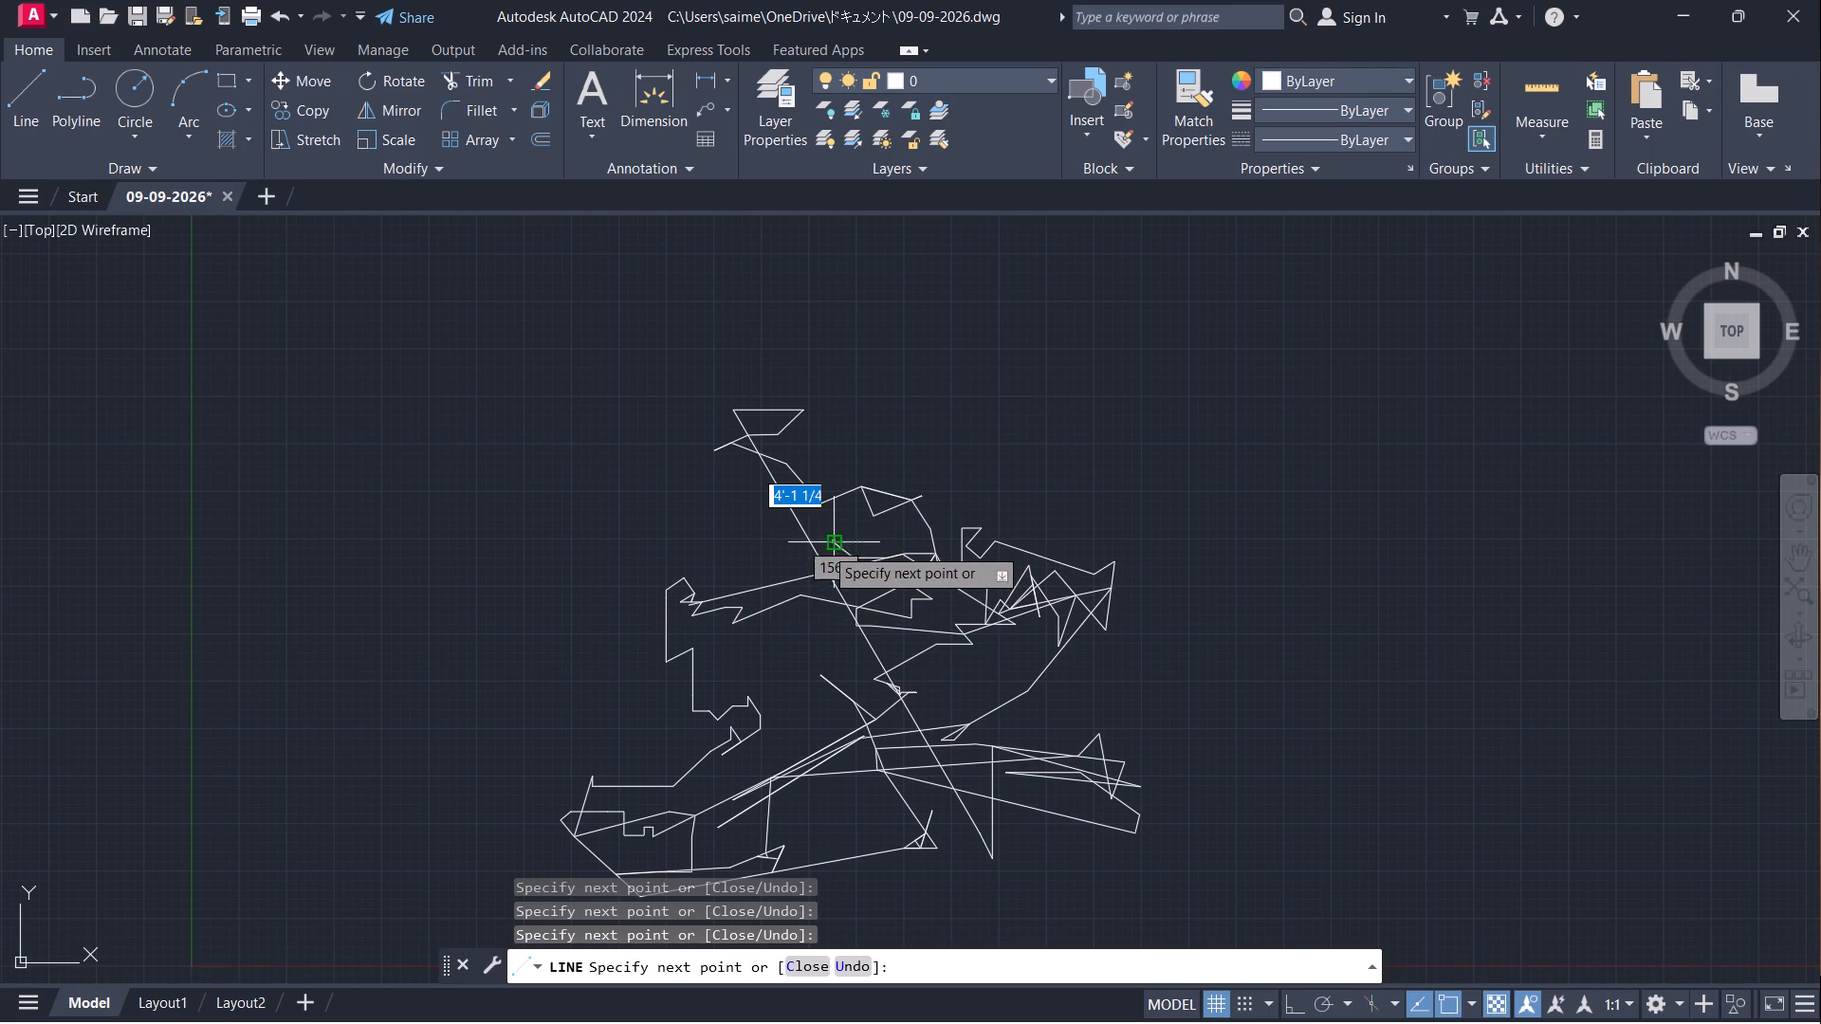
pyautogui.click(813, 554)
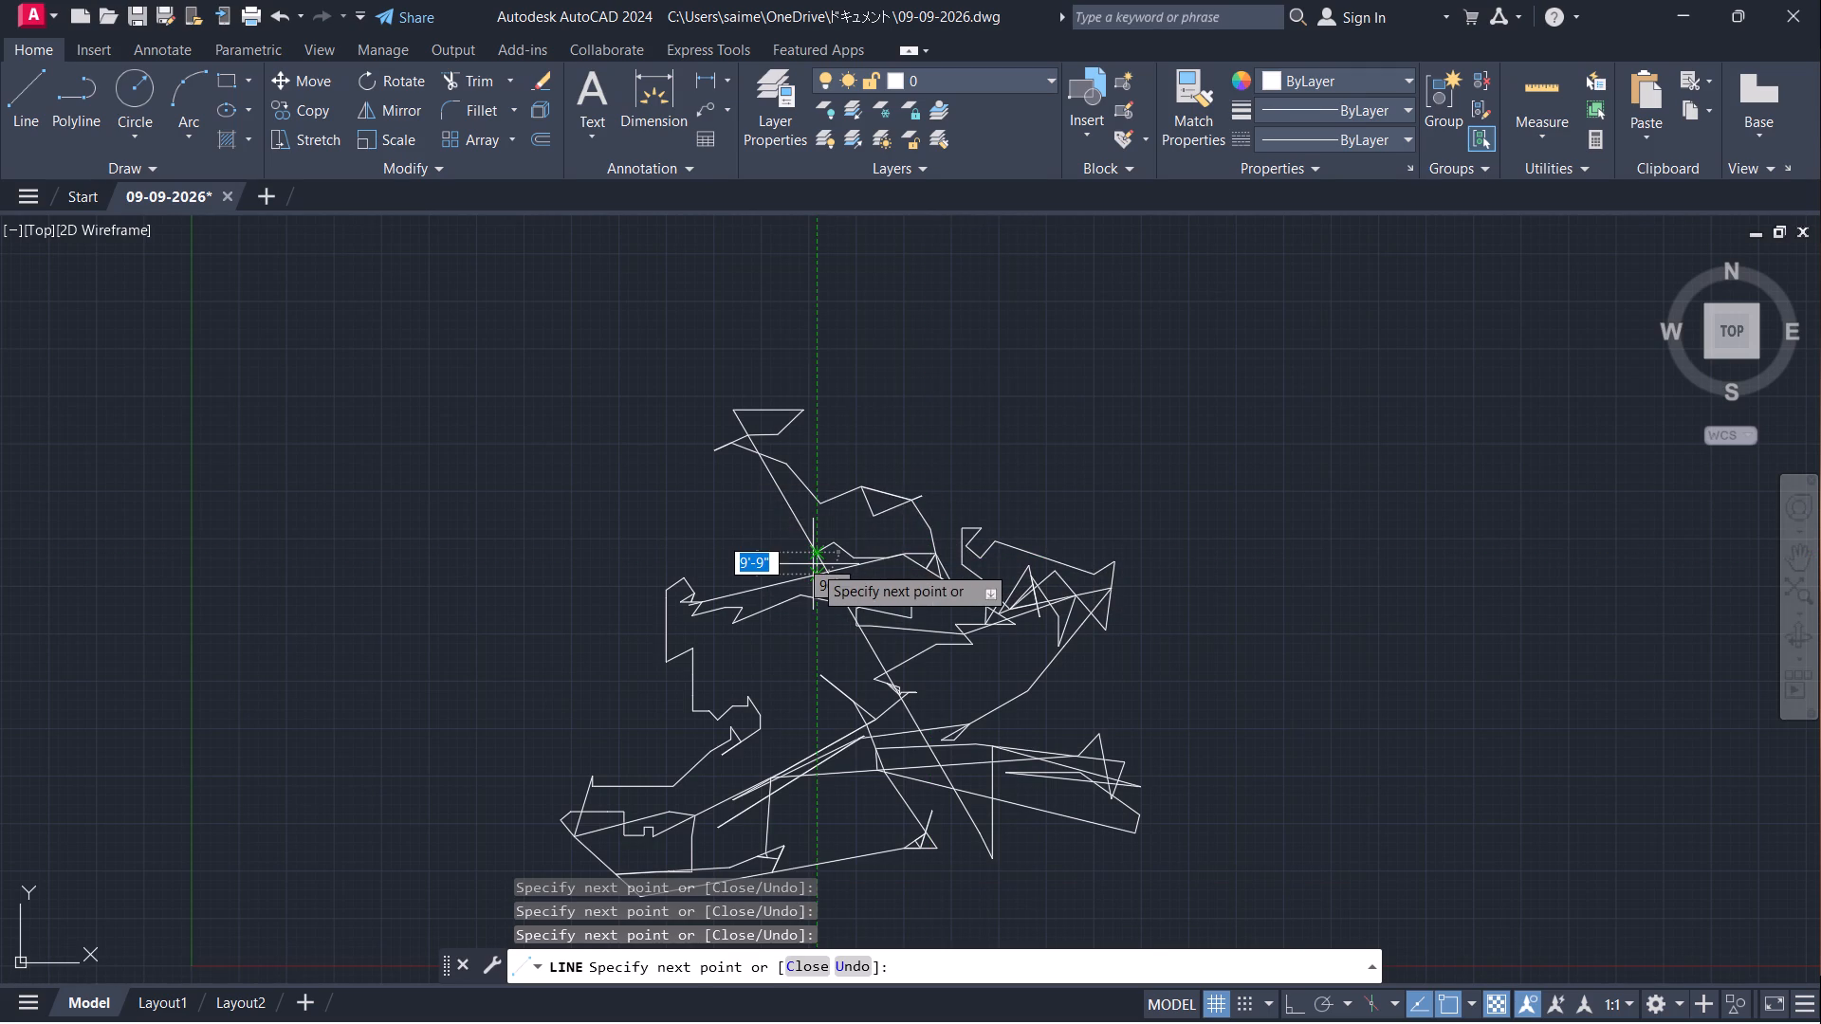
pyautogui.click(813, 568)
pyautogui.click(833, 555)
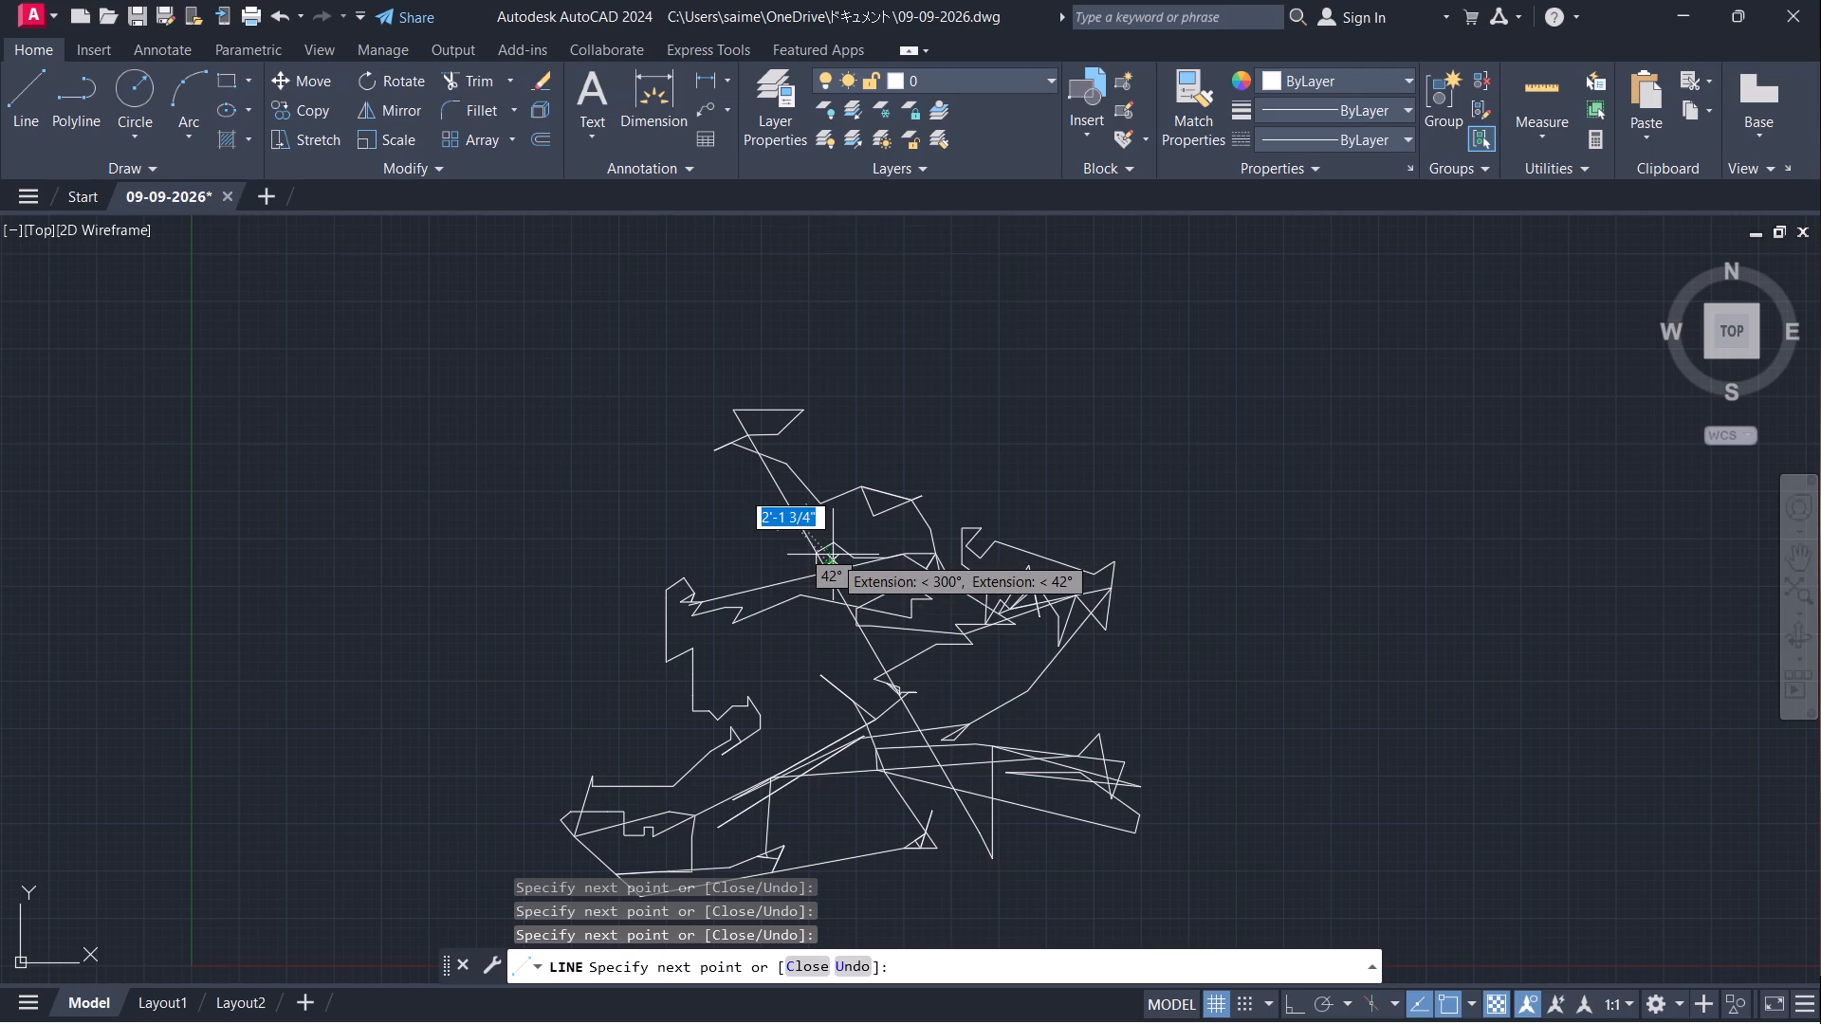
pyautogui.click(833, 555)
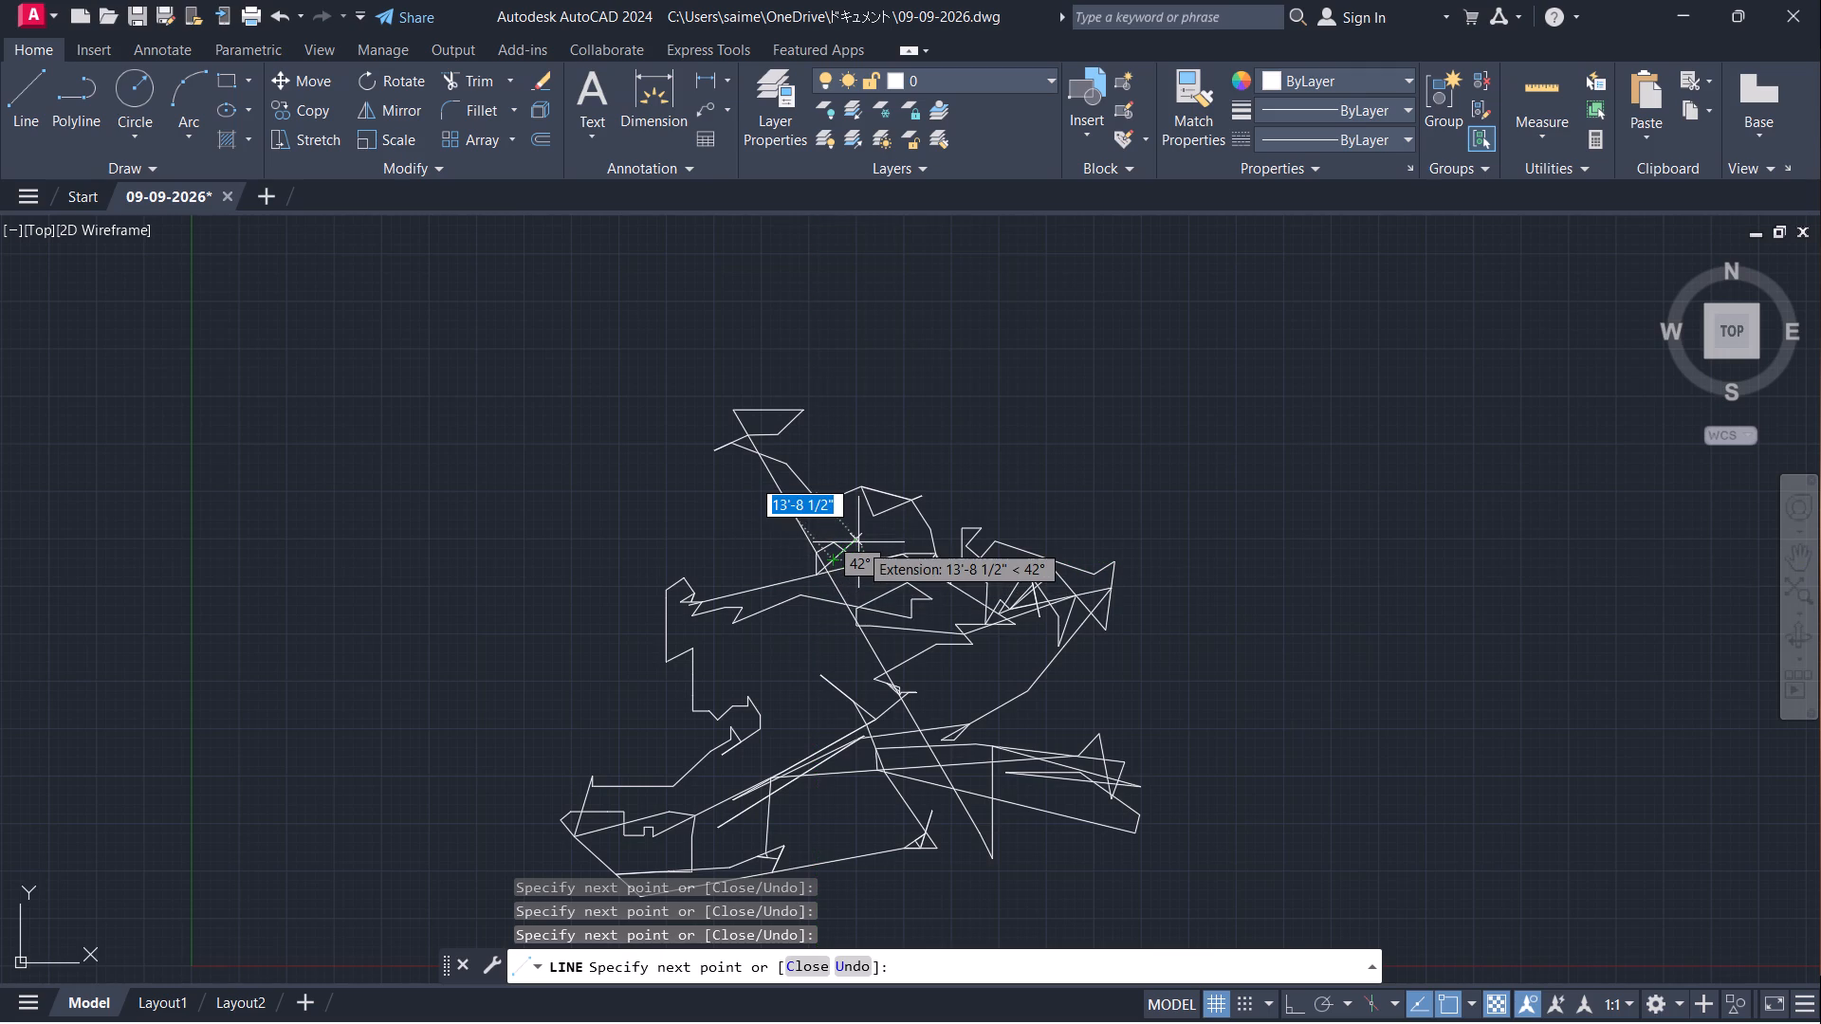
# Continue the chain rightward in short stepped segments from the notch at the diagonal to the foot of the descending zigzag.
pyautogui.click(858, 542)
pyautogui.click(887, 543)
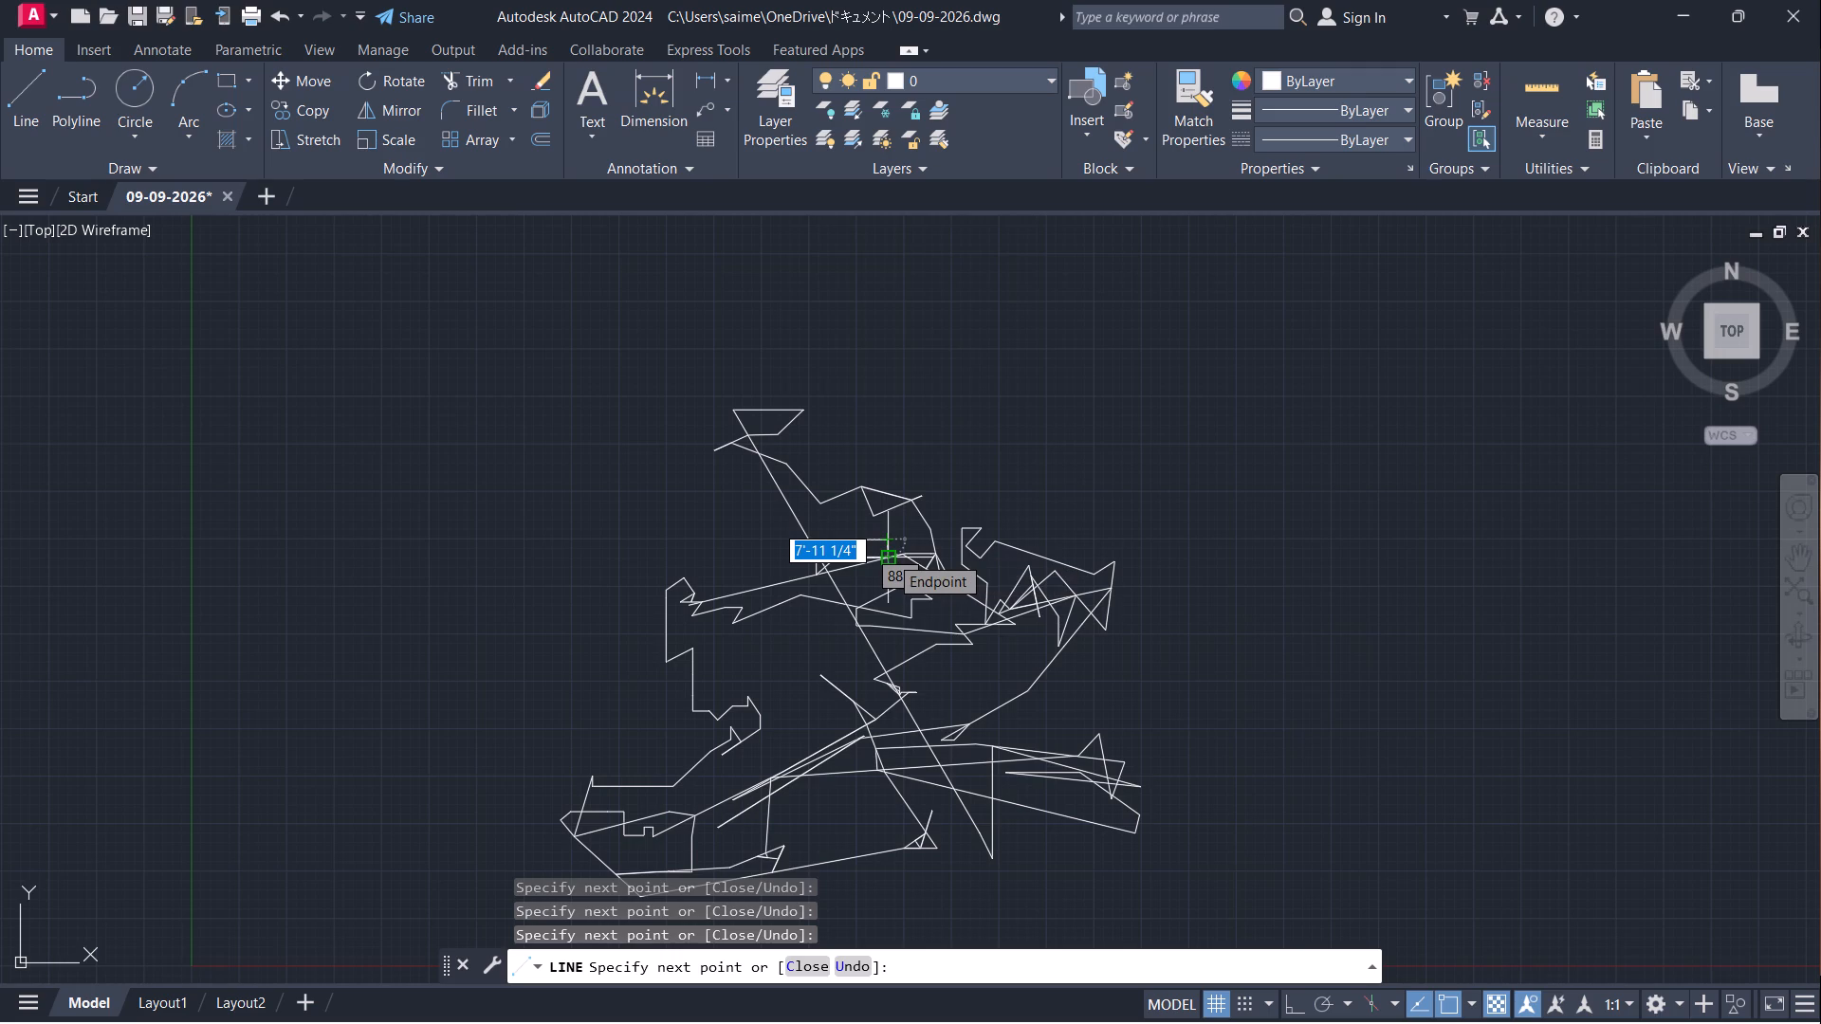
pyautogui.click(889, 555)
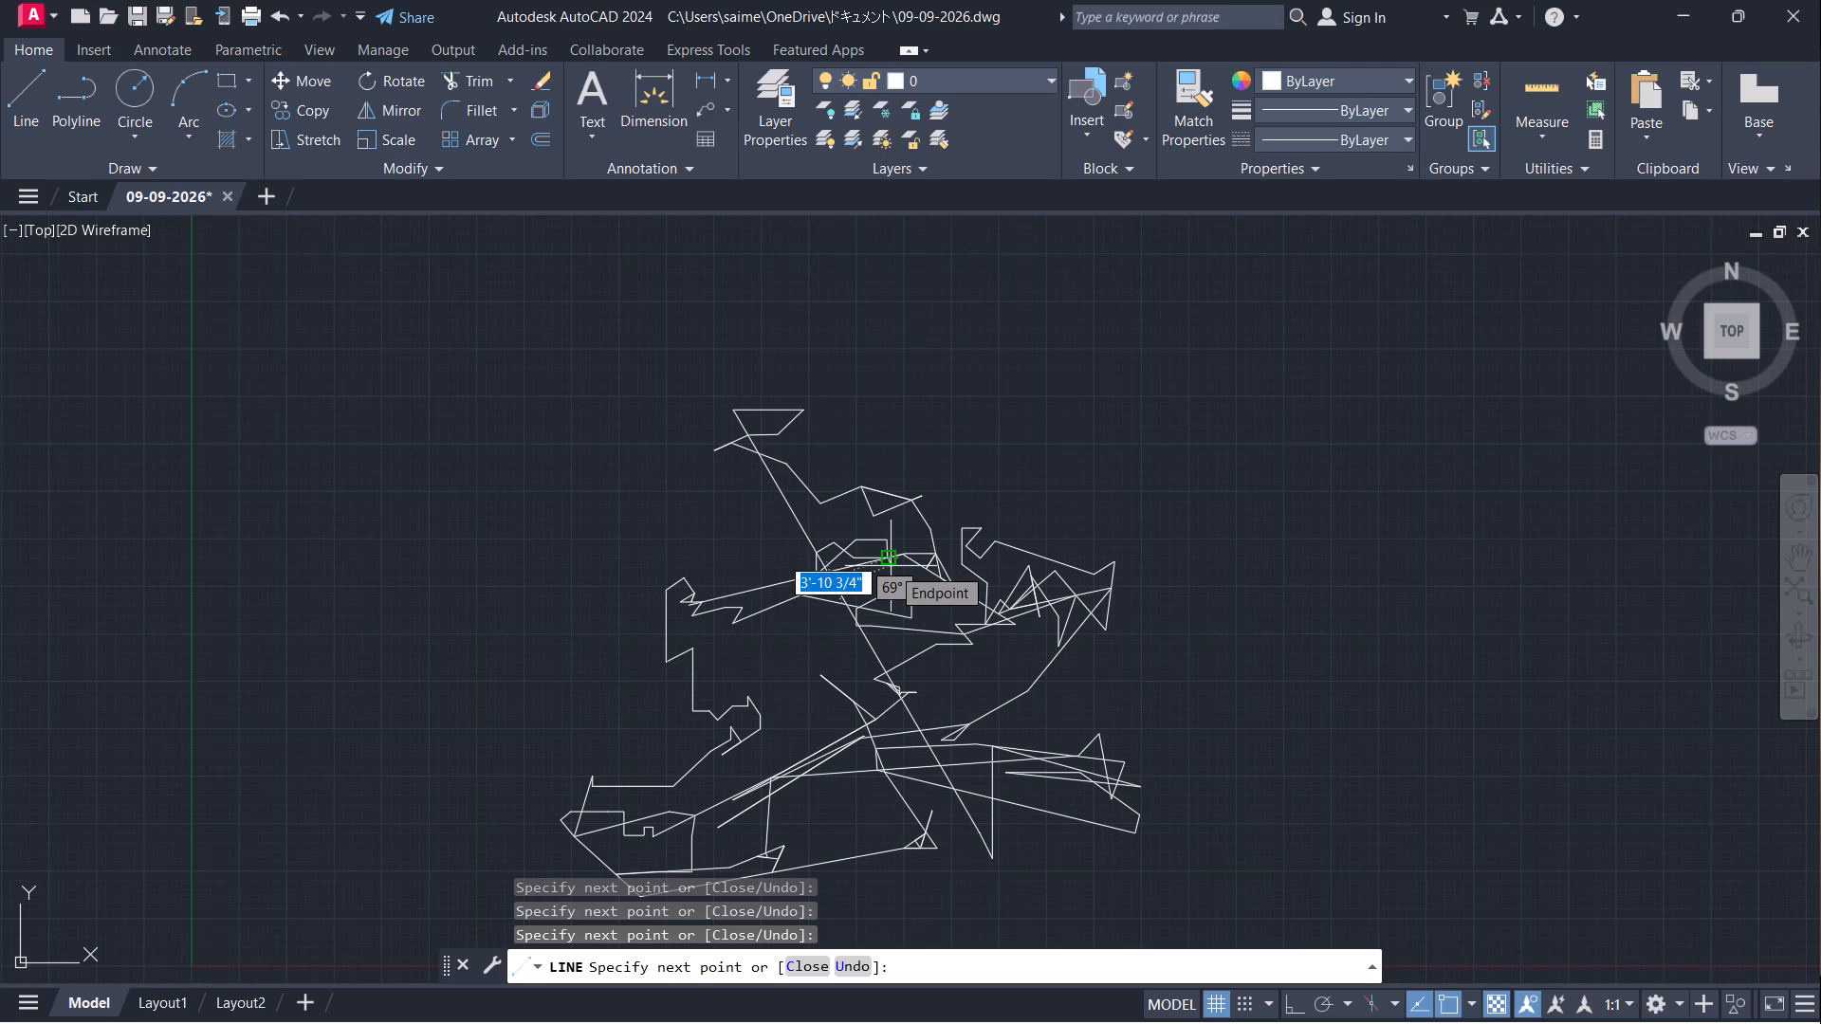
pyautogui.click(891, 566)
pyautogui.click(907, 558)
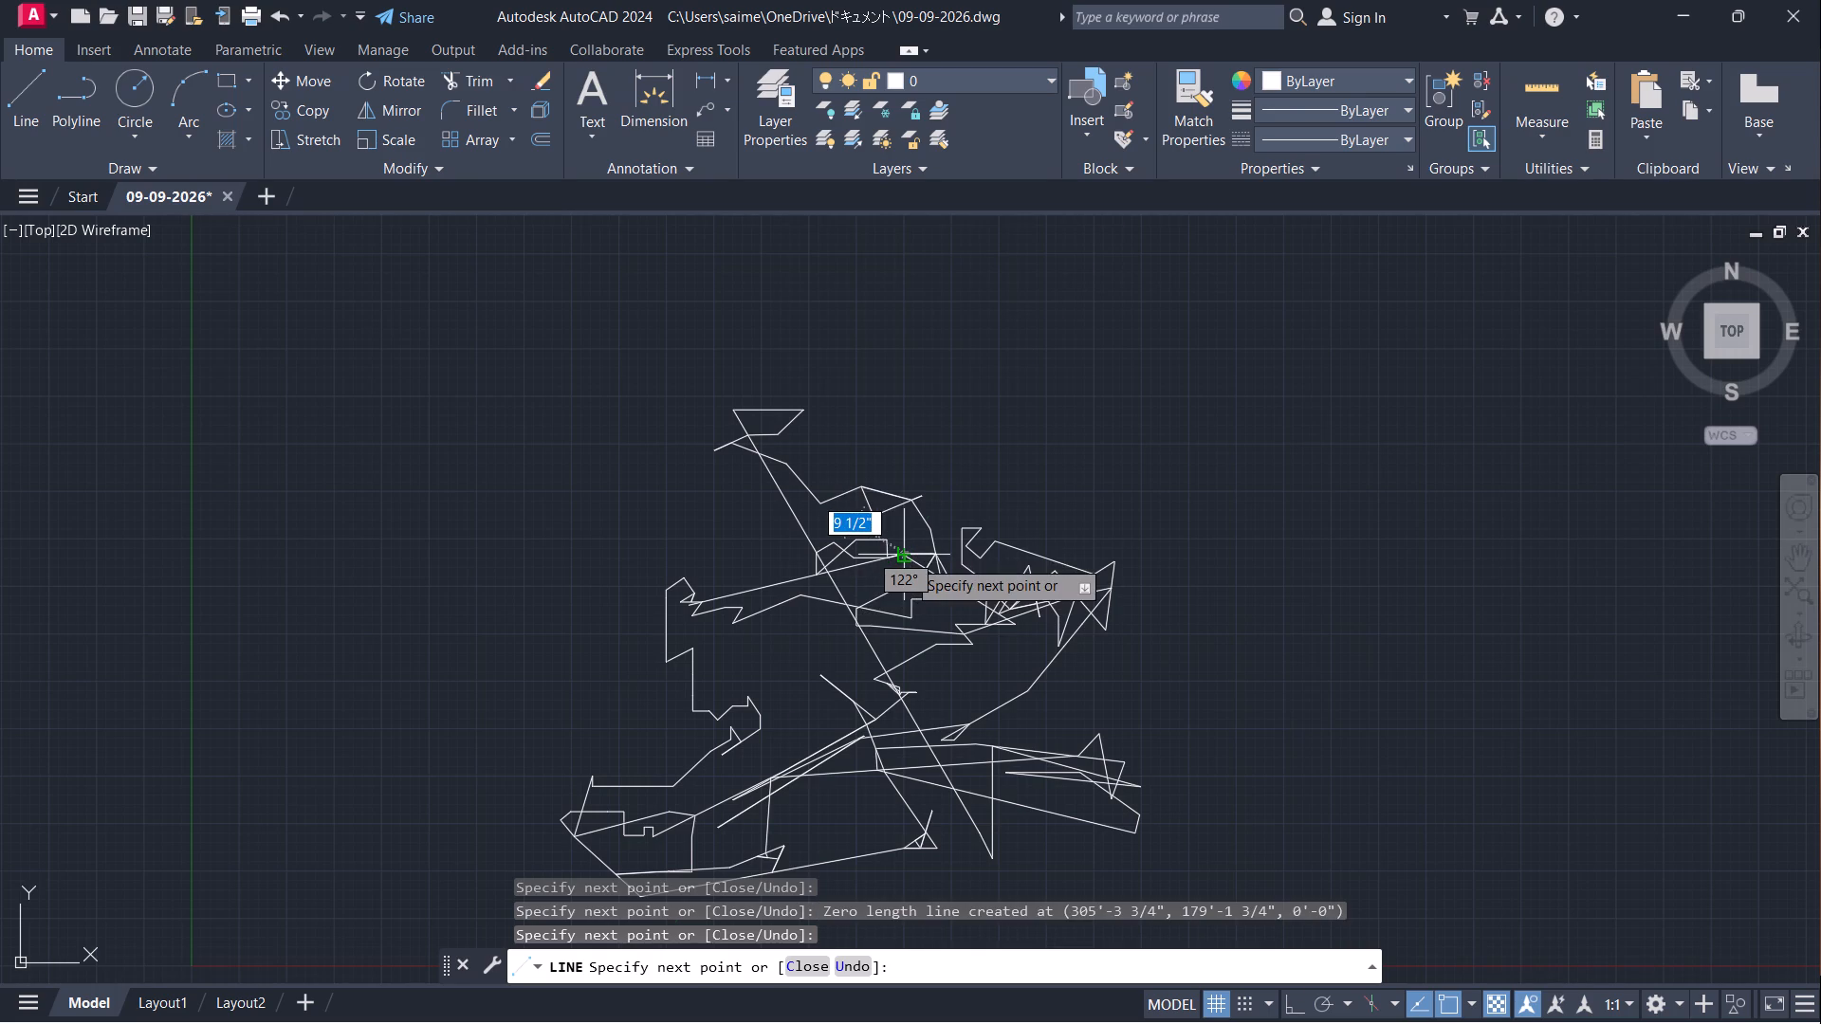
pyautogui.click(920, 549)
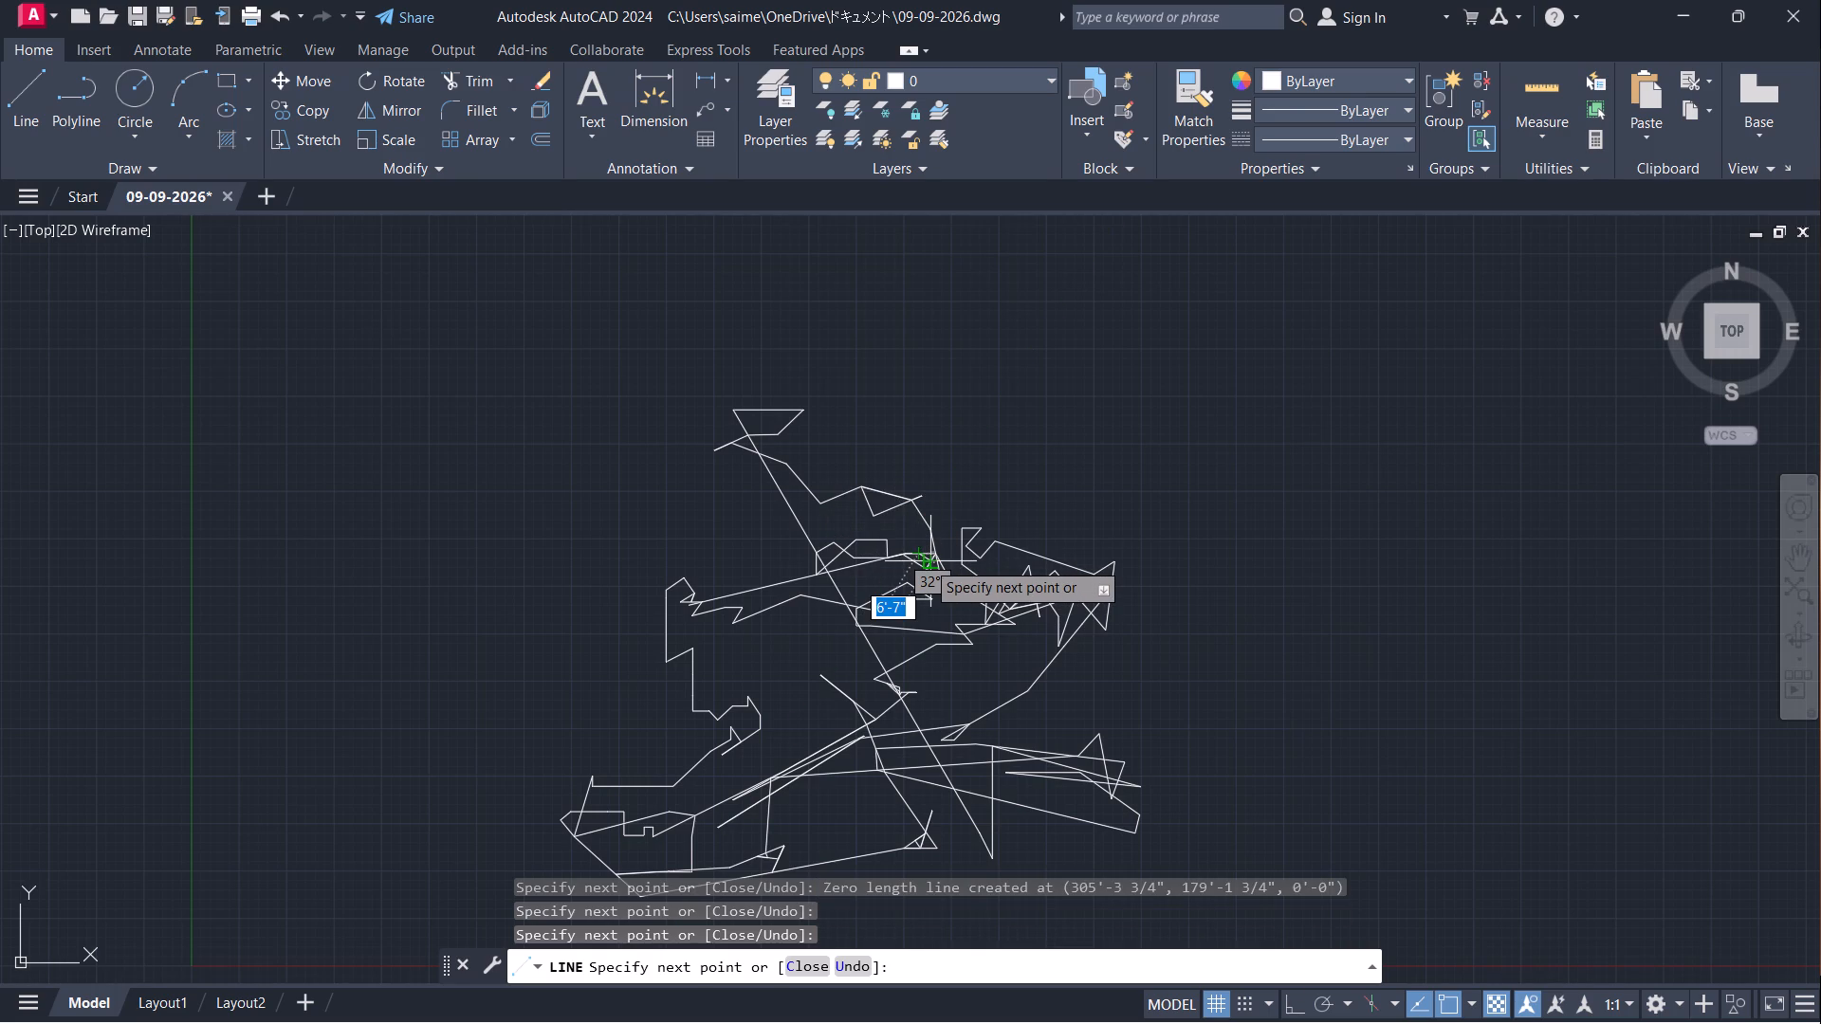
pyautogui.click(926, 560)
pyautogui.click(936, 560)
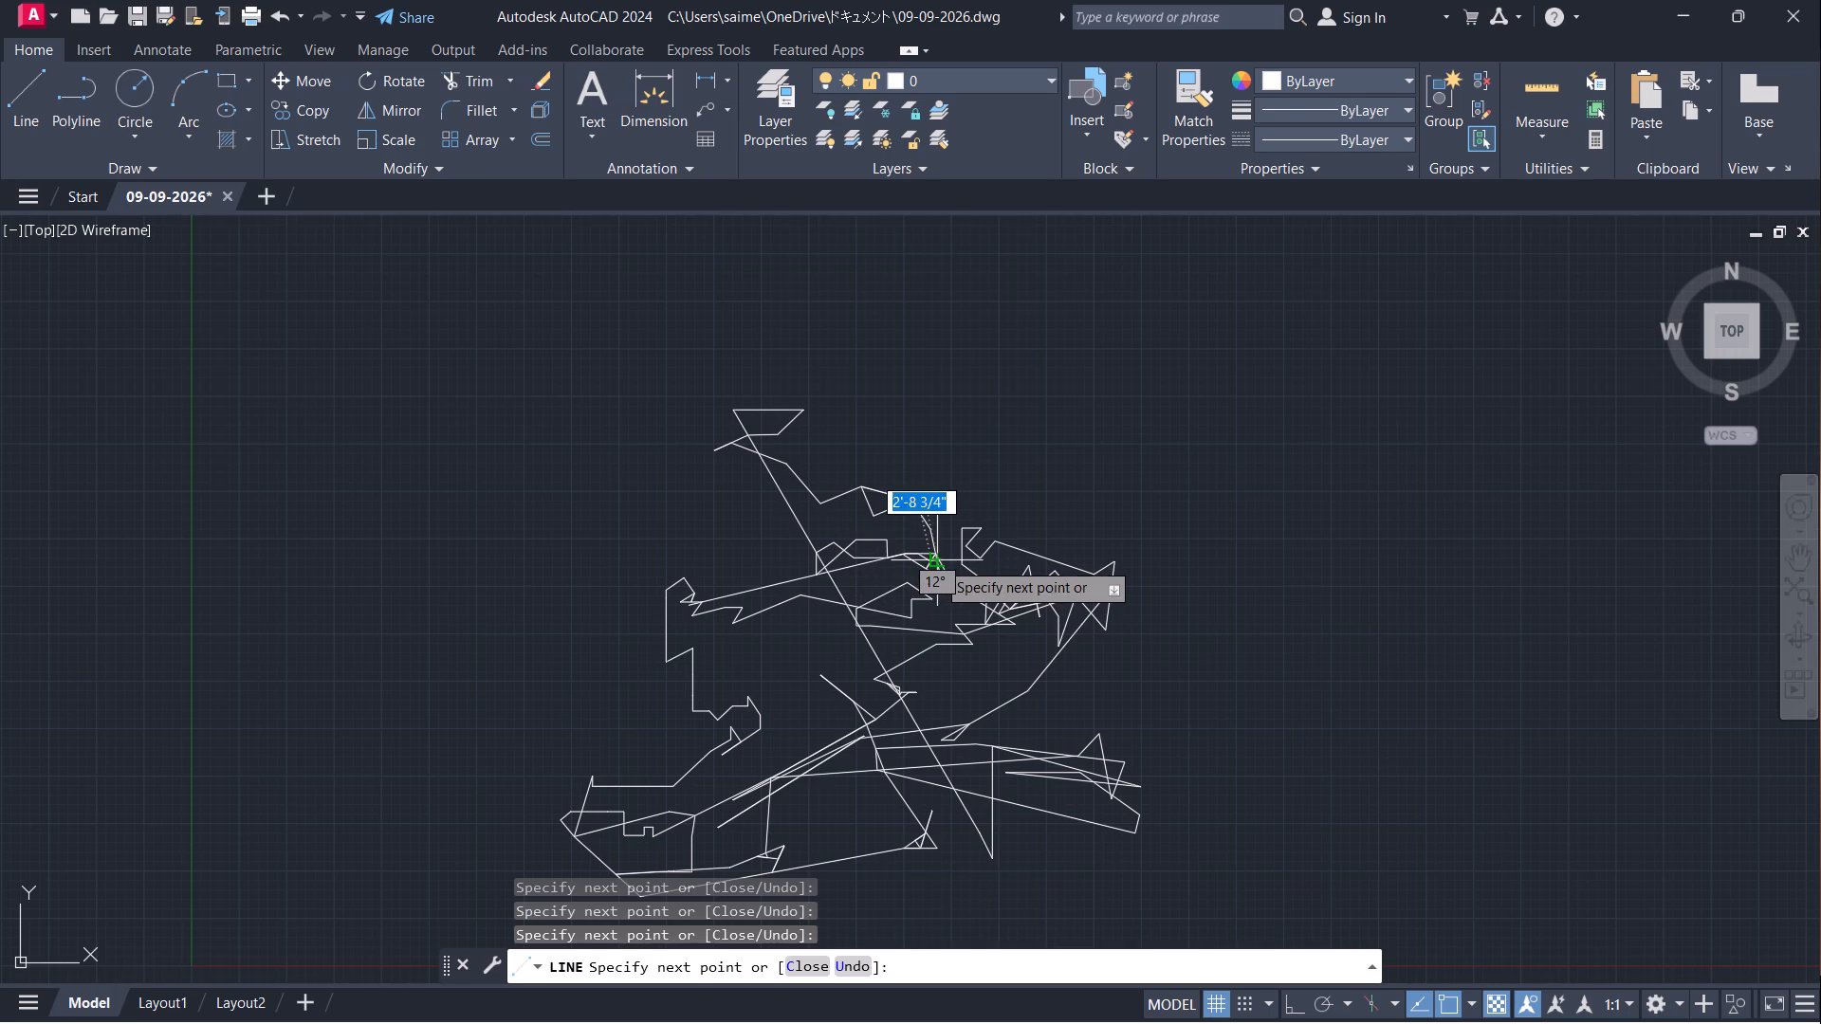
pyautogui.click(947, 555)
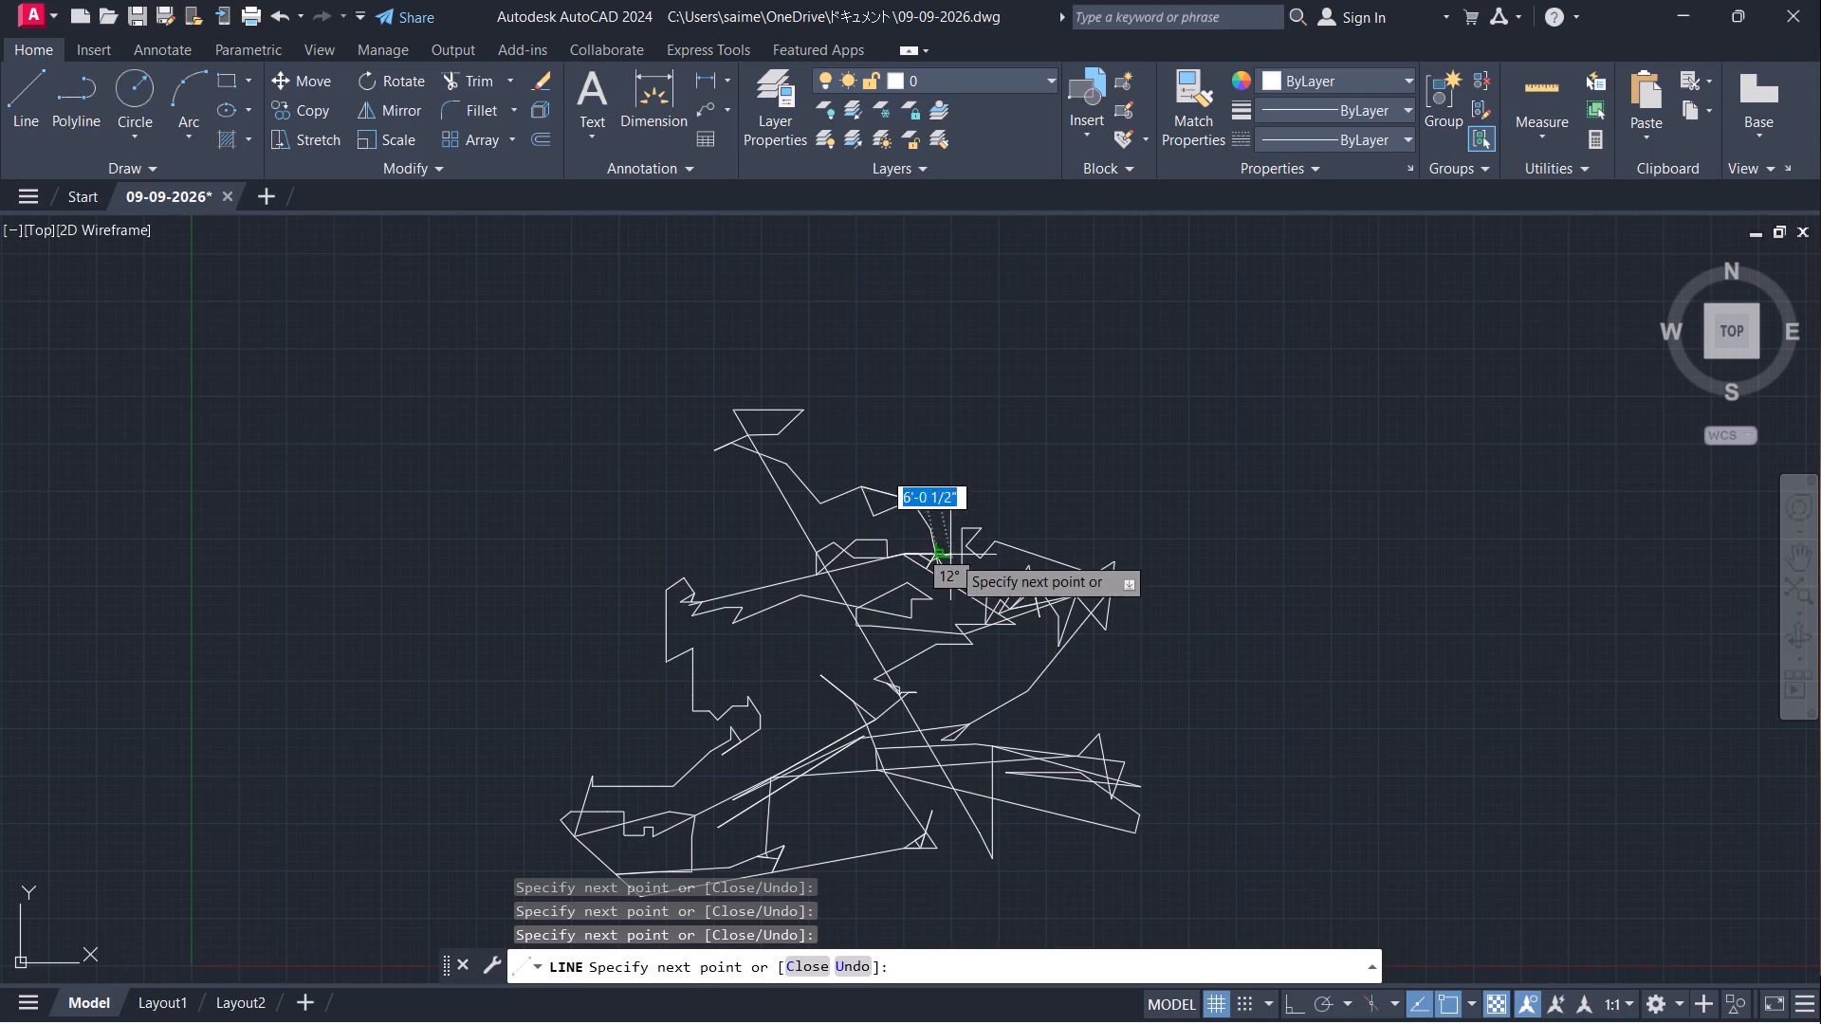
# Draw a long segment up-left to the funnel shape, continuing leftward with a dip, a flat top and a drop of about 13'-8".
pyautogui.click(800, 449)
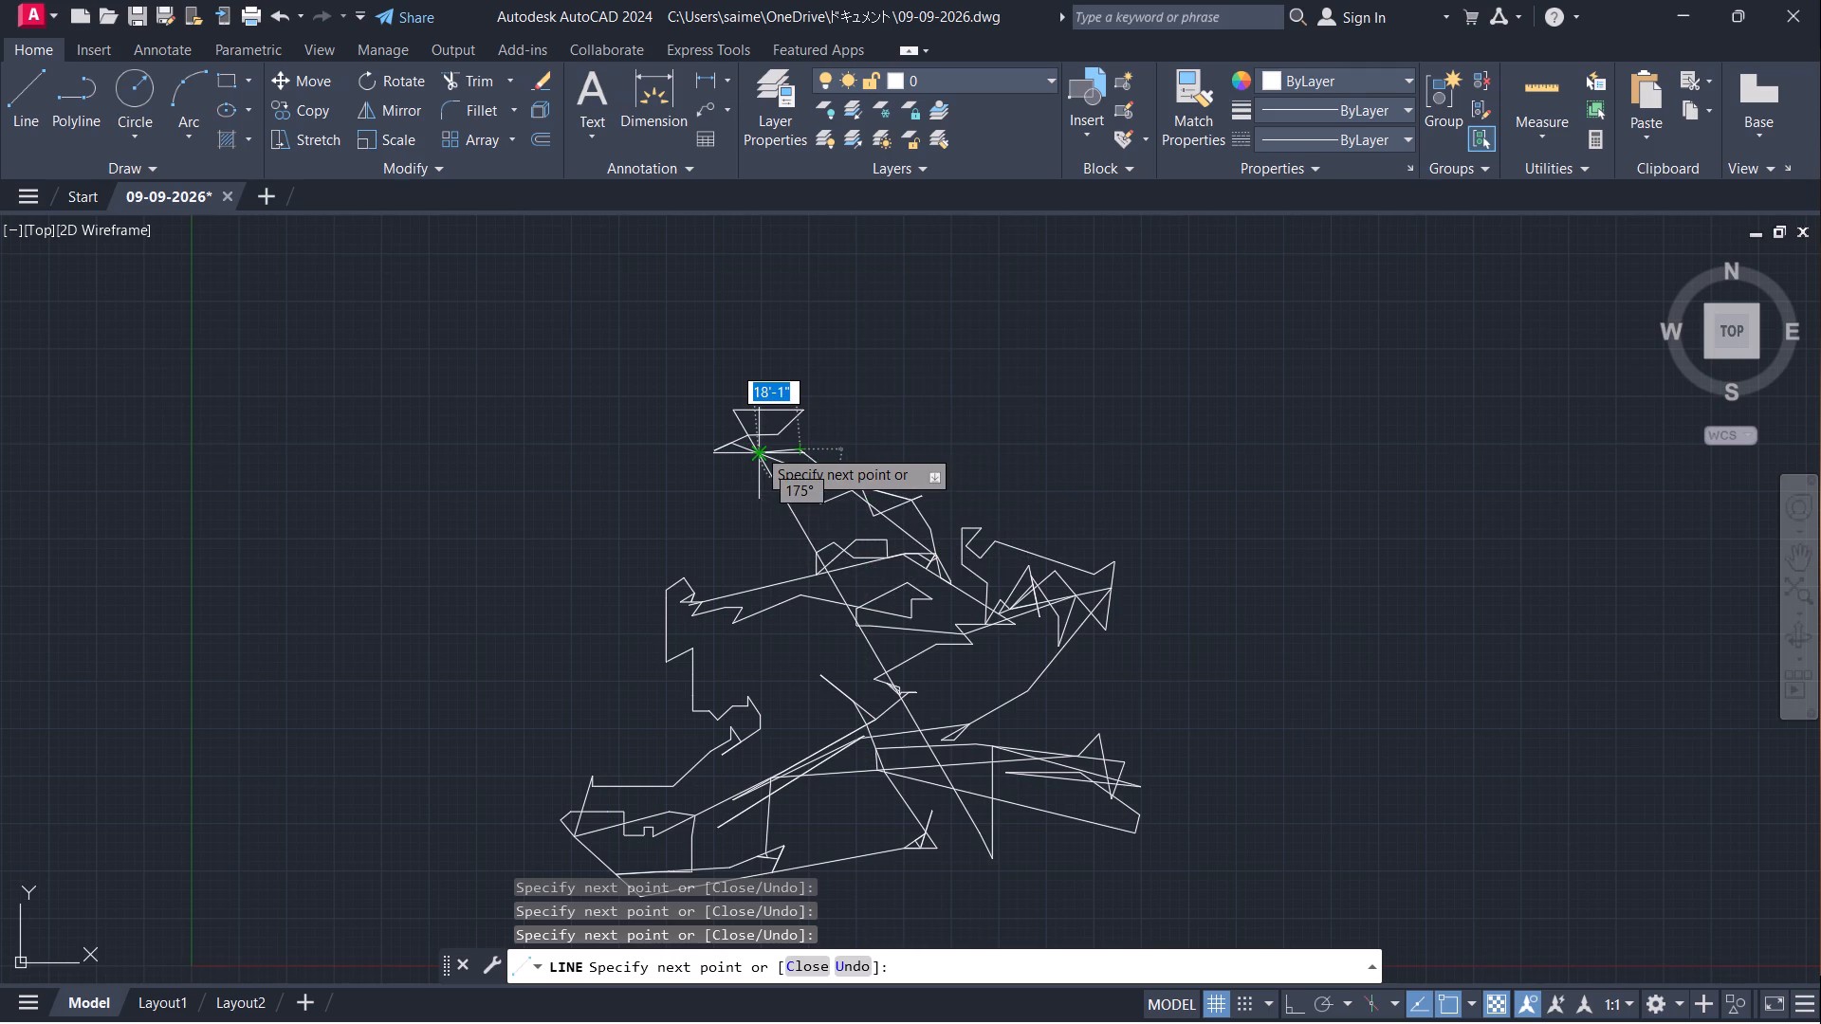
pyautogui.click(757, 448)
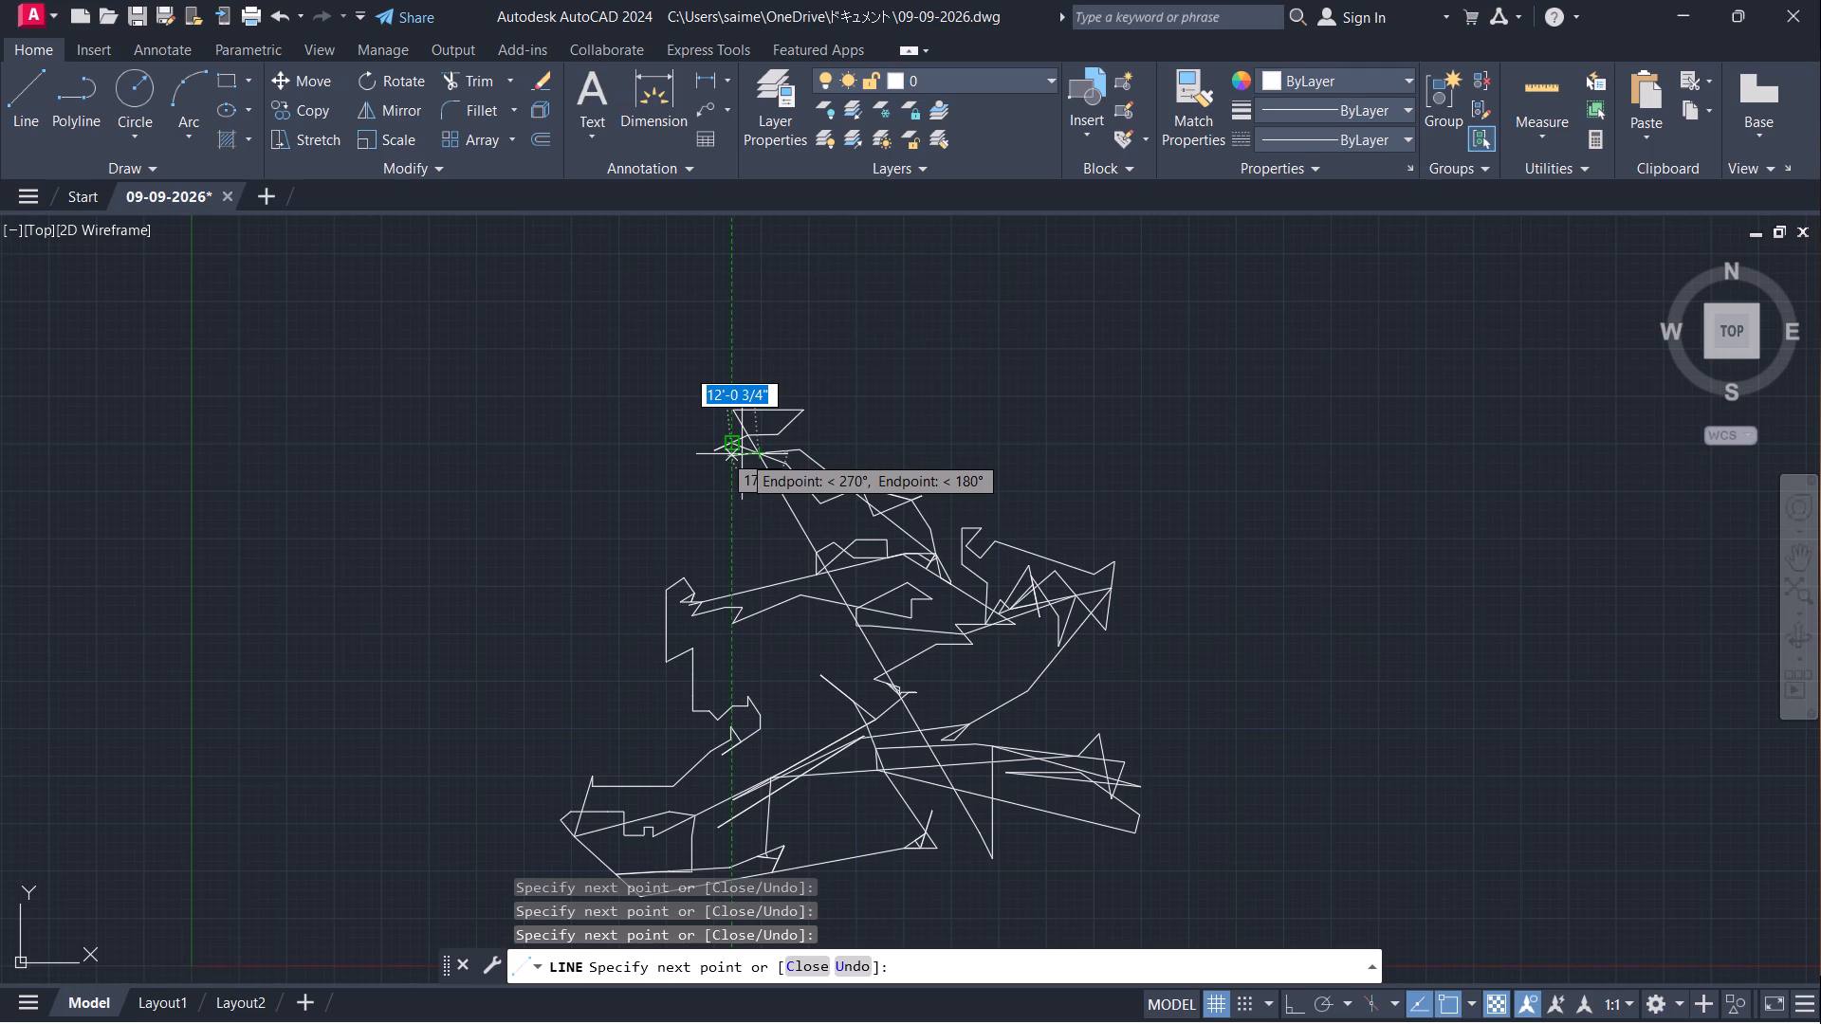
pyautogui.click(742, 454)
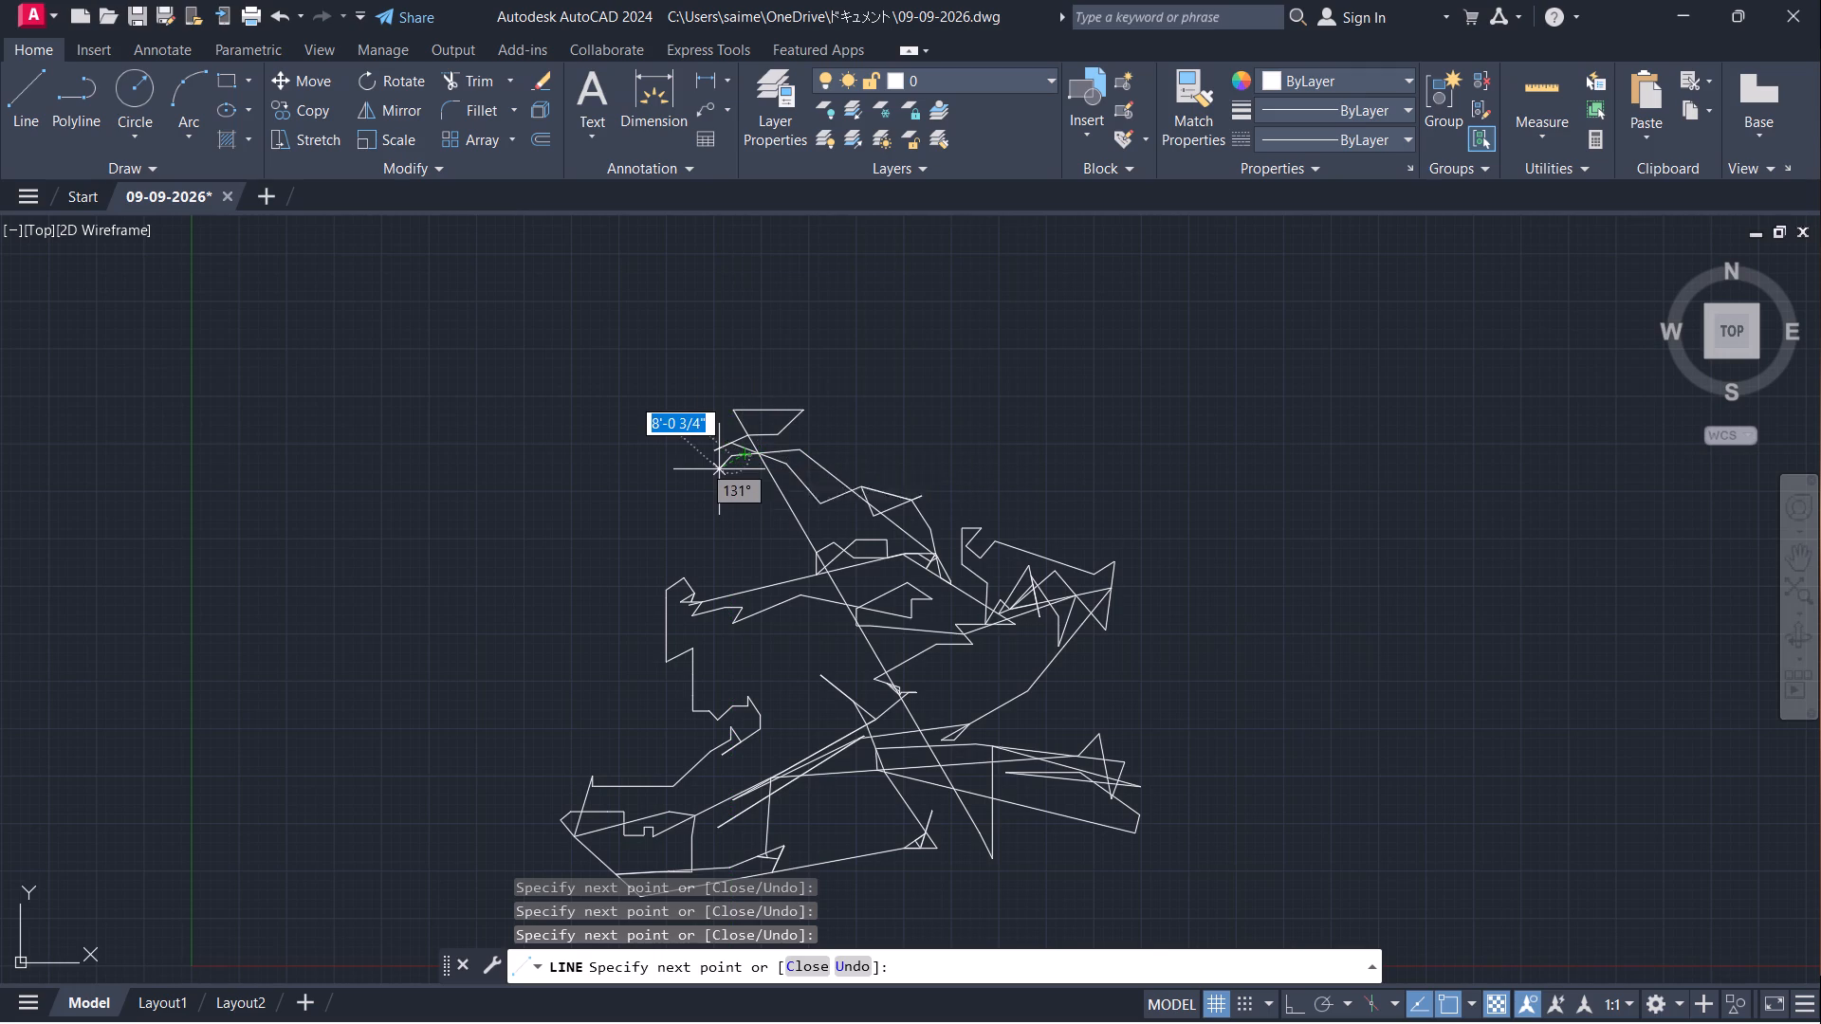
pyautogui.click(718, 469)
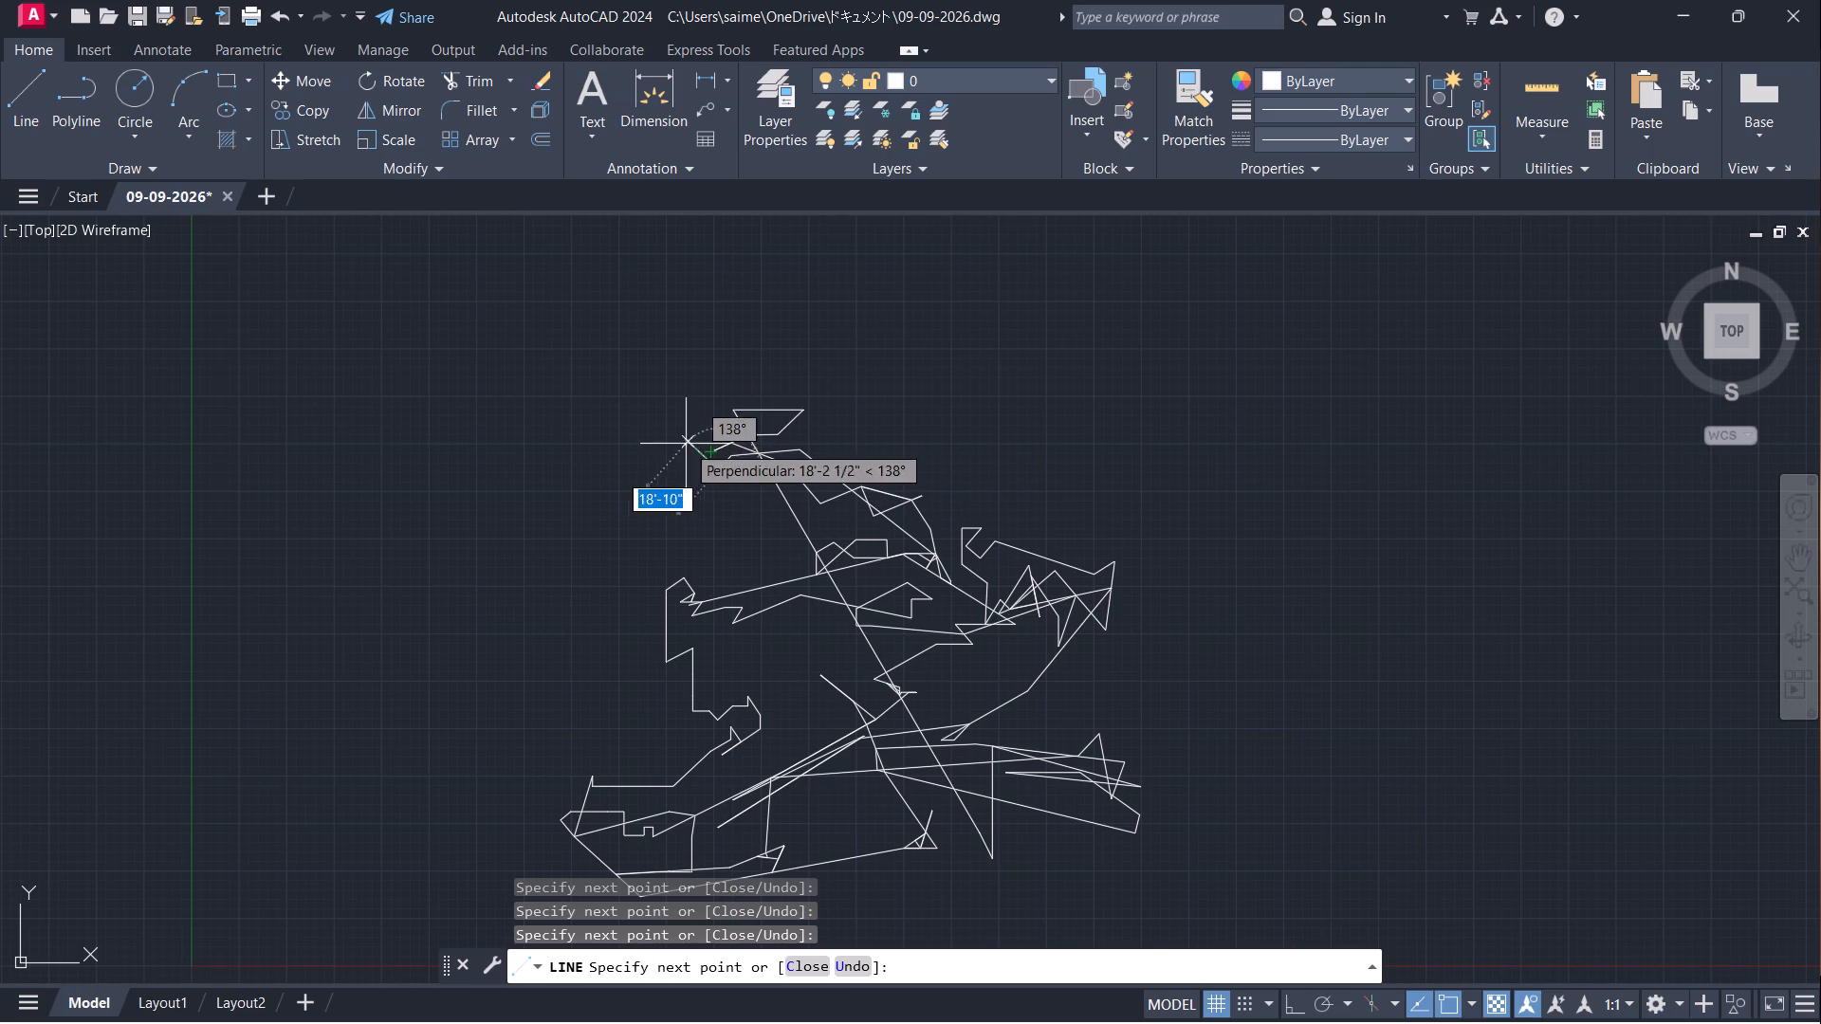
pyautogui.click(684, 444)
pyautogui.click(635, 448)
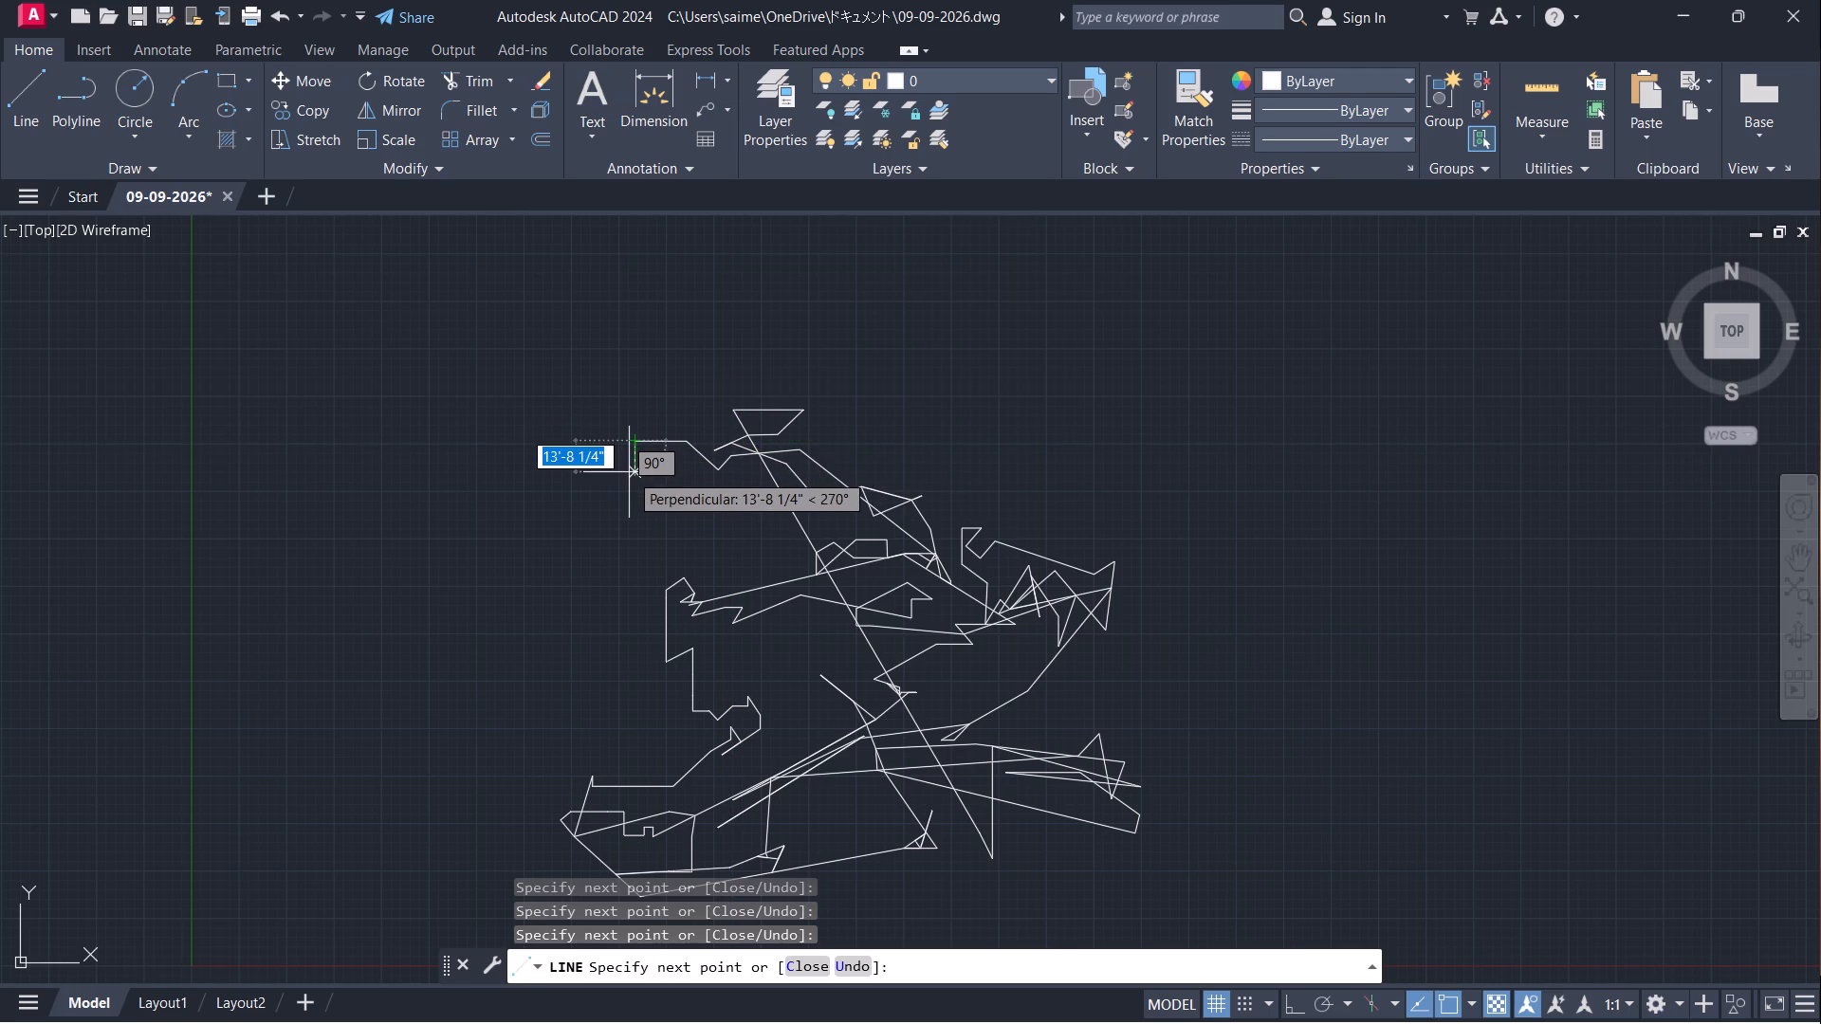
pyautogui.click(629, 472)
pyautogui.click(618, 481)
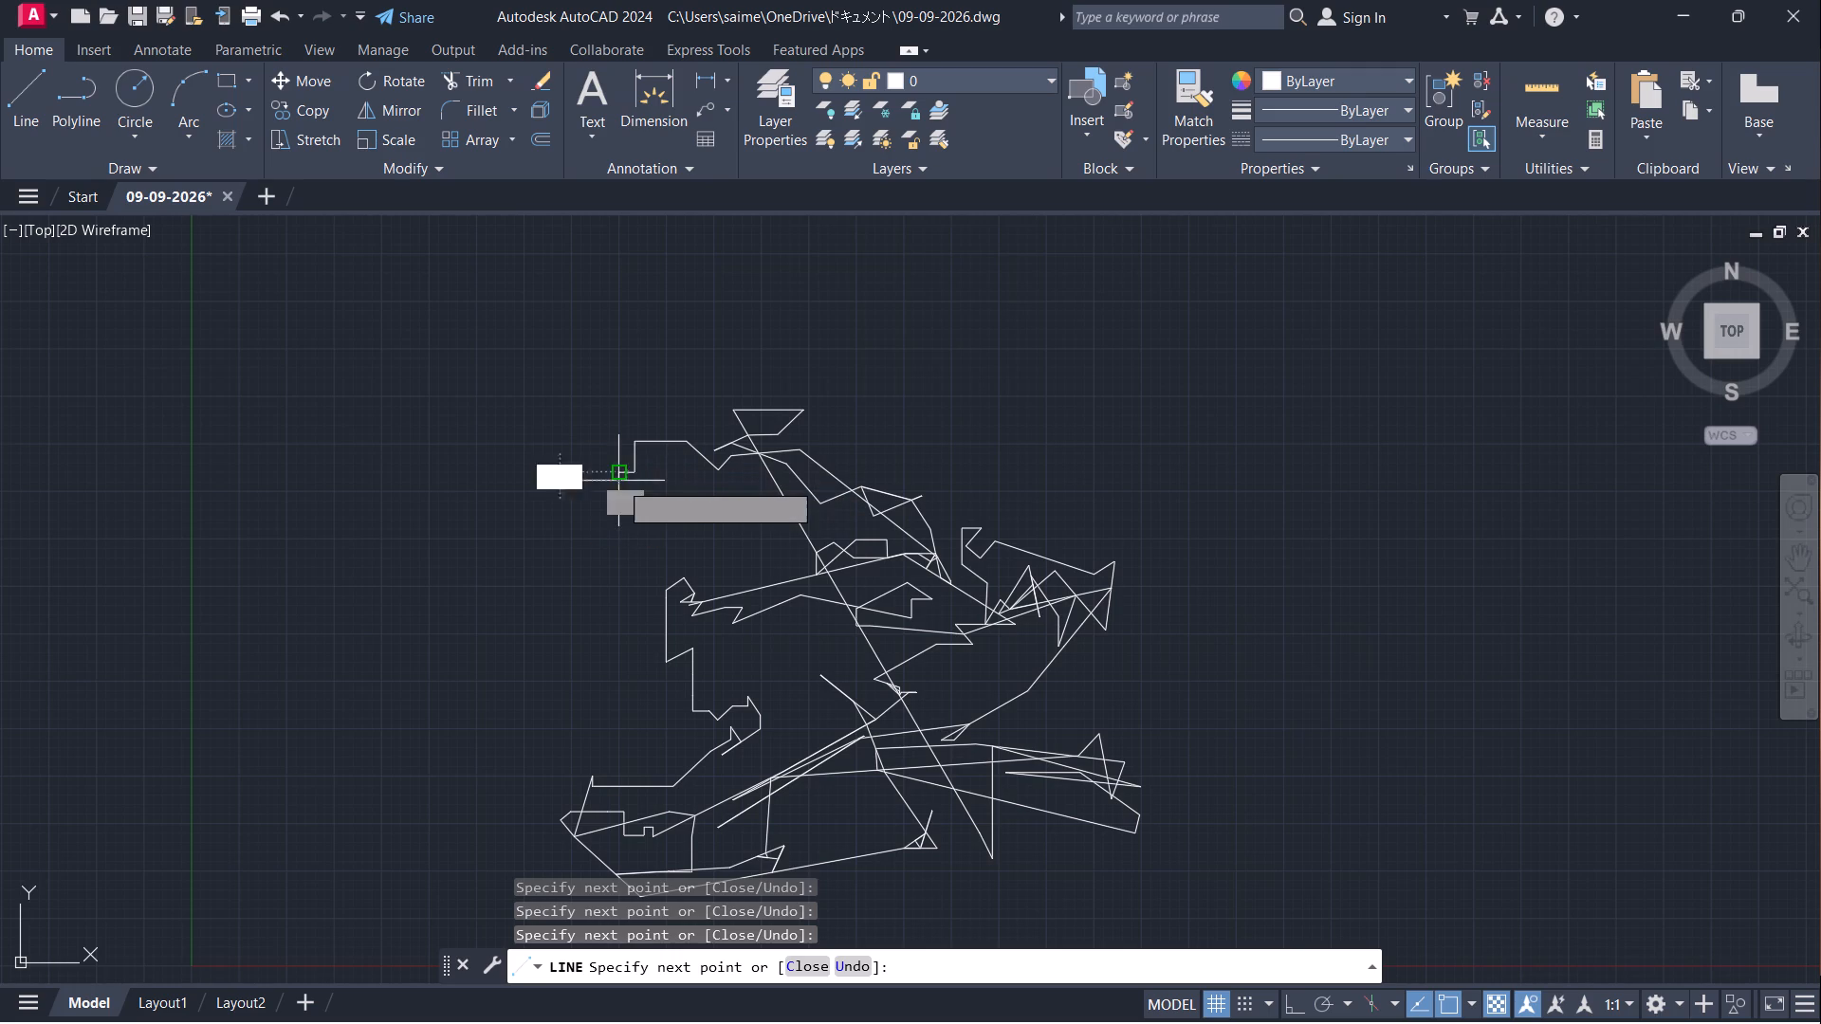
# Double back from the left-hand drop with a down-right segment about 19'-6", a small barb, and a jagged return beneath the funnel shape.
pyautogui.click(635, 472)
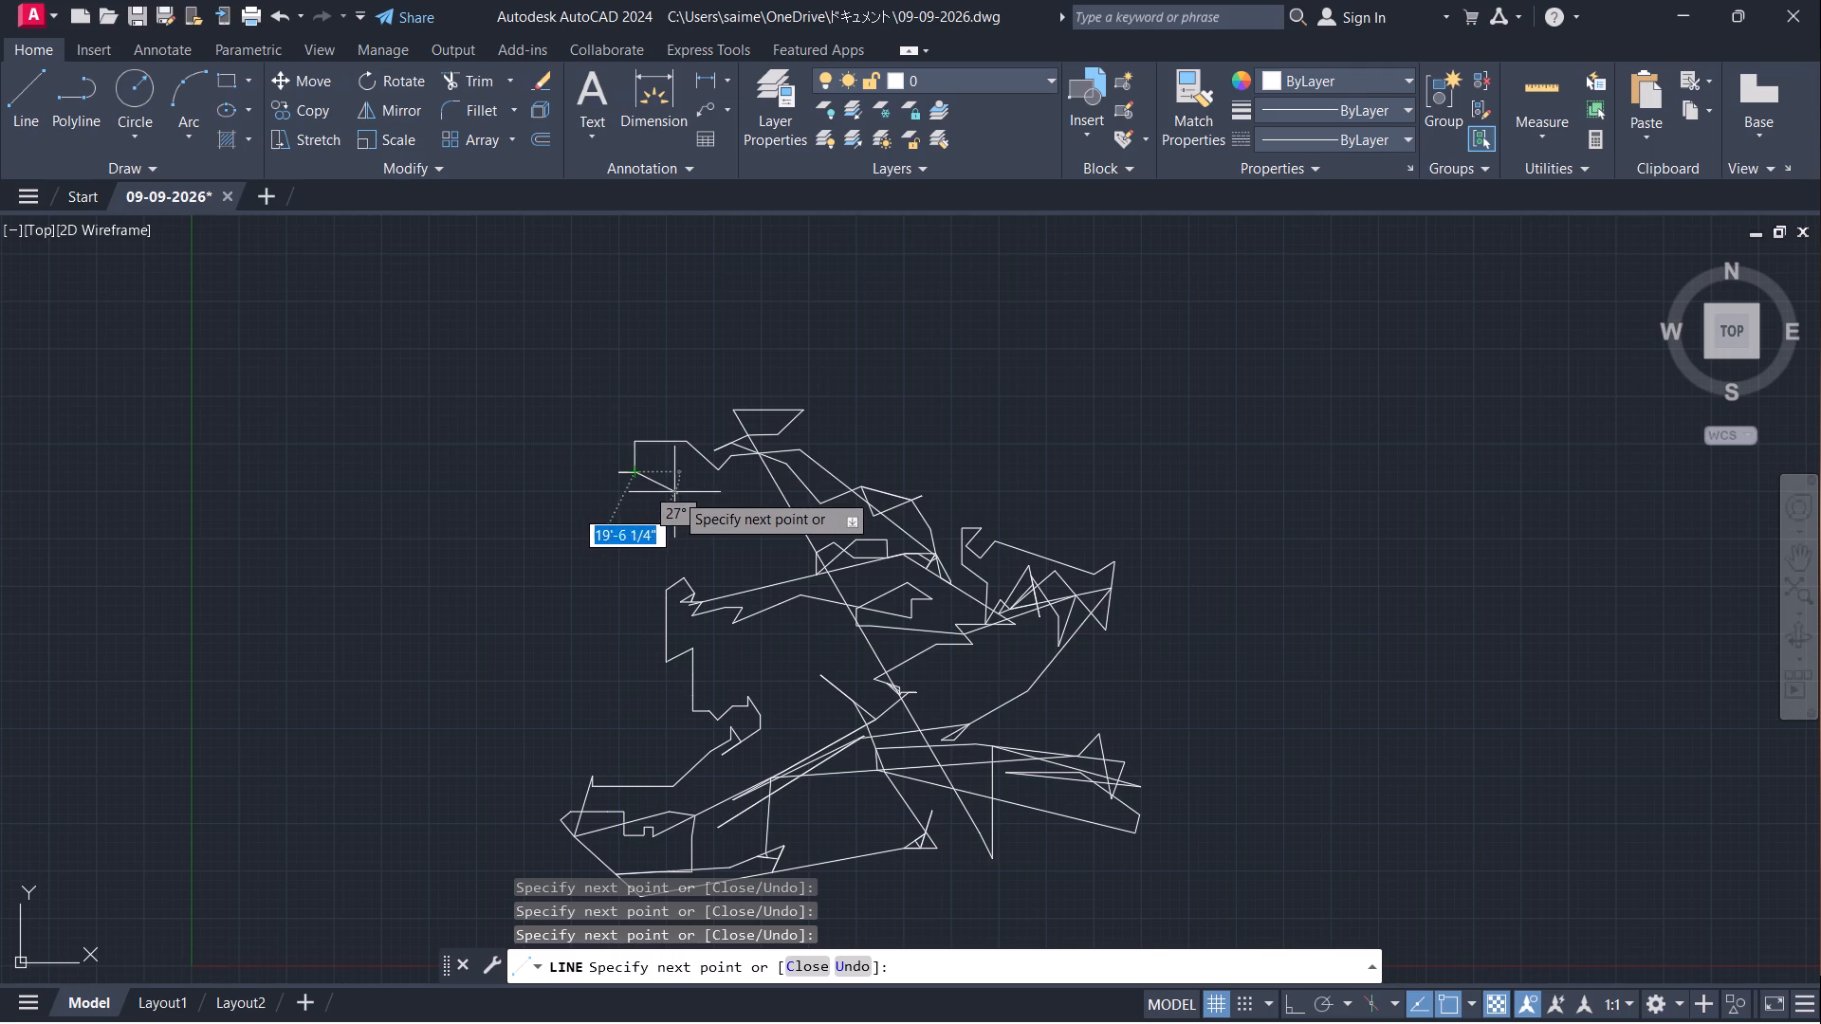
pyautogui.click(676, 492)
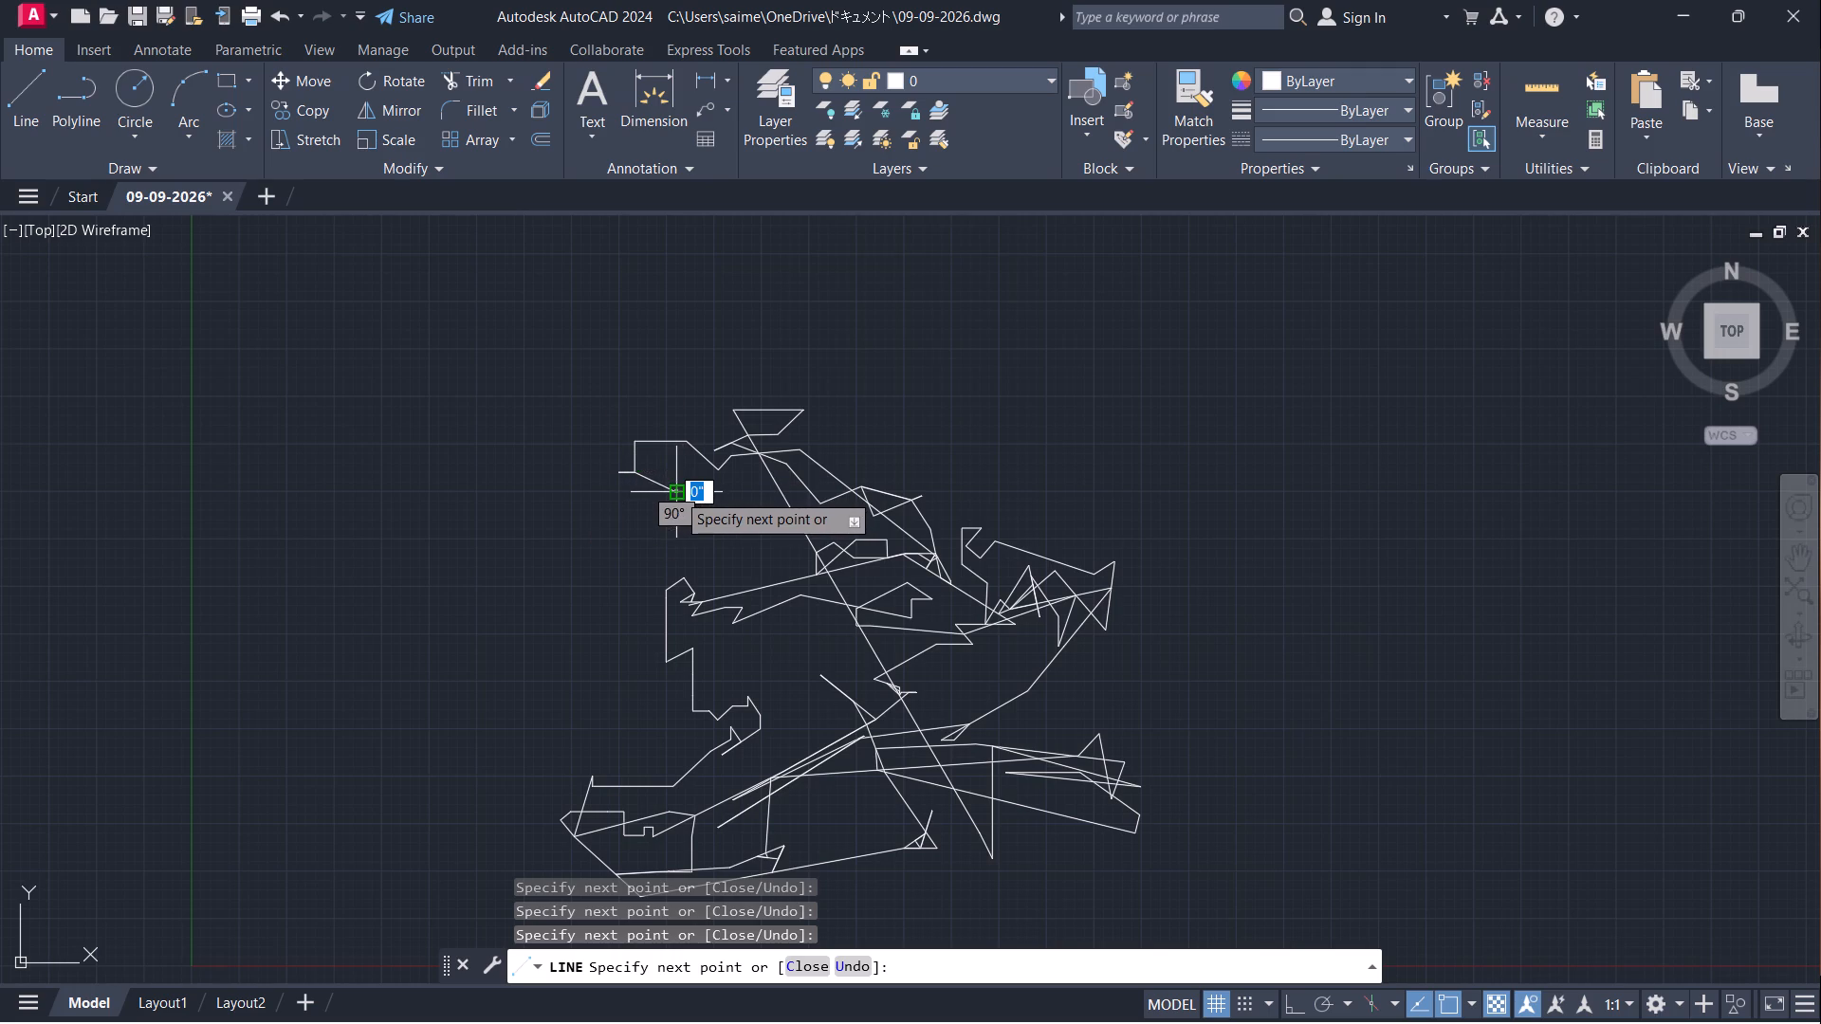
pyautogui.click(653, 507)
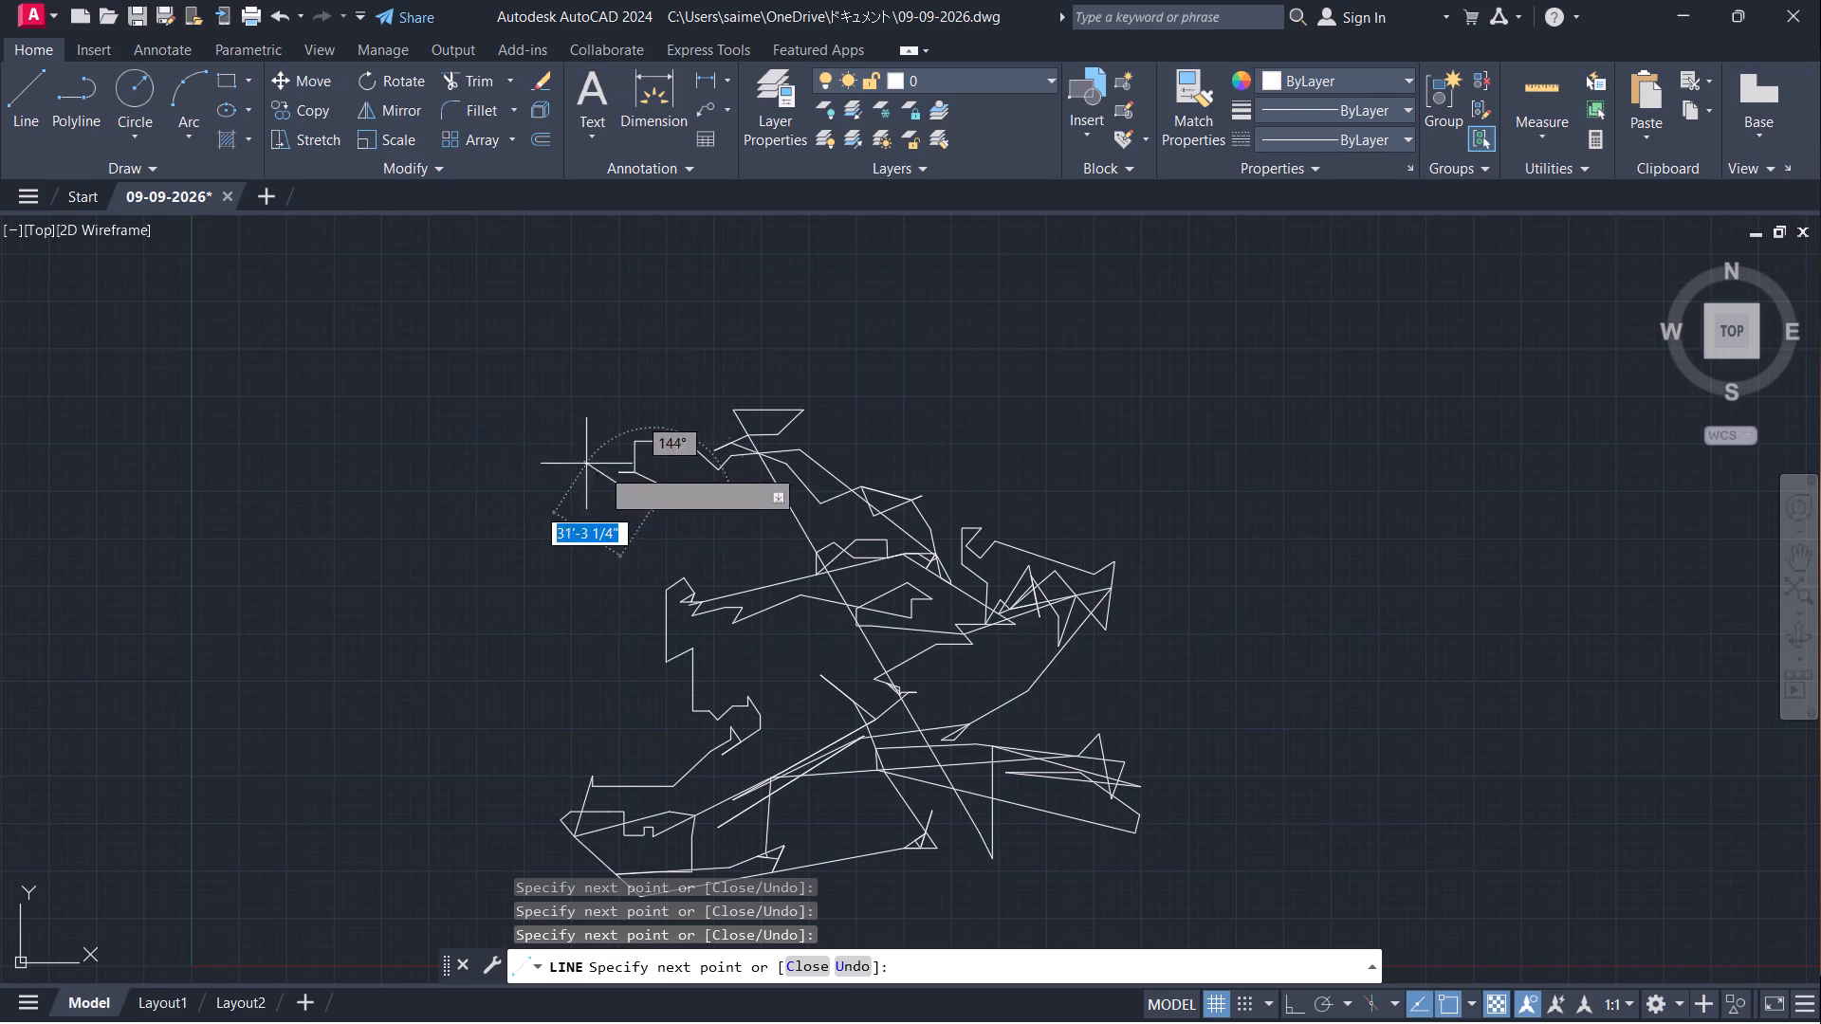
pyautogui.click(664, 490)
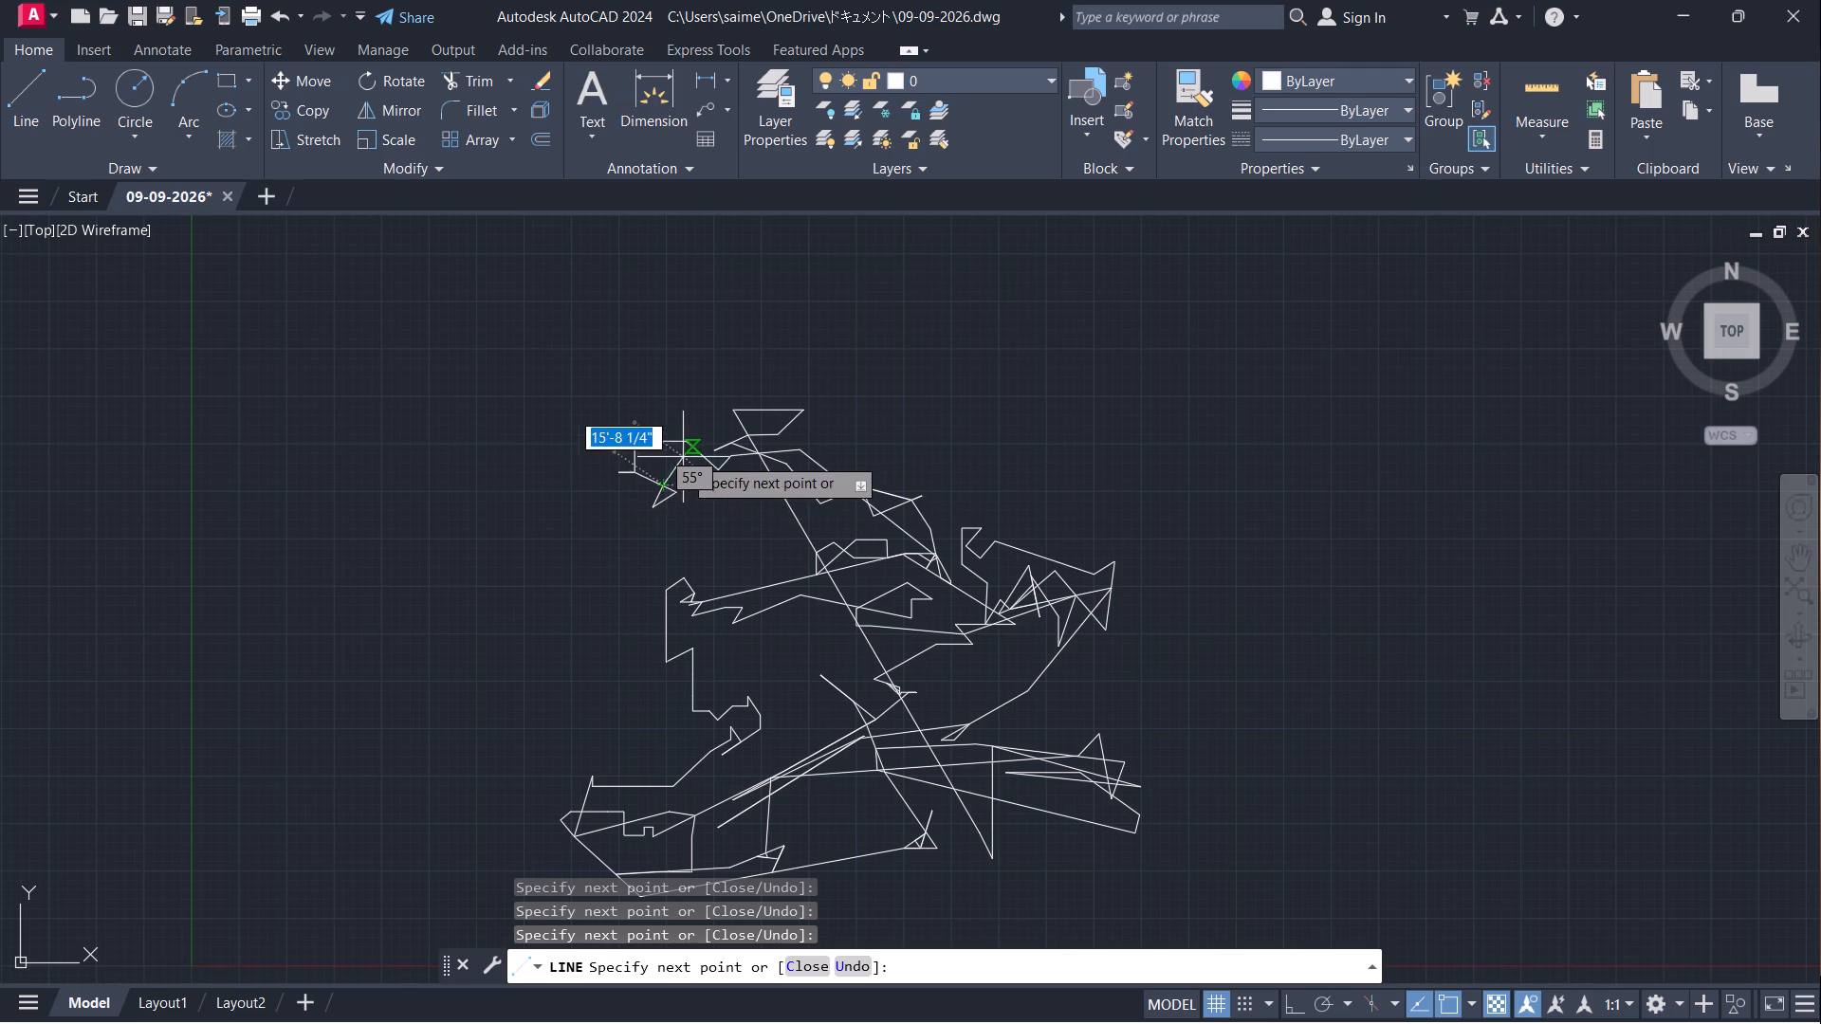
pyautogui.click(683, 455)
pyautogui.click(733, 448)
pyautogui.click(745, 448)
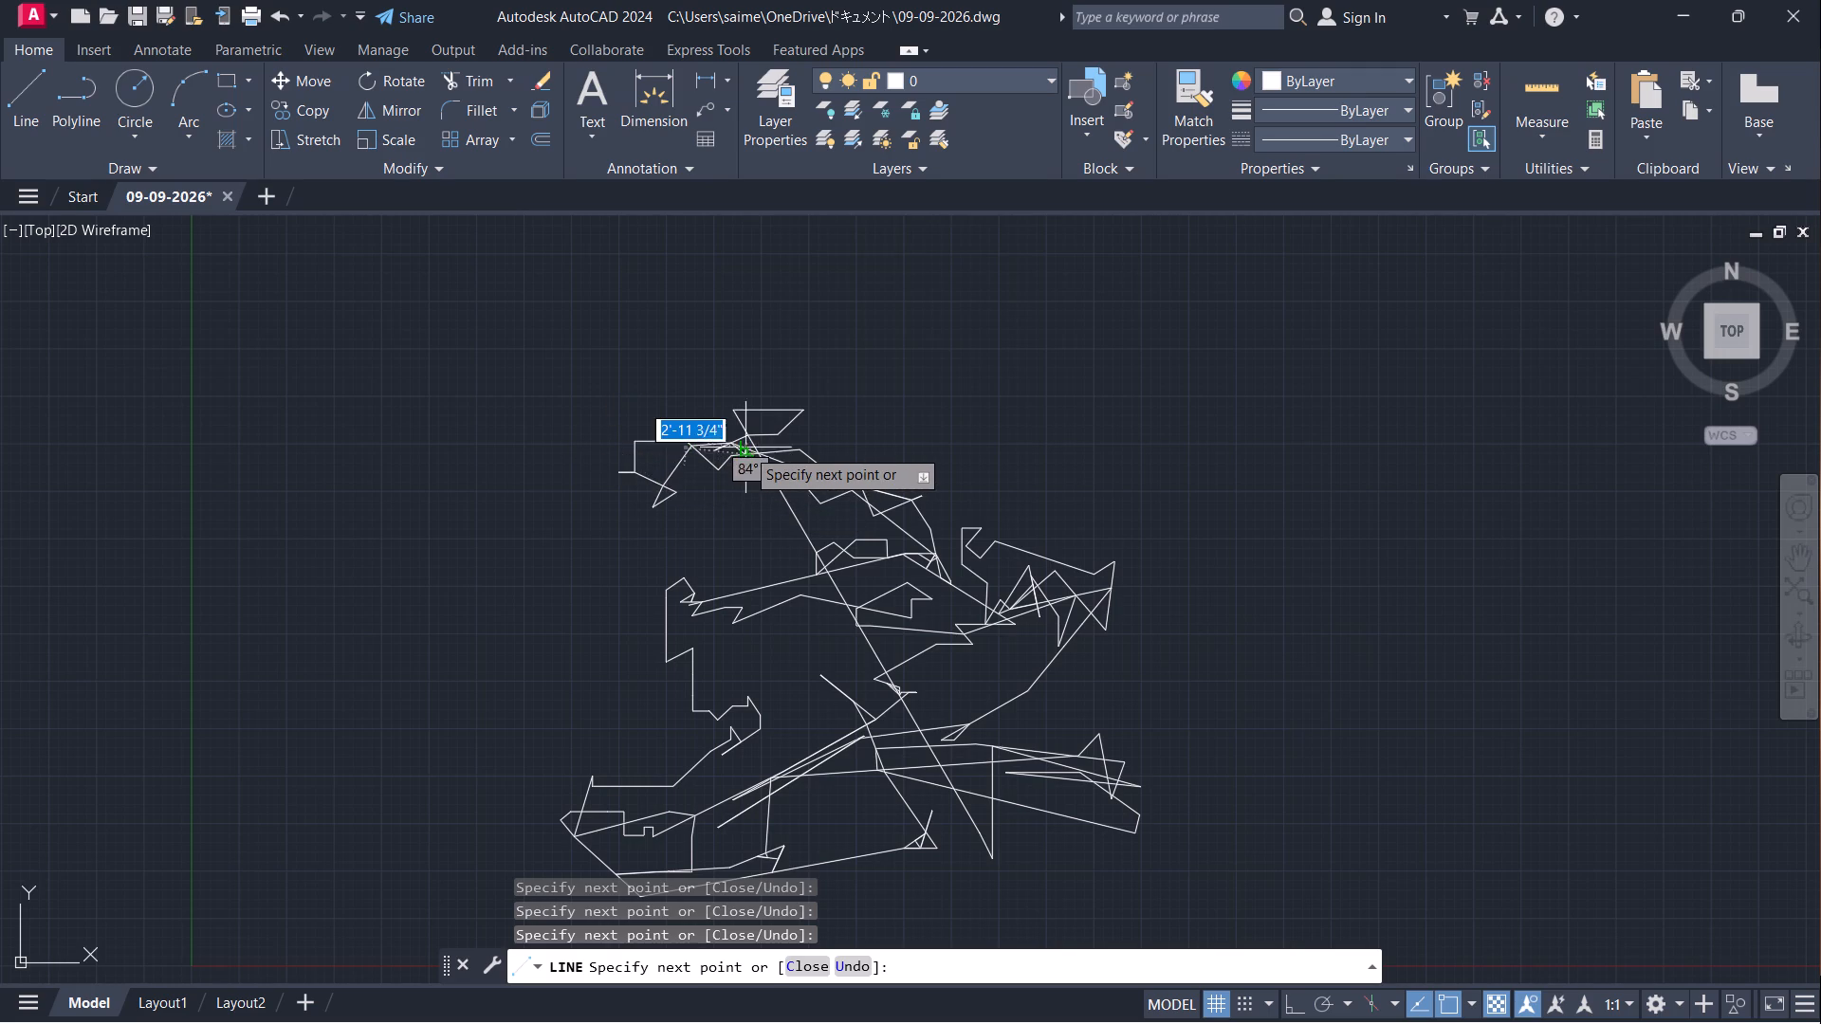
pyautogui.click(753, 471)
pyautogui.click(724, 491)
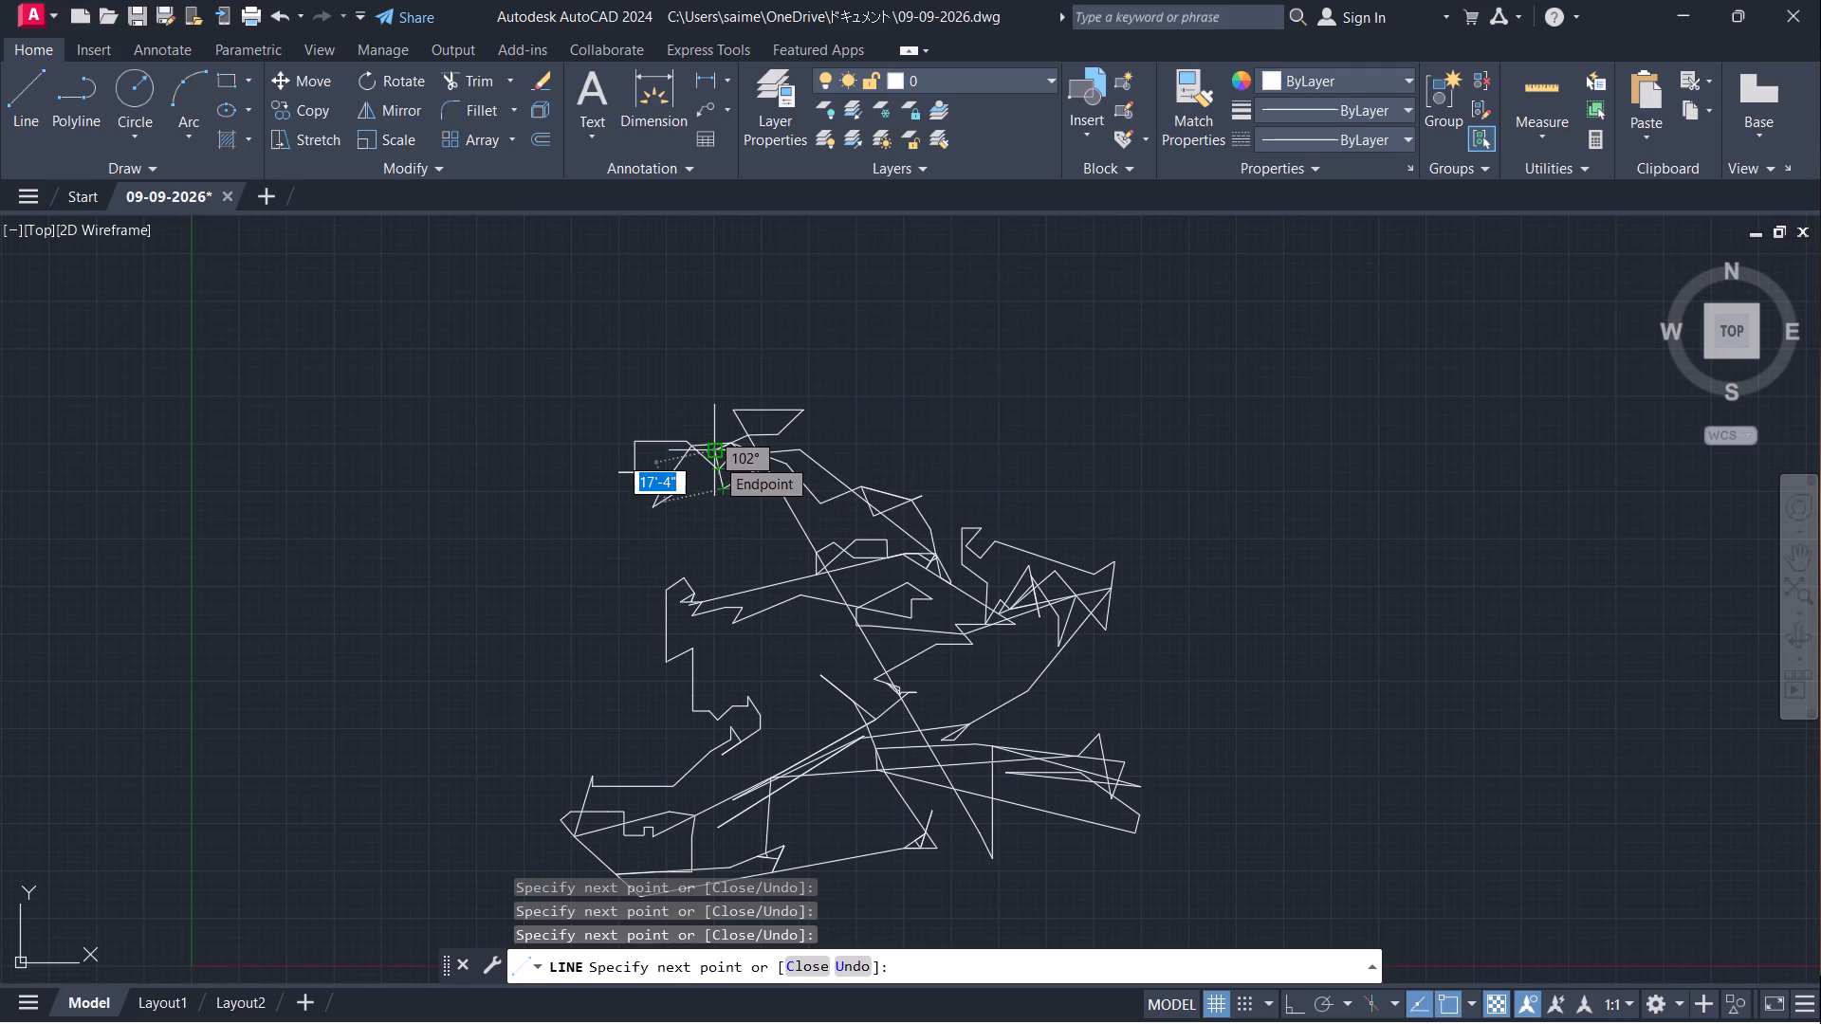
# Finish the small jagged loop beneath the funnel shape, extend the line right about 105'-8", and double back far down-left about 240'-4".
pyautogui.click(715, 457)
pyautogui.click(721, 472)
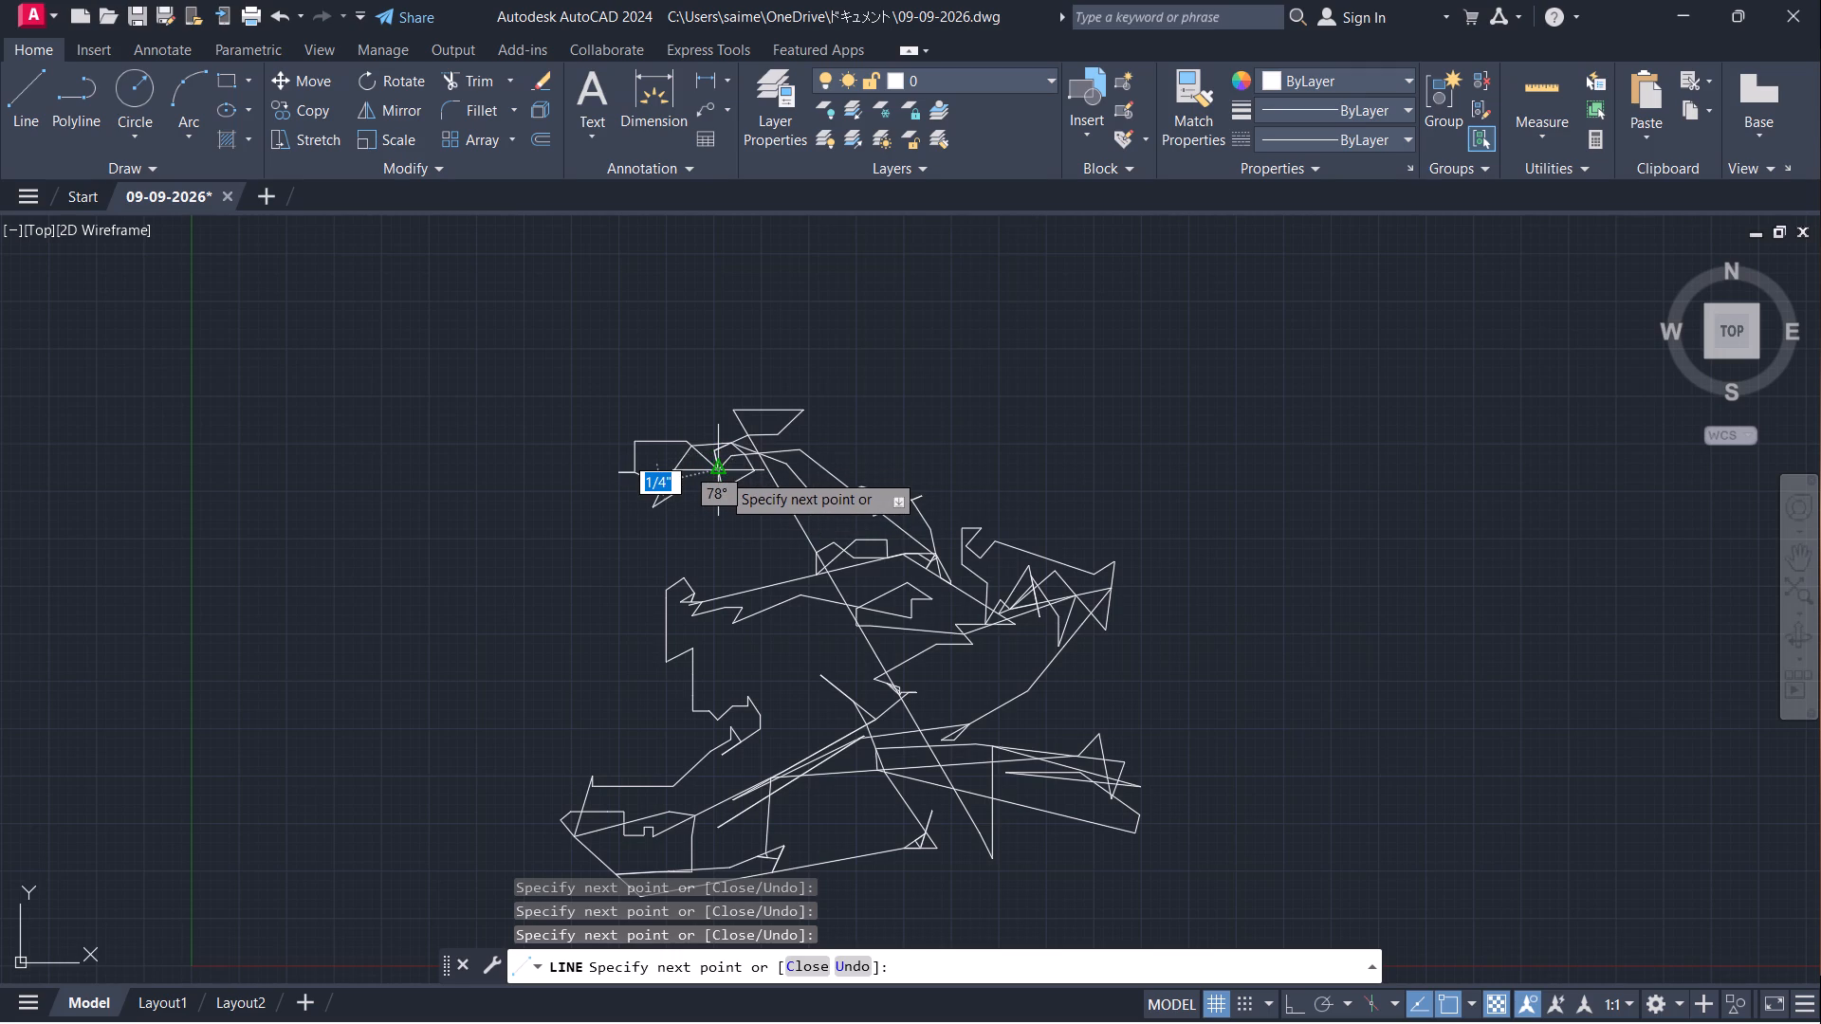
pyautogui.click(706, 484)
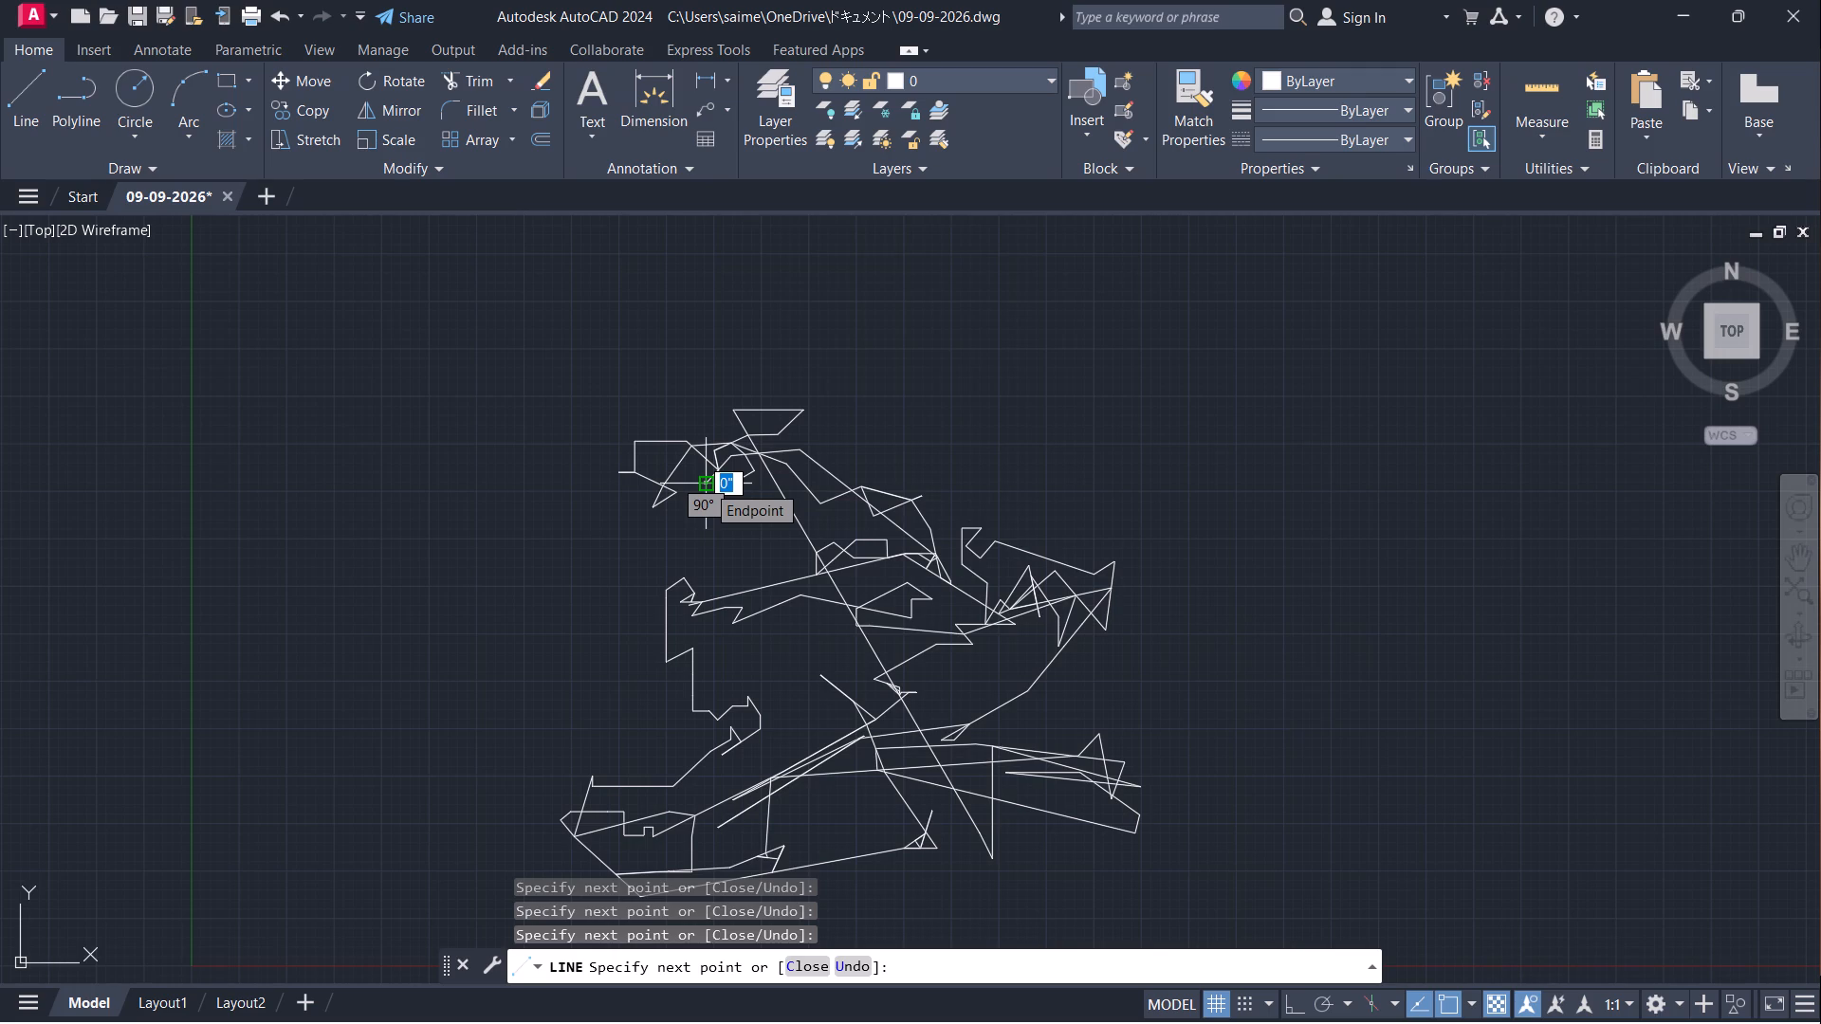
pyautogui.click(945, 453)
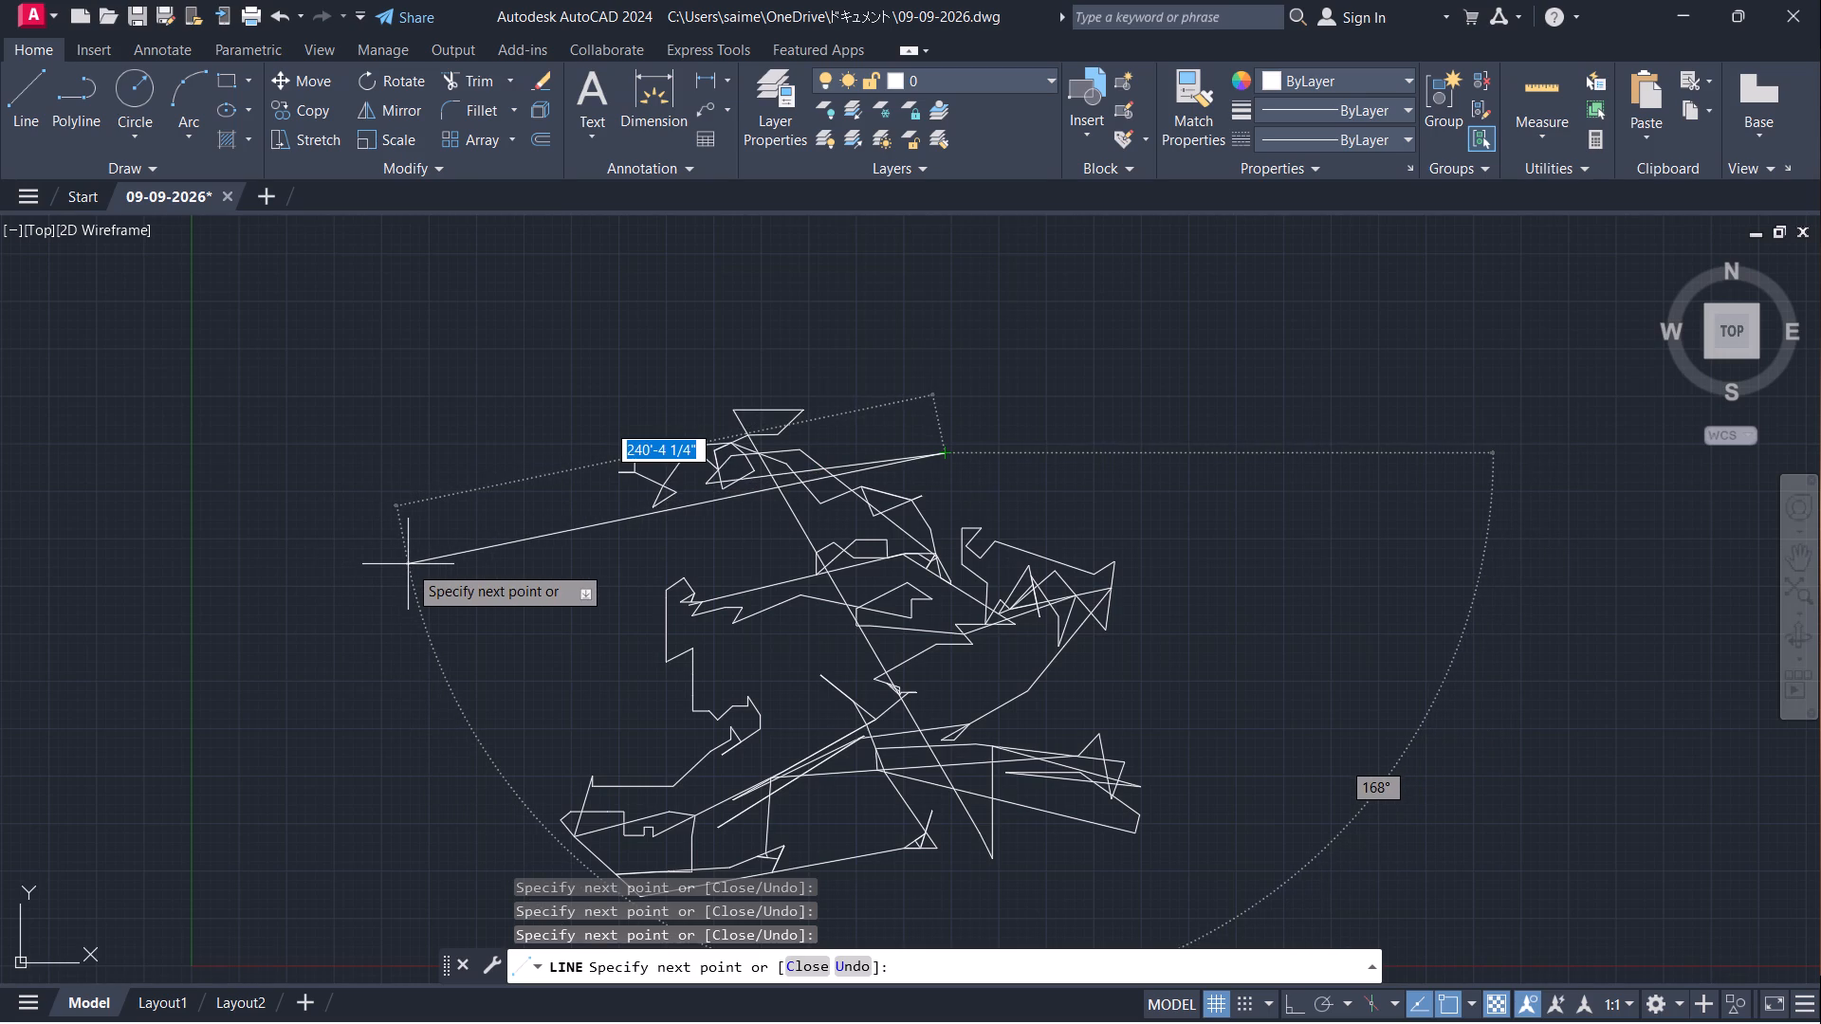
pyautogui.click(408, 564)
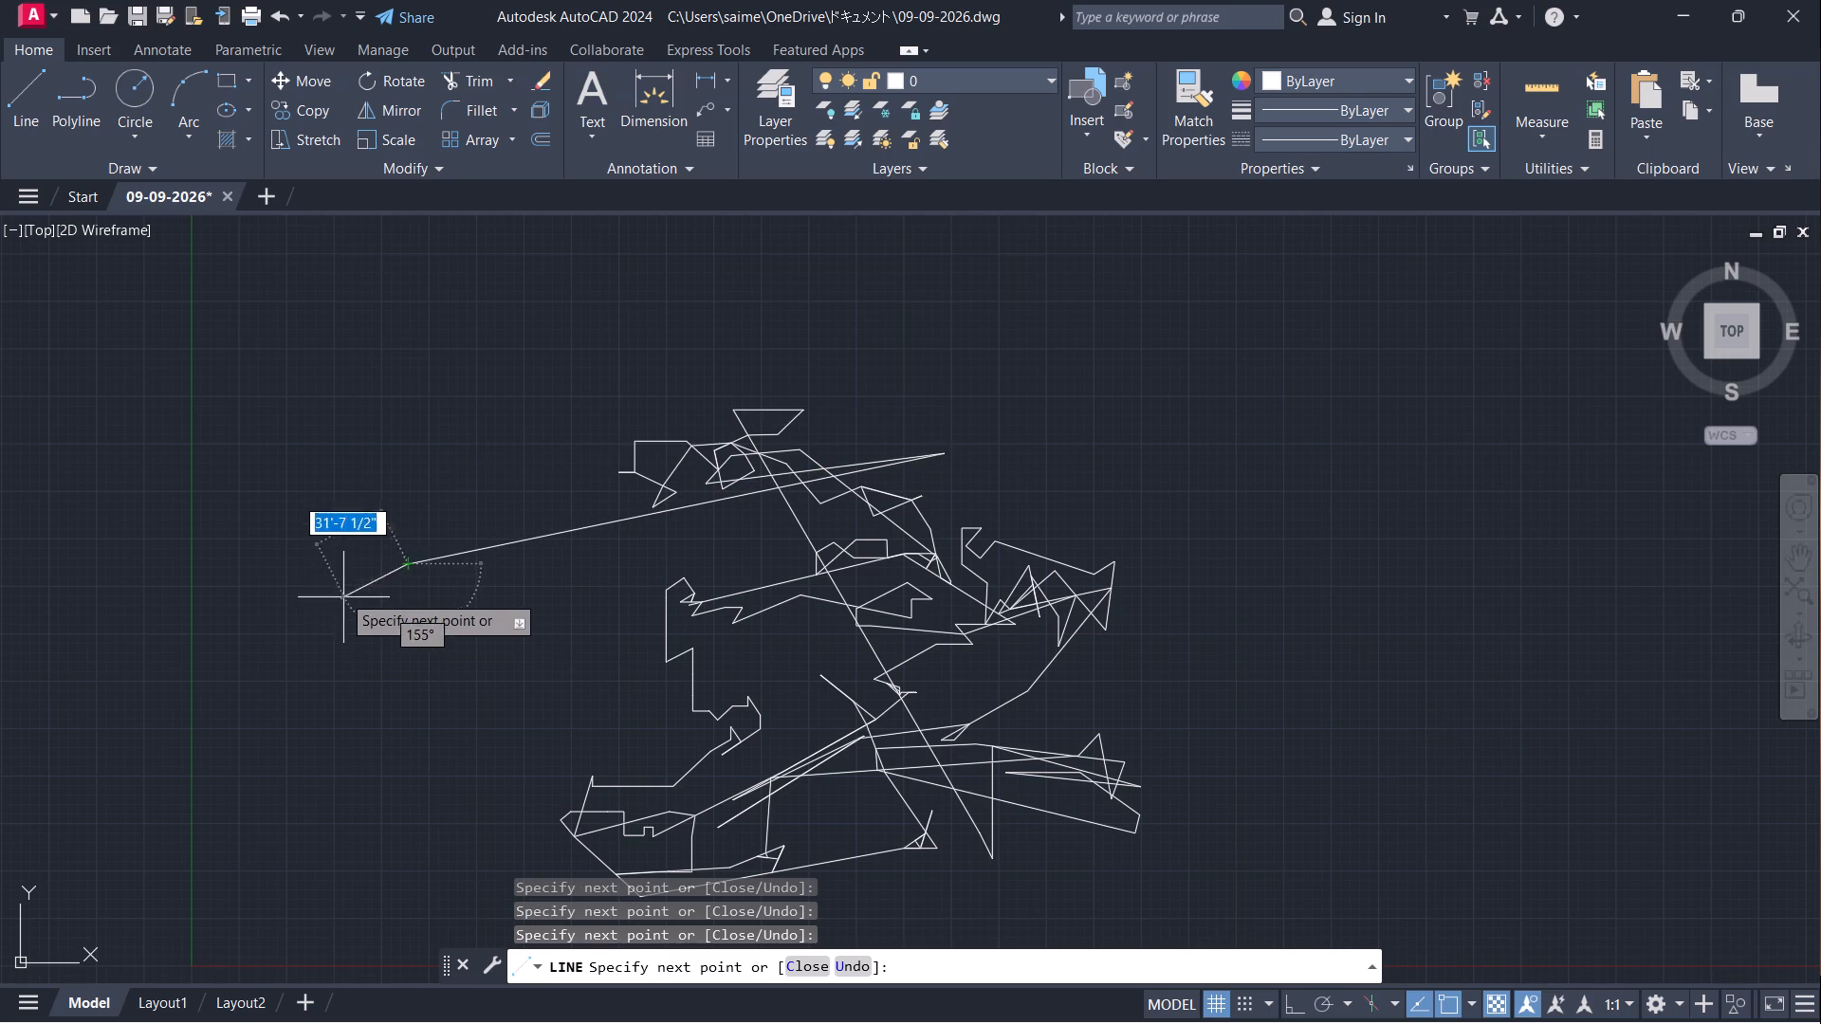
# Draw a barbed arrowhead of short zigzag segments at the far left end of the long line.
pyautogui.click(312, 584)
pyautogui.click(346, 580)
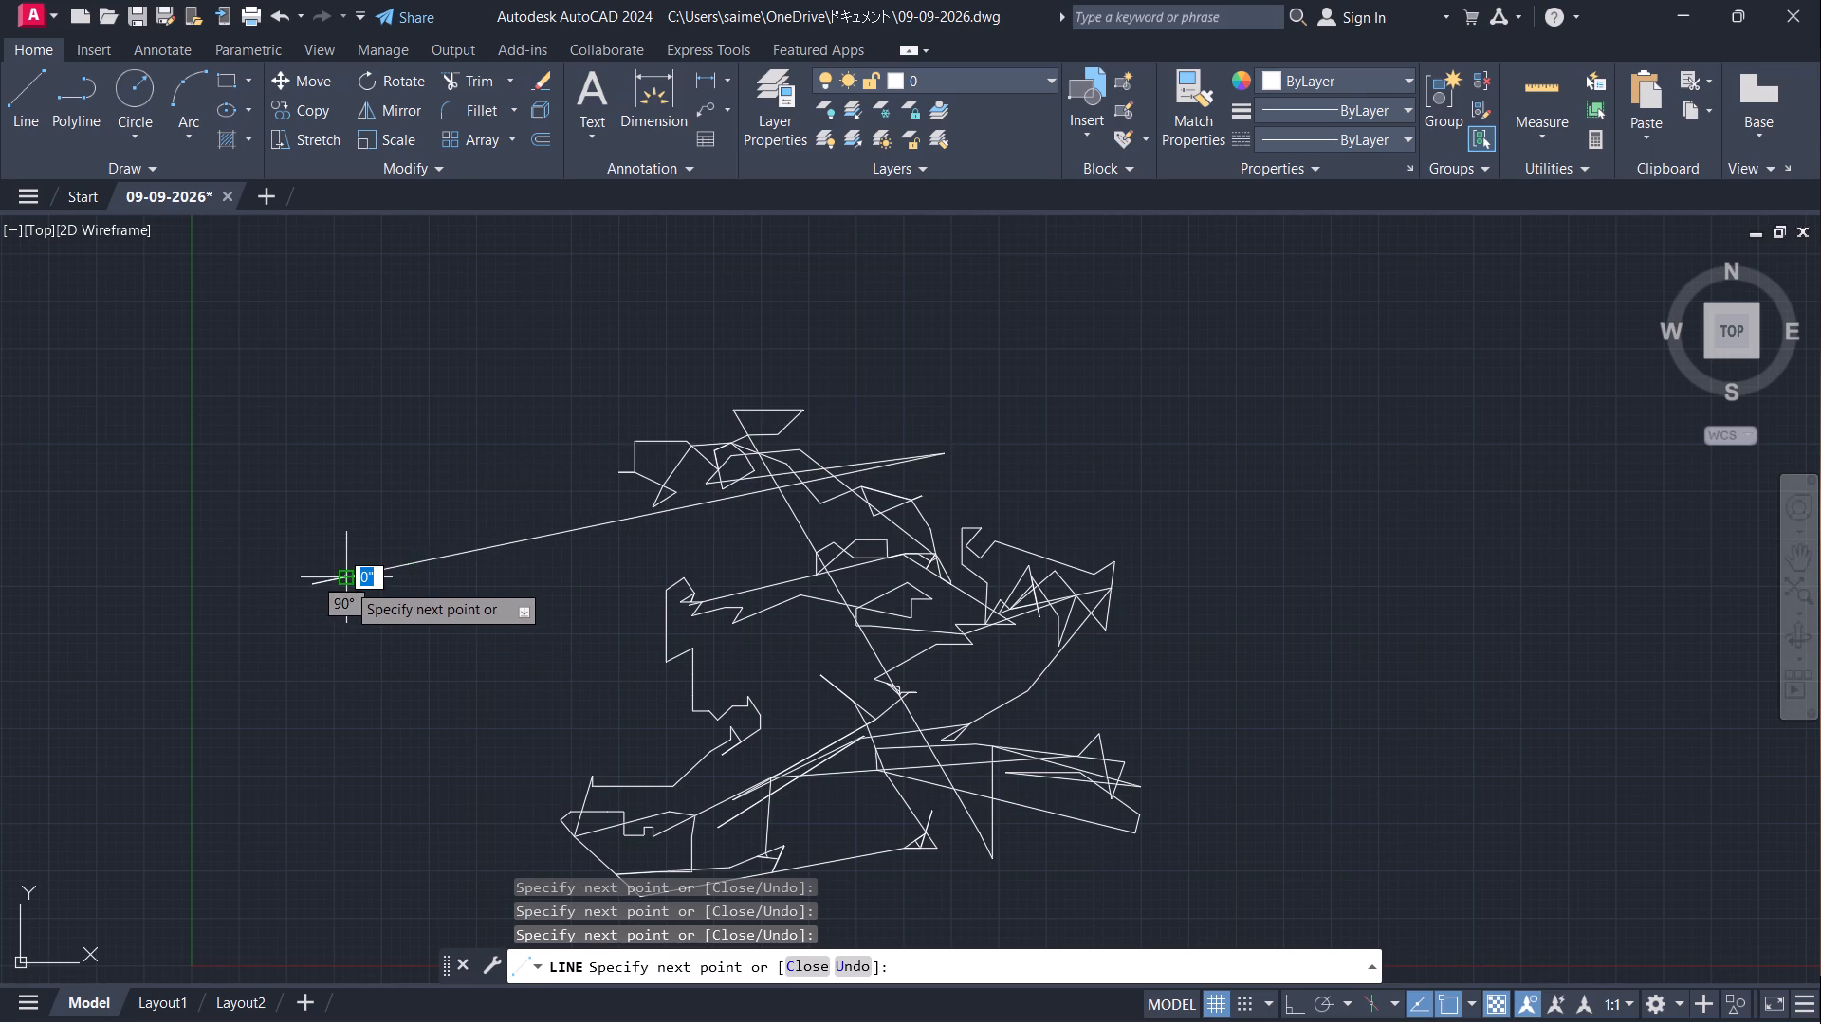
pyautogui.click(364, 559)
pyautogui.click(305, 575)
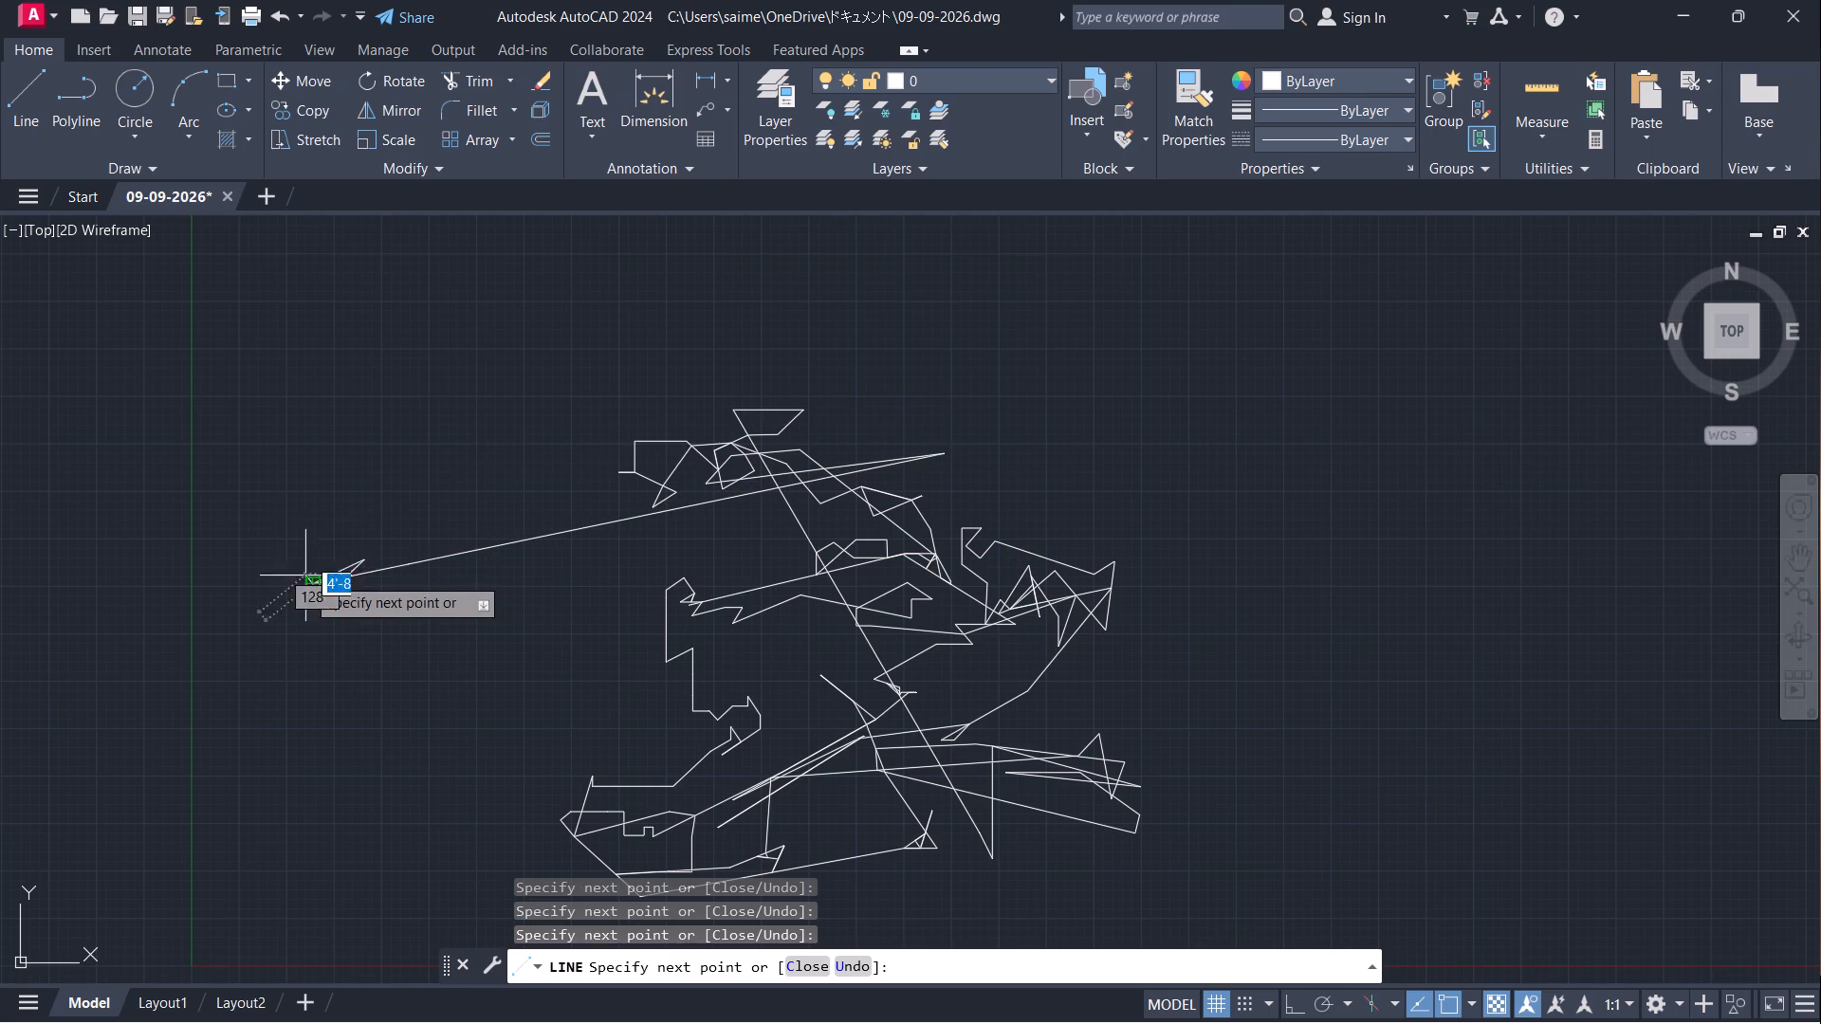
pyautogui.click(369, 574)
pyautogui.click(382, 595)
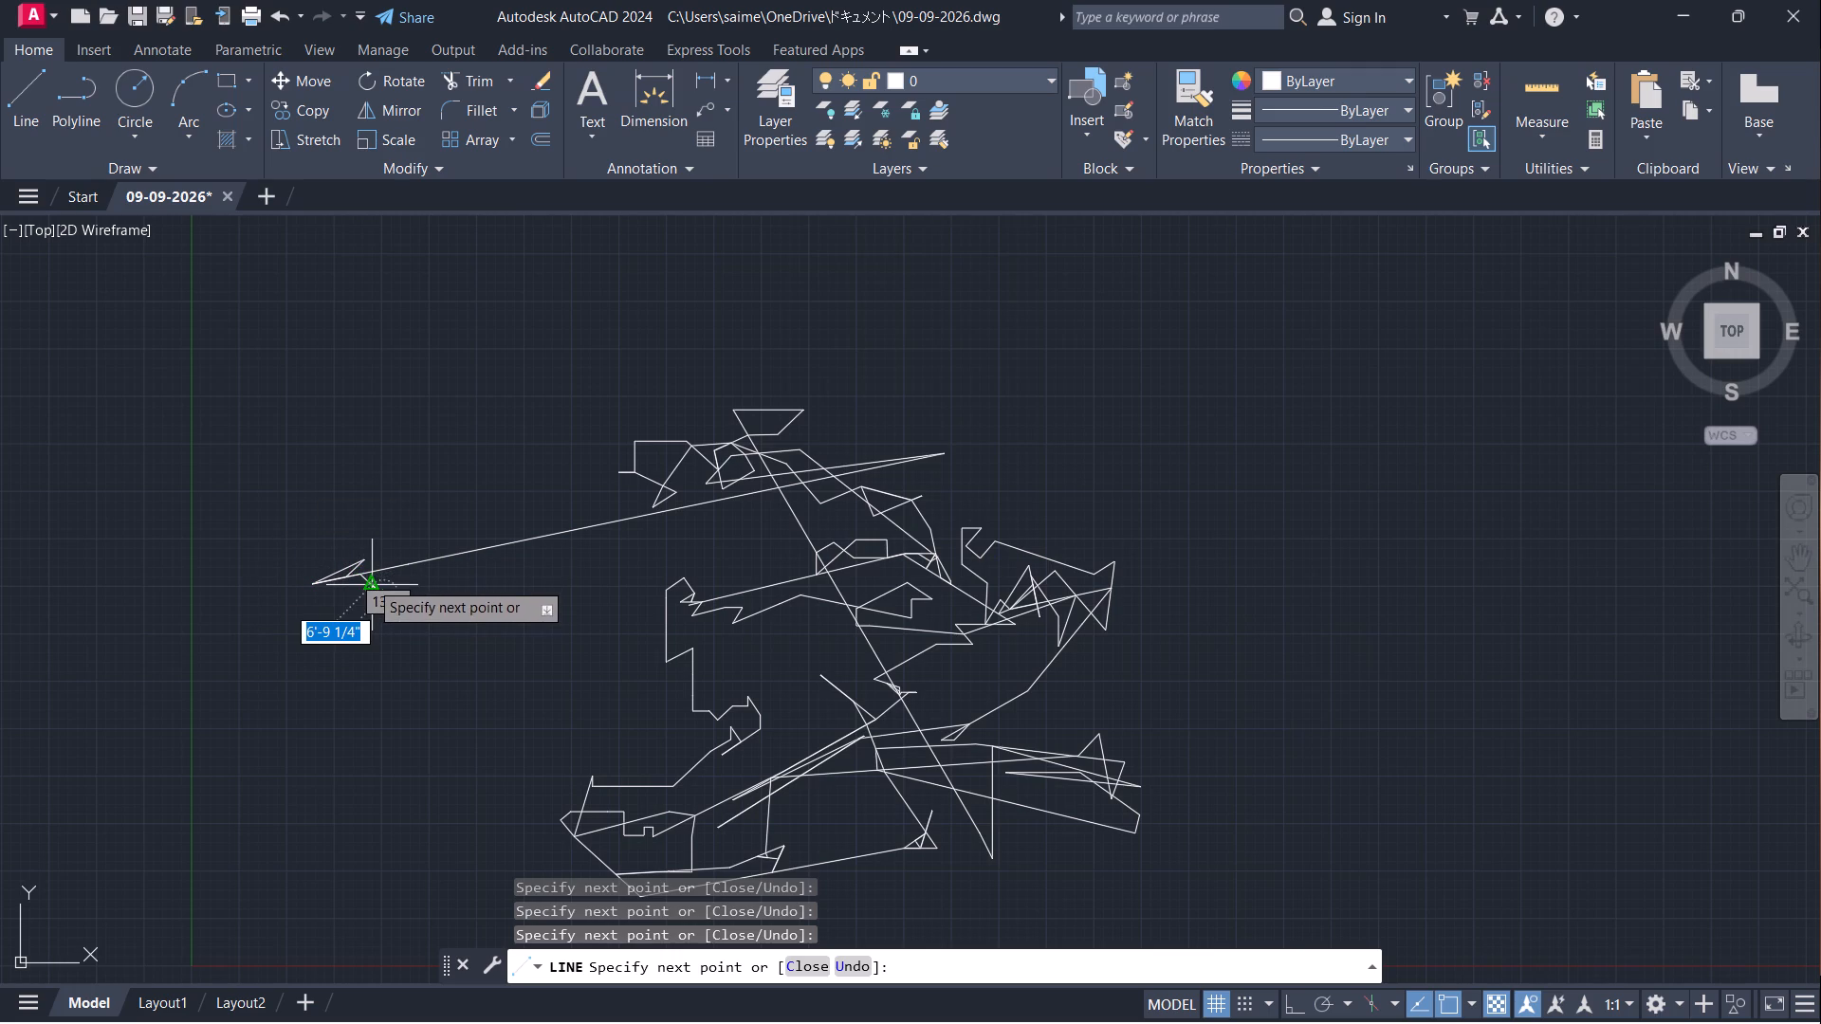
pyautogui.click(367, 580)
pyautogui.click(358, 559)
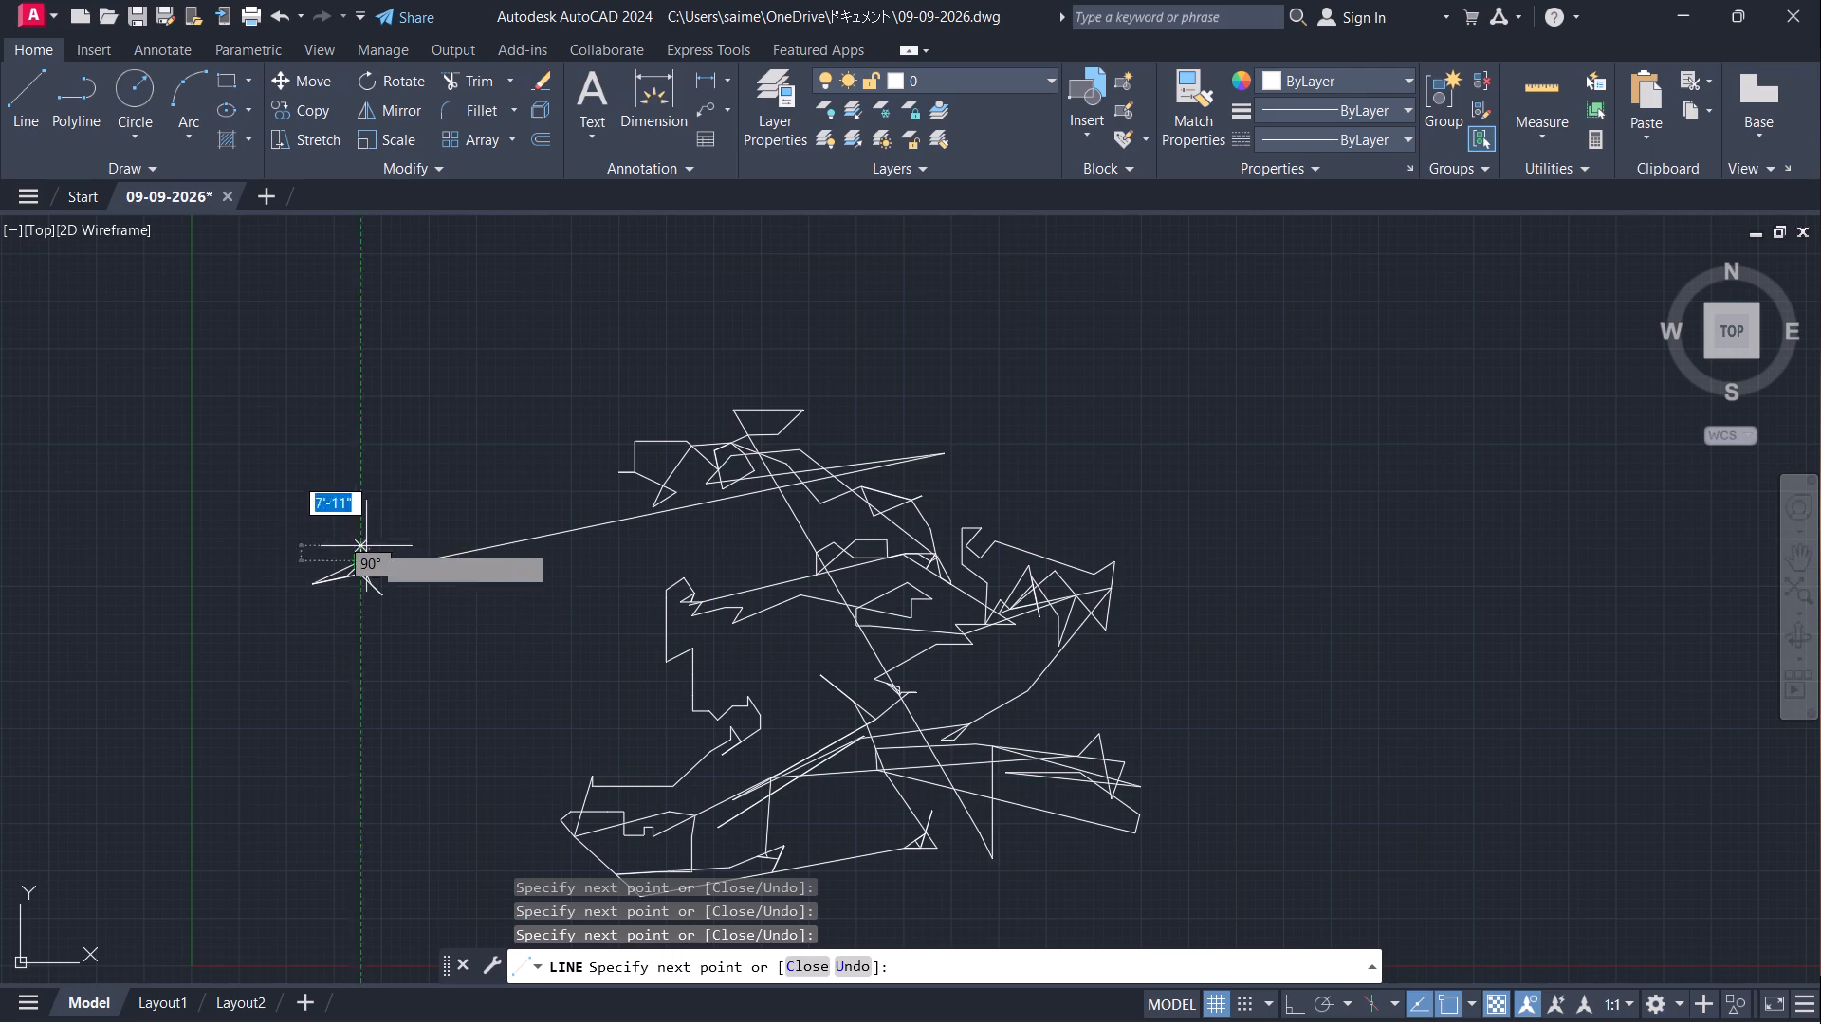
# Add a slanted flag outline above the barbs, returning to the arrowhead tip and ending with a perpendicular rise of about 12'-2".
pyautogui.click(398, 535)
pyautogui.click(434, 543)
pyautogui.click(418, 569)
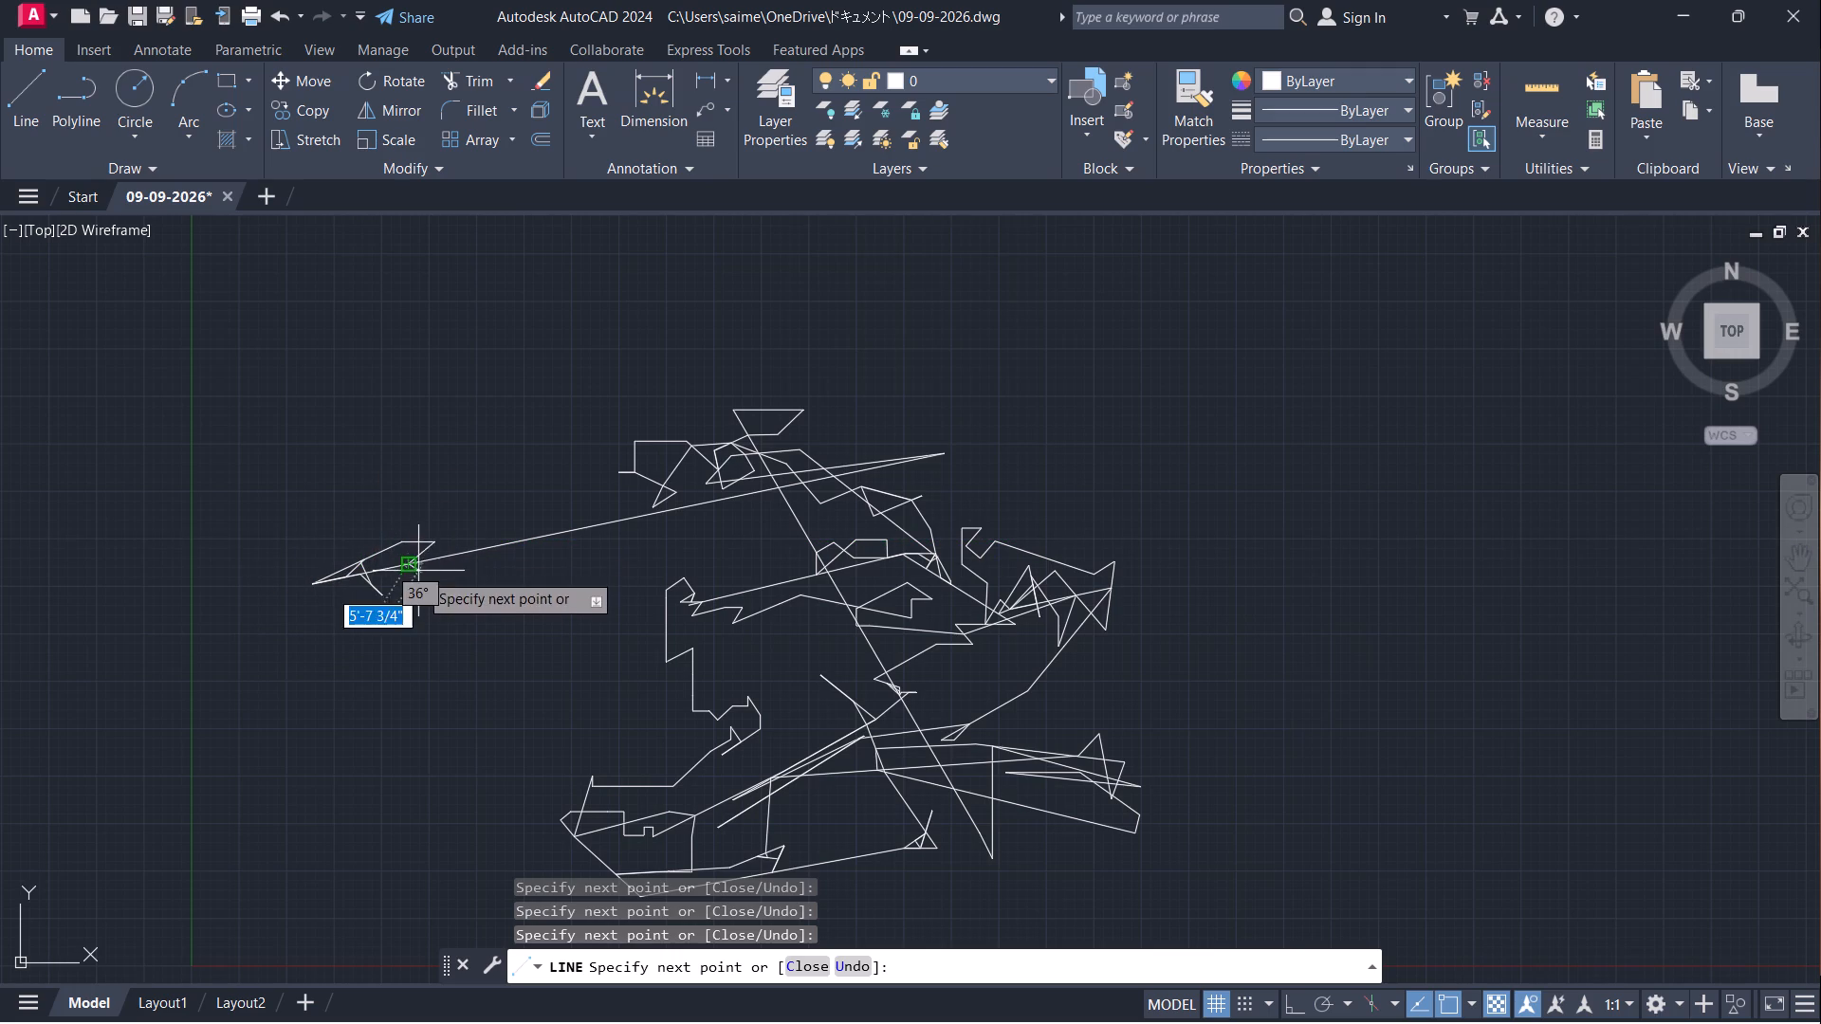
pyautogui.click(416, 570)
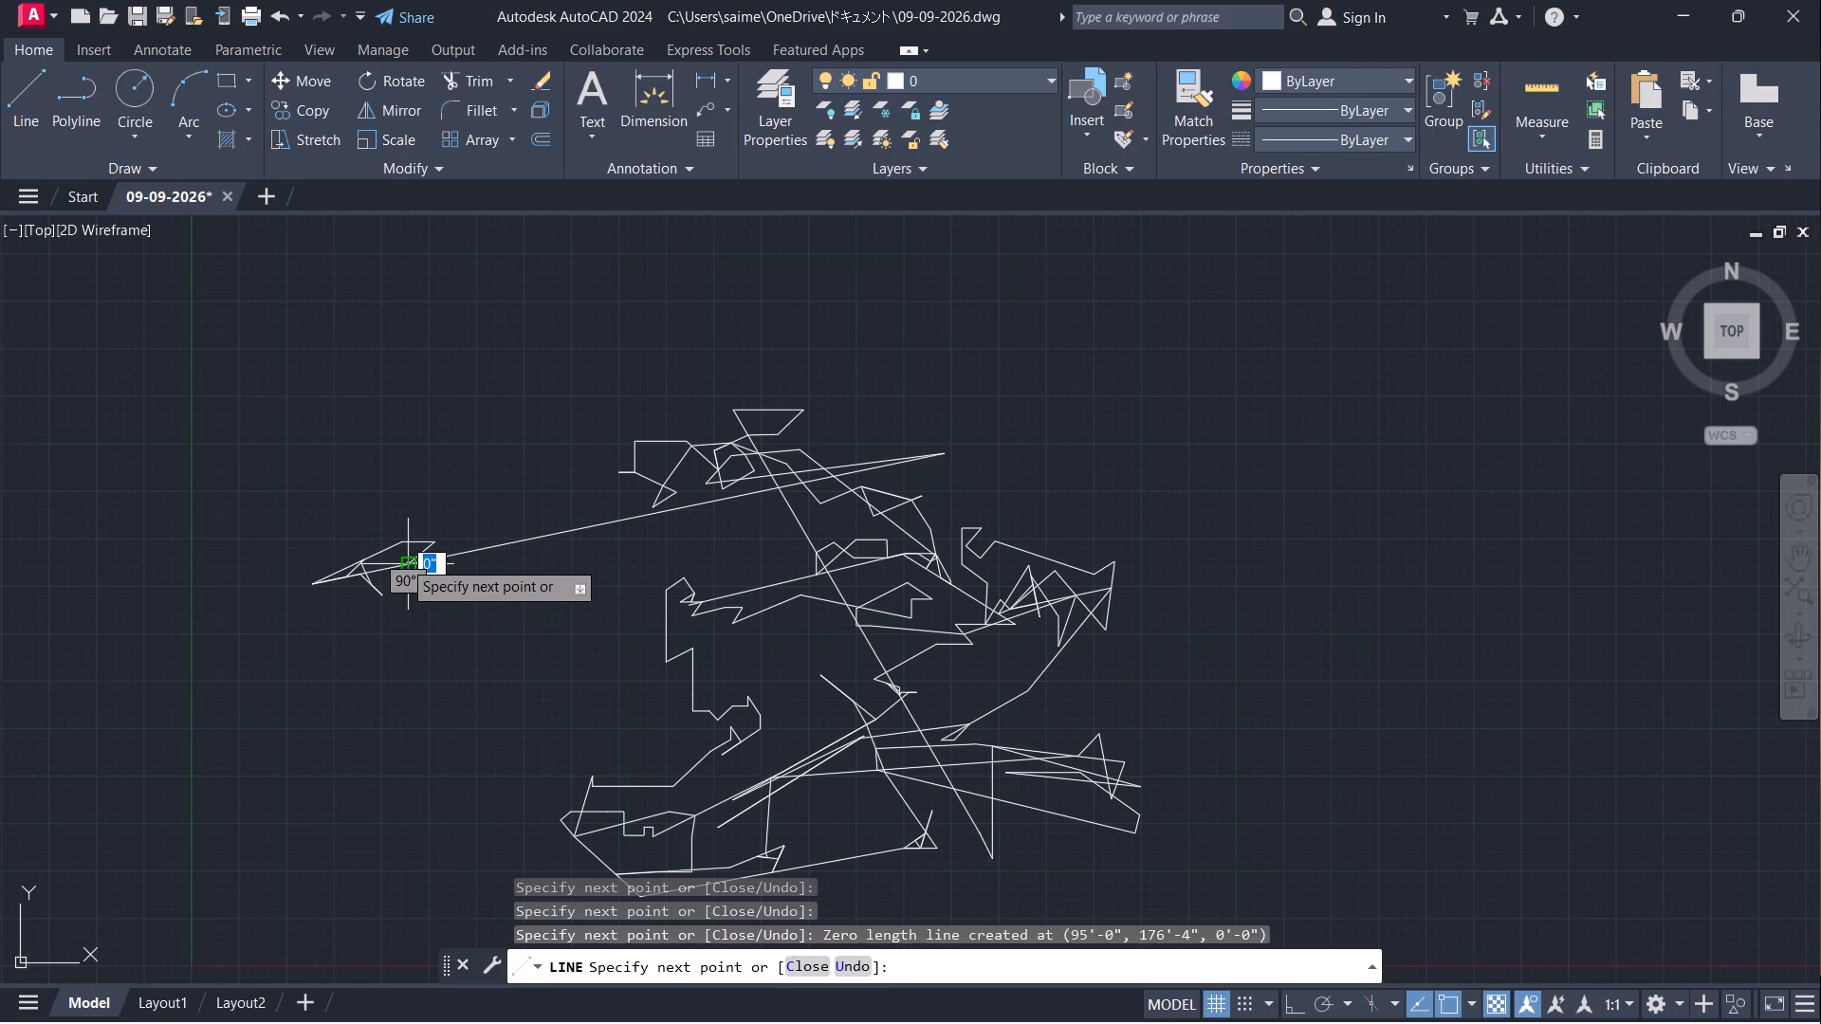
pyautogui.click(402, 562)
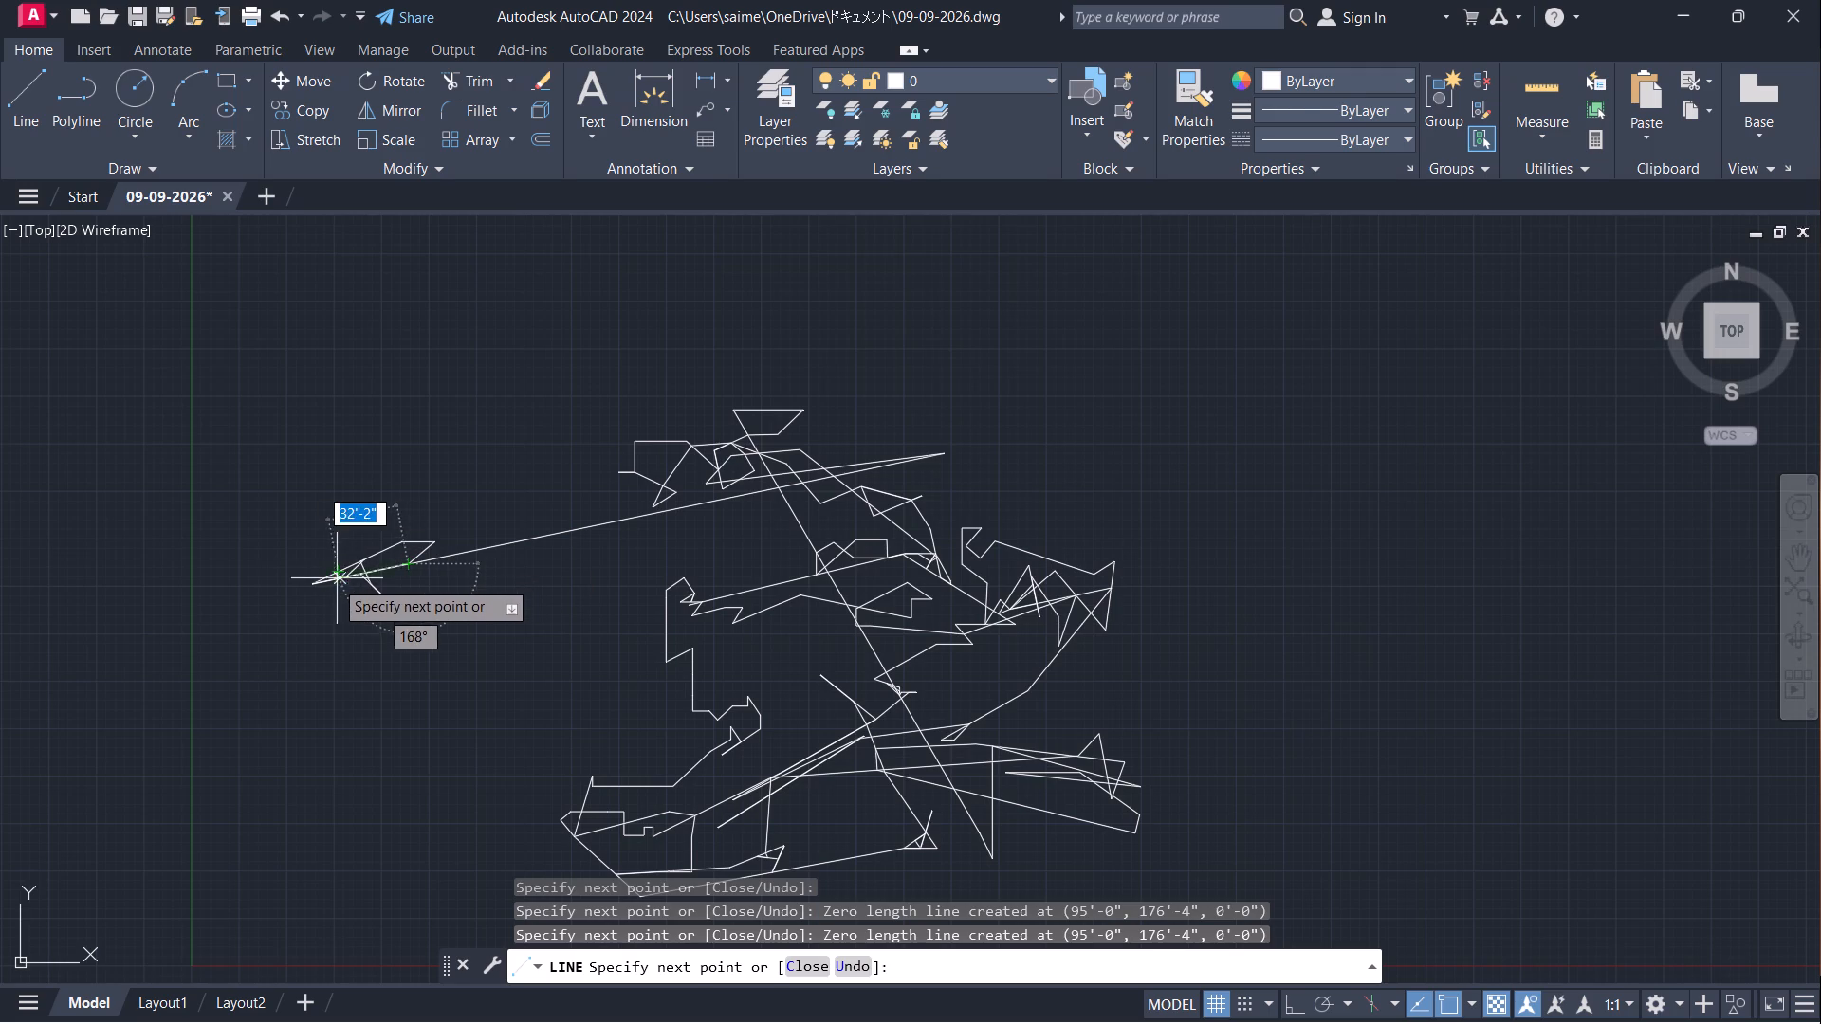
pyautogui.click(299, 588)
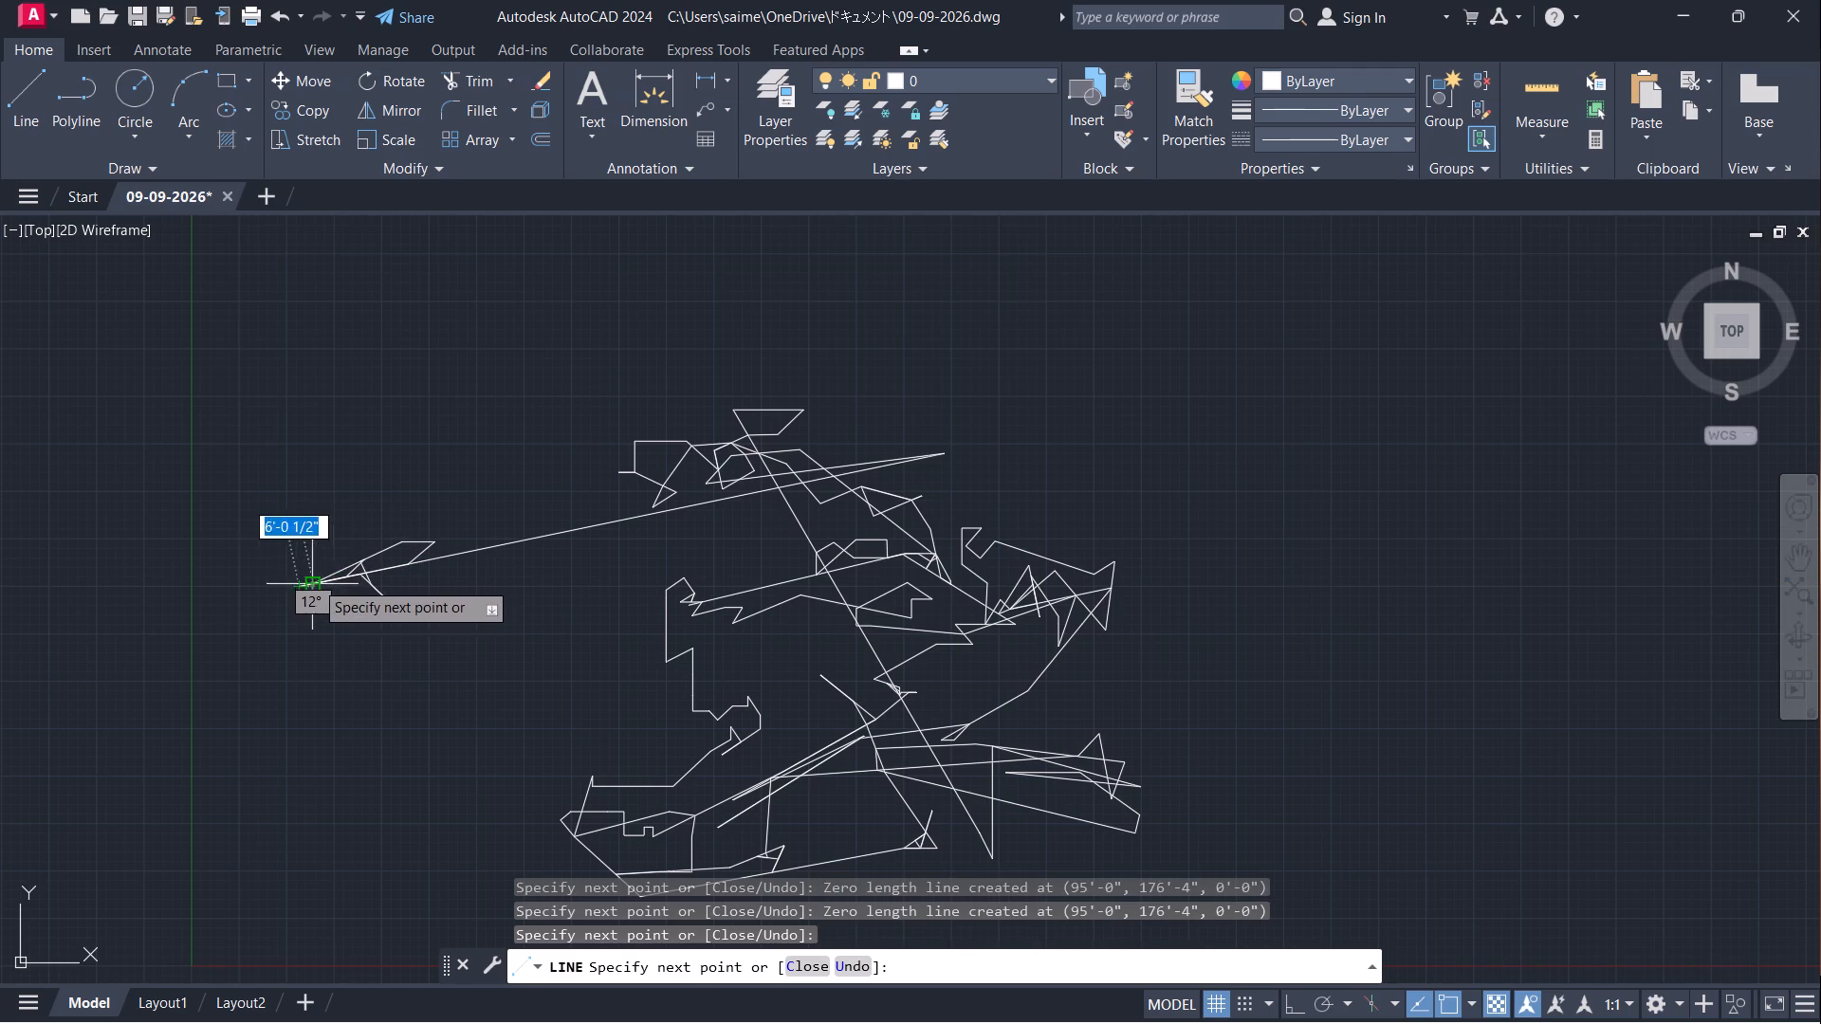
pyautogui.click(314, 580)
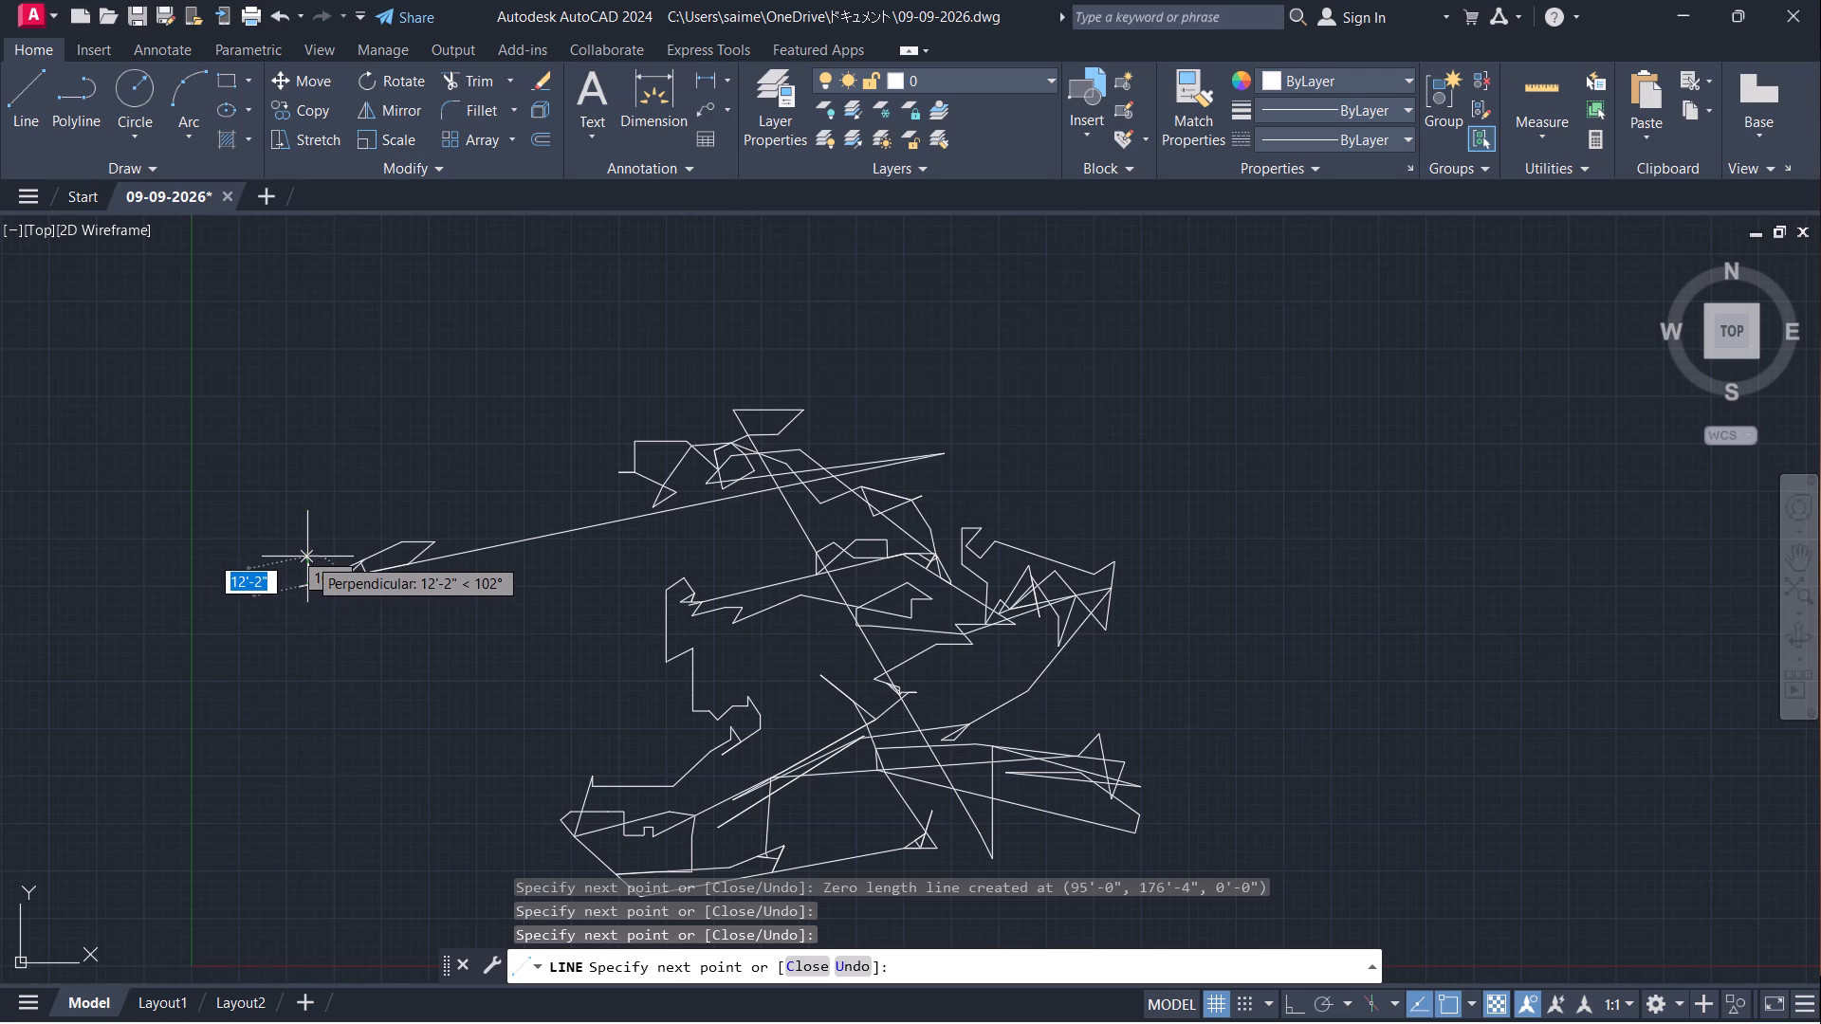
pyautogui.click(307, 561)
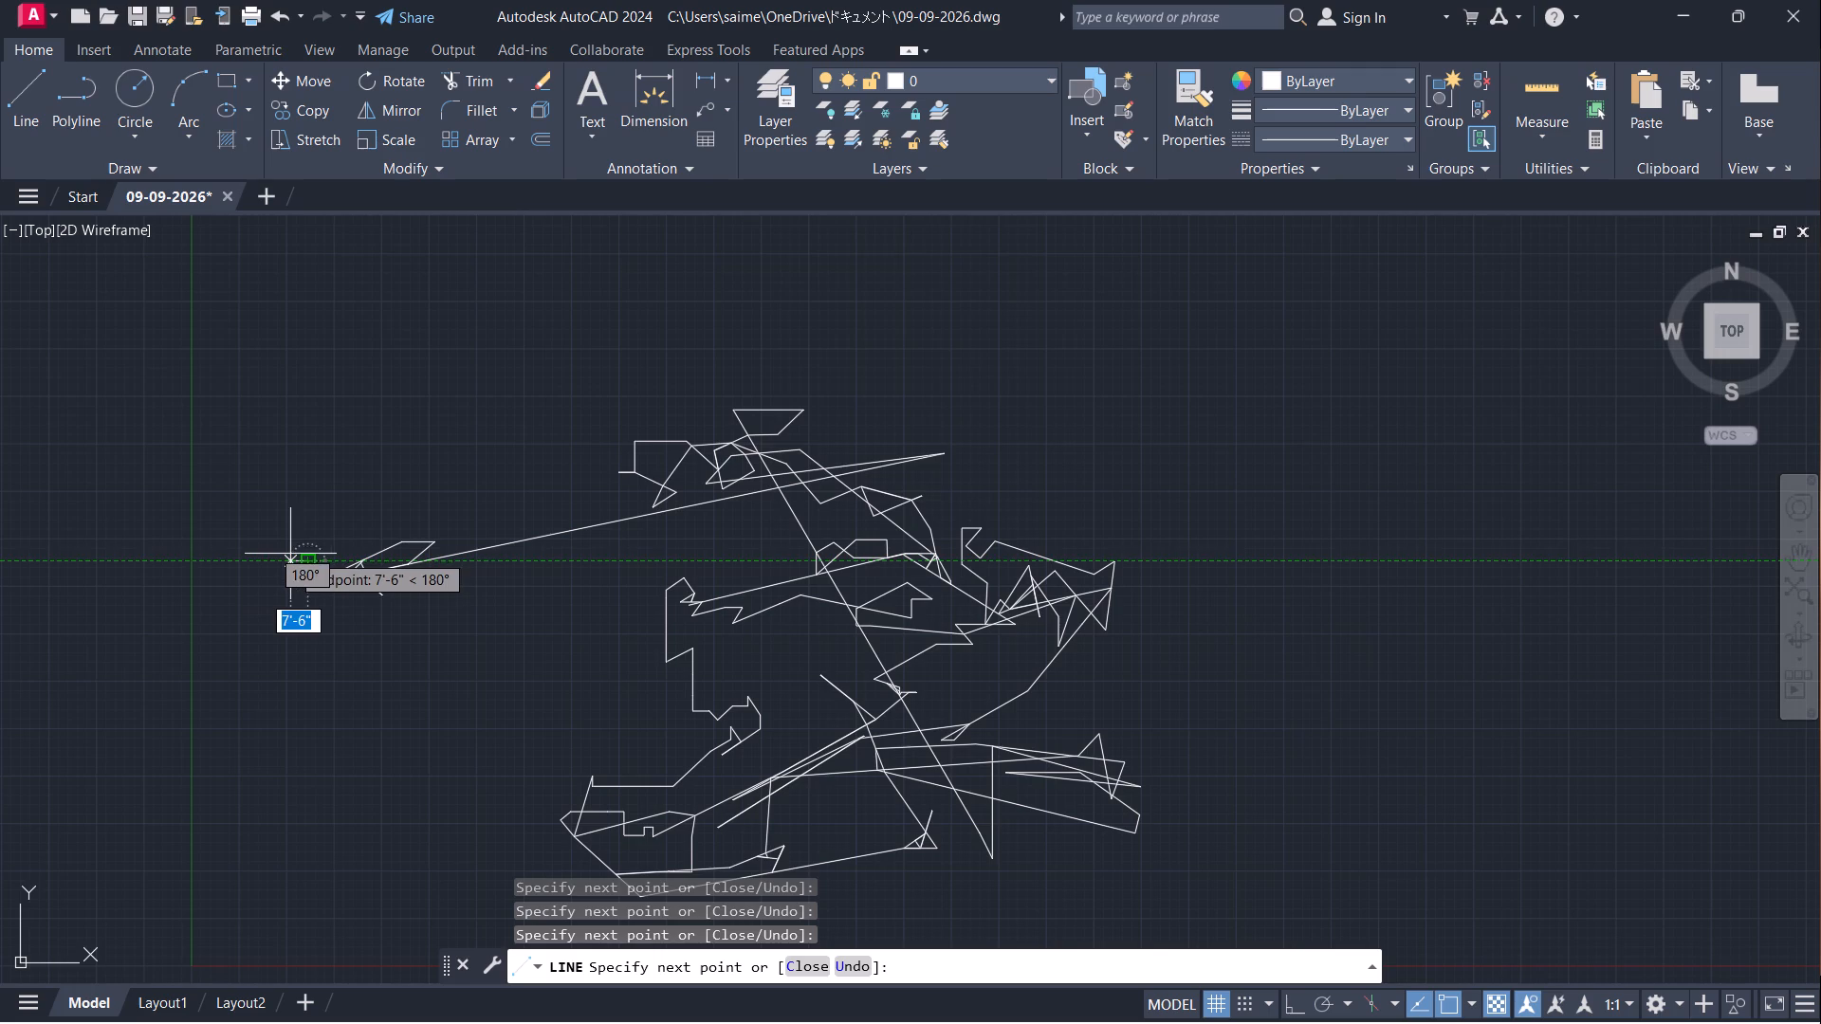
# Run a long segment right to the stepped outline and another far down-right, ending in a narrow triangle that crosses back over the diagonal.
pyautogui.scroll(-2, 290, 552)
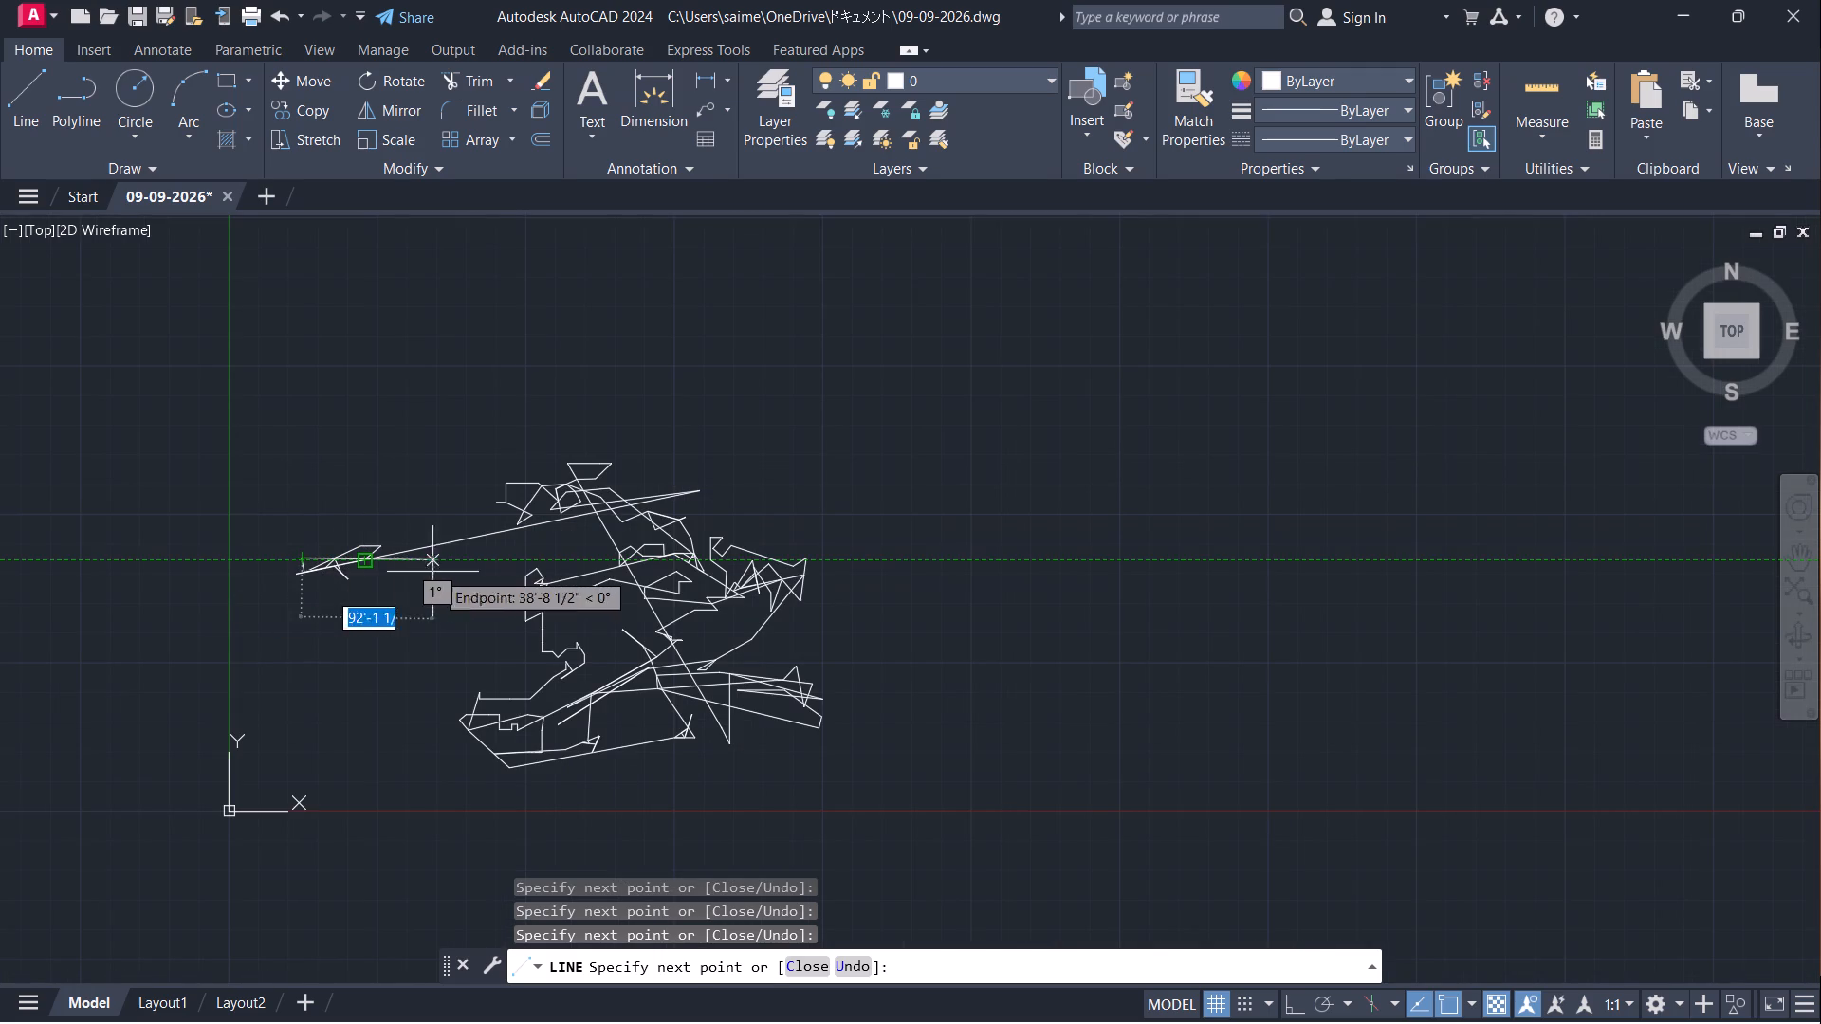
pyautogui.click(608, 549)
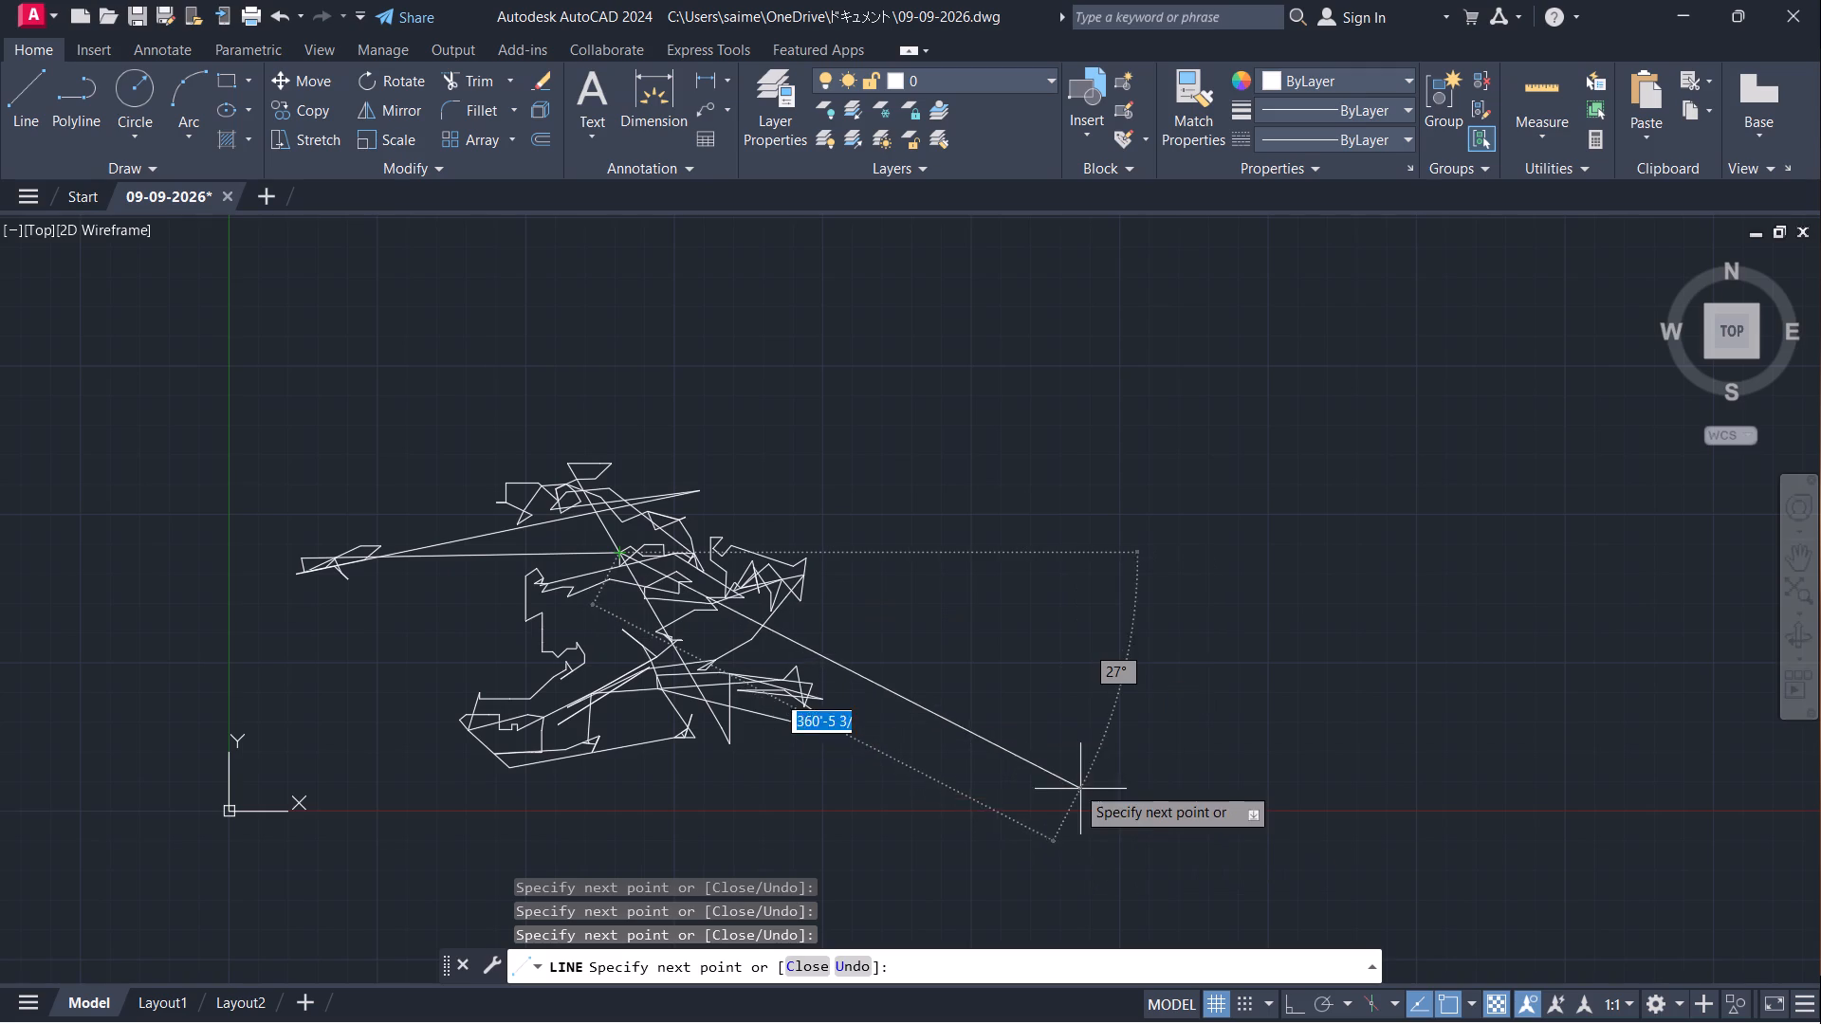
pyautogui.click(1059, 767)
pyautogui.click(1054, 729)
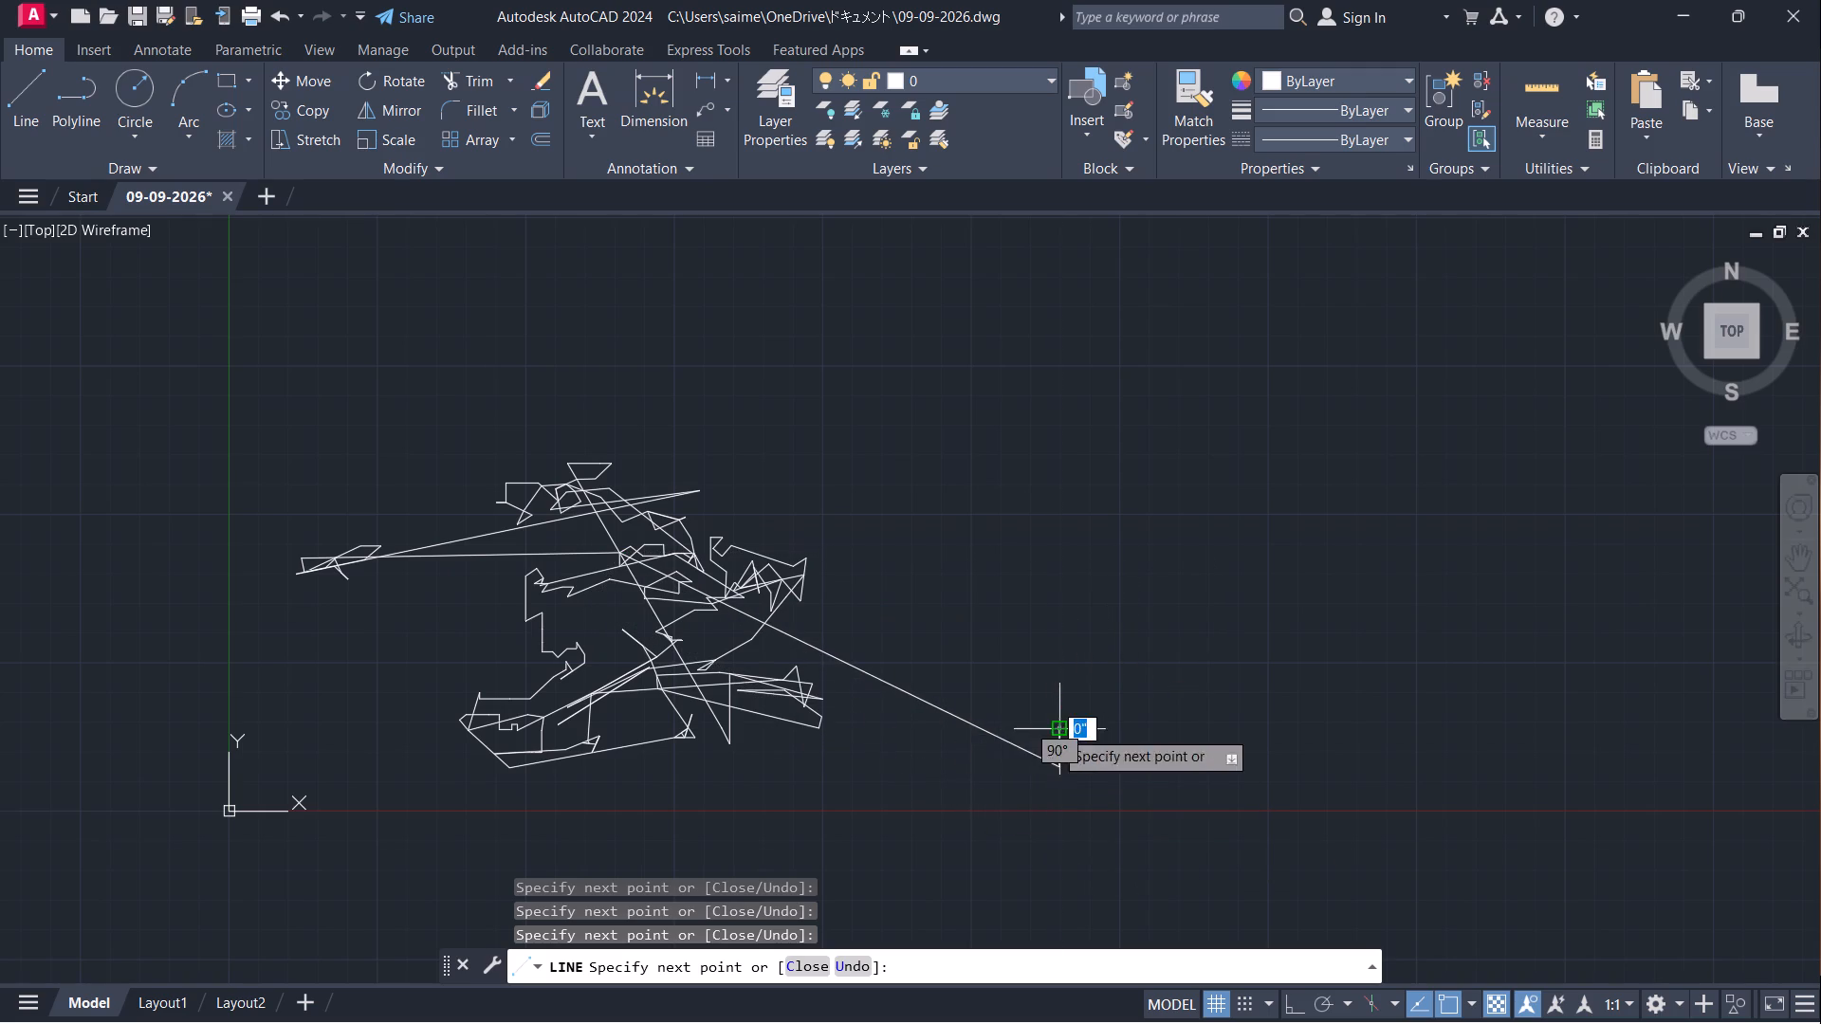
pyautogui.moveTo(942, 747); pyautogui.dragTo(947, 759)
pyautogui.click(984, 737)
pyautogui.click(984, 733)
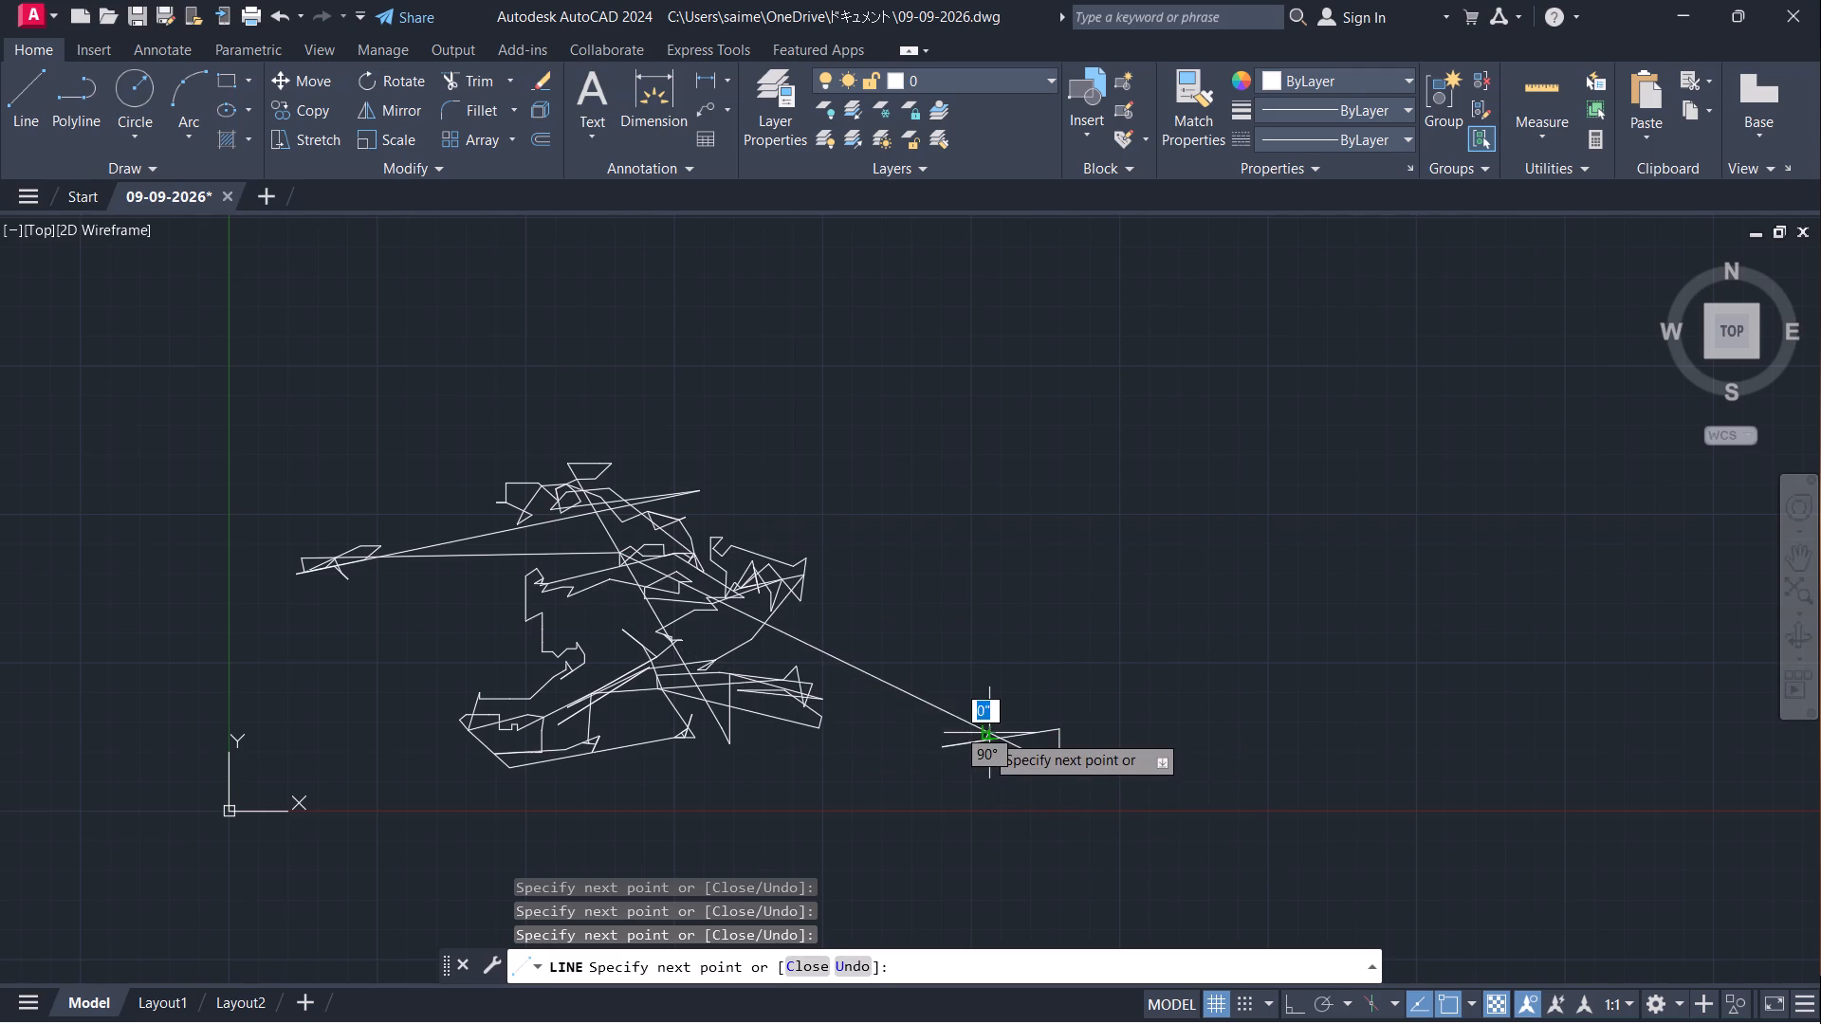
# Draw an up-right spur from the diagonal's crossing point, backtrack, and continue up-left along the diagonal to a short barb.
pyautogui.click(1002, 704)
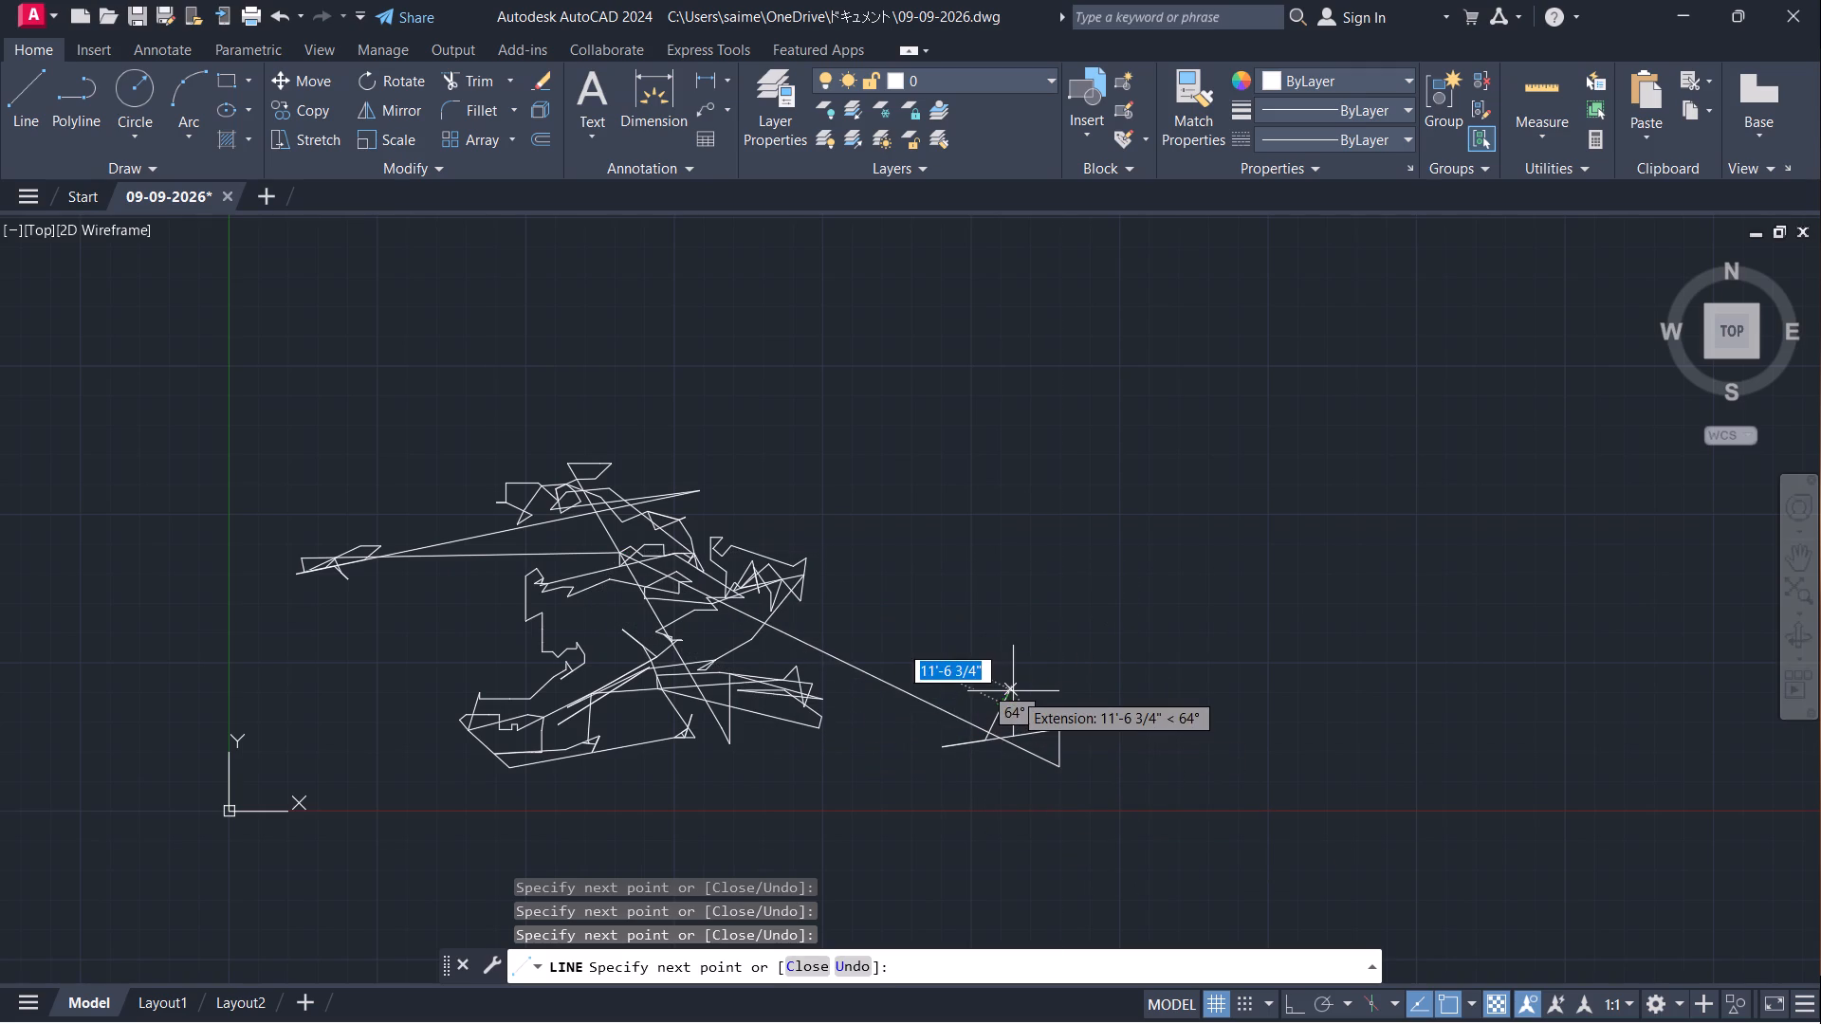
pyautogui.click(1013, 691)
pyautogui.click(992, 732)
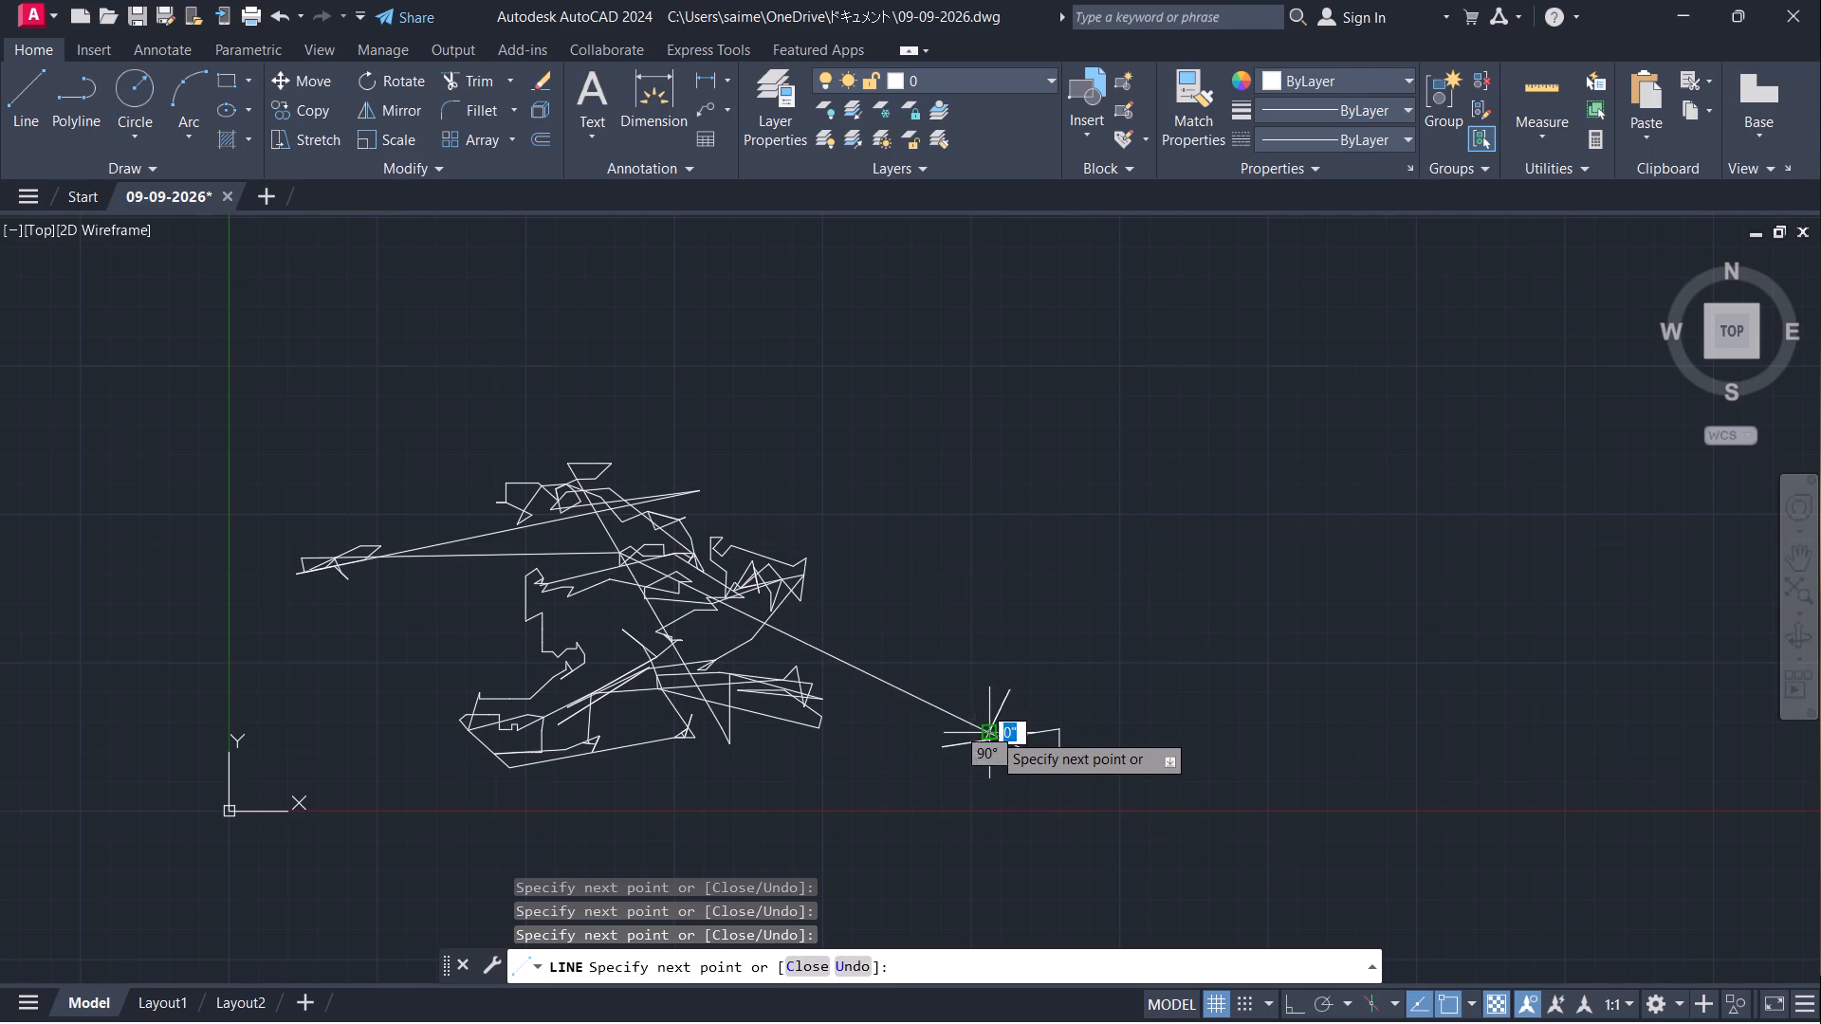
pyautogui.click(979, 741)
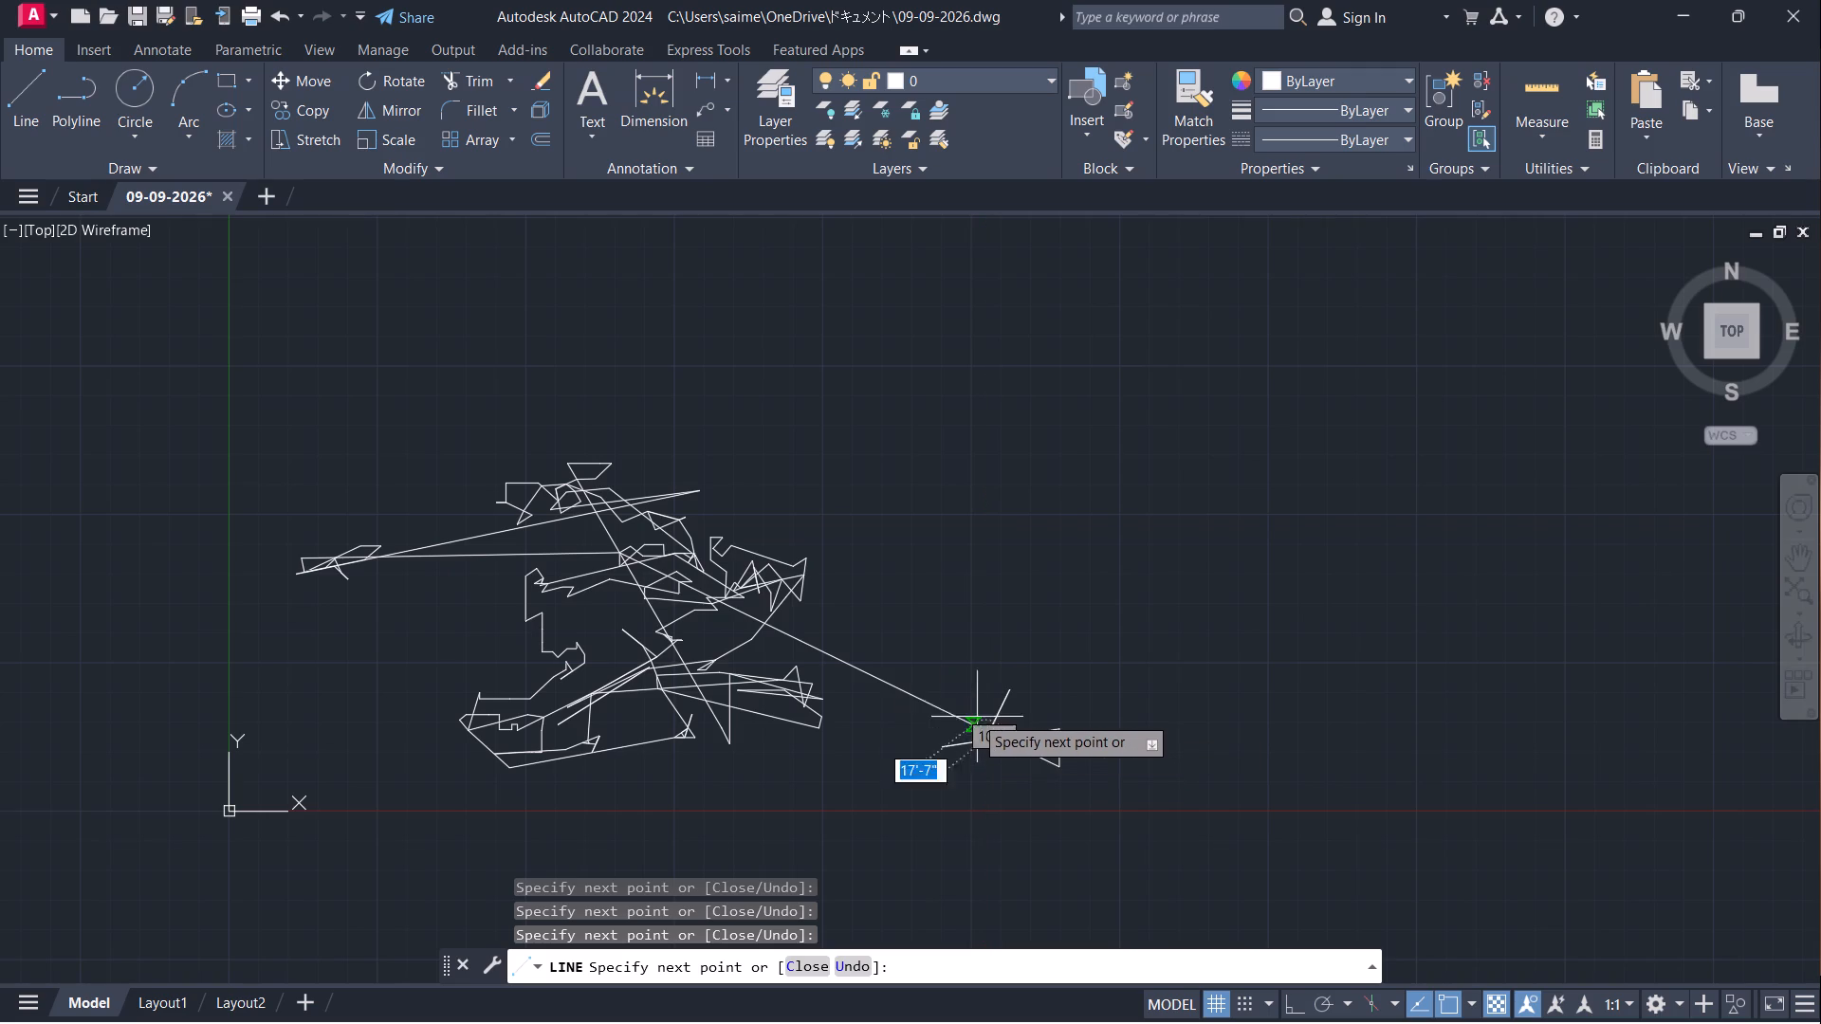
pyautogui.click(970, 712)
pyautogui.click(931, 712)
pyautogui.click(925, 721)
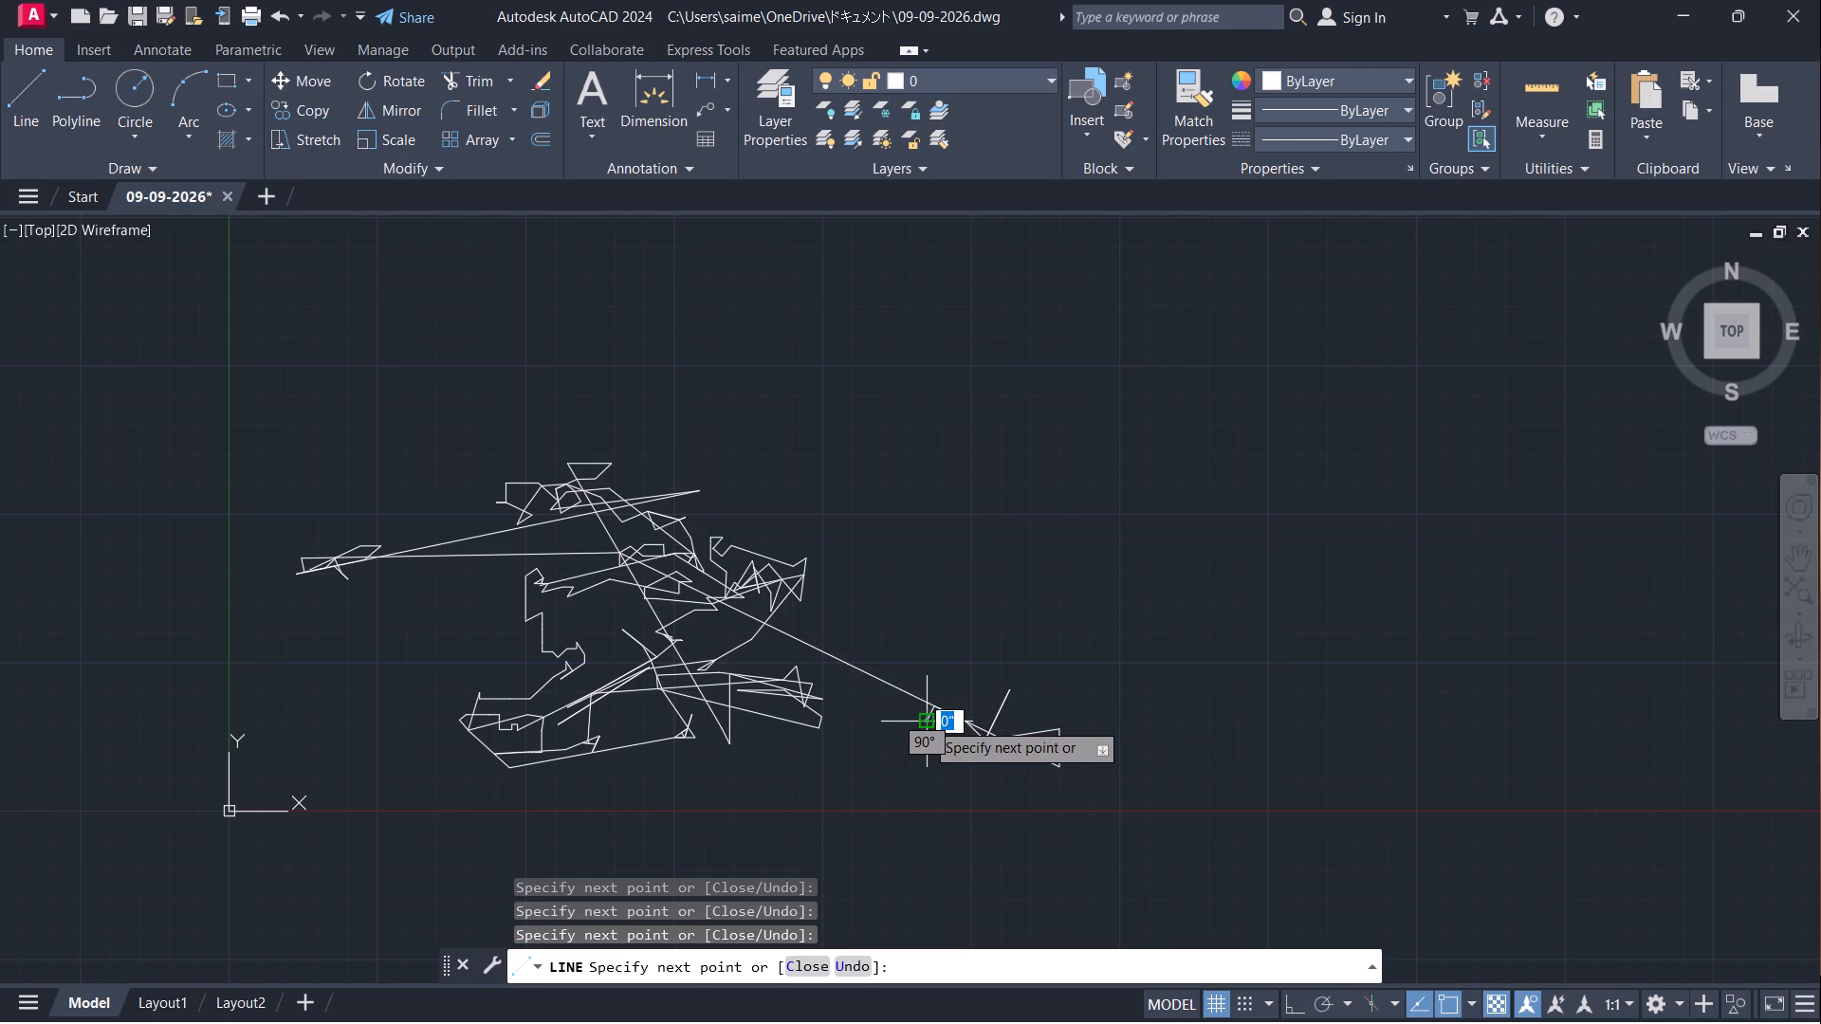
pyautogui.click(937, 715)
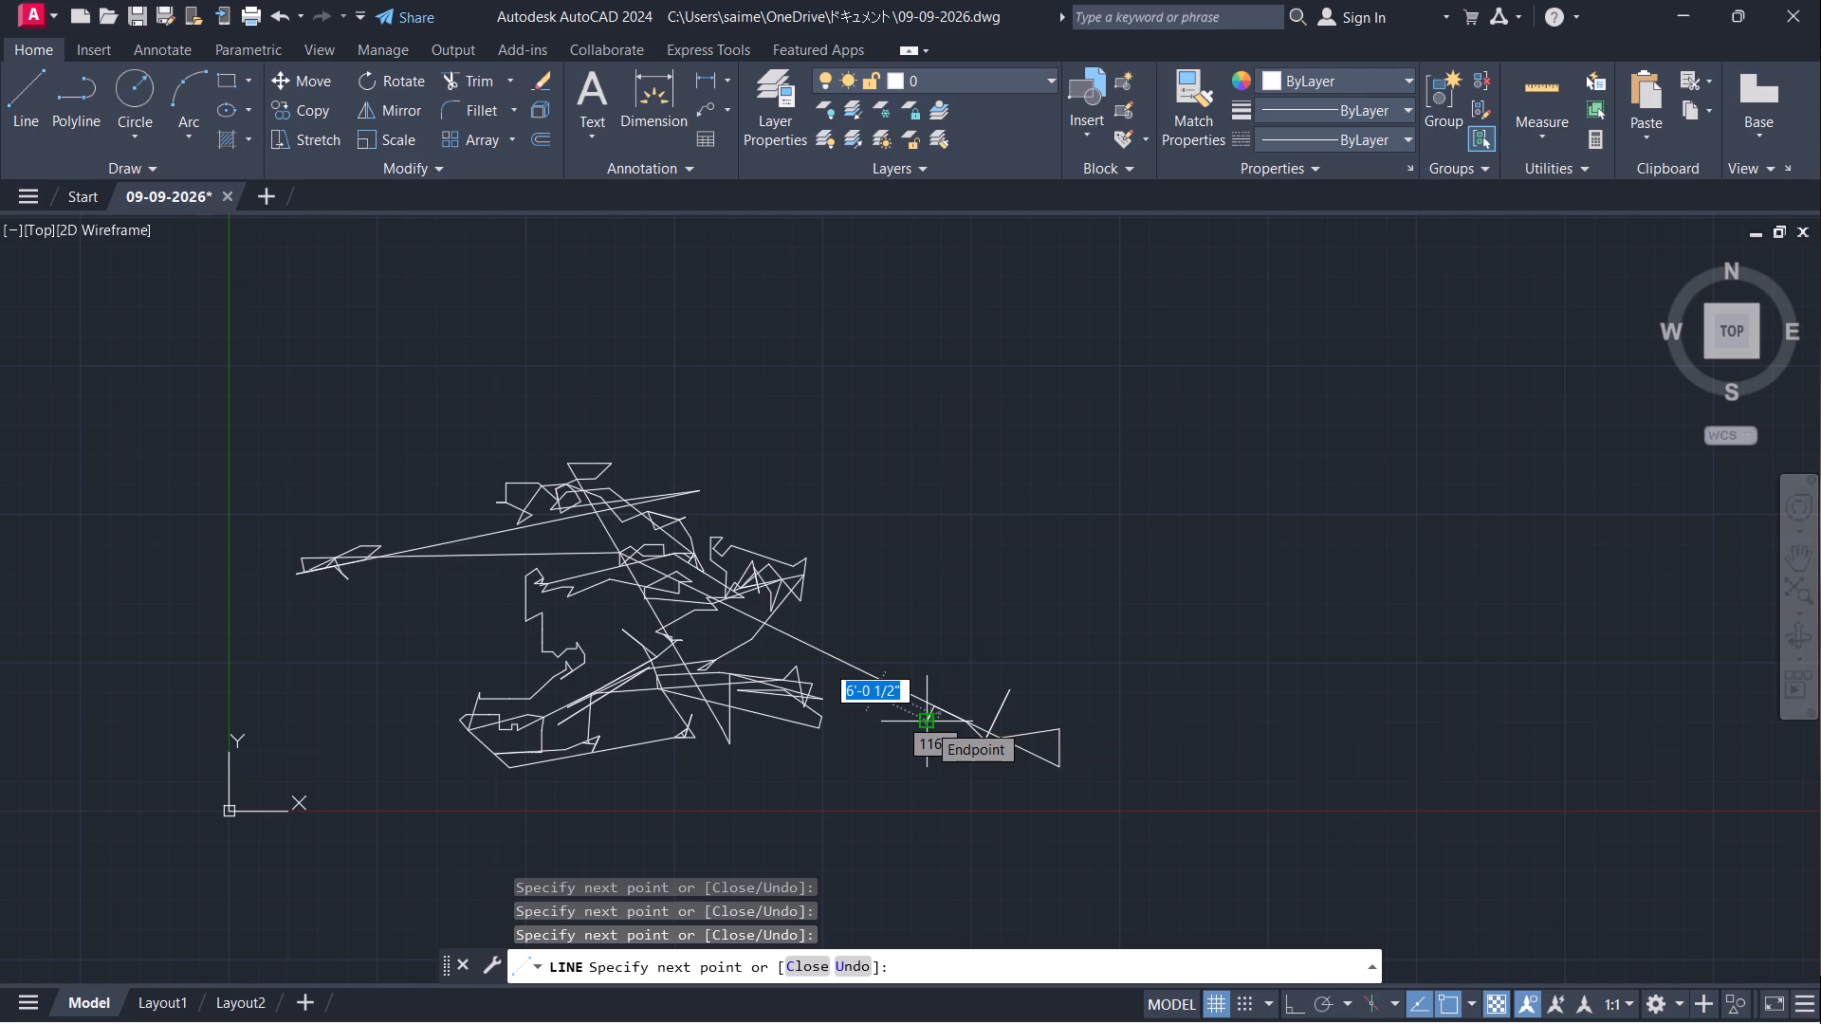
# Retrace the line down the diagonal, return to the crossing point, and continue right to the triangle's upper corner.
pyautogui.click(1007, 751)
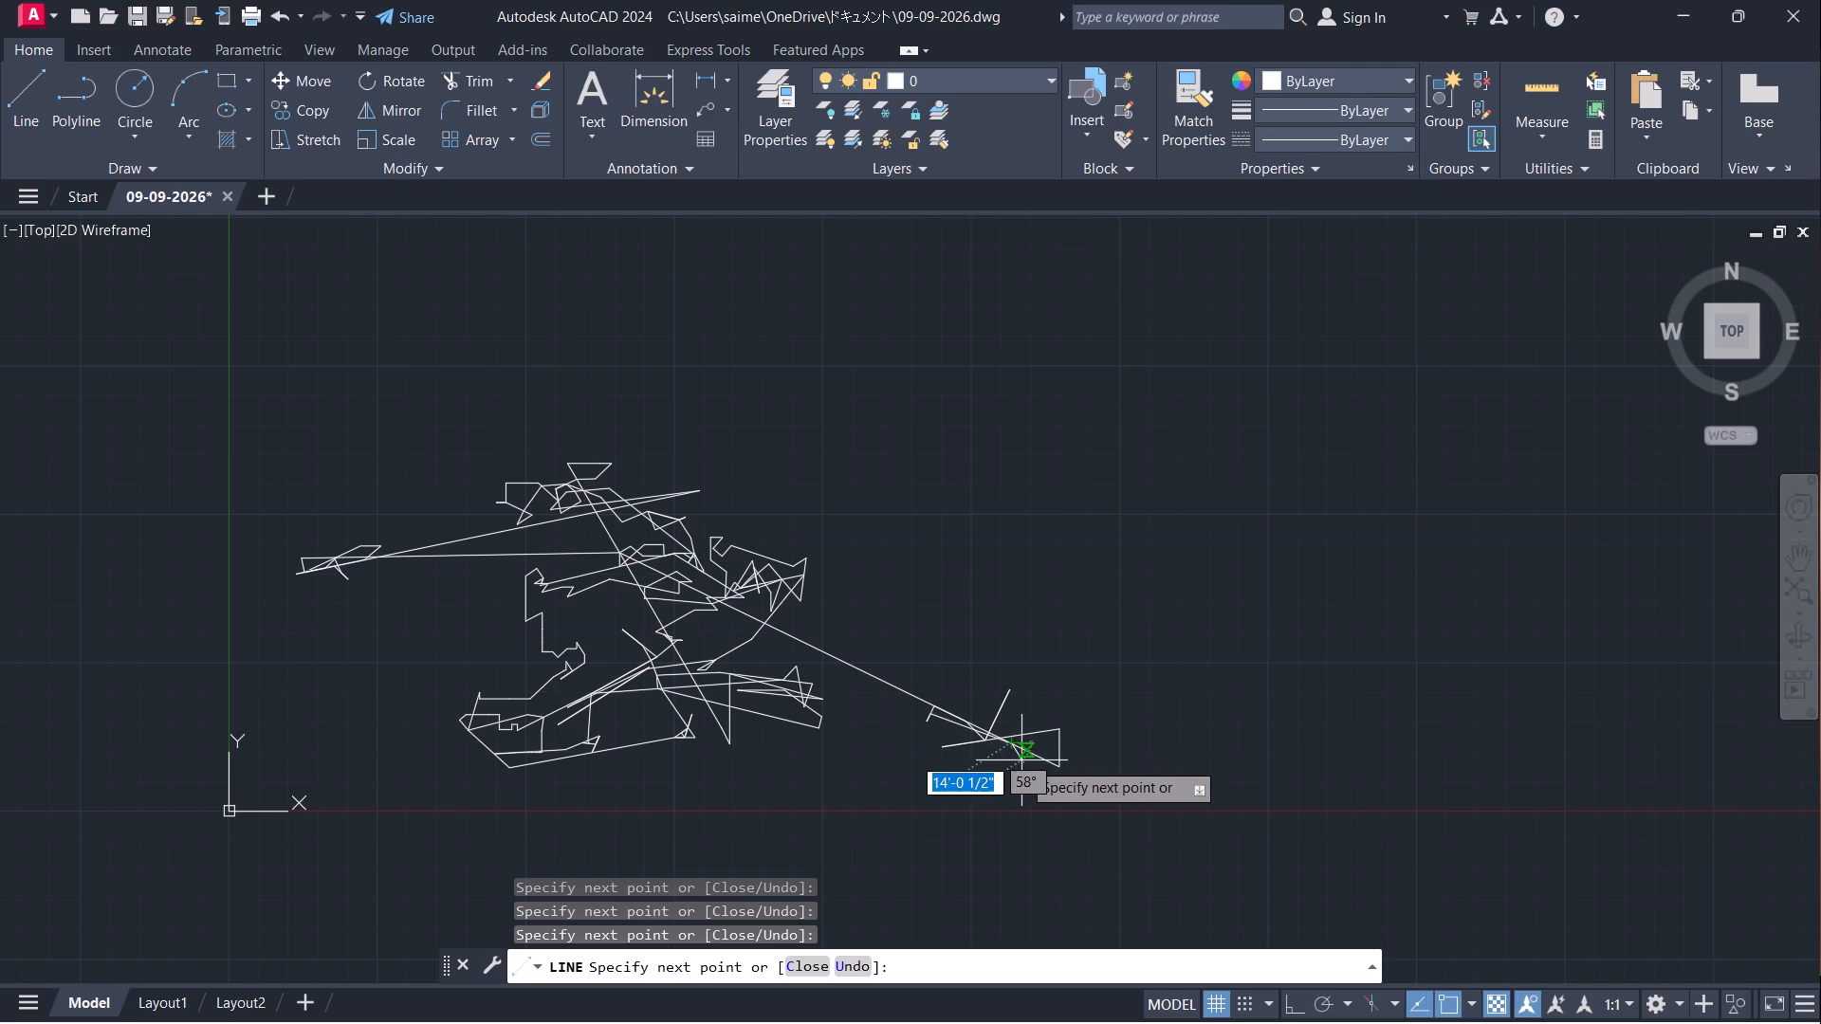
pyautogui.click(1021, 760)
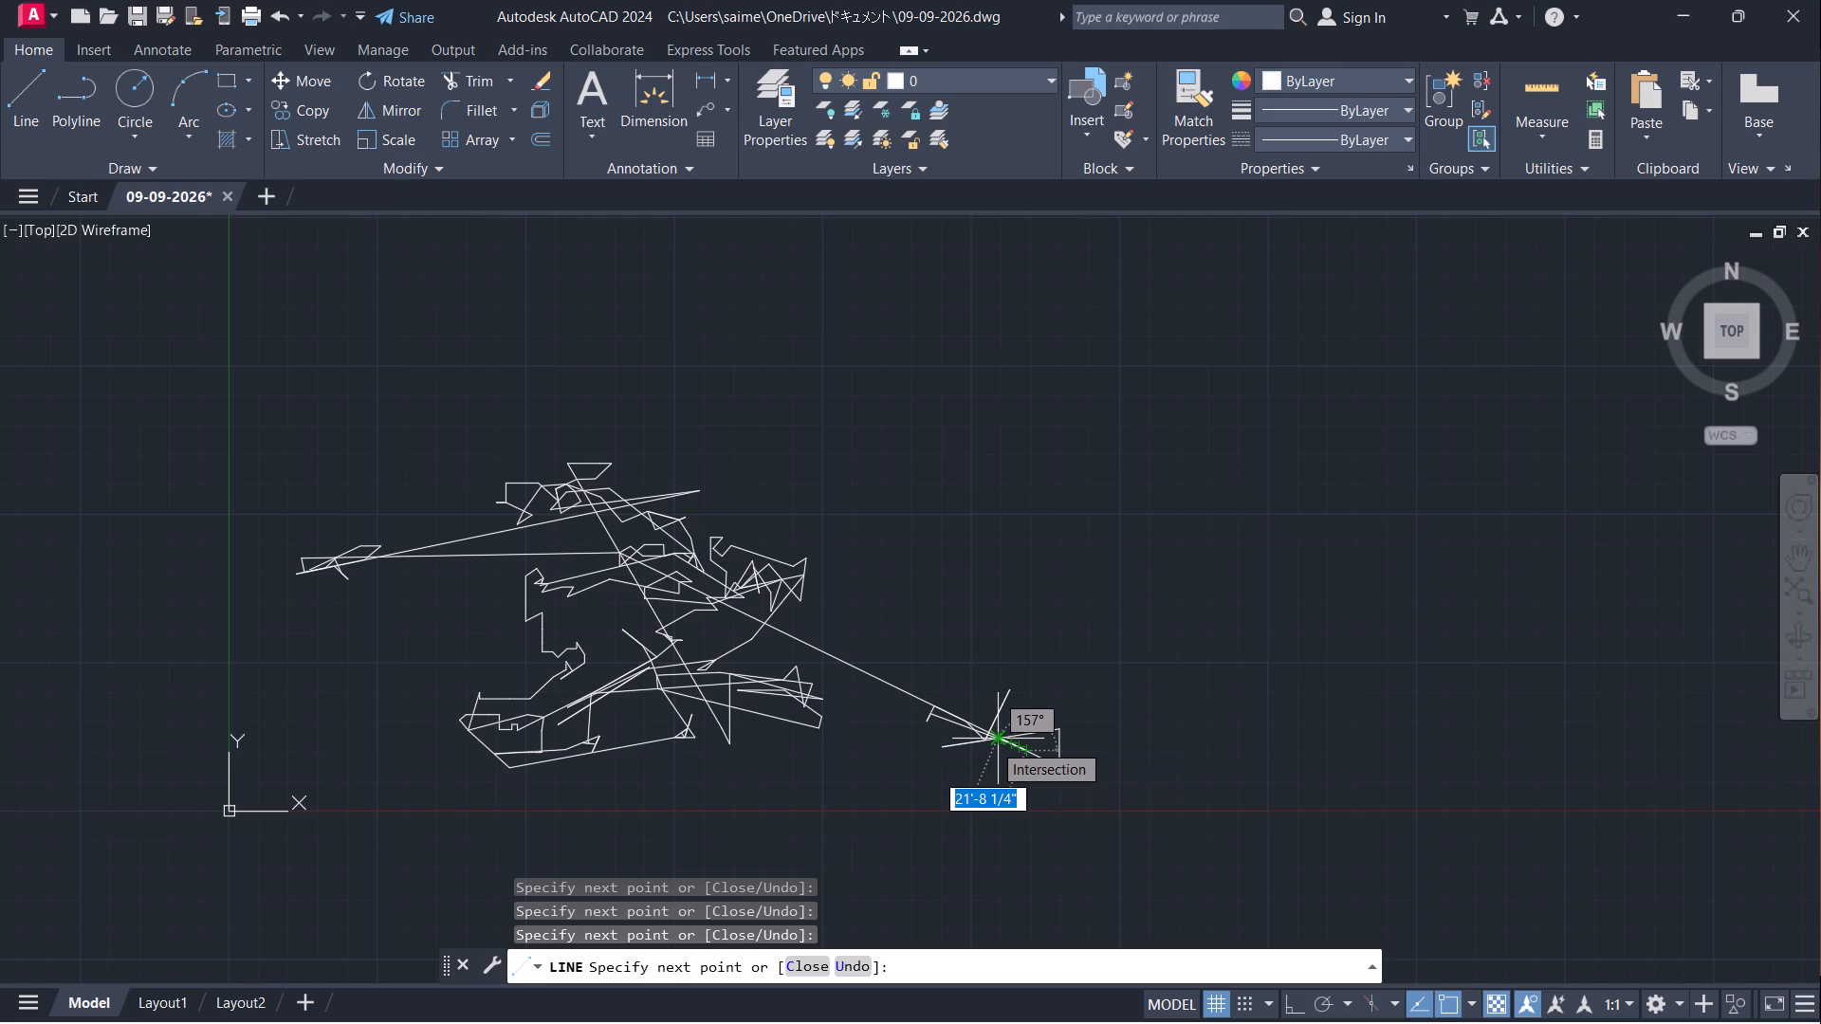
pyautogui.click(992, 742)
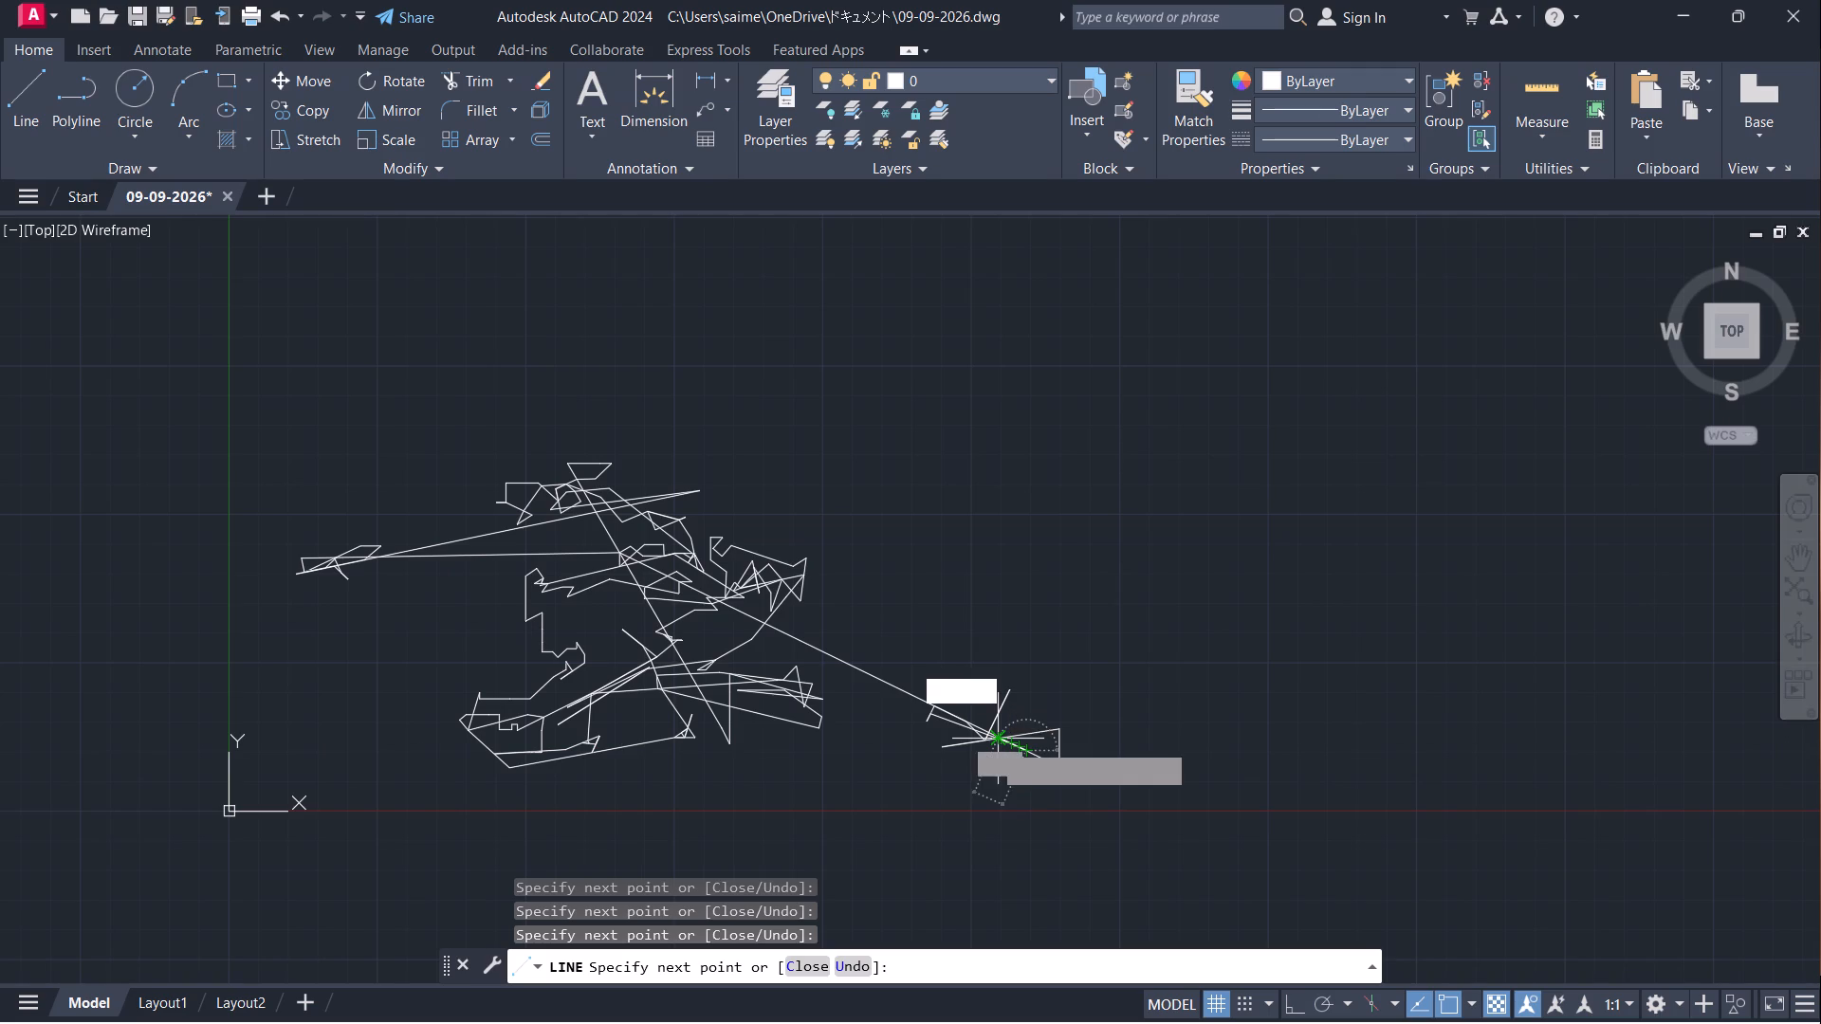
pyautogui.click(1000, 741)
pyautogui.click(1002, 749)
pyautogui.click(1048, 733)
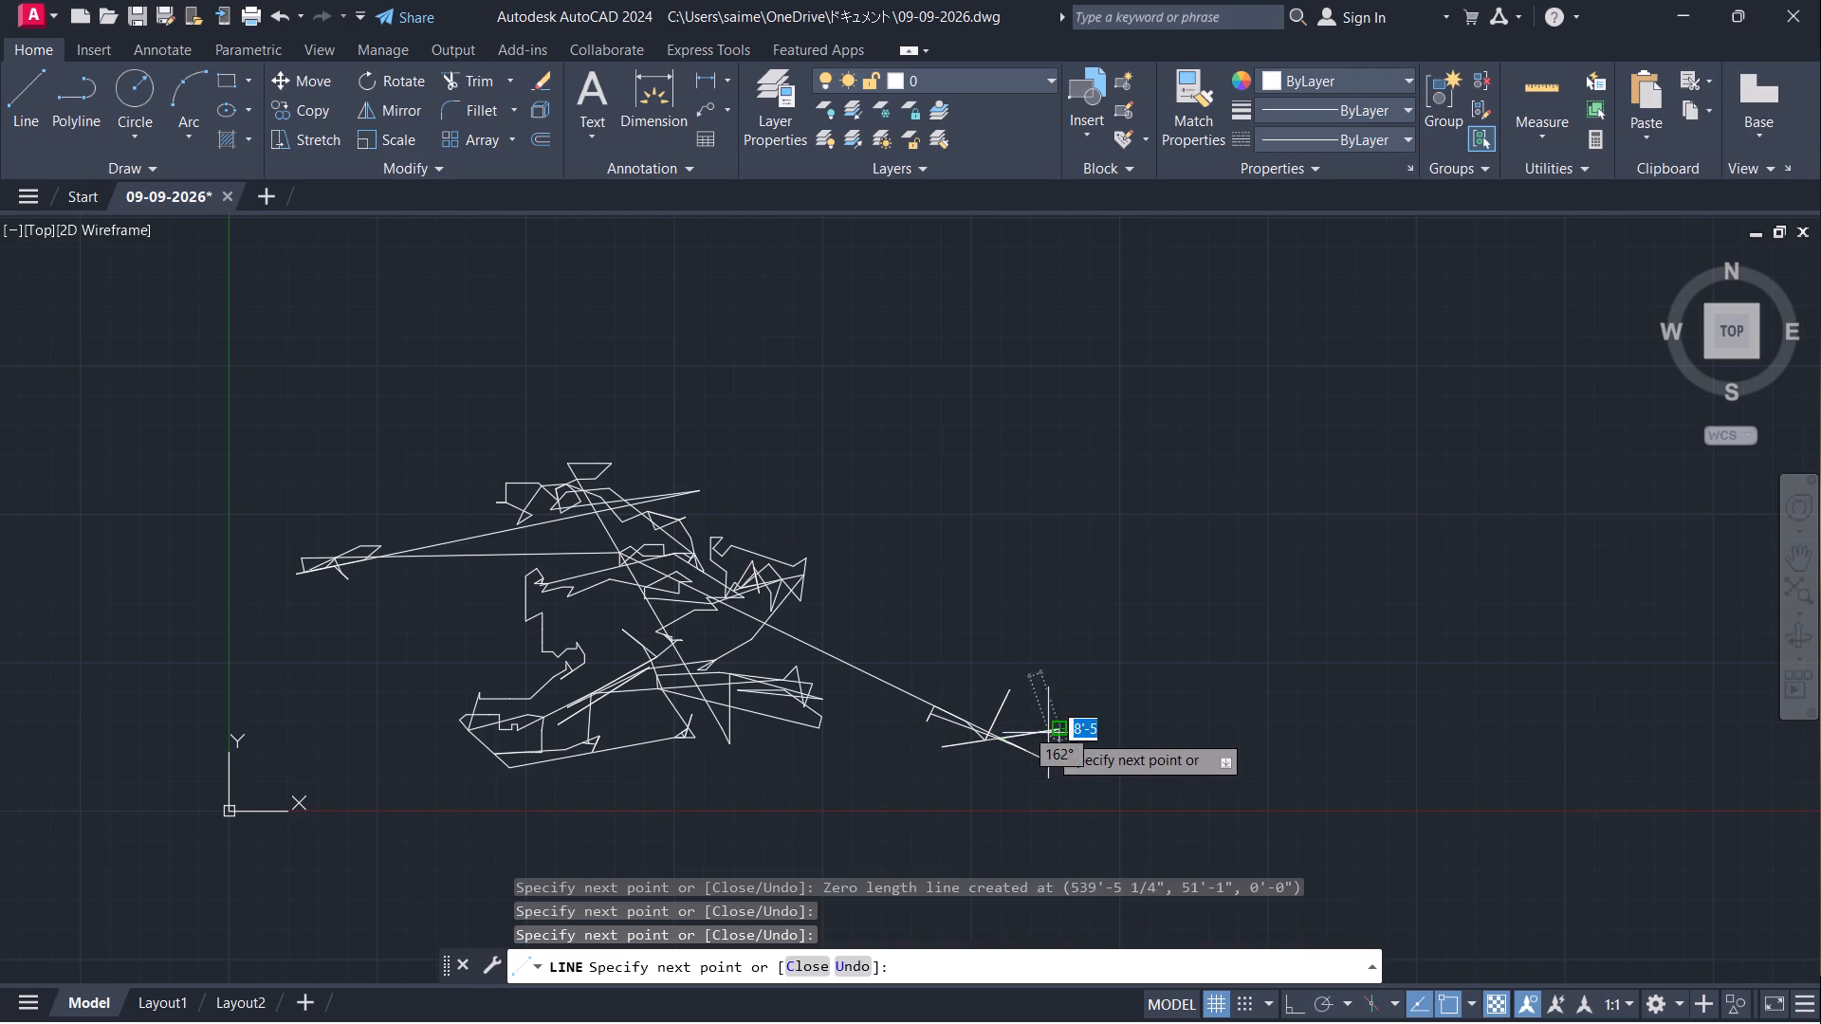
# Extend down-right from the triangle's upper corner, add a vertical drop, and draw a down-left spike returning to the drop's foot.
pyautogui.click(1088, 755)
pyautogui.click(1084, 802)
pyautogui.moveTo(1080, 759); pyautogui.dragTo(1068, 769)
pyautogui.click(1027, 814)
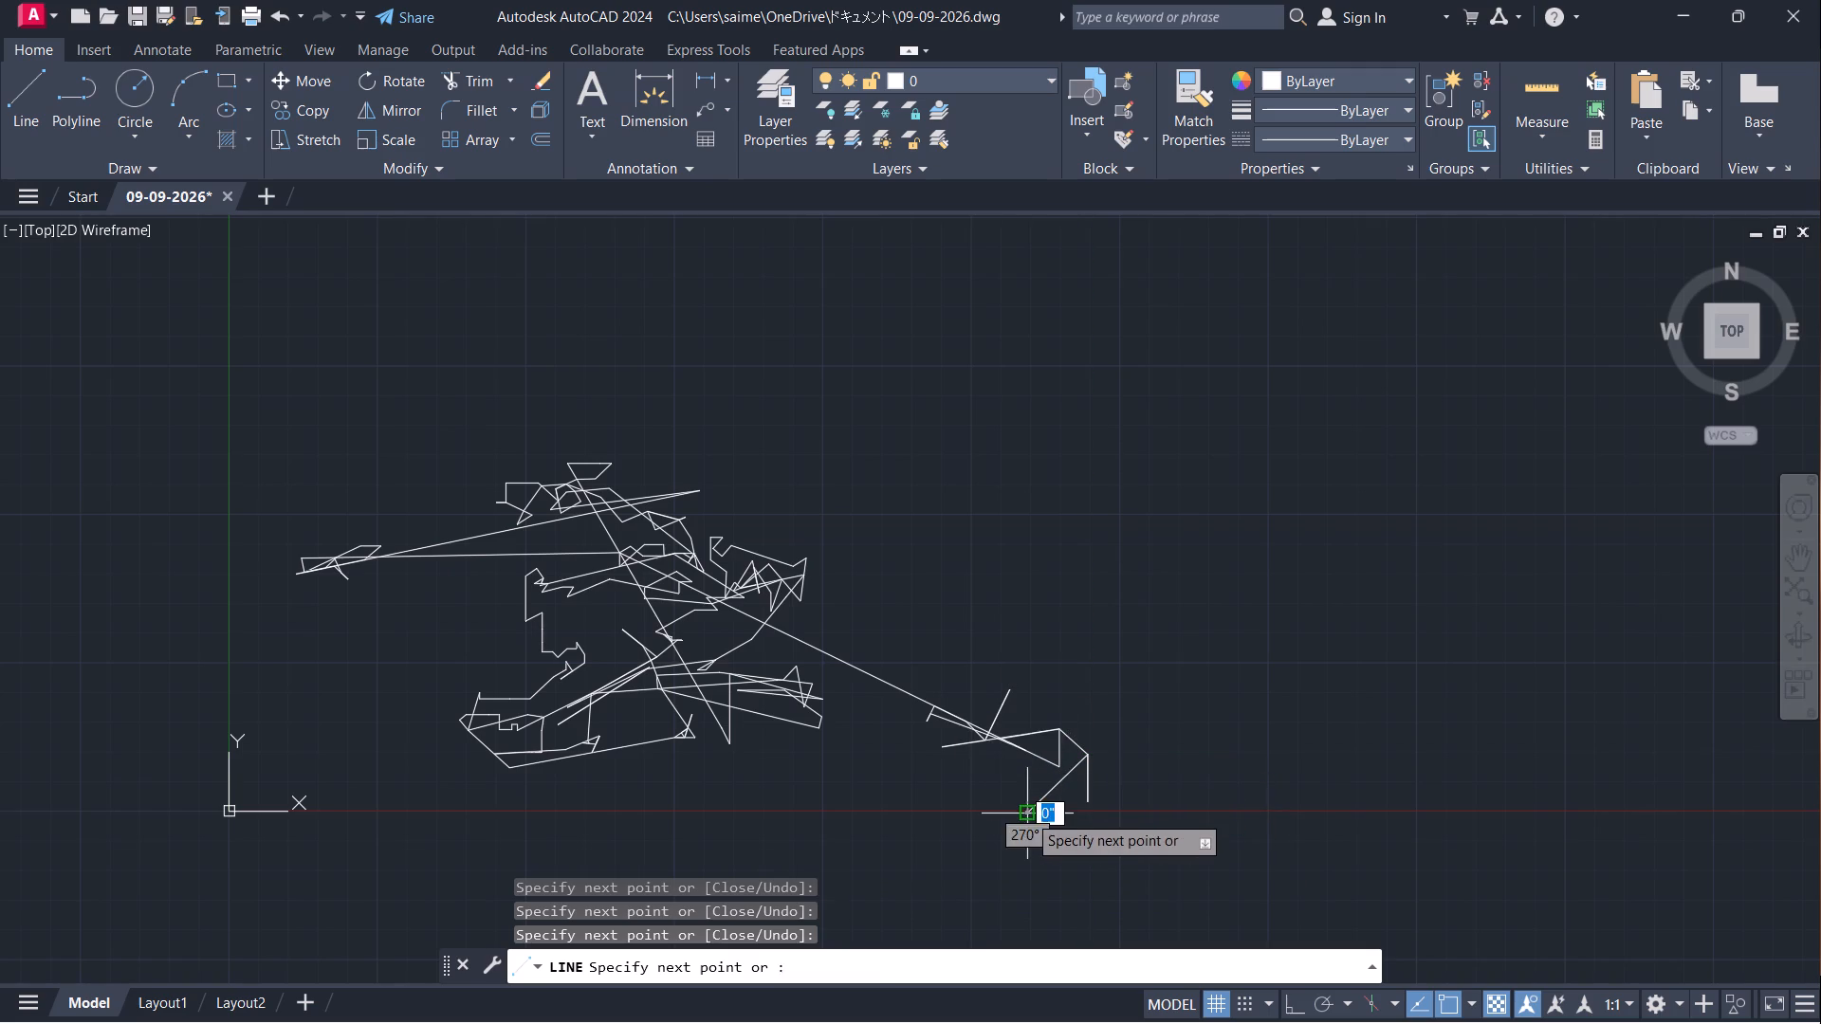
pyautogui.click(1019, 833)
pyautogui.click(1085, 794)
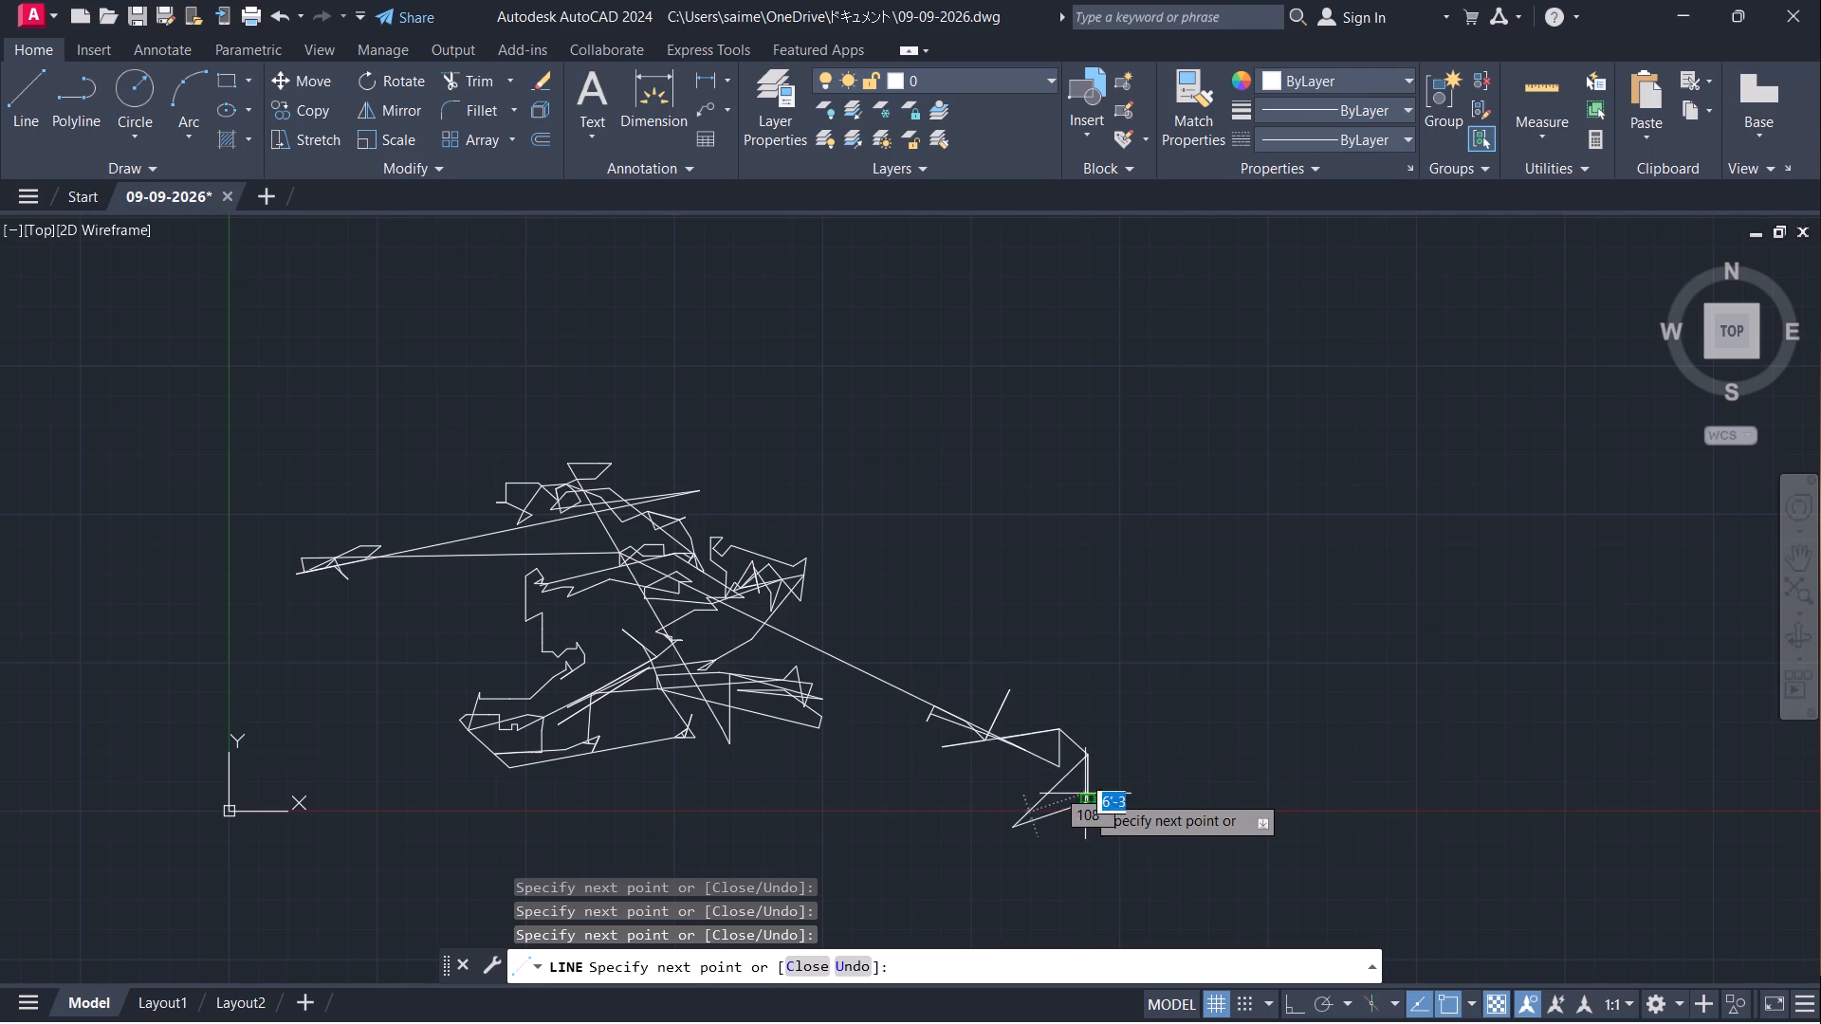
# Continue right from the drop's foot with a rise, a short flat top, a vertical drop of about 25'-3", and a short leftward base.
pyautogui.click(1119, 776)
pyautogui.click(1150, 786)
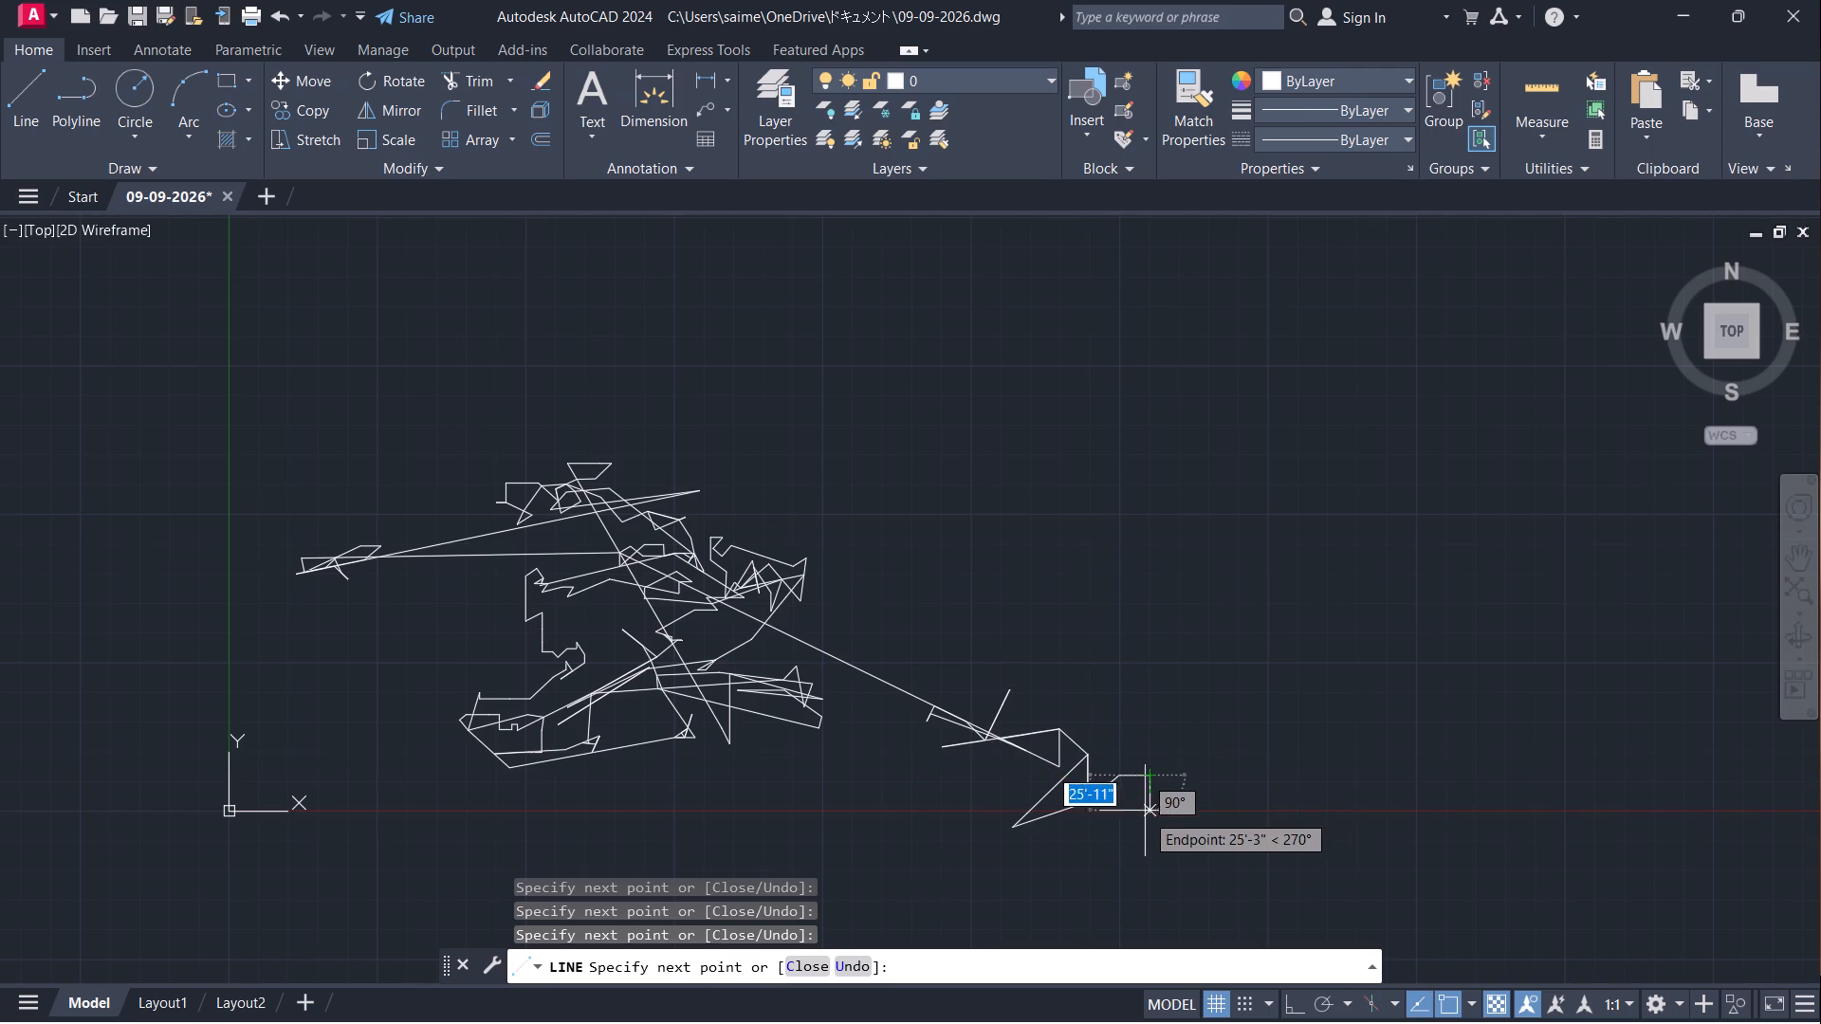
pyautogui.click(1145, 814)
pyautogui.click(1124, 814)
pyautogui.click(1131, 815)
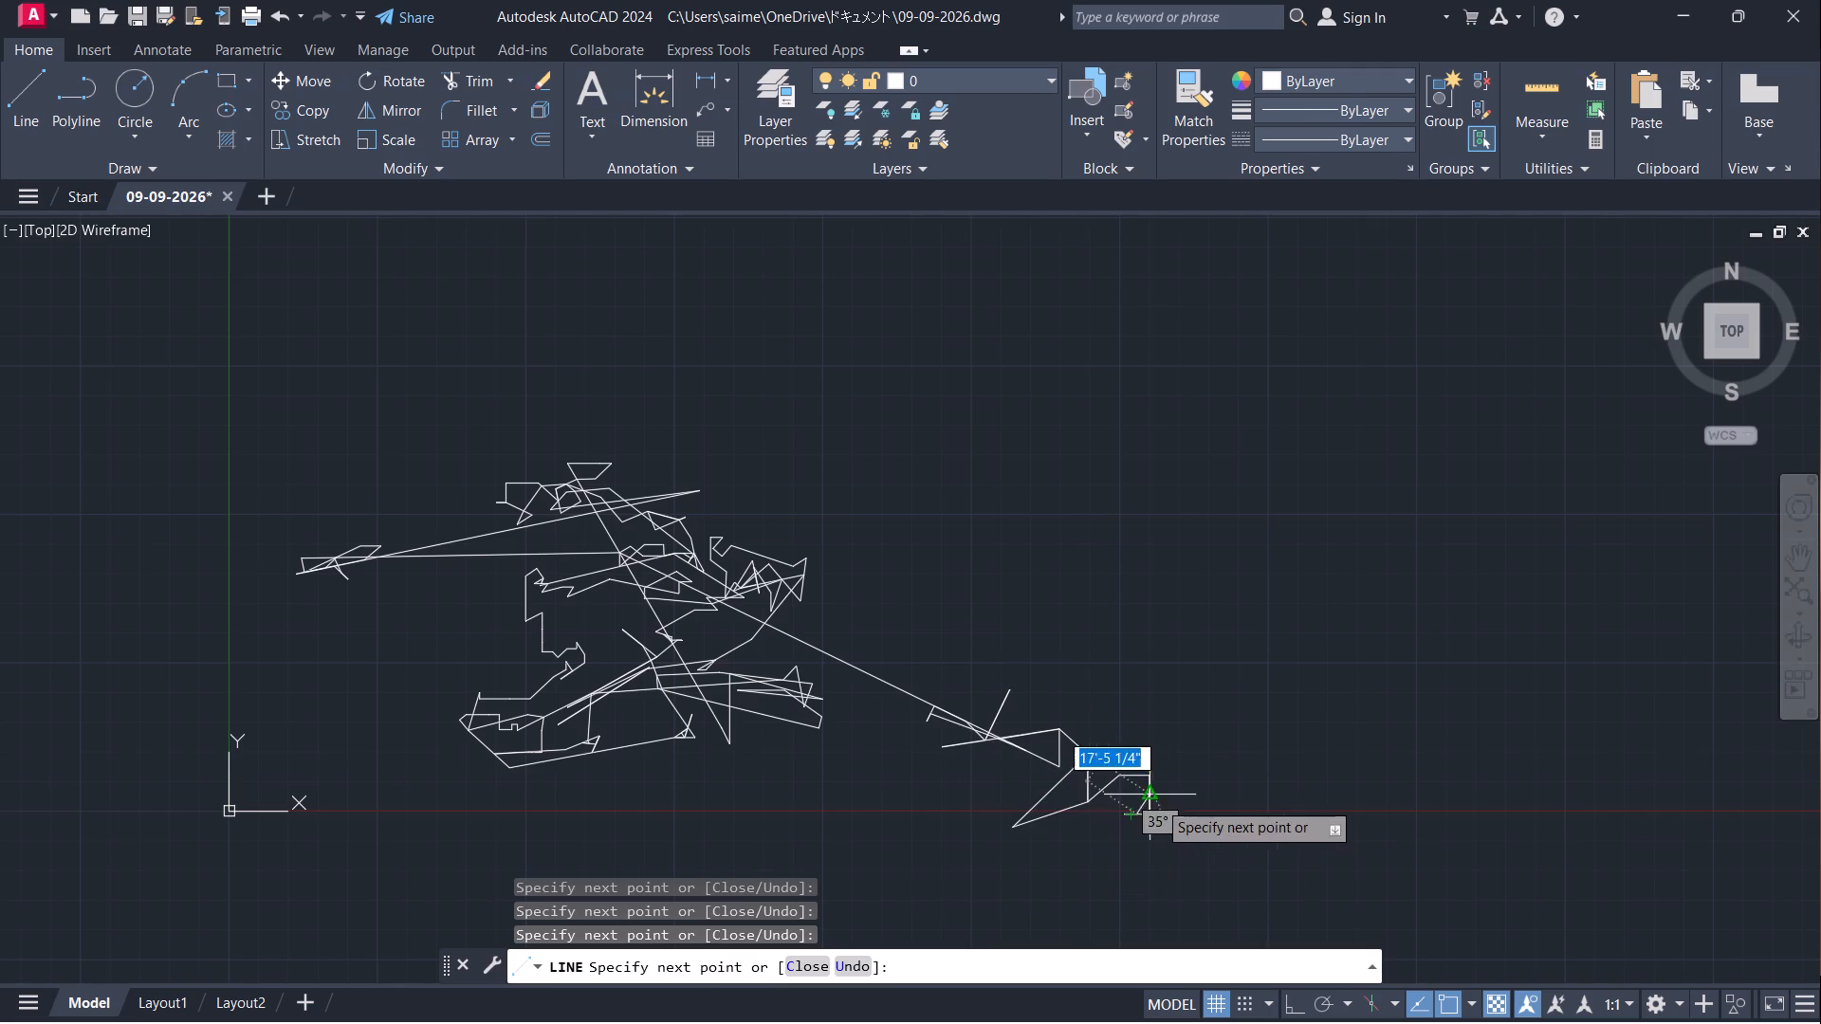
# Zigzag back across the small flat-topped outline with an up-right spur, finishing with a leftward segment about 37'-4" to the spike's edge.
pyautogui.click(1158, 800)
pyautogui.click(1125, 787)
pyautogui.click(1163, 780)
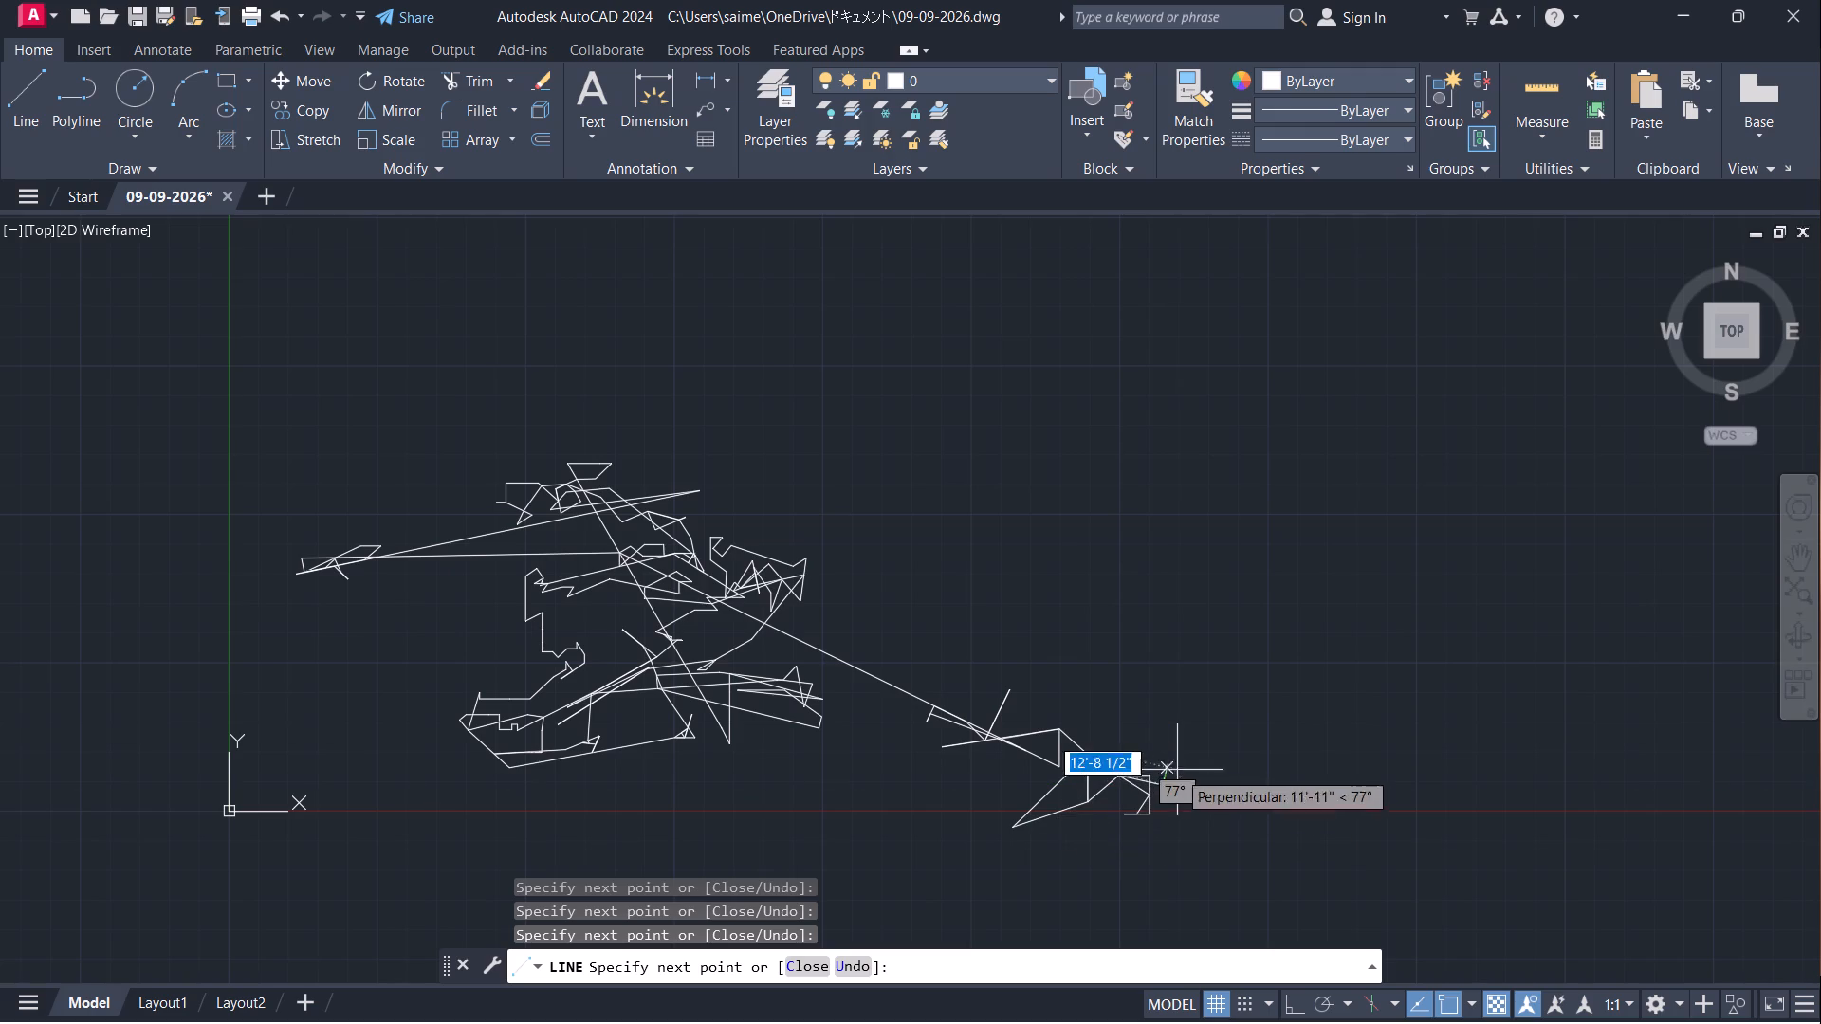
pyautogui.click(1180, 768)
pyautogui.click(1151, 792)
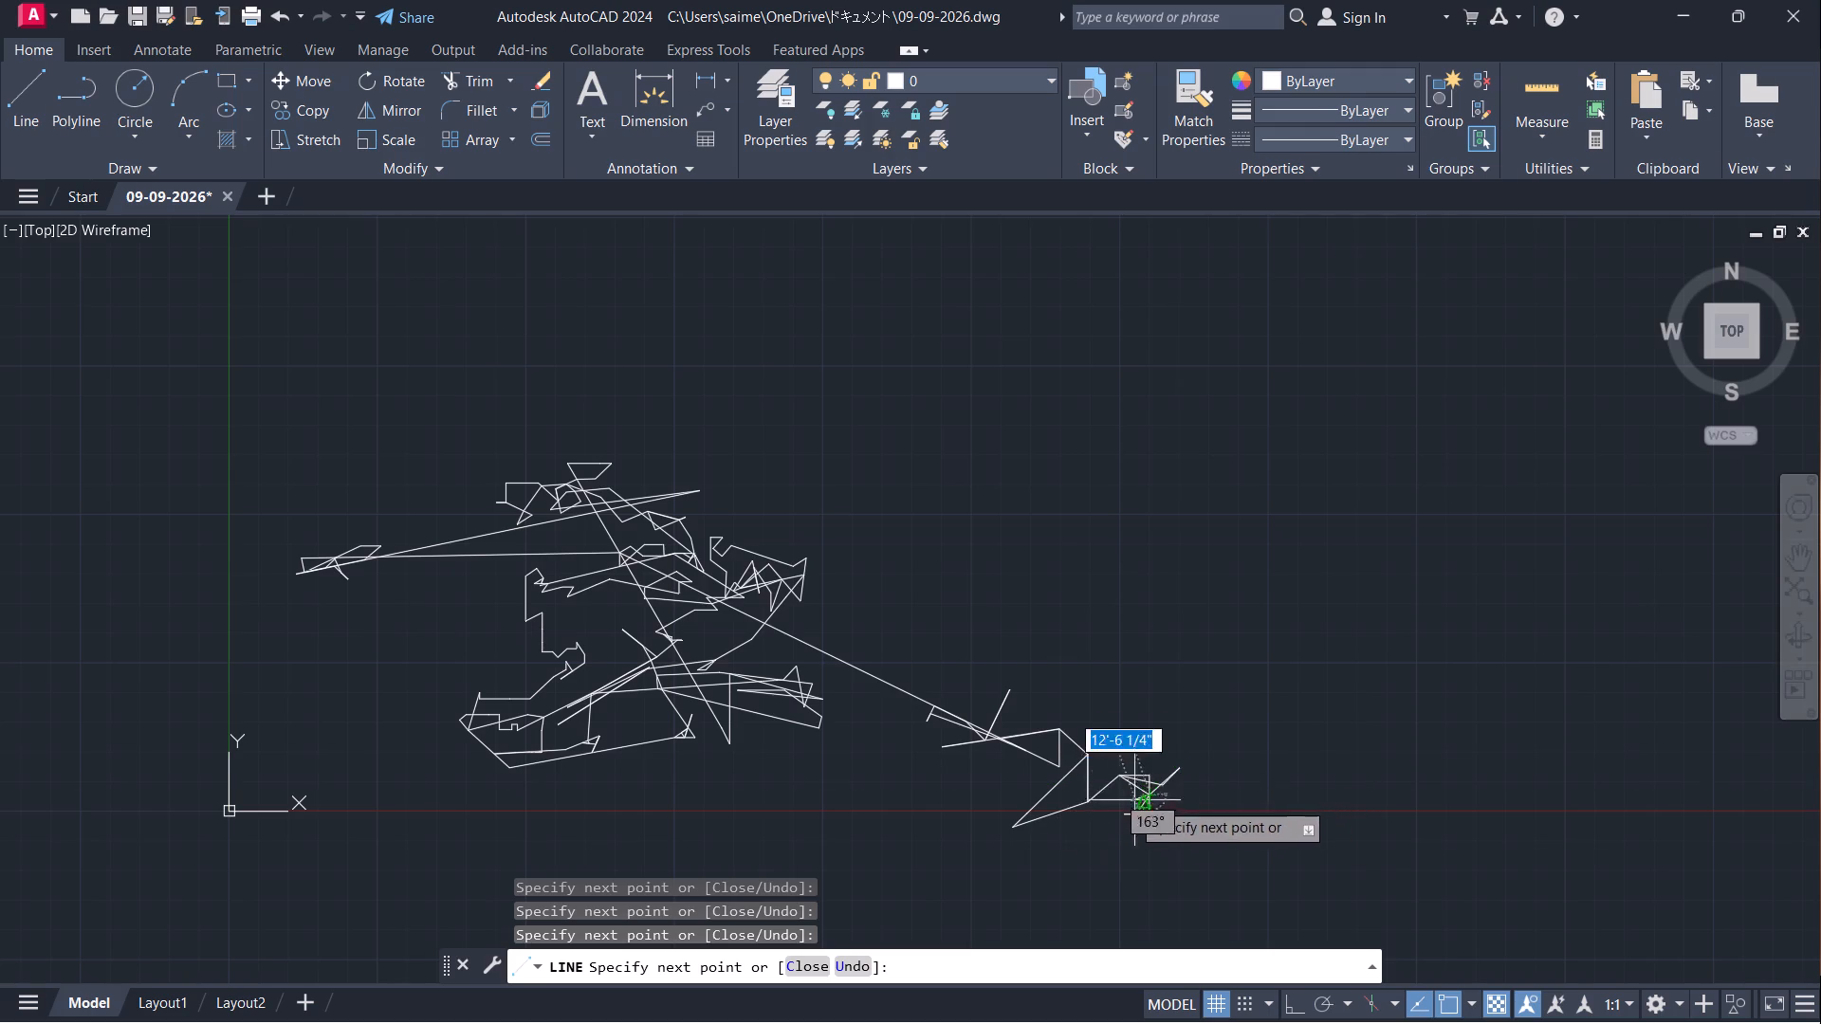
pyautogui.click(1110, 806)
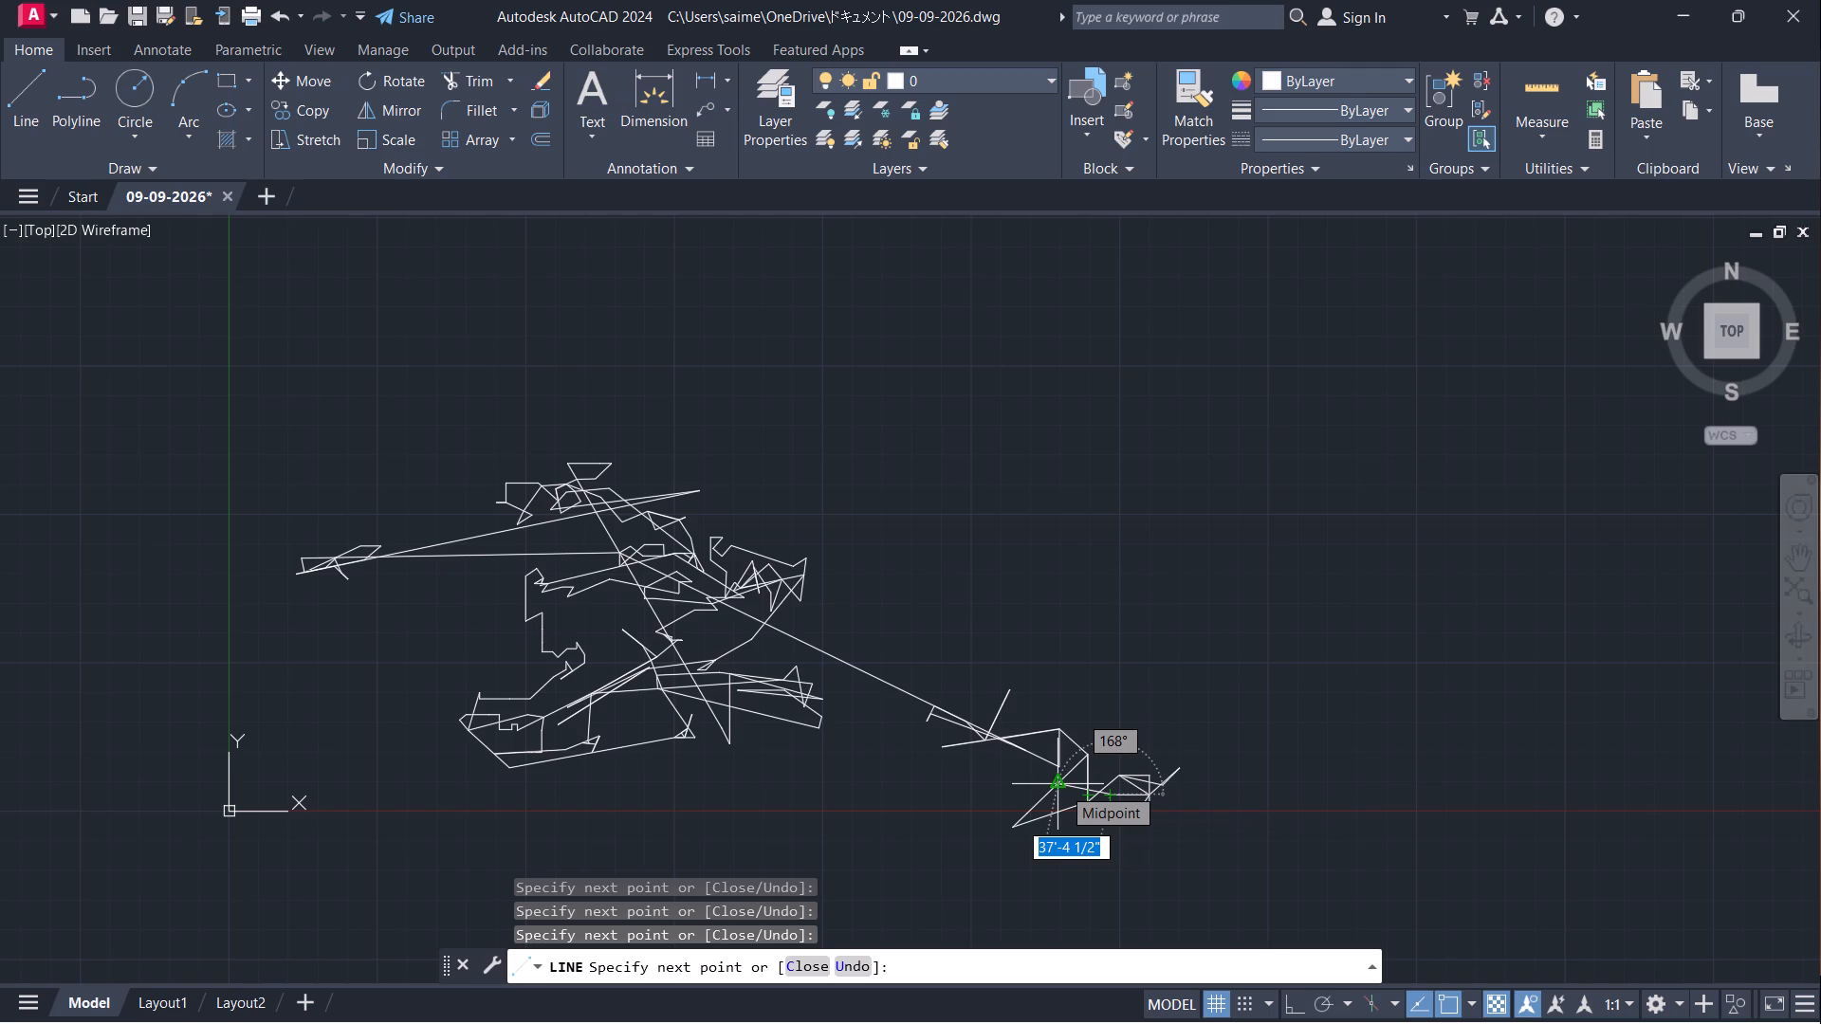
pyautogui.click(1061, 786)
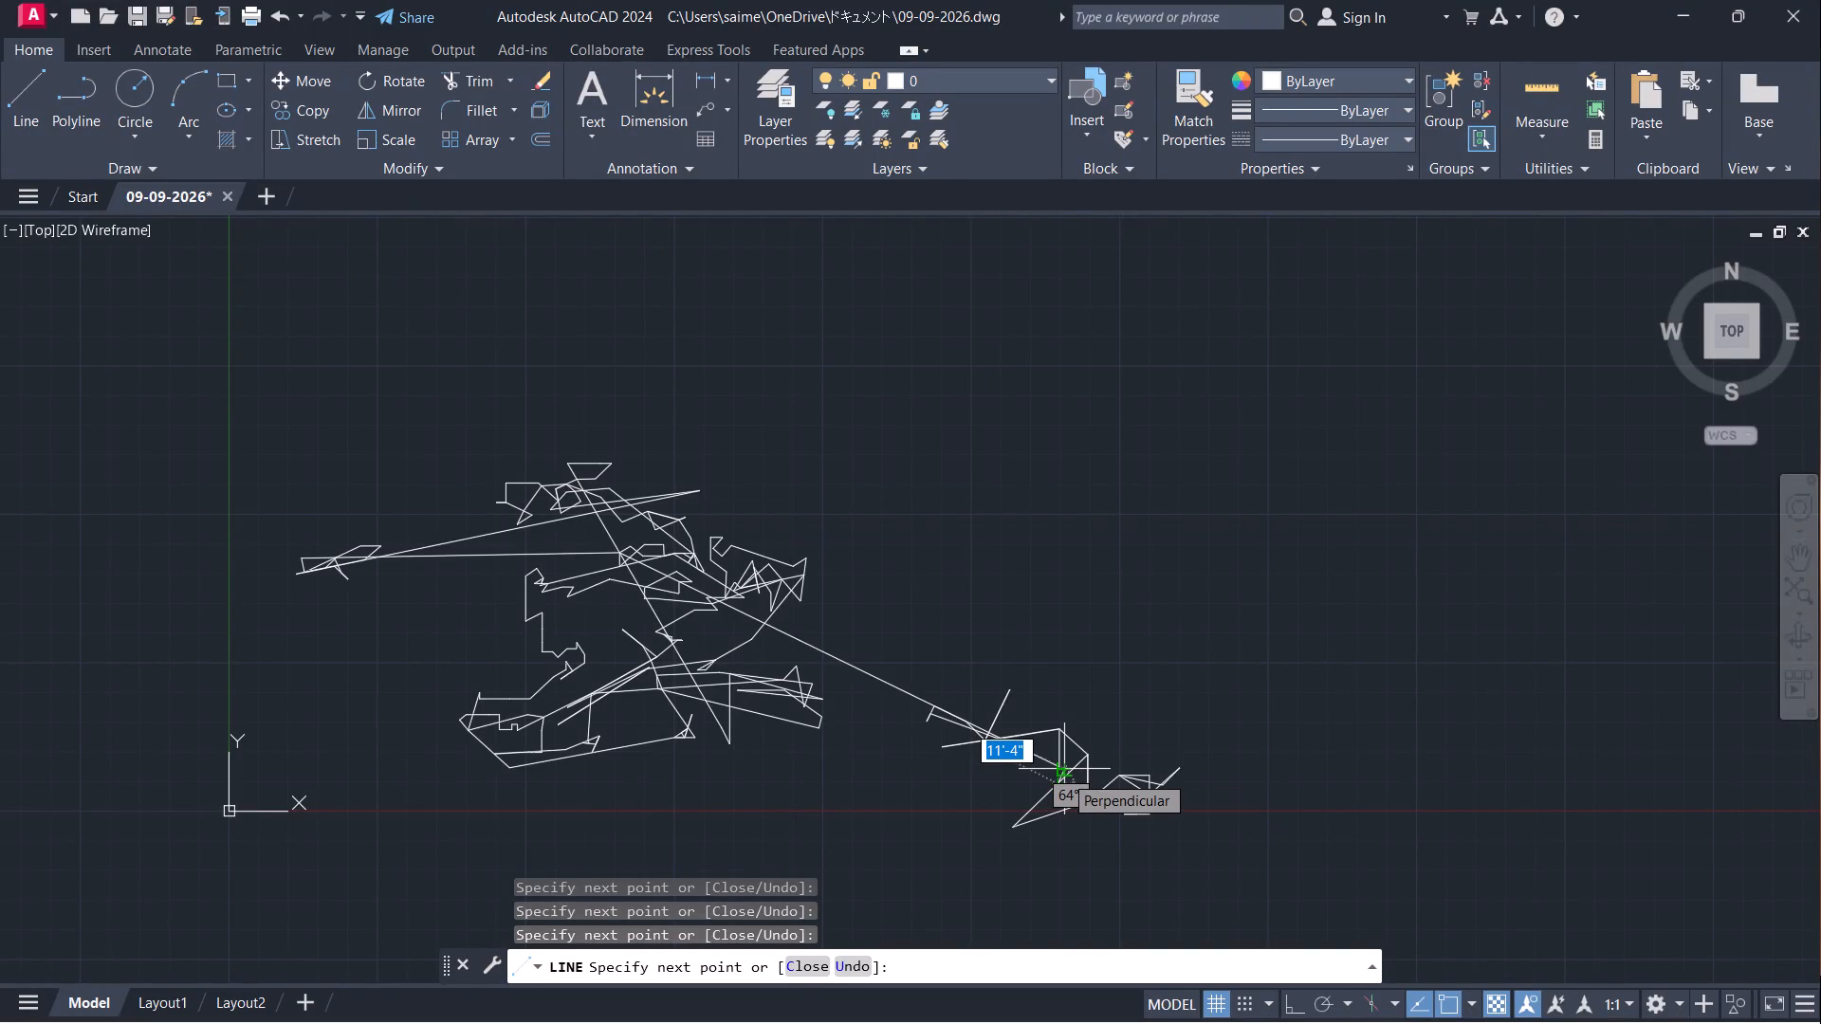
# Continue the line from the drop's foot across the small triangle and back, adding short zigzags down and up over its upper side.
pyautogui.click(1063, 774)
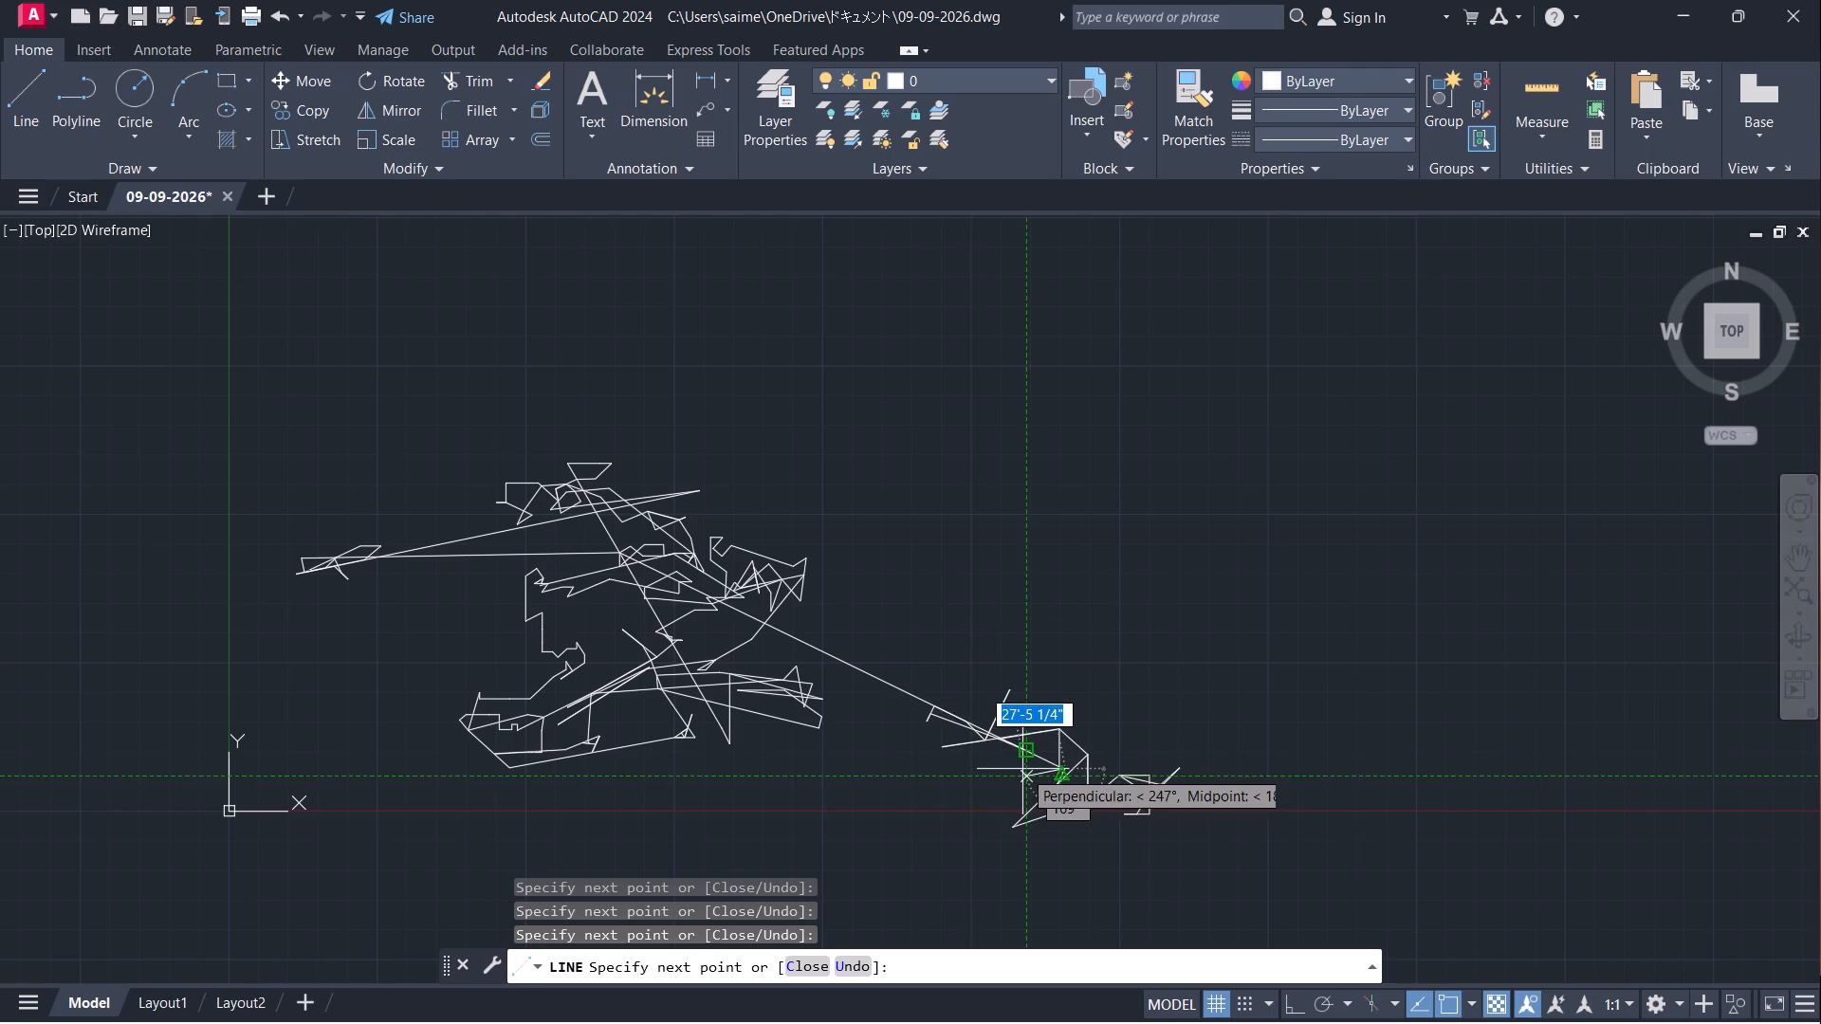
pyautogui.scroll(-2, 1023, 769)
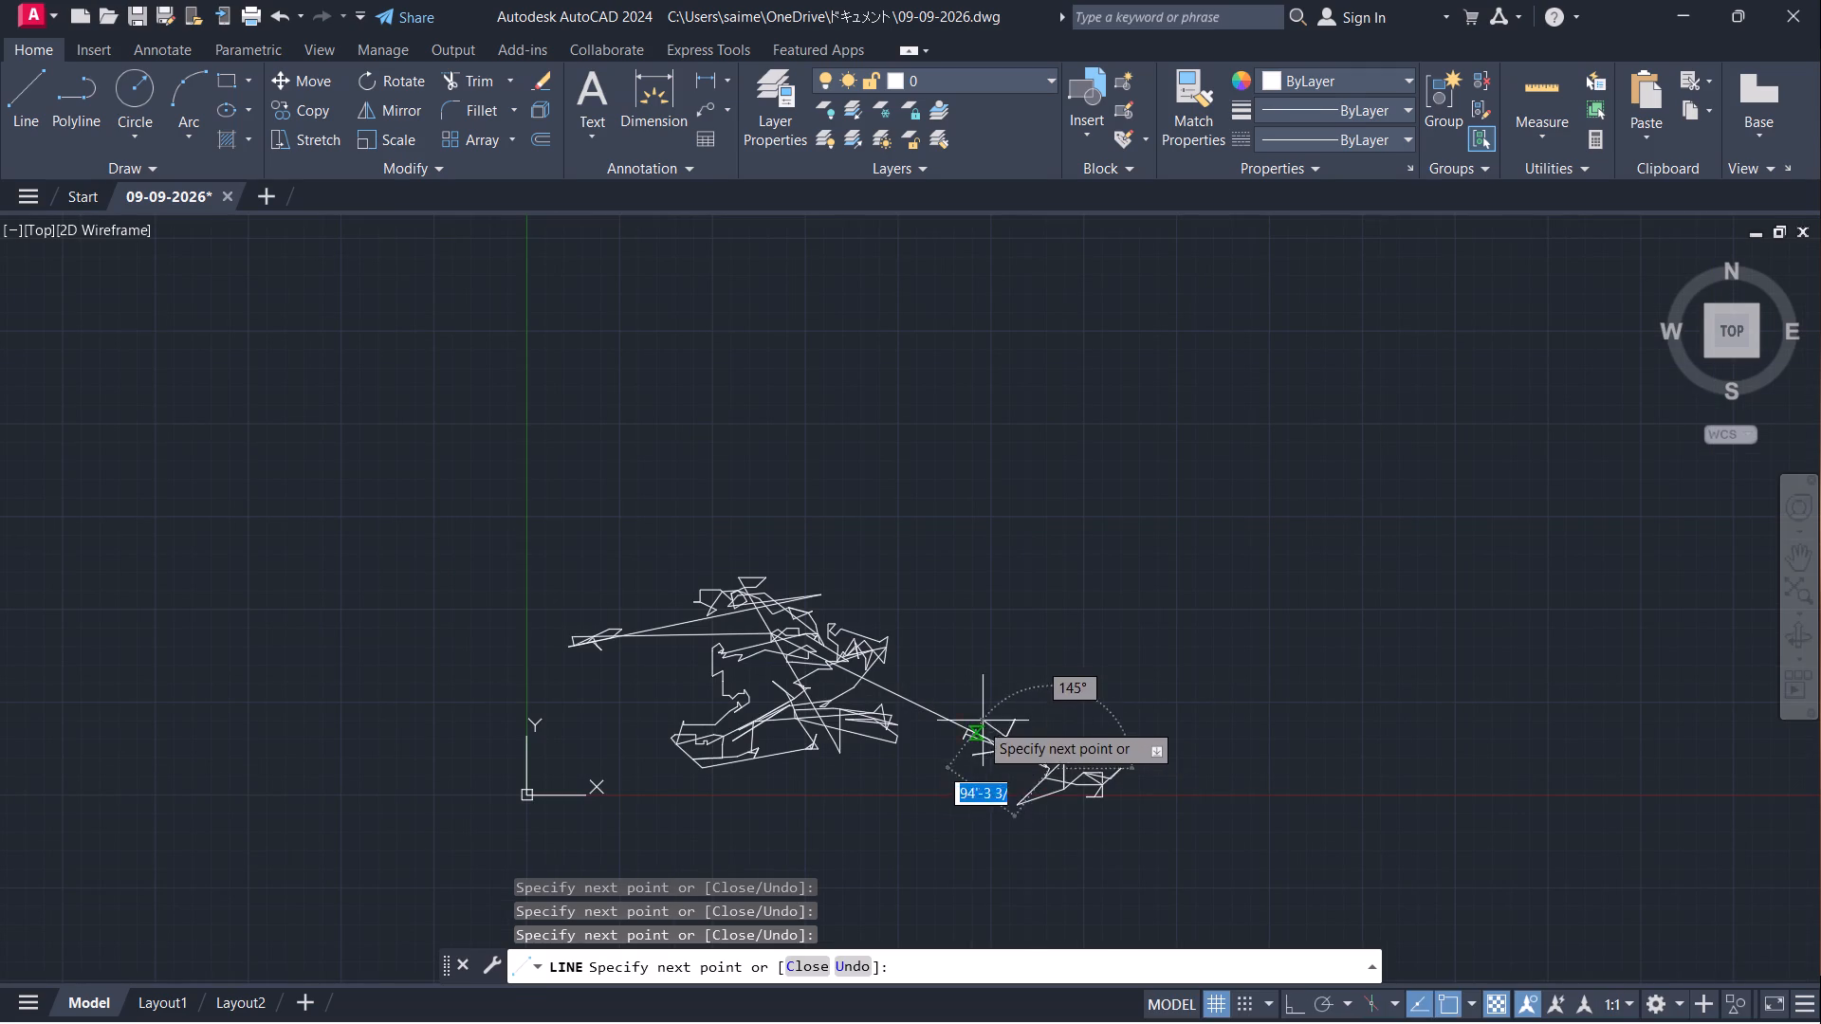
pyautogui.click(990, 761)
pyautogui.click(1033, 734)
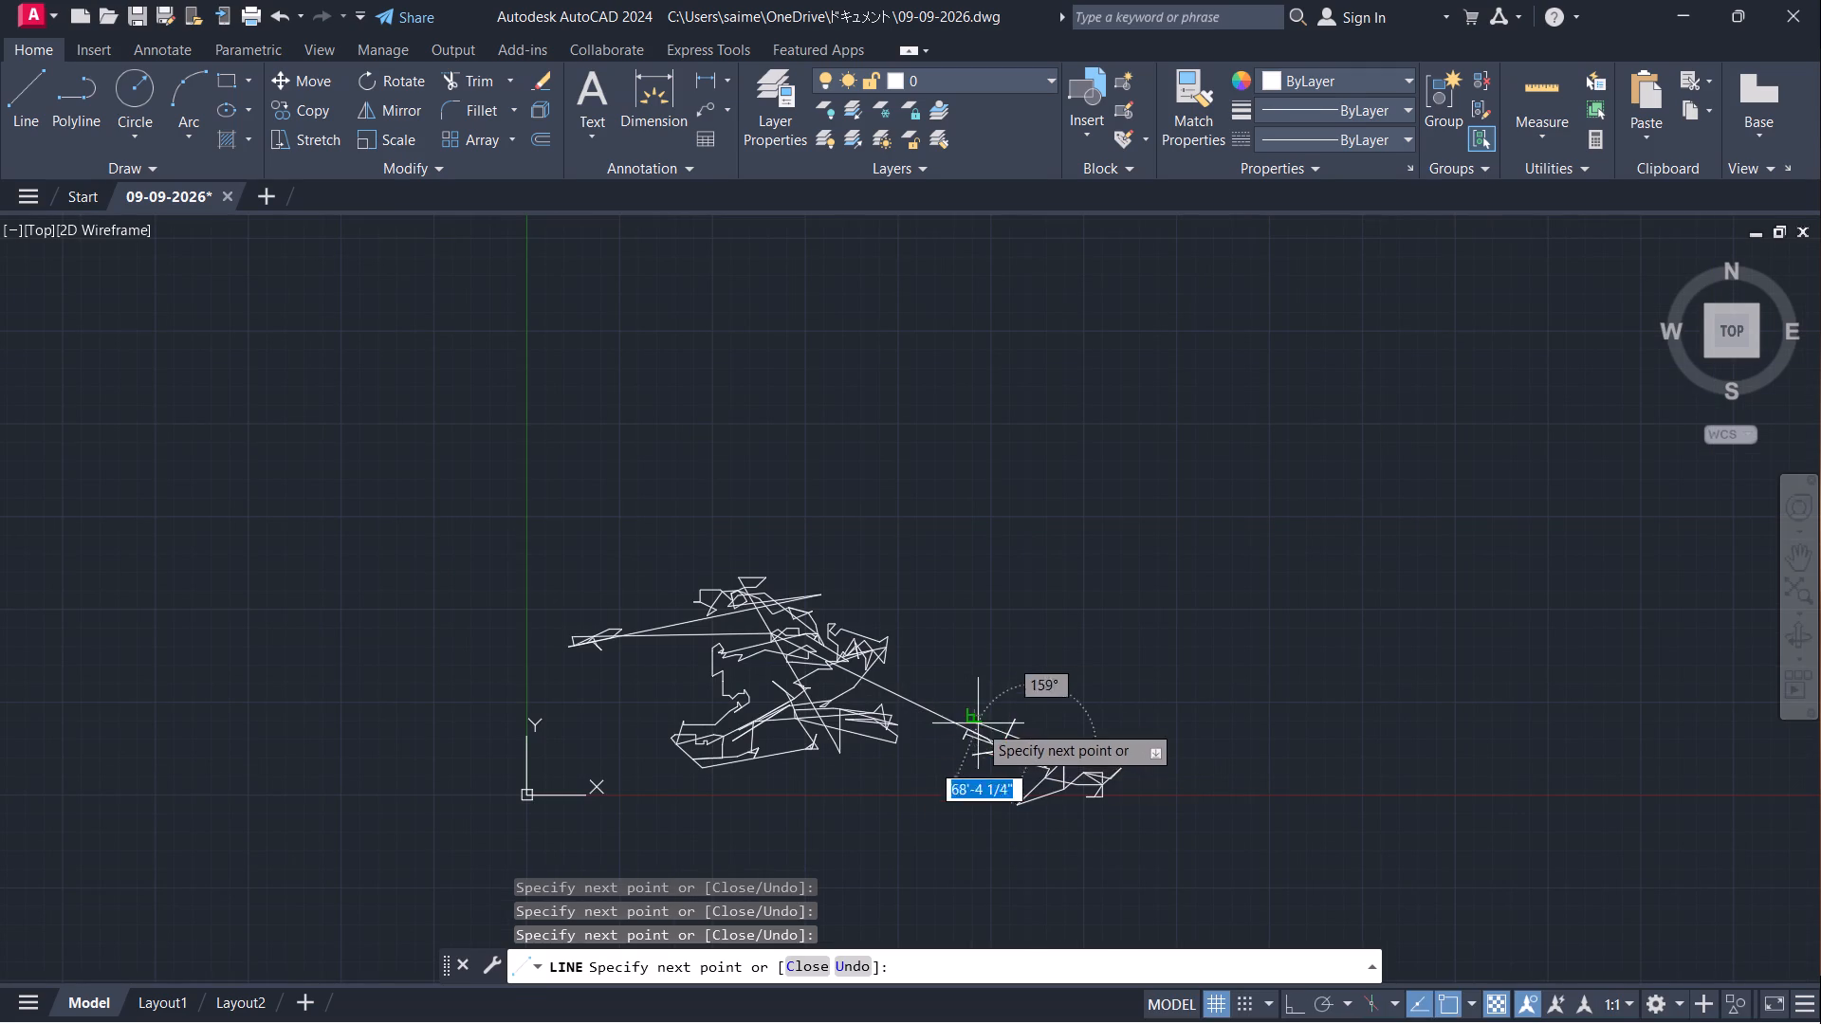
pyautogui.click(978, 723)
pyautogui.click(983, 758)
pyautogui.click(992, 741)
pyautogui.click(1002, 722)
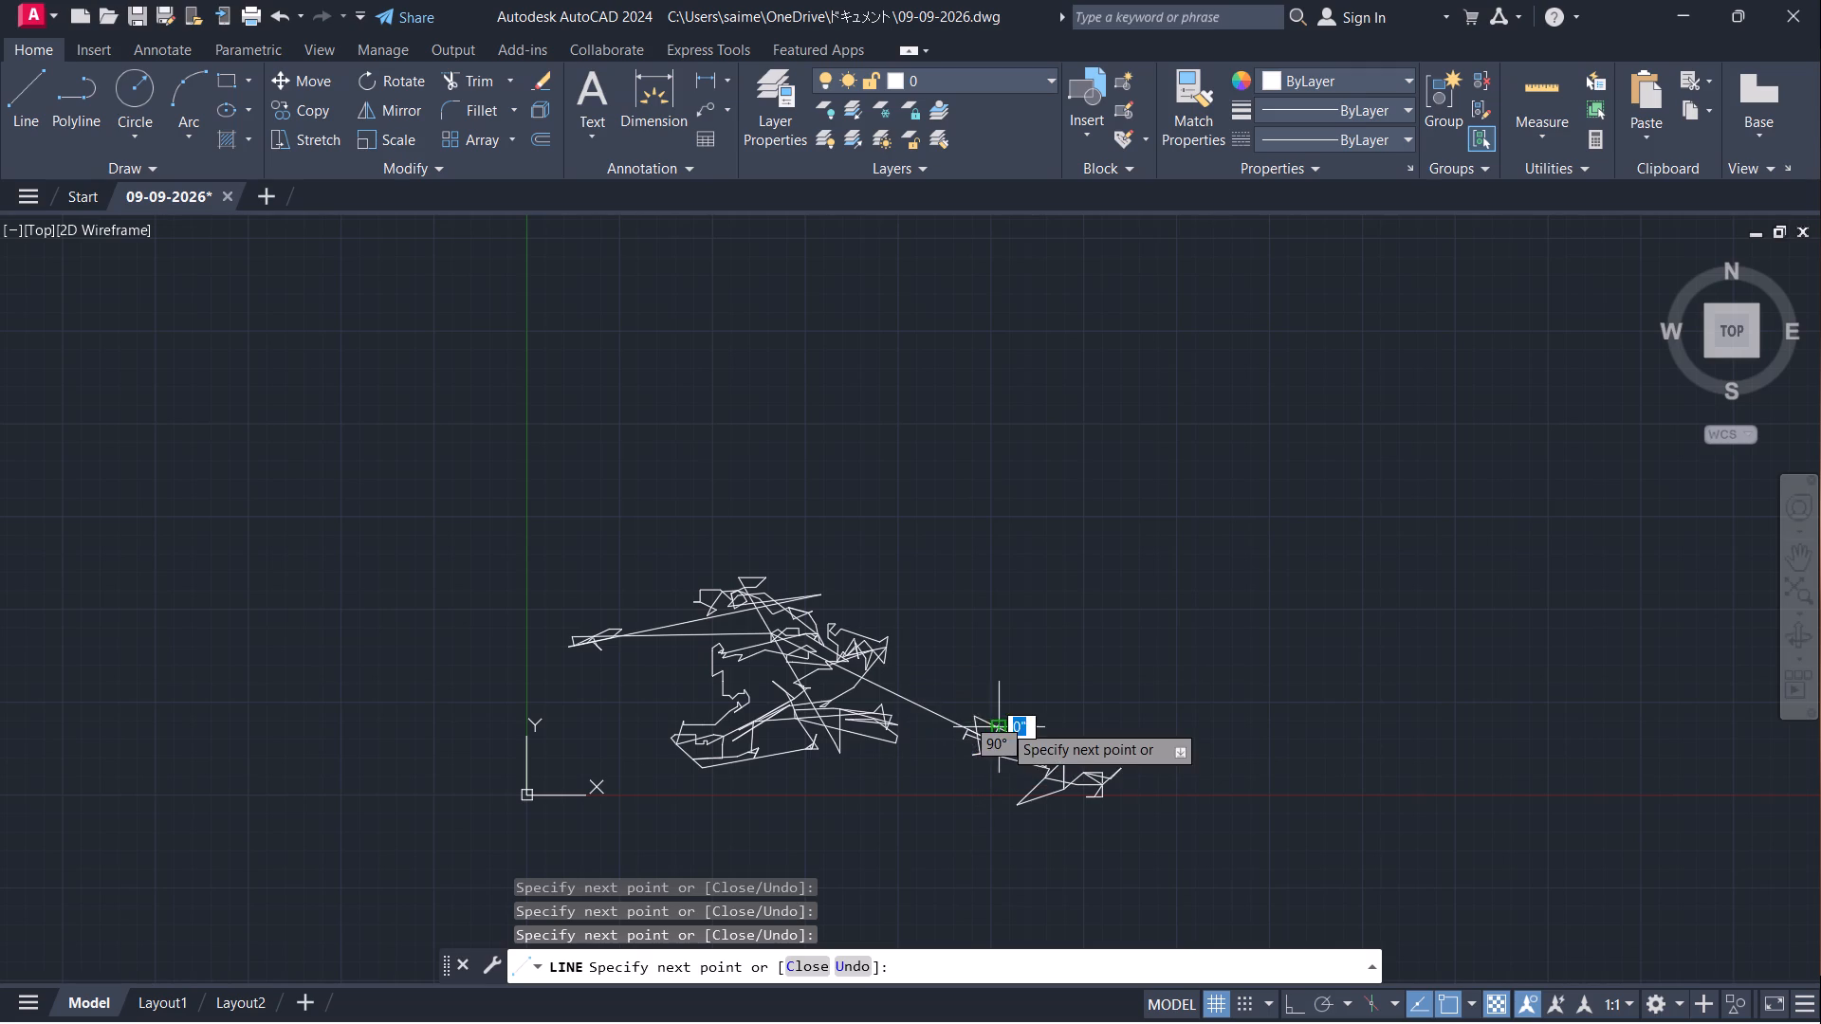
# Carry the zigzag right over the triangle, descend to the diagonal's lower part, and add short segments toward the drop's foot.
pyautogui.click(1017, 718)
pyautogui.click(1023, 742)
pyautogui.click(1023, 757)
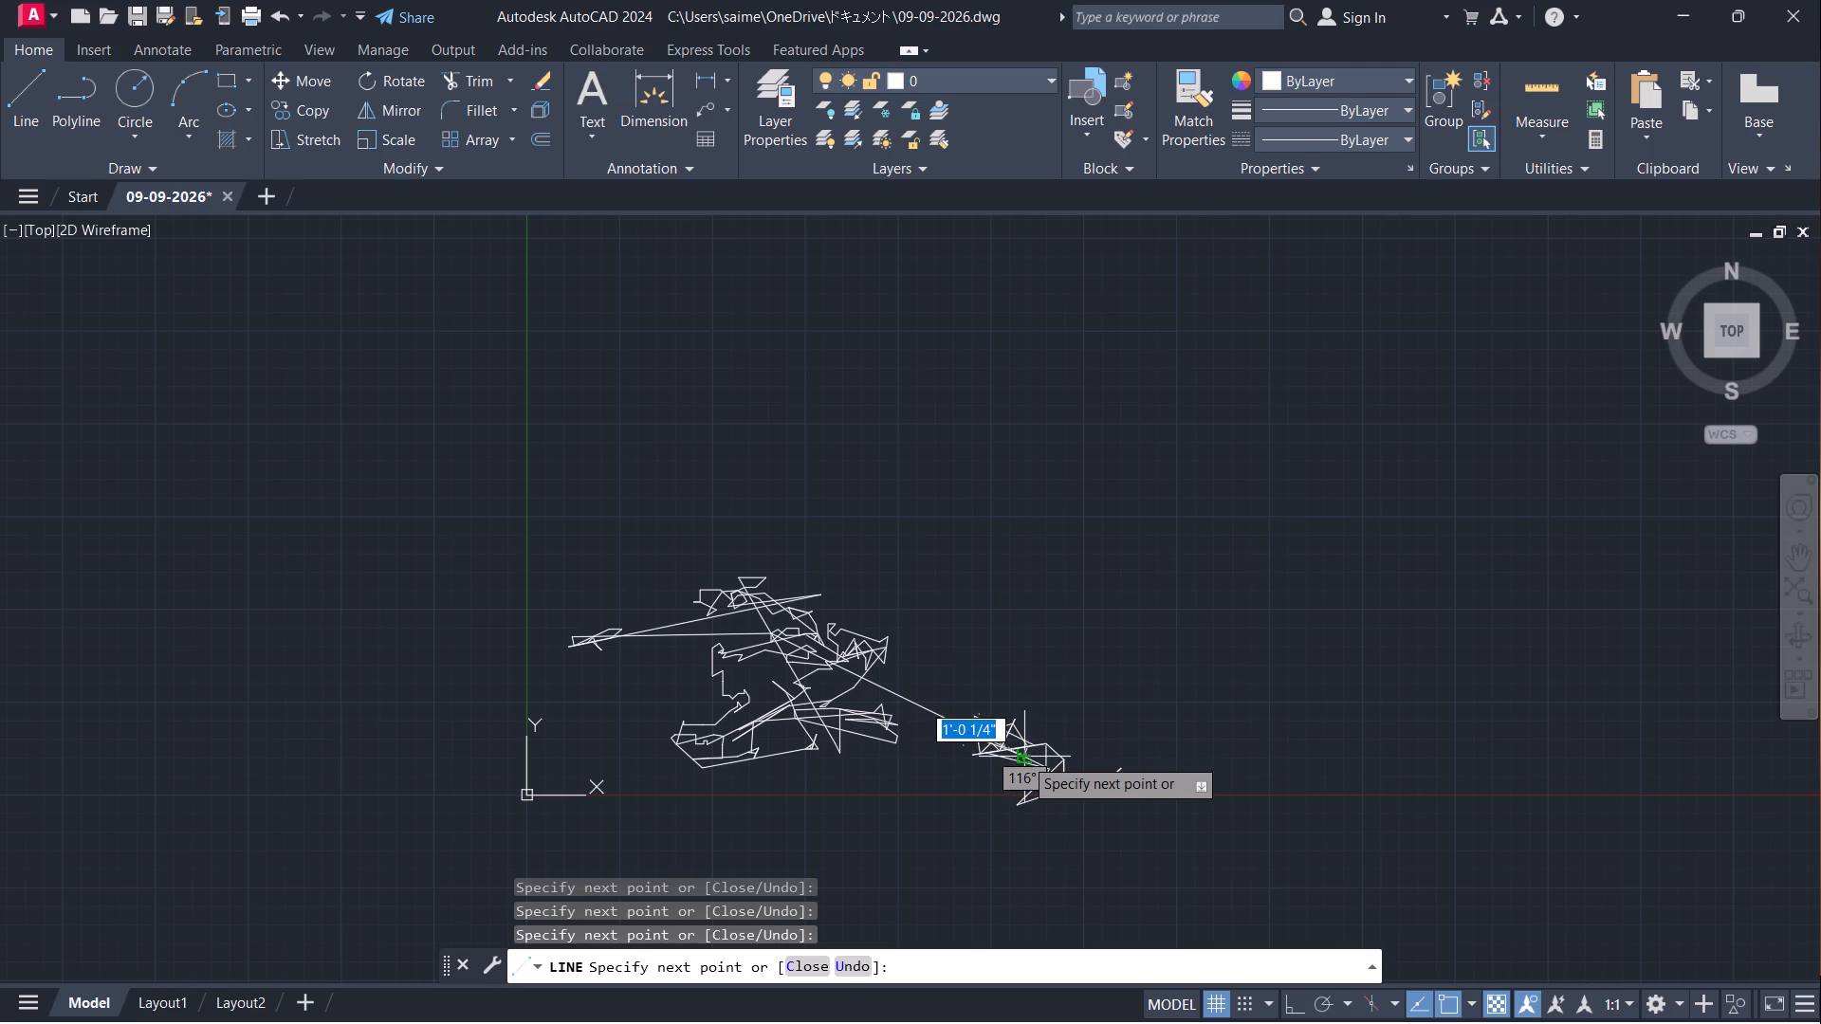
pyautogui.click(1031, 761)
pyautogui.click(1030, 765)
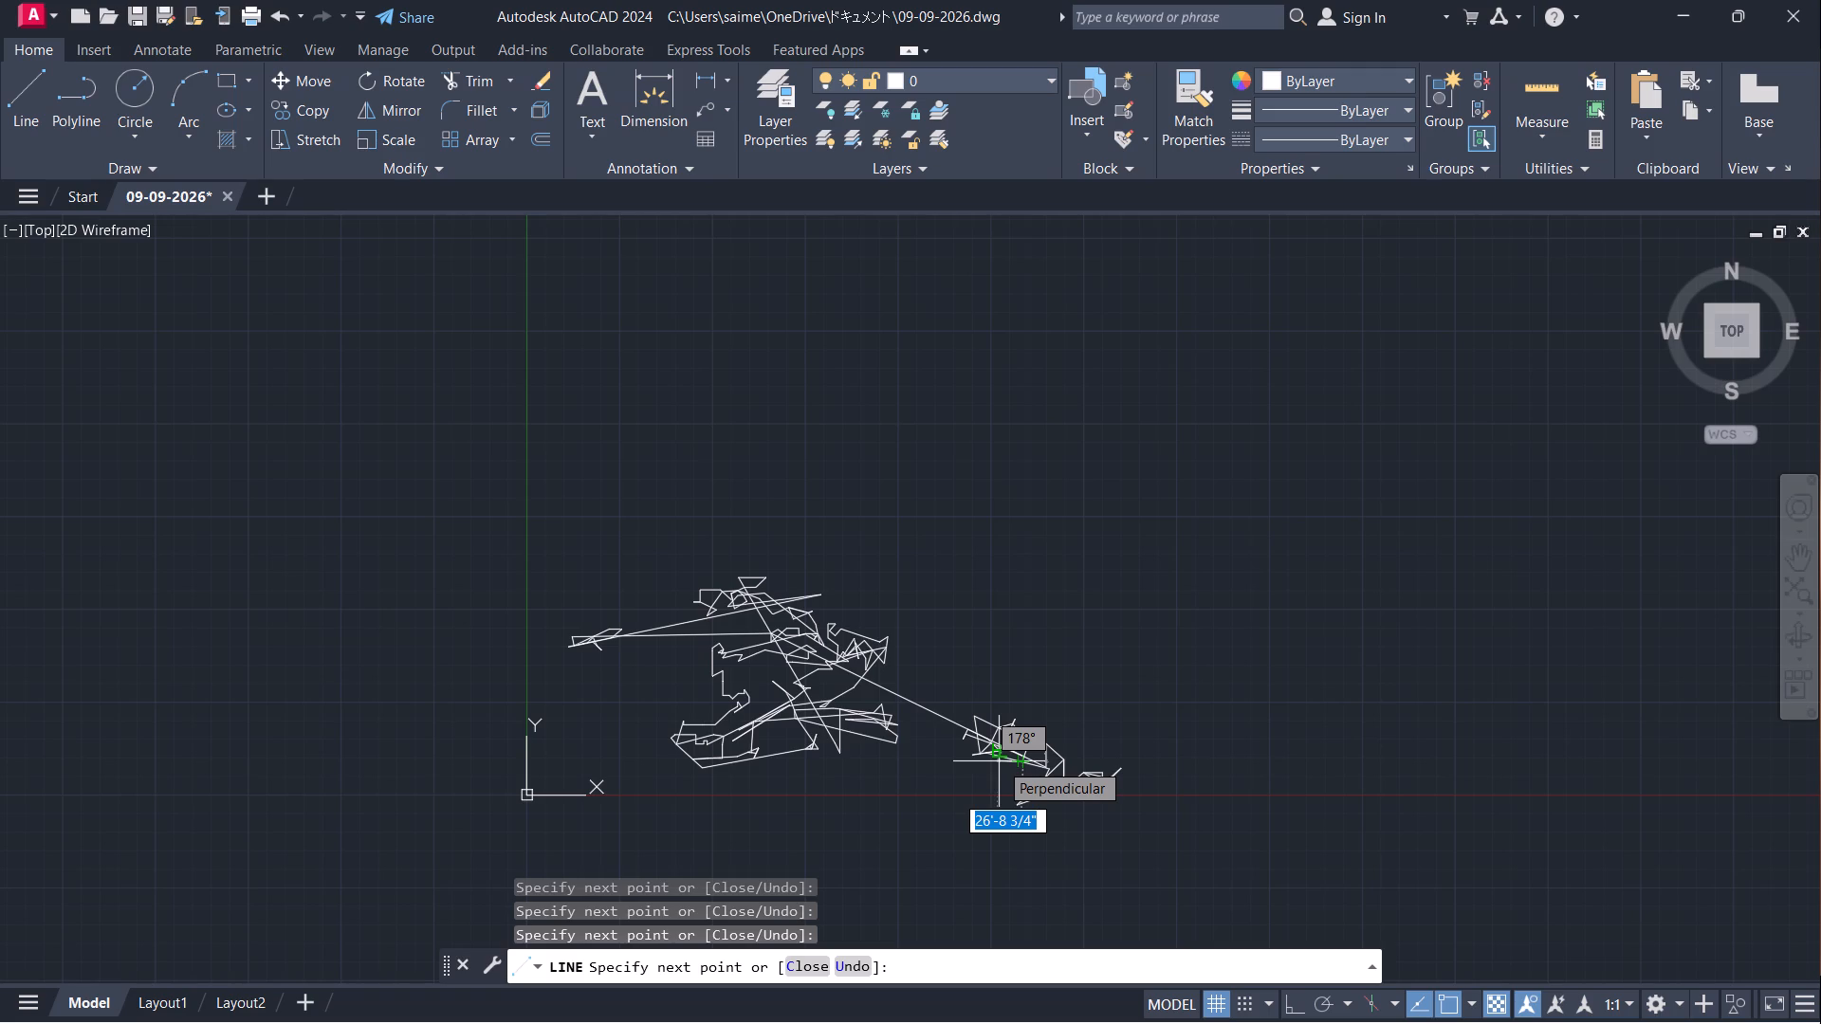
# Run the line left into the gap and on to the large figure's lower-right tip, returning toward the gap's middle.
pyautogui.click(931, 757)
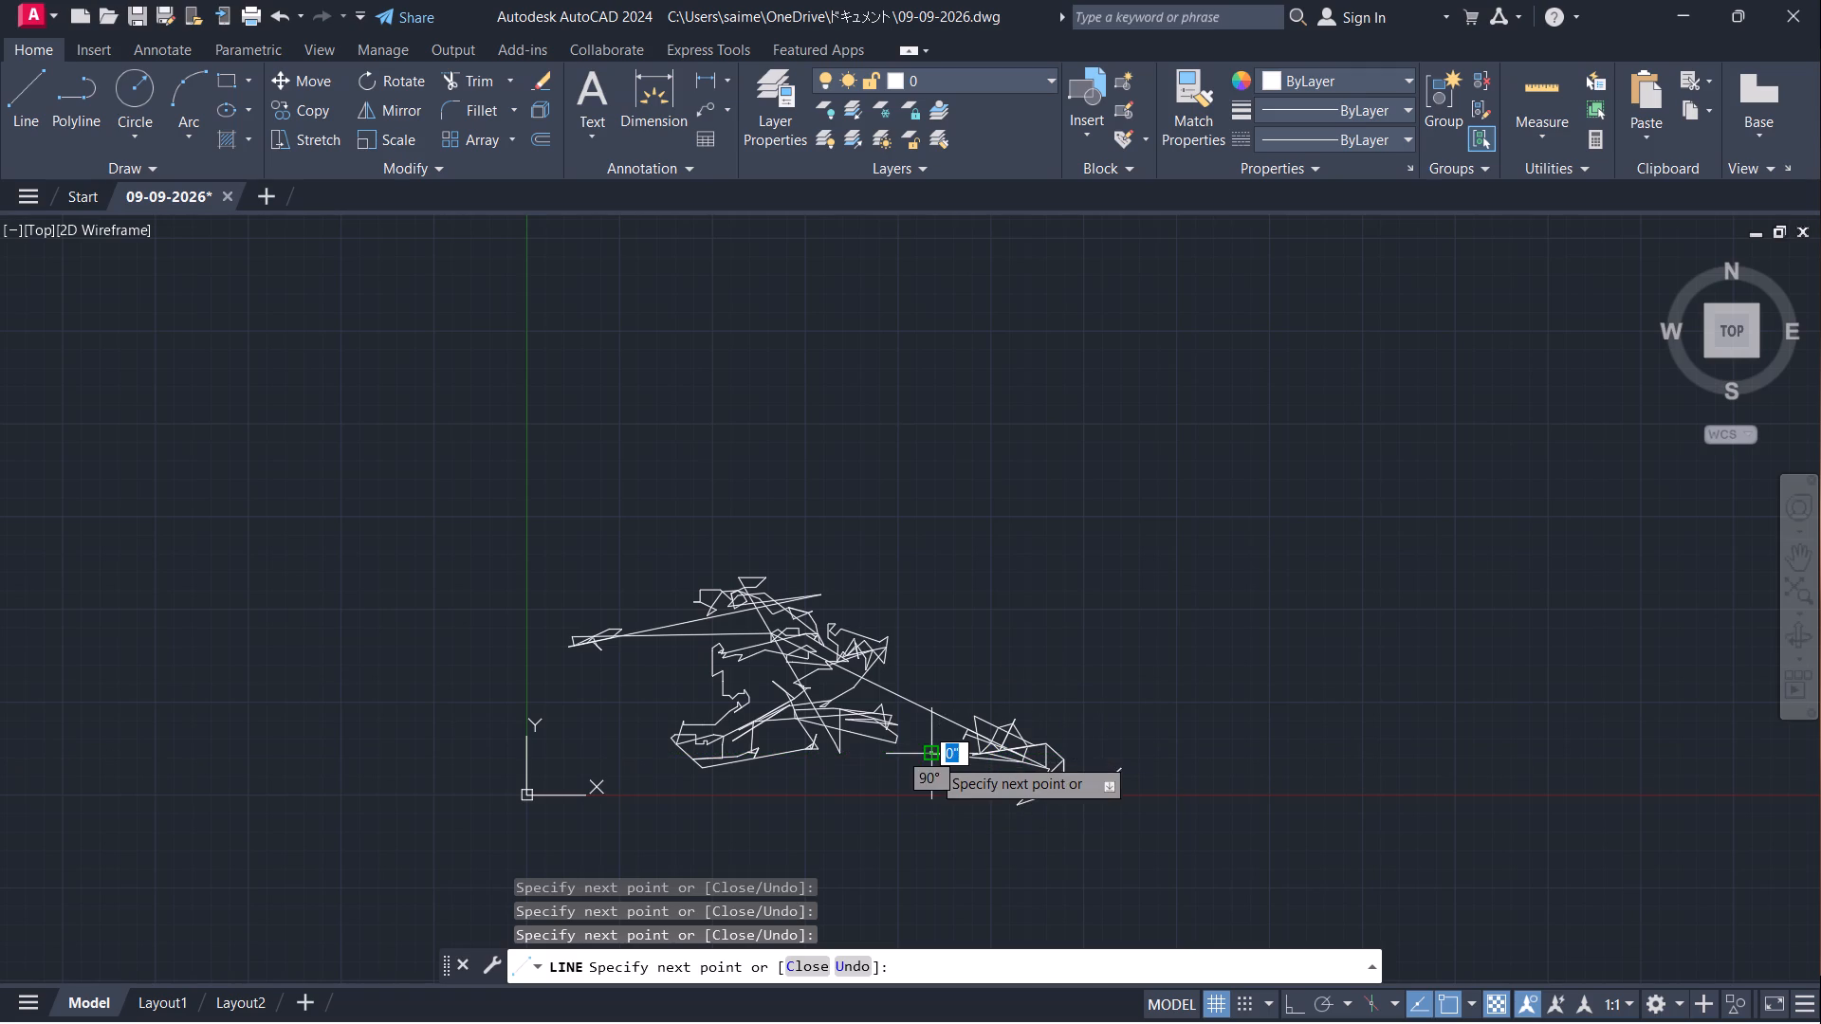
pyautogui.click(885, 756)
pyautogui.moveTo(885, 737); pyautogui.dragTo(893, 740)
pyautogui.click(924, 751)
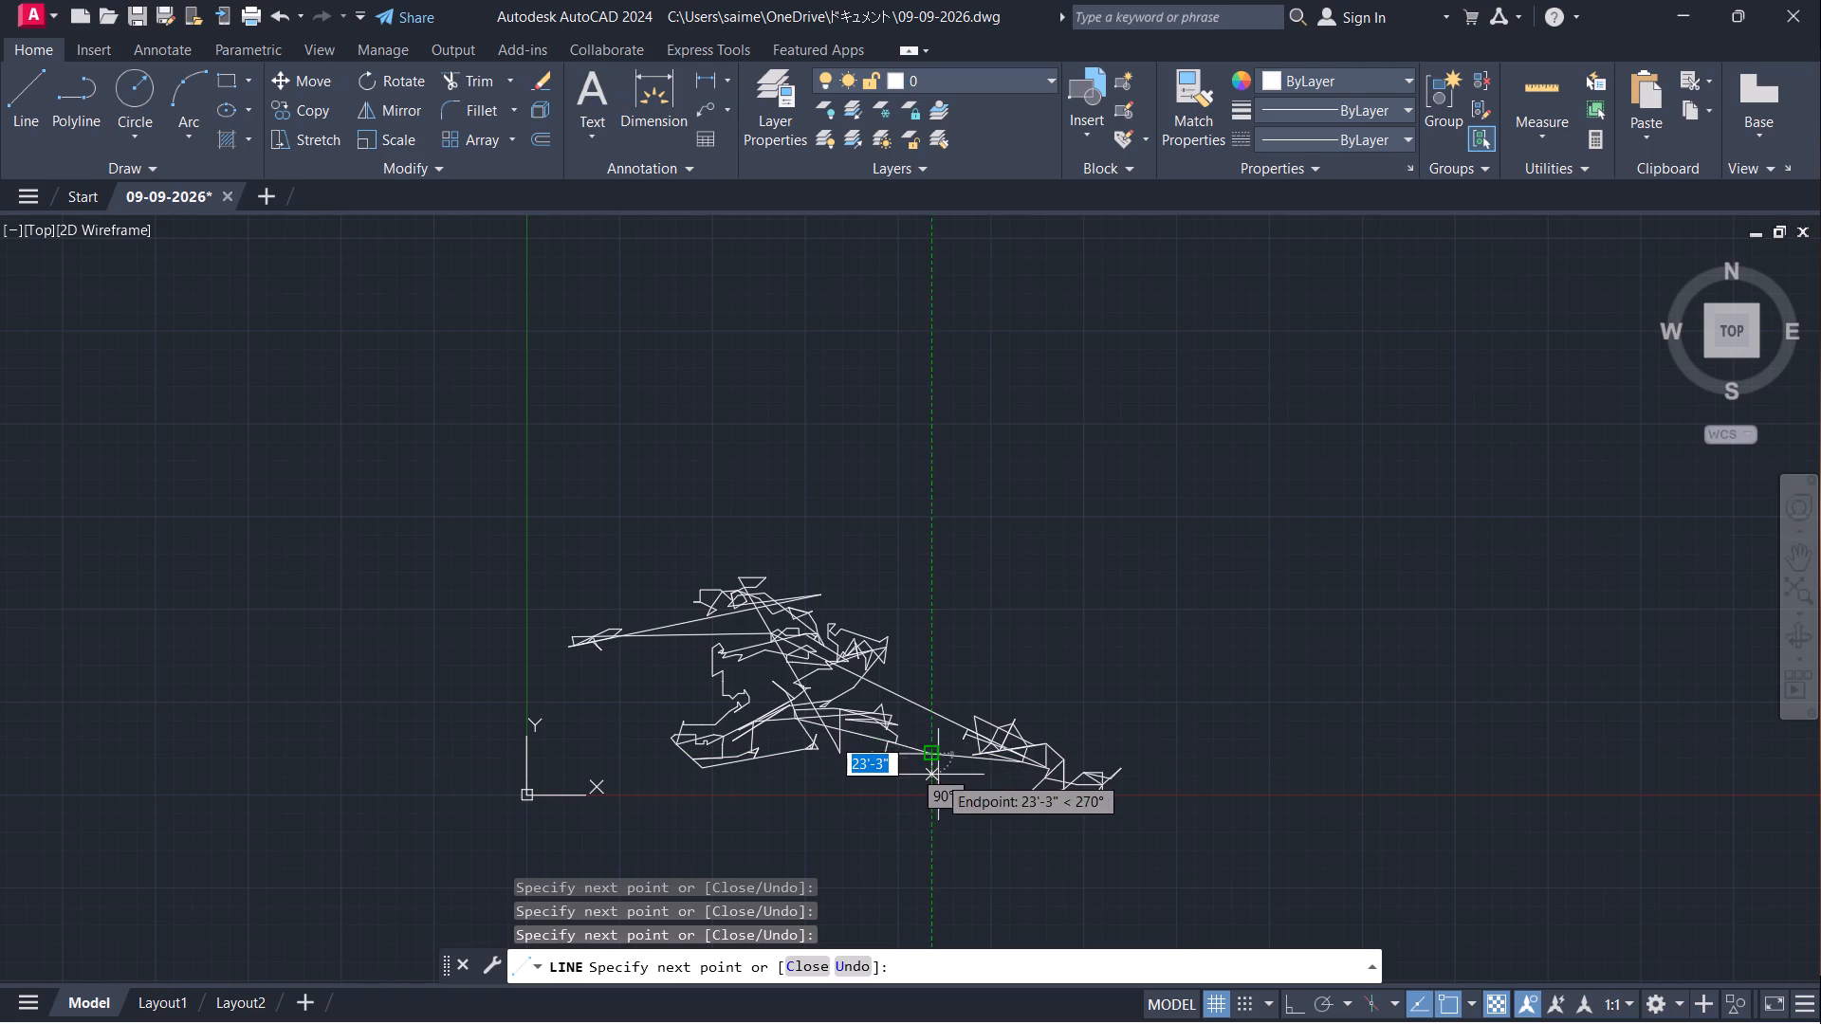
# Drop about 23'-3", step down-left, run right with a flat segment about 47' long, dip down, and meet the down-left spike's tip.
pyautogui.click(938, 775)
pyautogui.moveTo(919, 790); pyautogui.dragTo(930, 795)
pyautogui.click(954, 801)
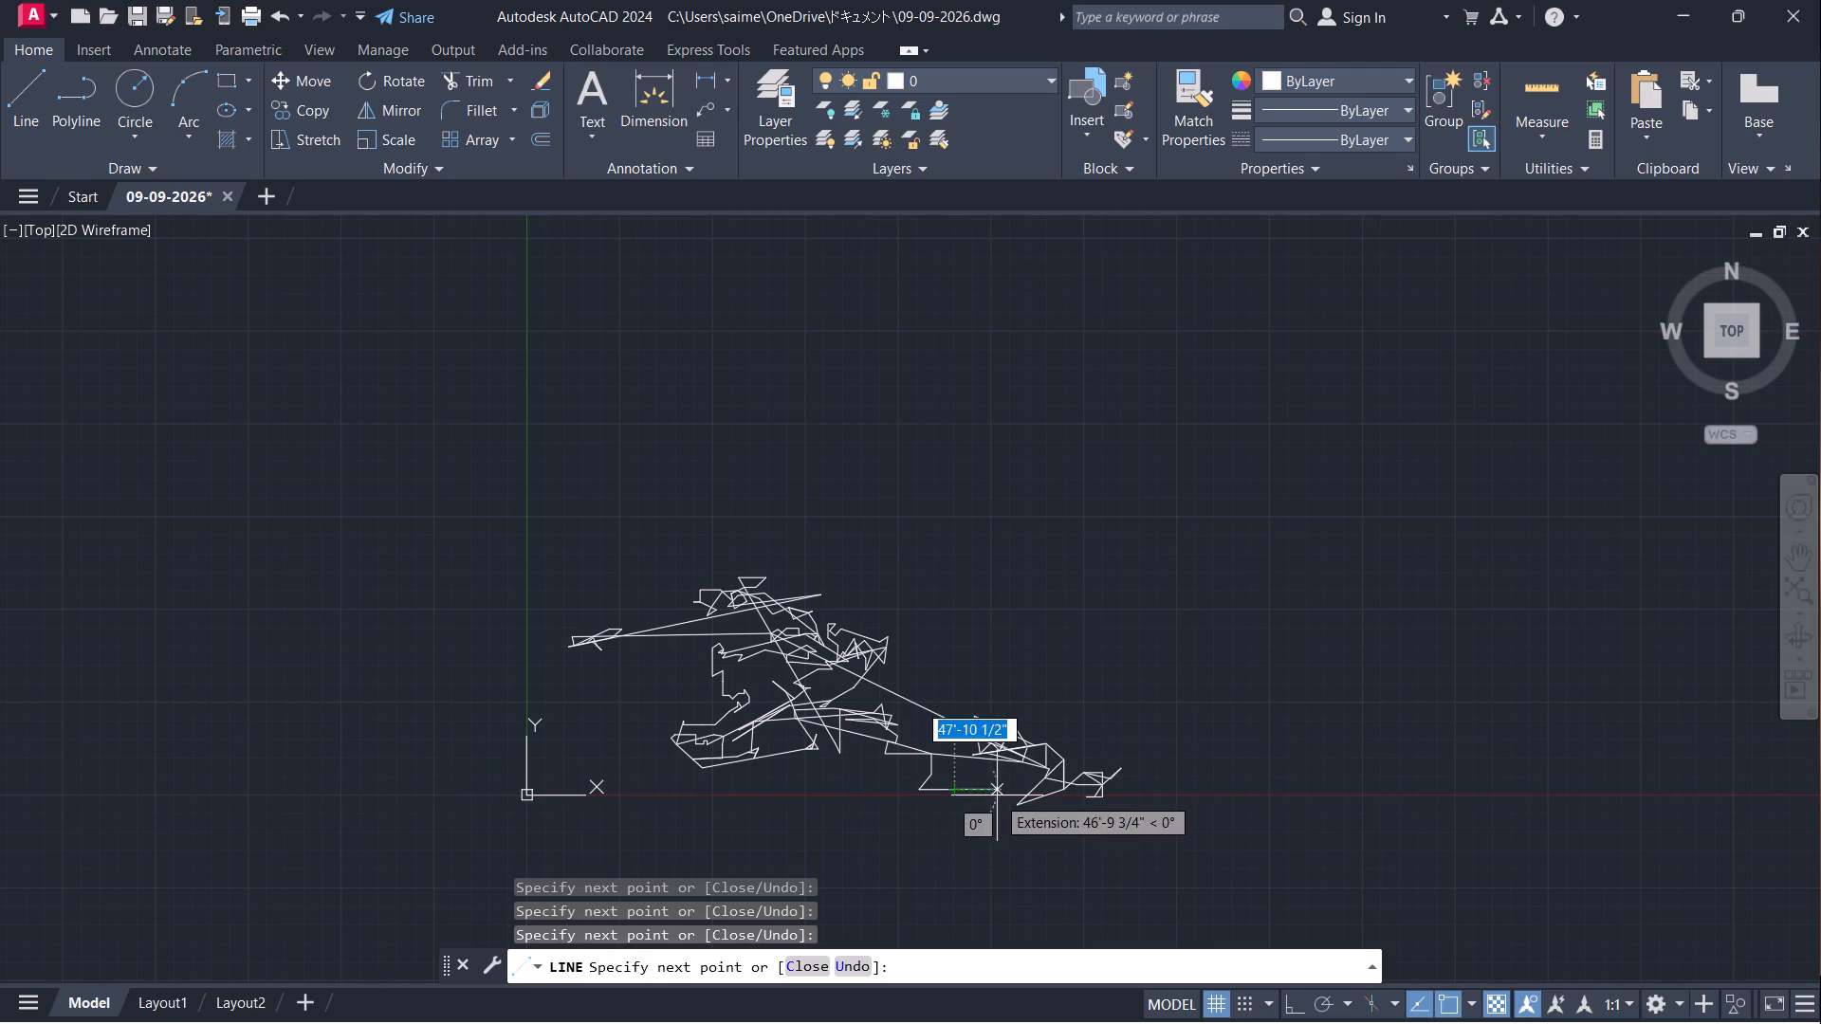
pyautogui.click(997, 795)
pyautogui.click(986, 814)
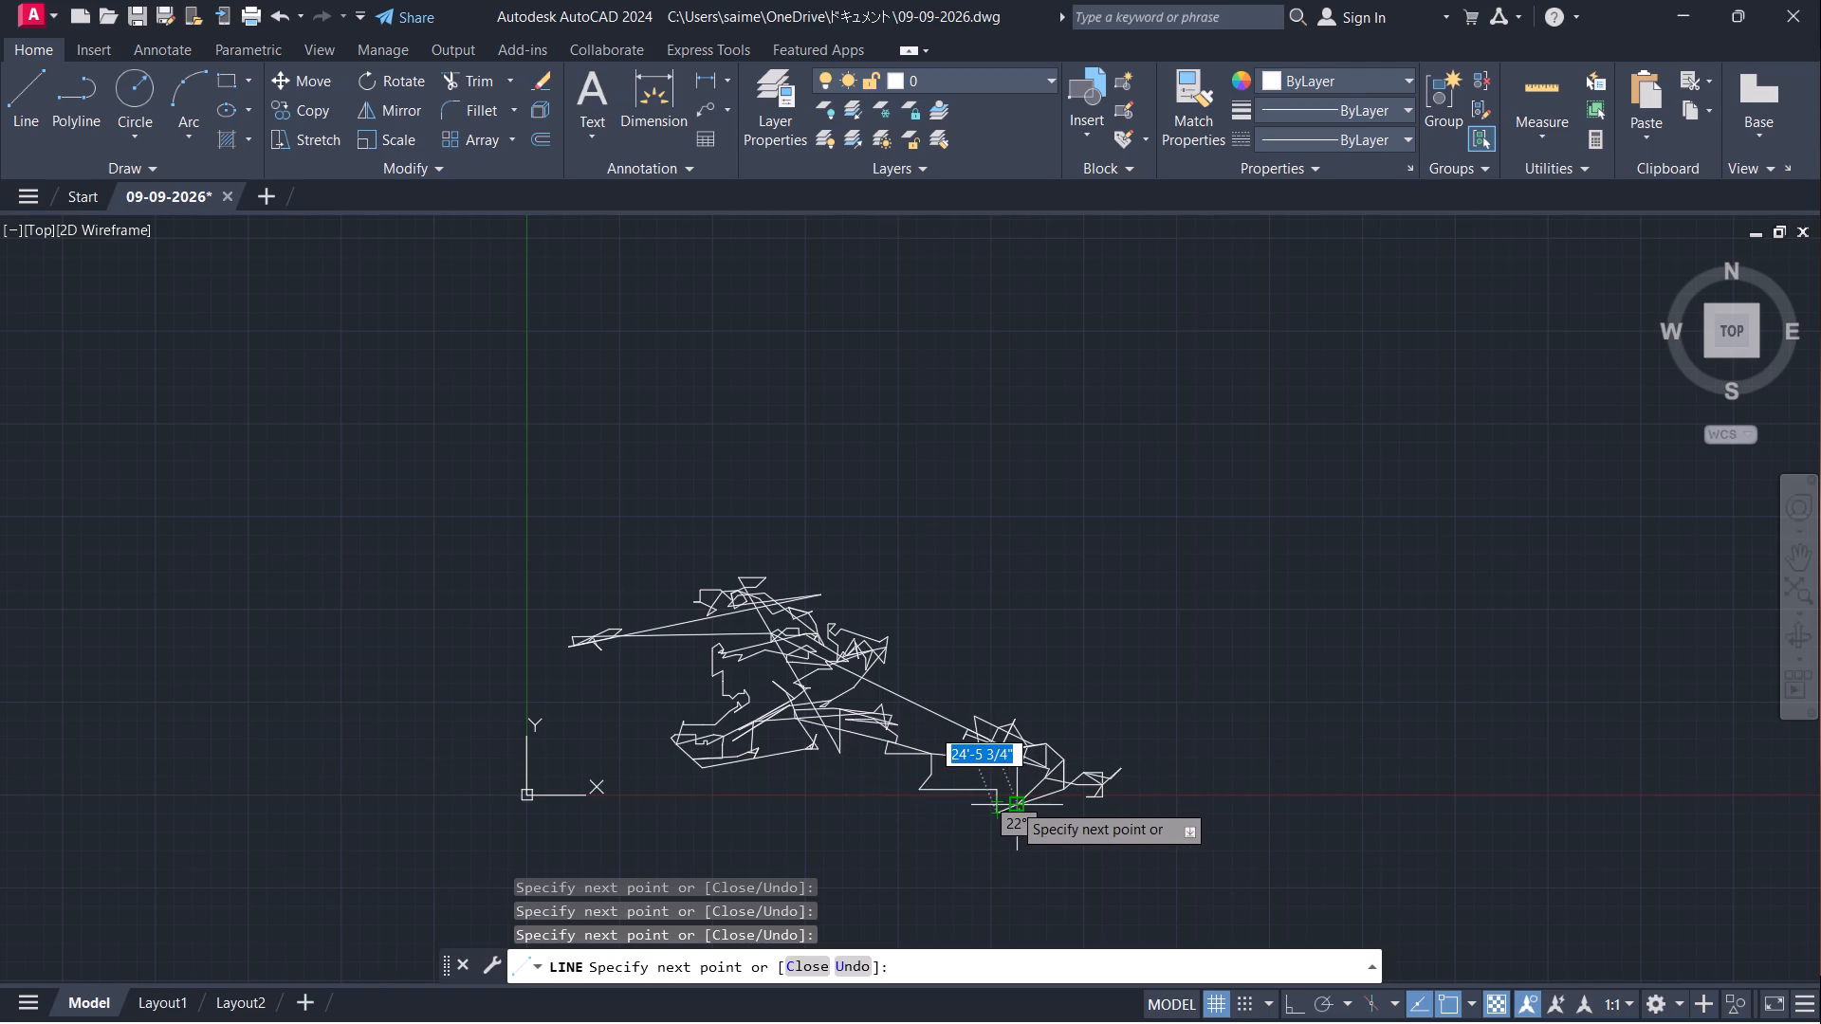
pyautogui.click(1012, 802)
# Draw a long segment up-left from the spike's tip to below the large figure, and return right about 49'-4".
pyautogui.click(865, 762)
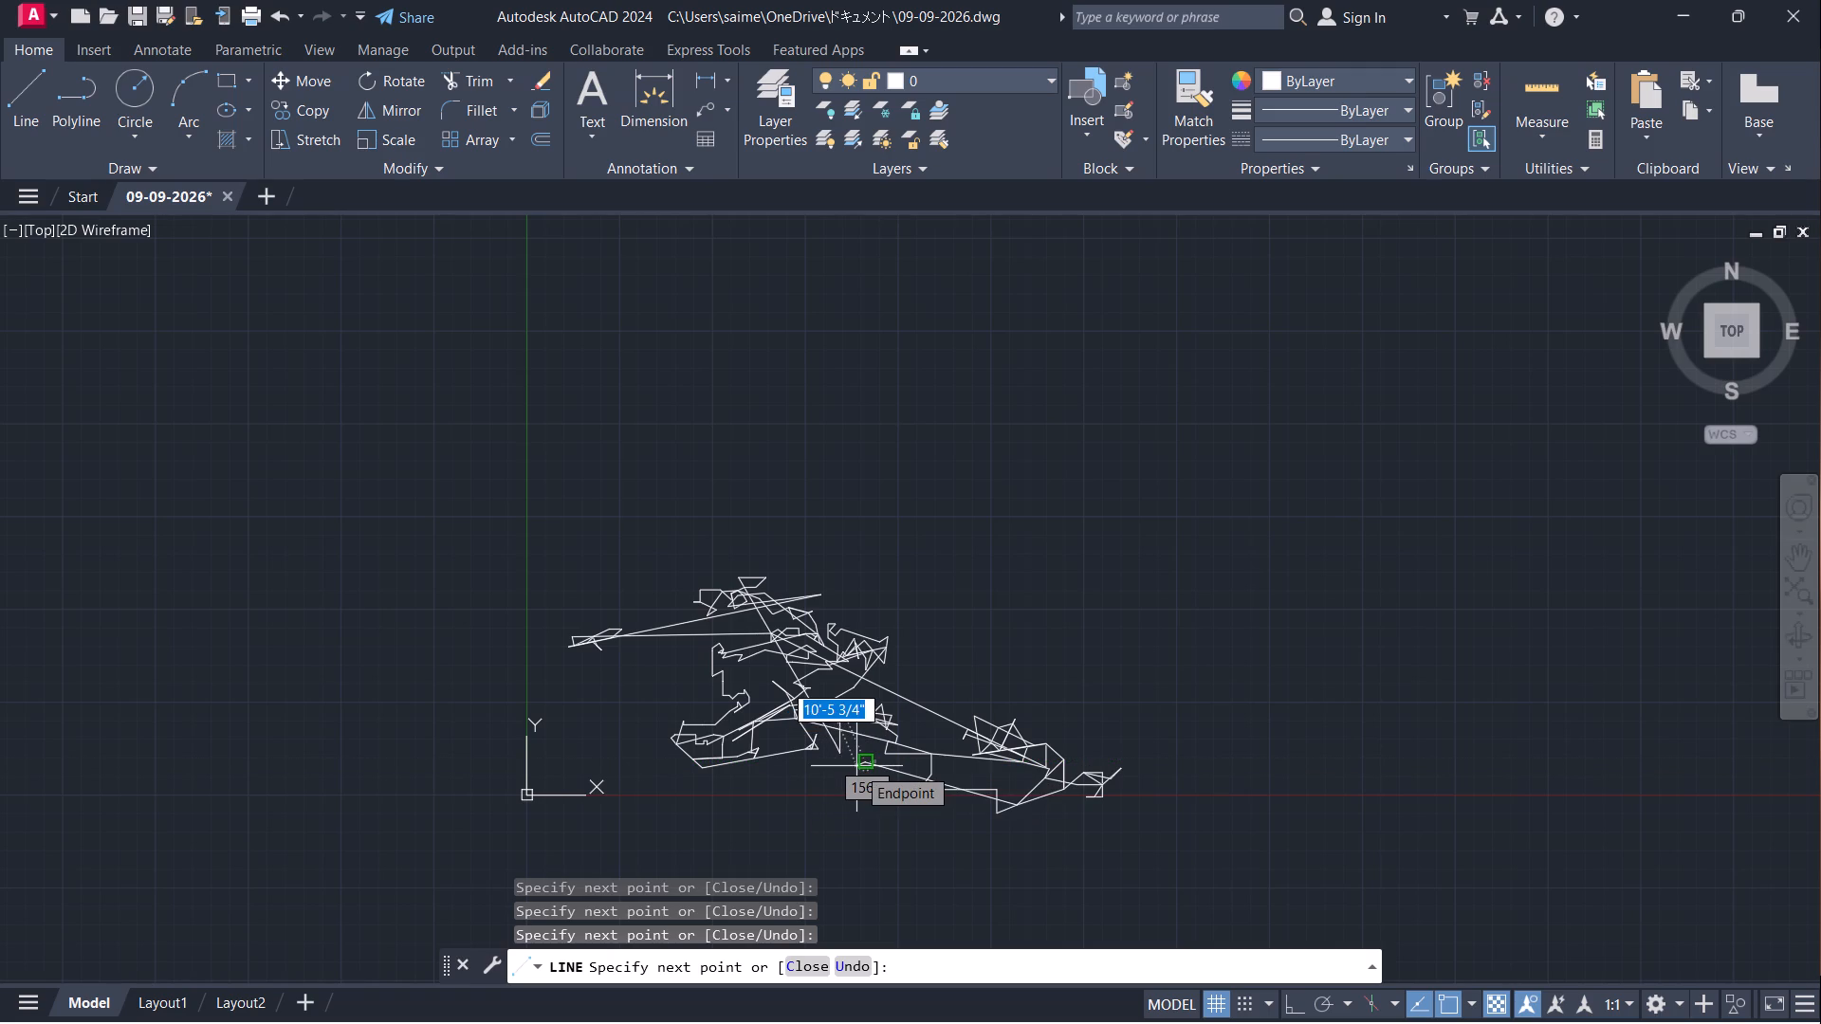
pyautogui.click(856, 766)
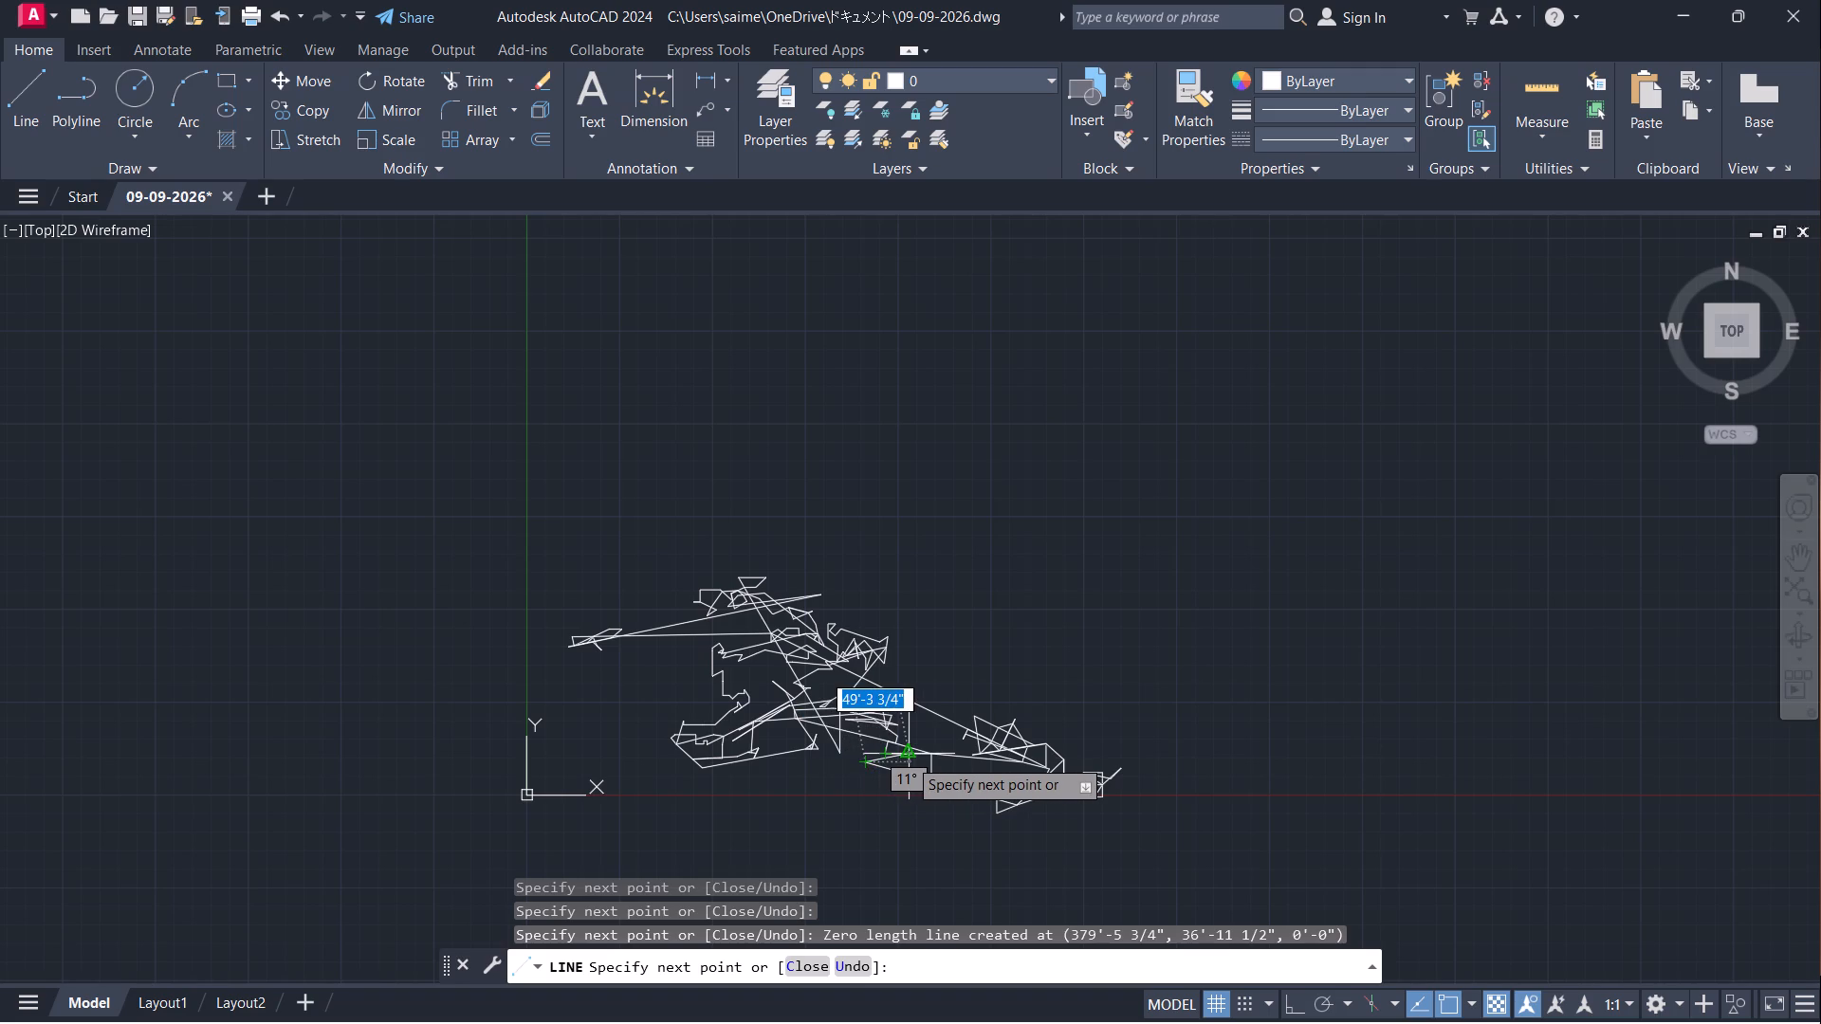
pyautogui.click(908, 758)
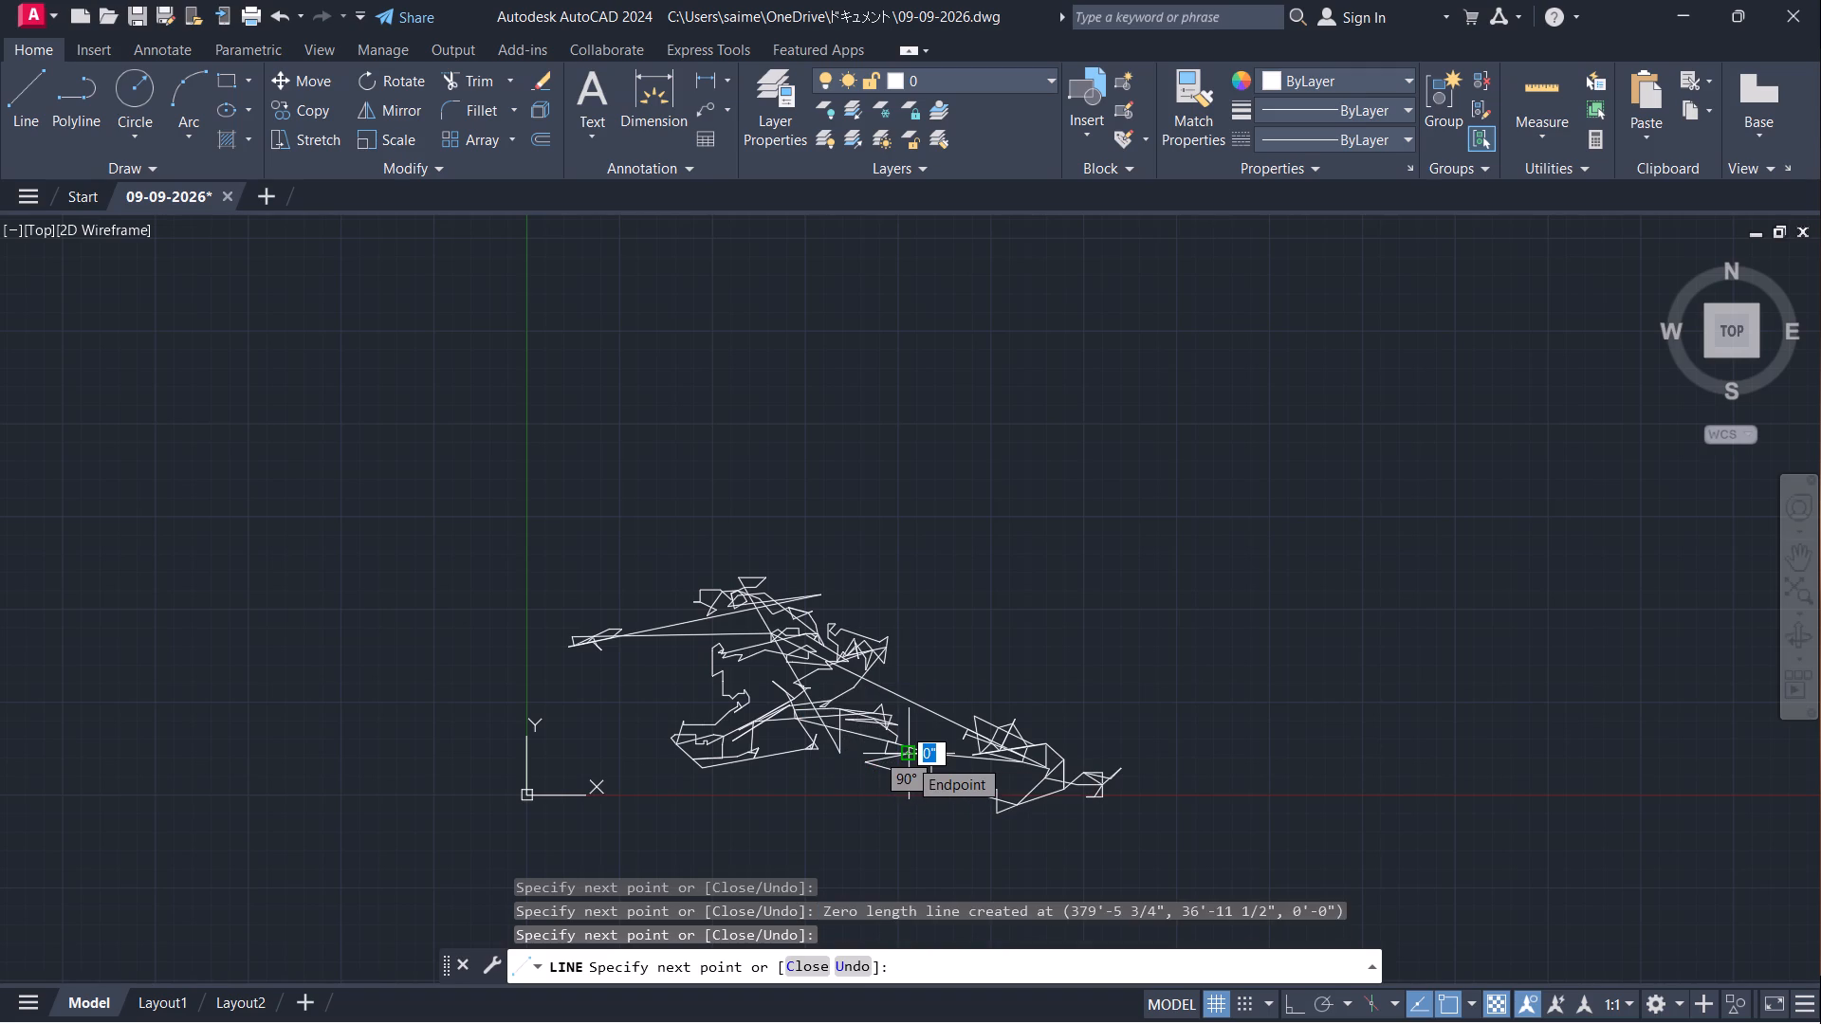
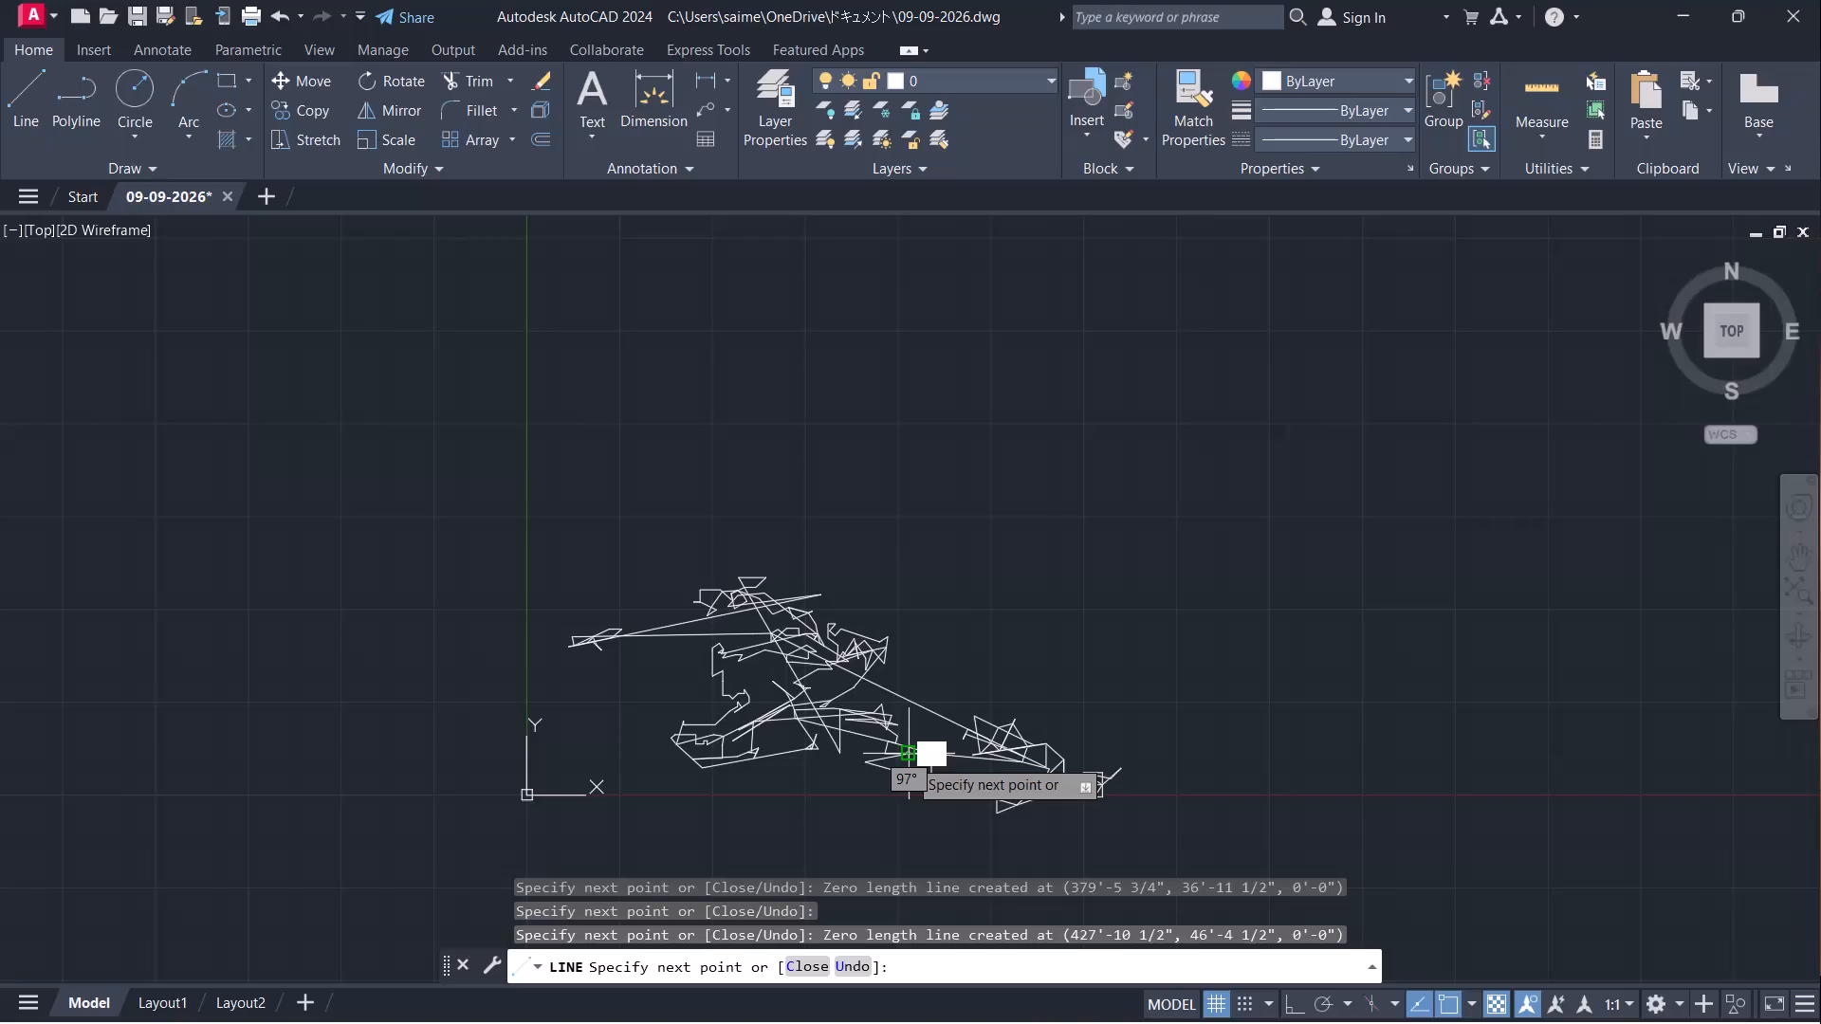
# Continue the line right through the lower-right figure, double back down-left in short segments, and rise at its left side.
pyautogui.click(917, 778)
pyautogui.click(947, 774)
pyautogui.click(983, 772)
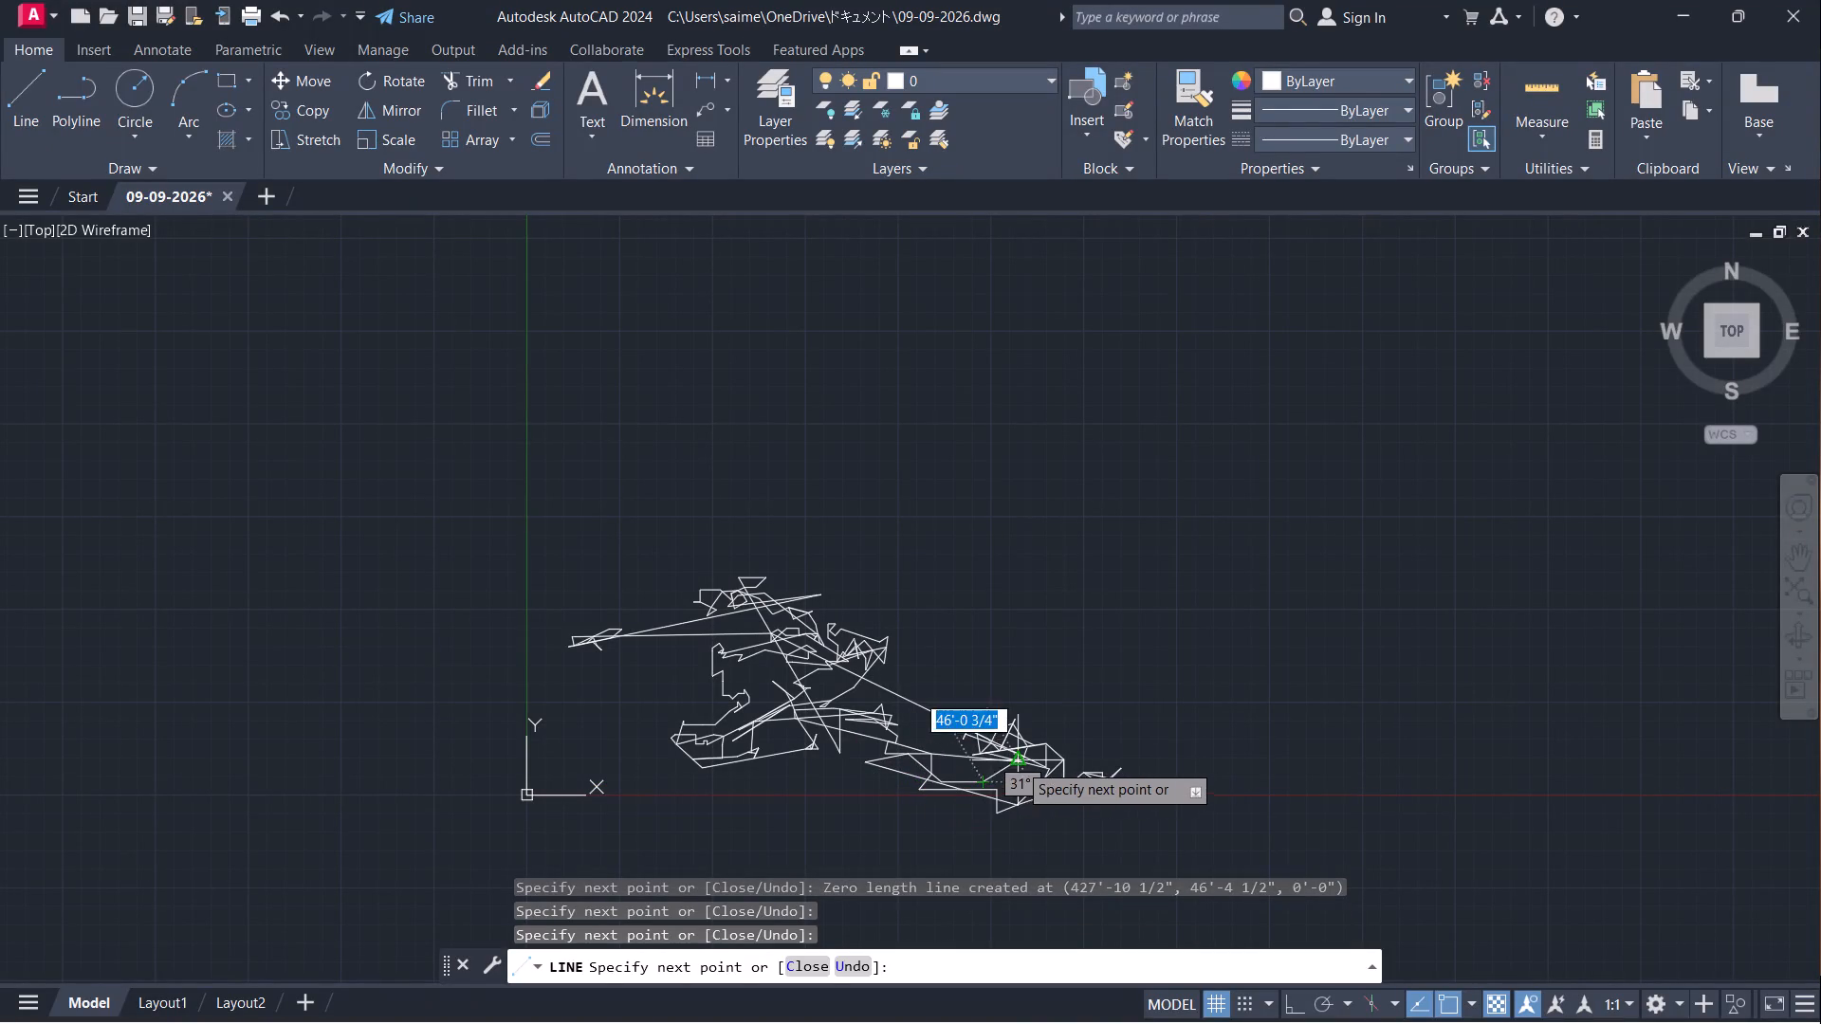
pyautogui.click(1018, 762)
pyautogui.click(962, 779)
pyautogui.click(940, 791)
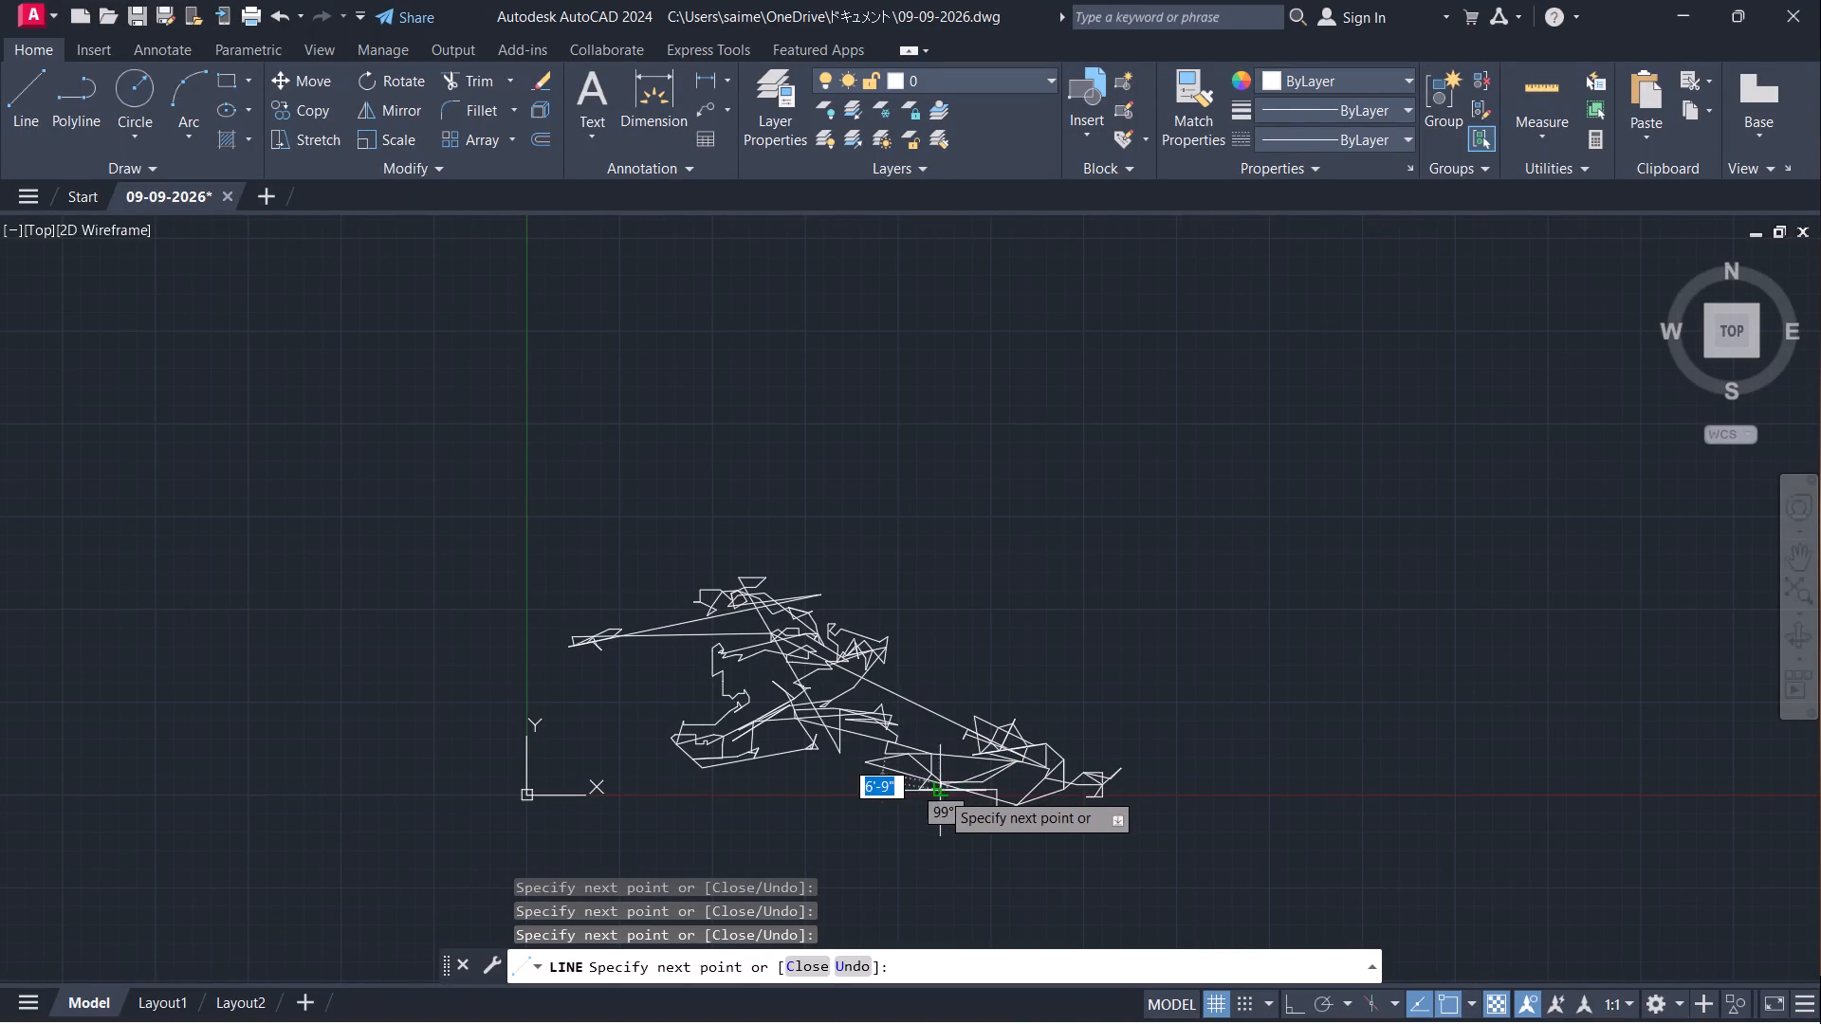
pyautogui.click(935, 759)
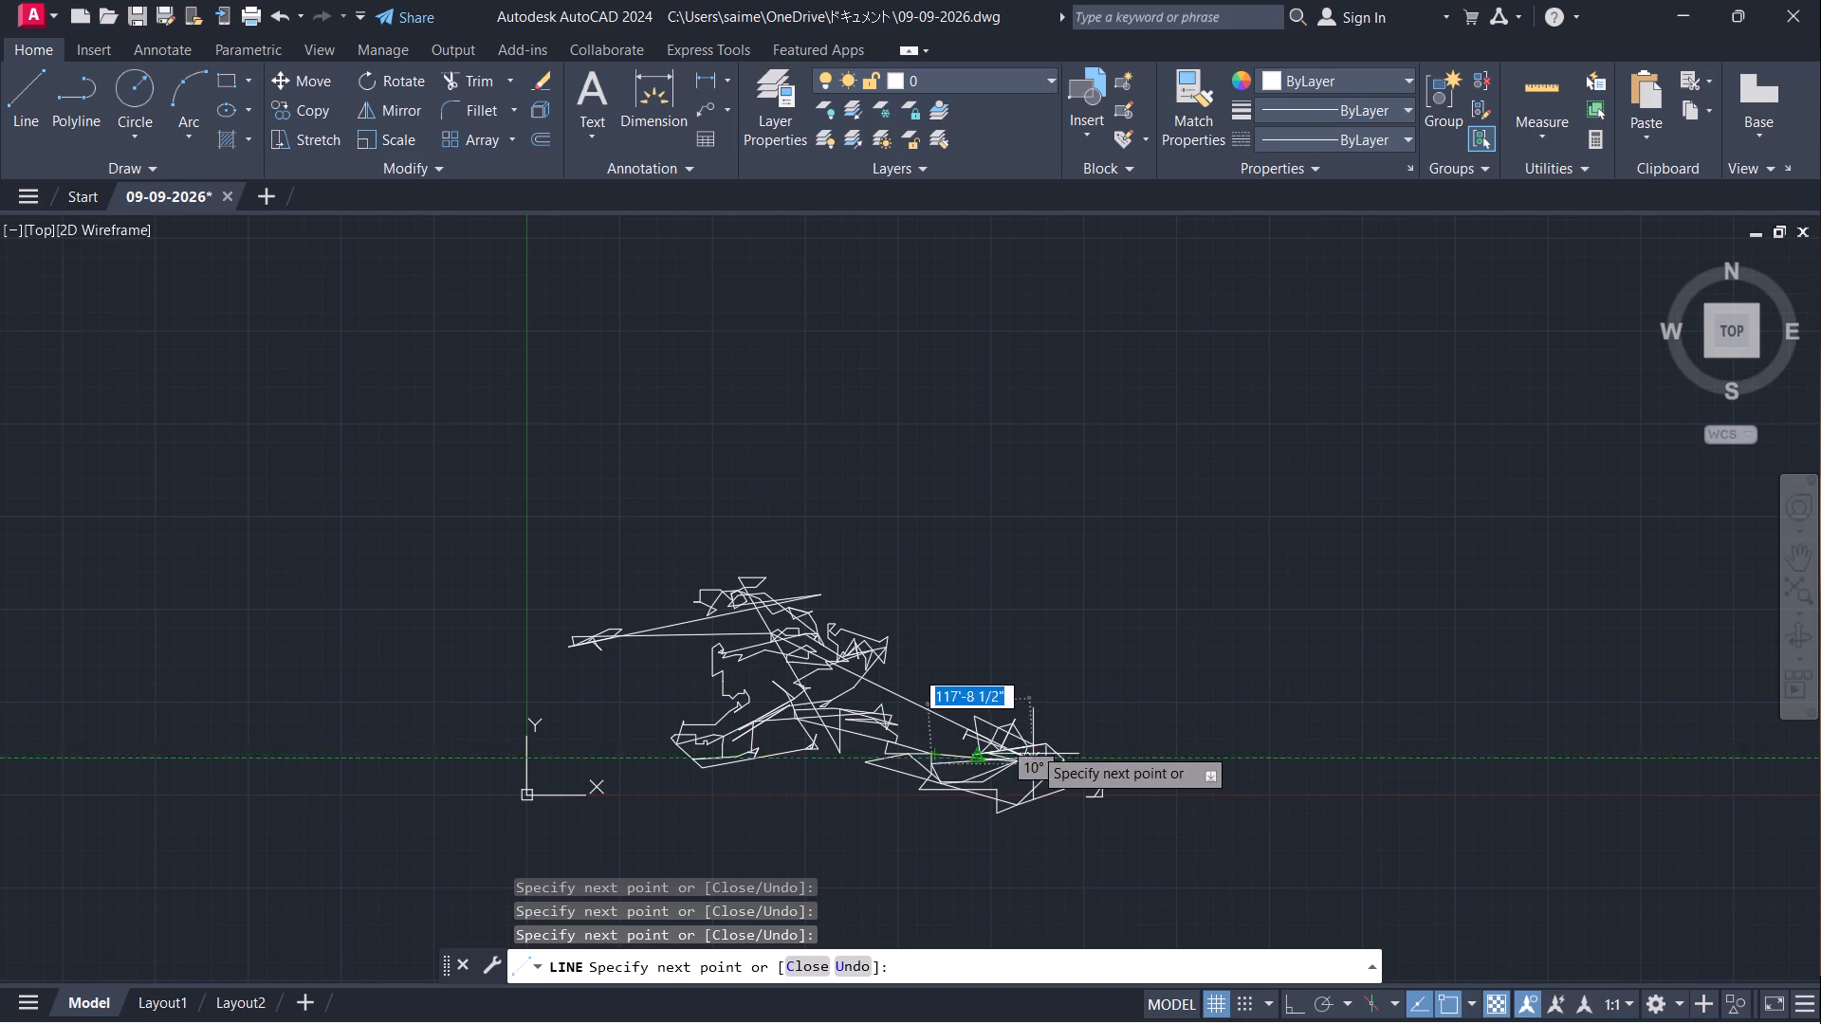
# Carry the line up-right above the lower-right figure, rise vertically, and form a small kite shape around the vertical's top.
pyautogui.click(1039, 707)
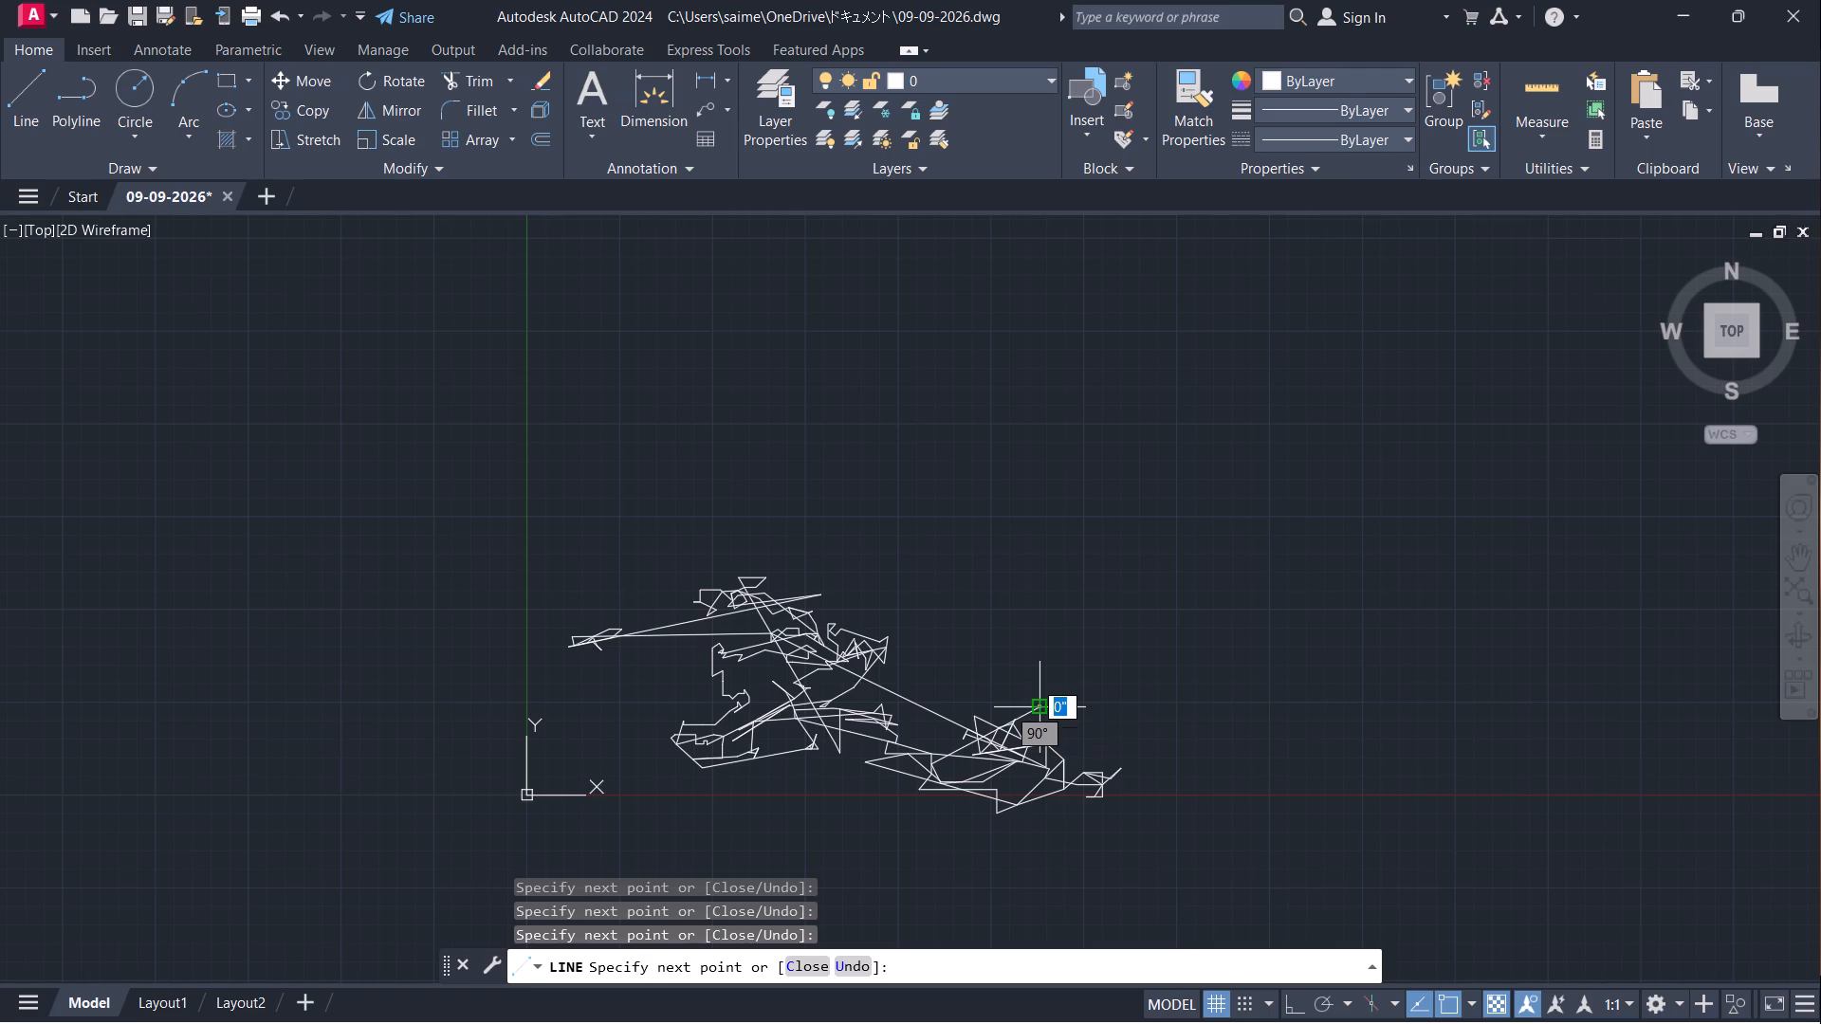
pyautogui.click(1033, 597)
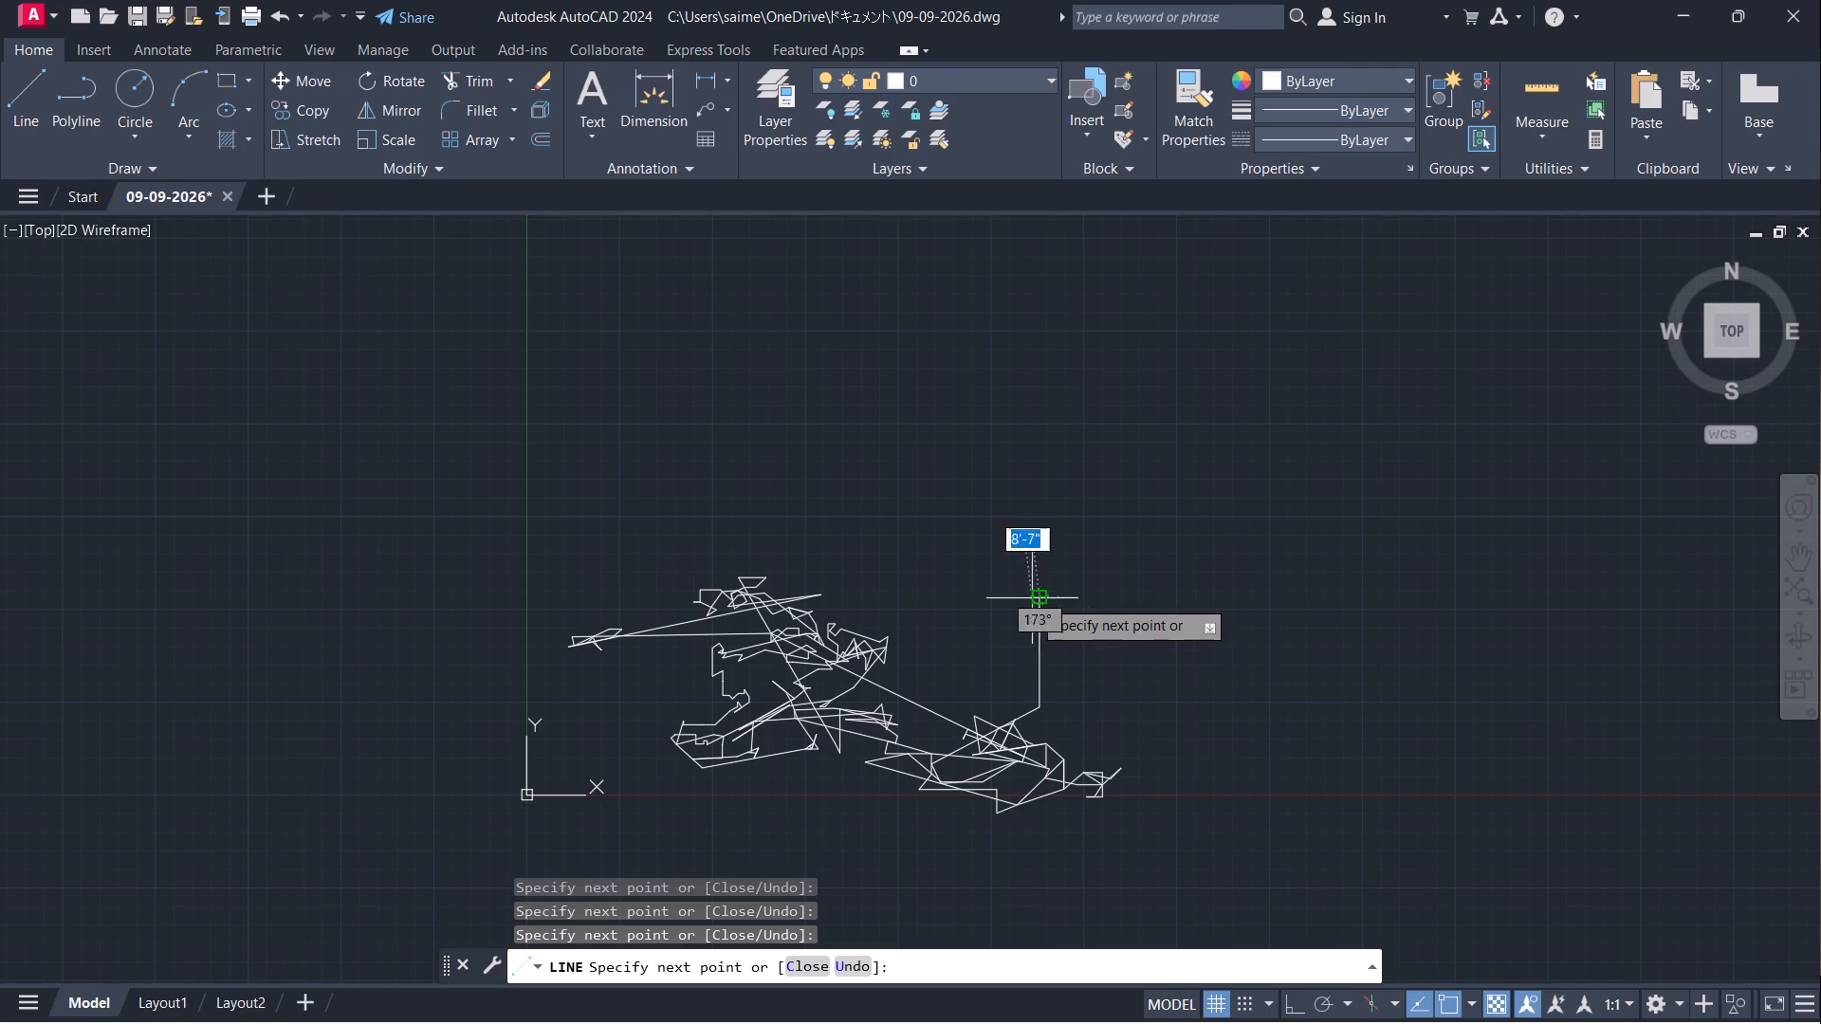
pyautogui.click(1055, 578)
pyautogui.click(1069, 610)
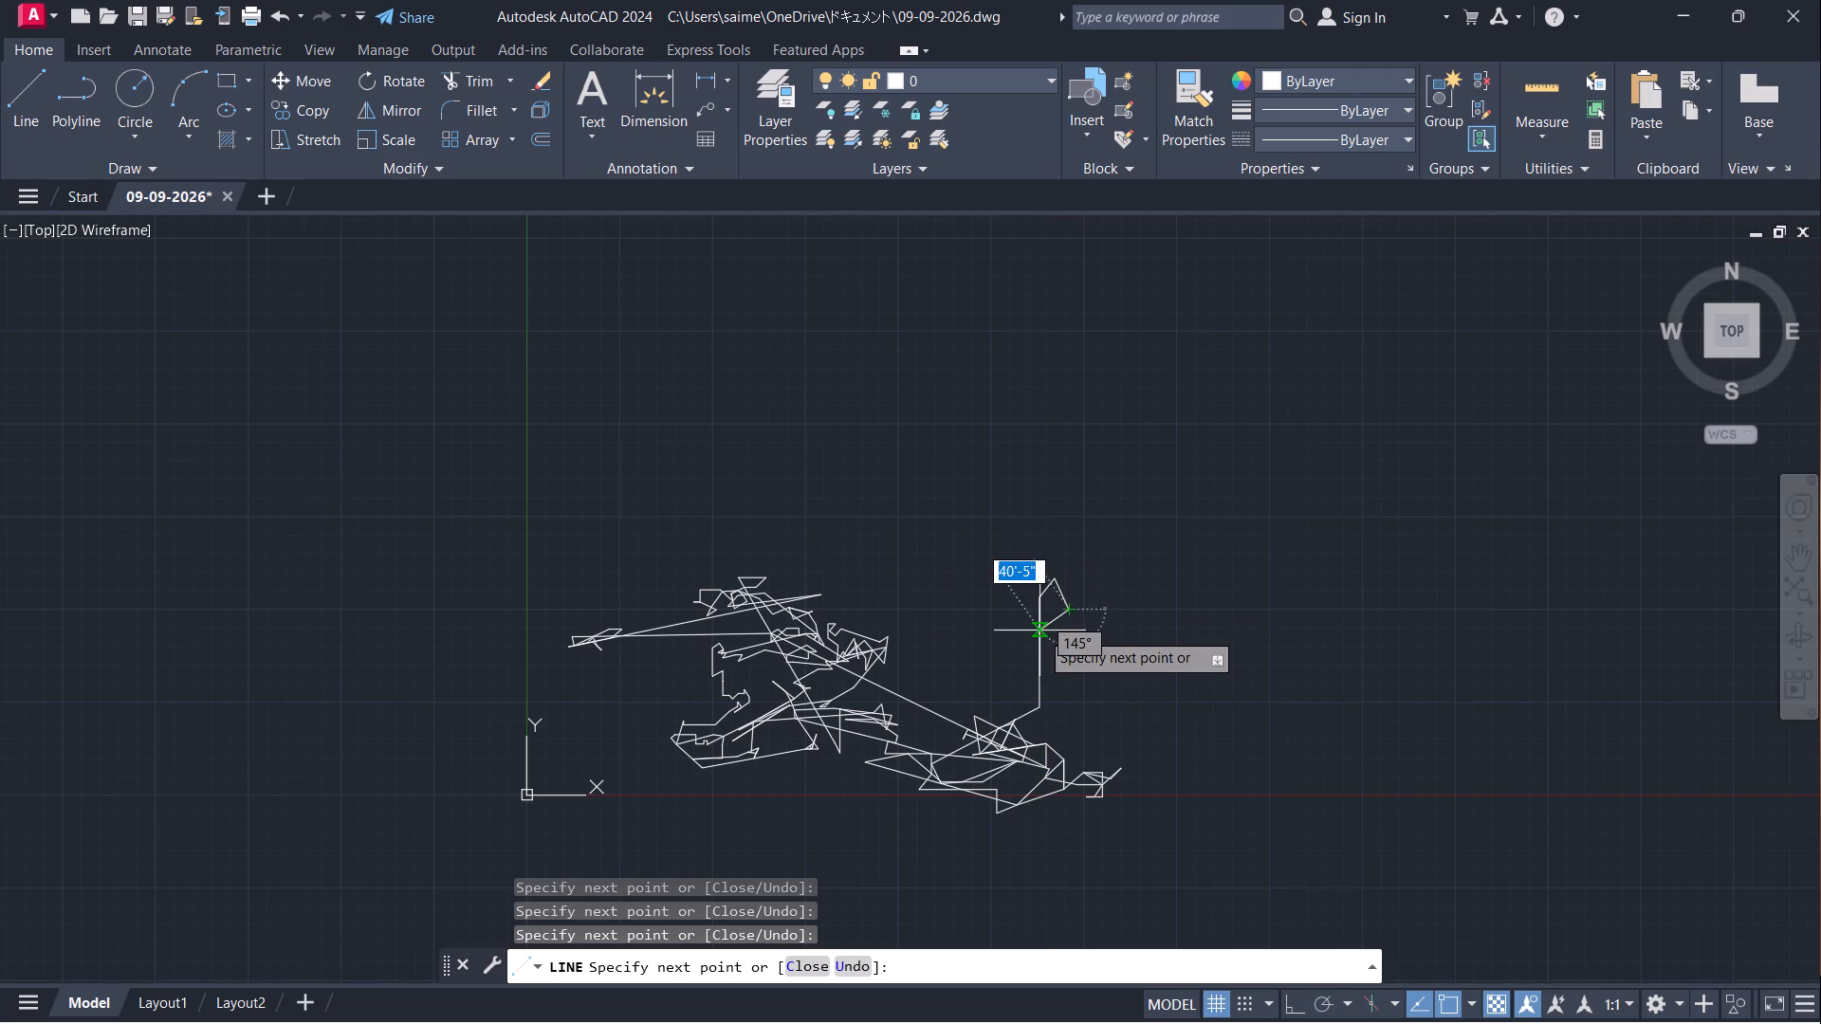
pyautogui.click(1031, 633)
# Run the line up-left from the kite's base and draw a small overlapping triangle with short zigzag segments.
pyautogui.click(967, 594)
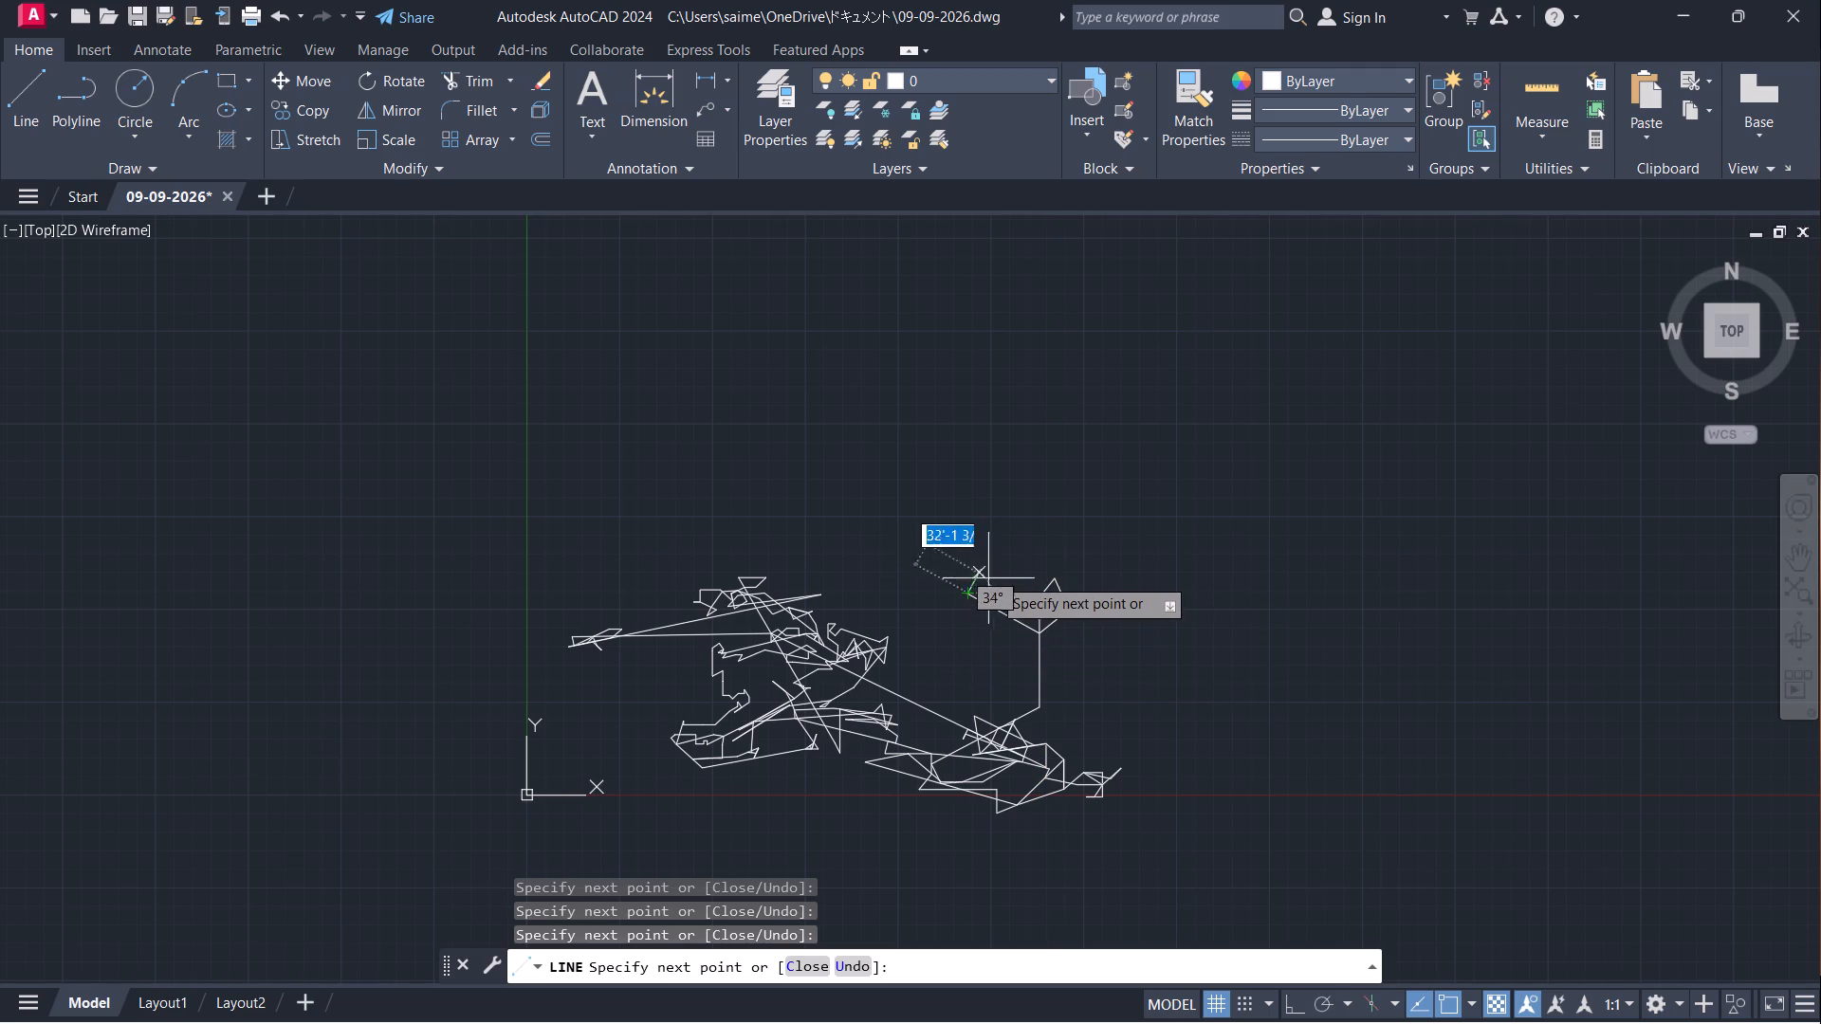
pyautogui.click(997, 573)
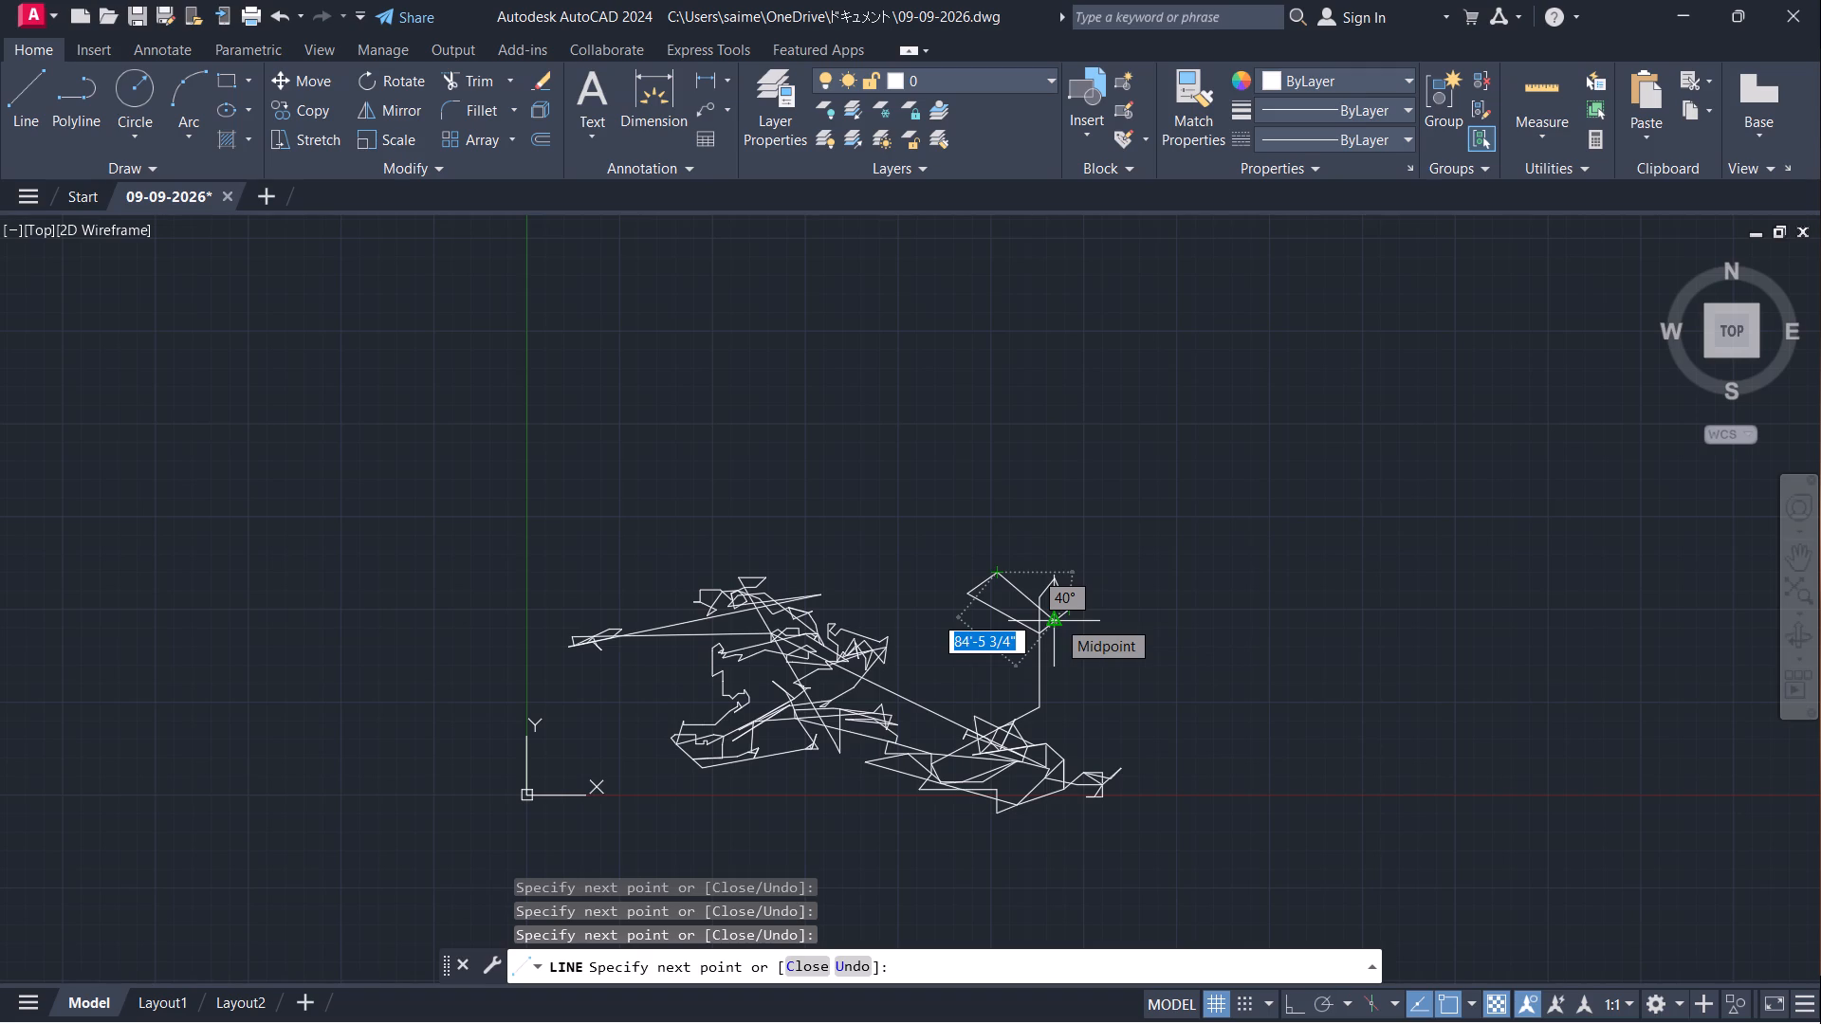
pyautogui.click(998, 614)
pyautogui.click(984, 589)
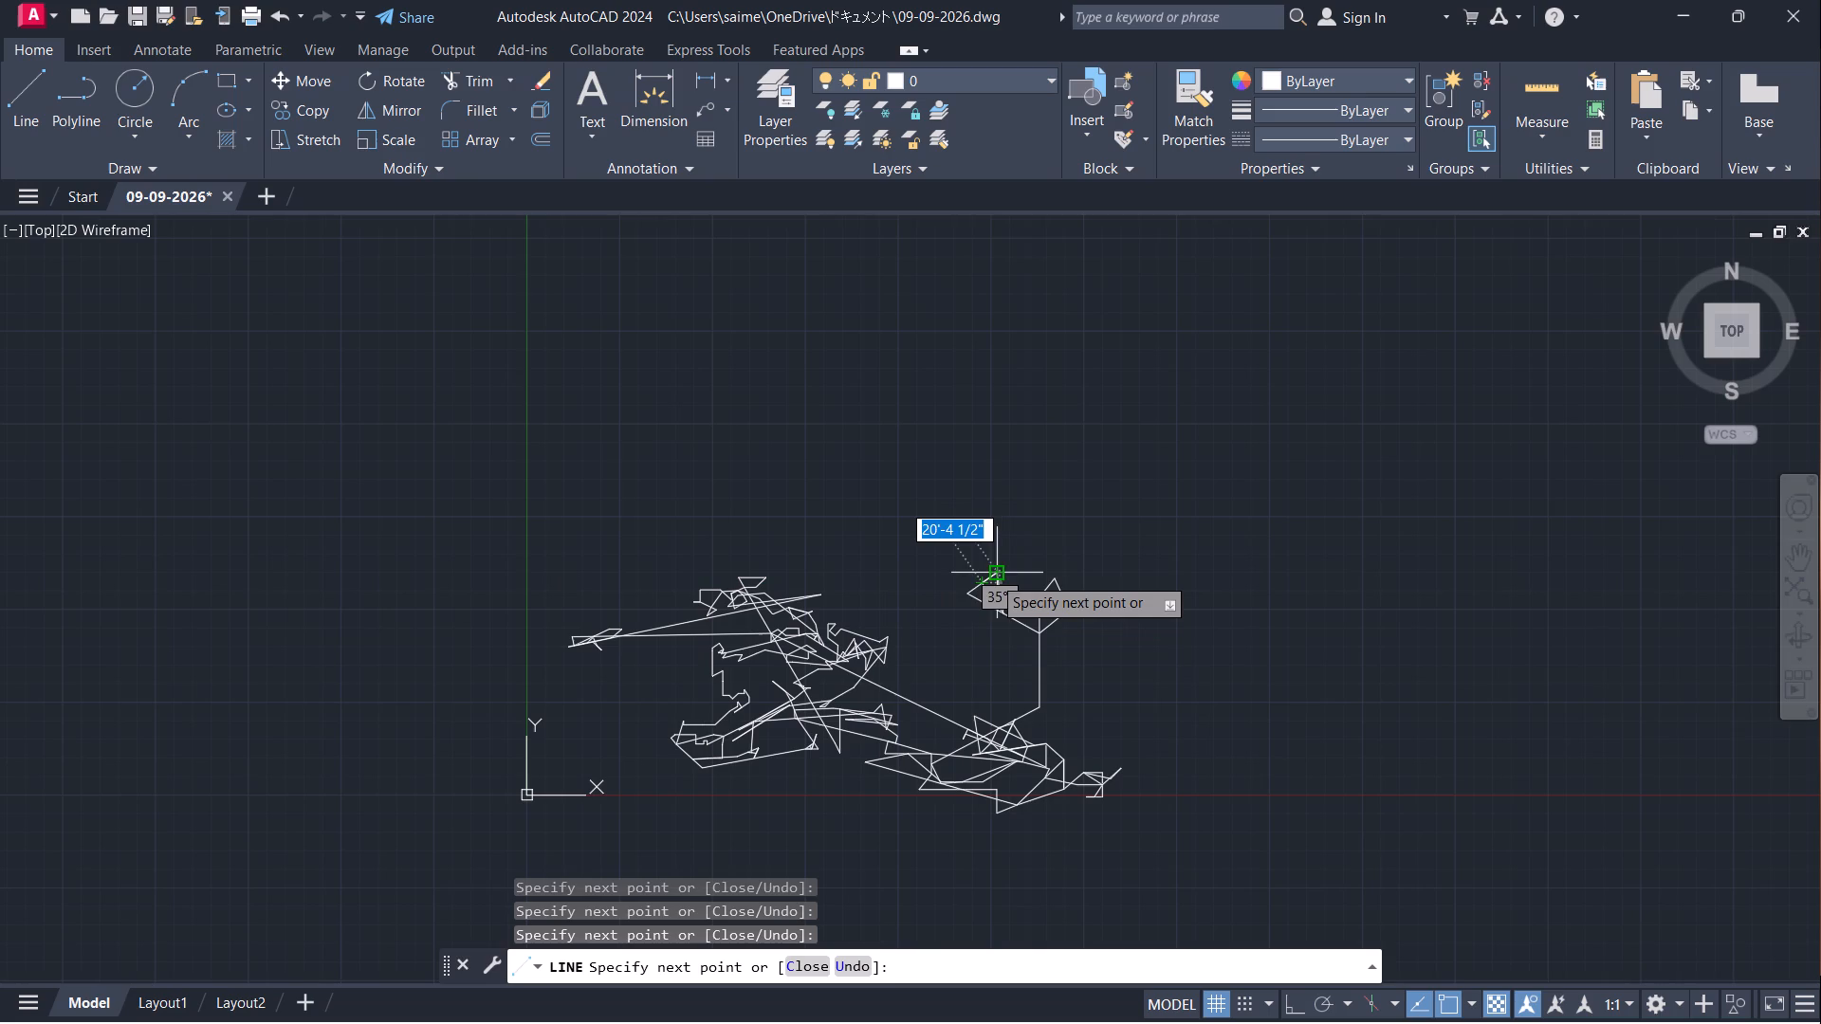
pyautogui.click(992, 576)
pyautogui.click(971, 568)
pyautogui.click(999, 603)
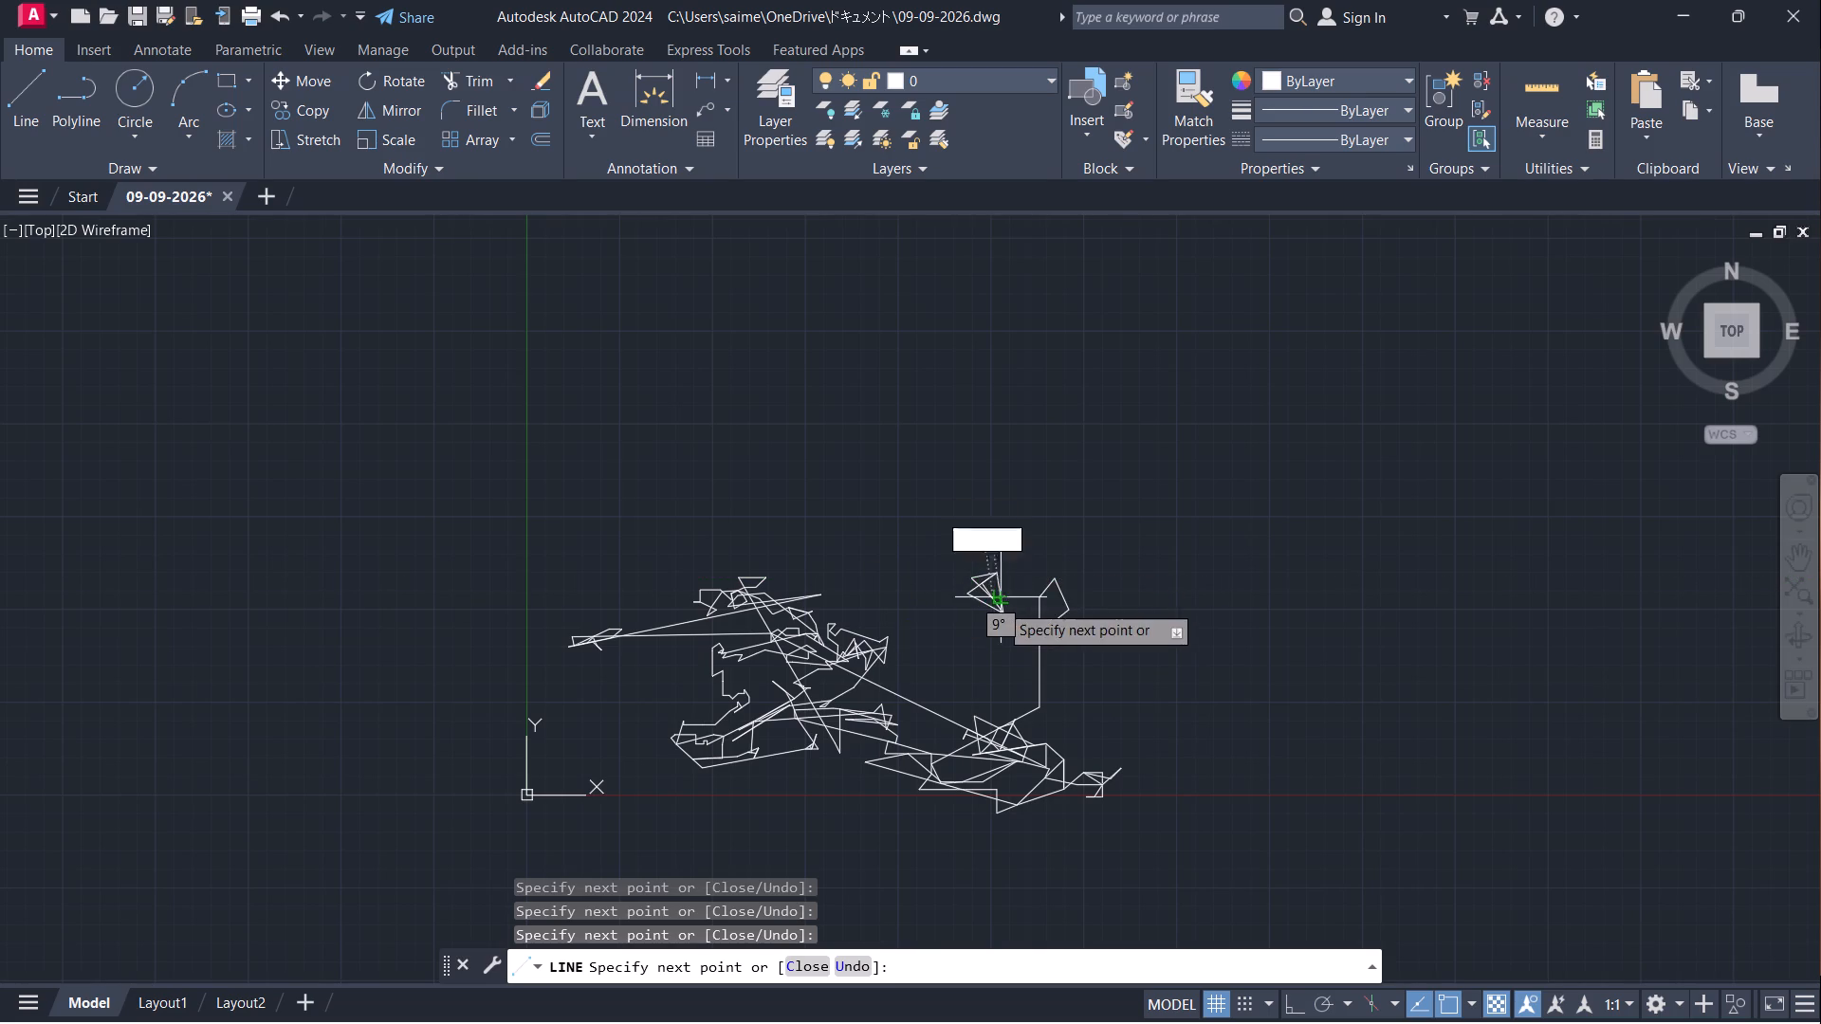
# Bring the line right and down to the vertical, loop down-left below the small triangle, and climb back to it.
pyautogui.click(1023, 590)
pyautogui.click(1028, 614)
pyautogui.click(1026, 632)
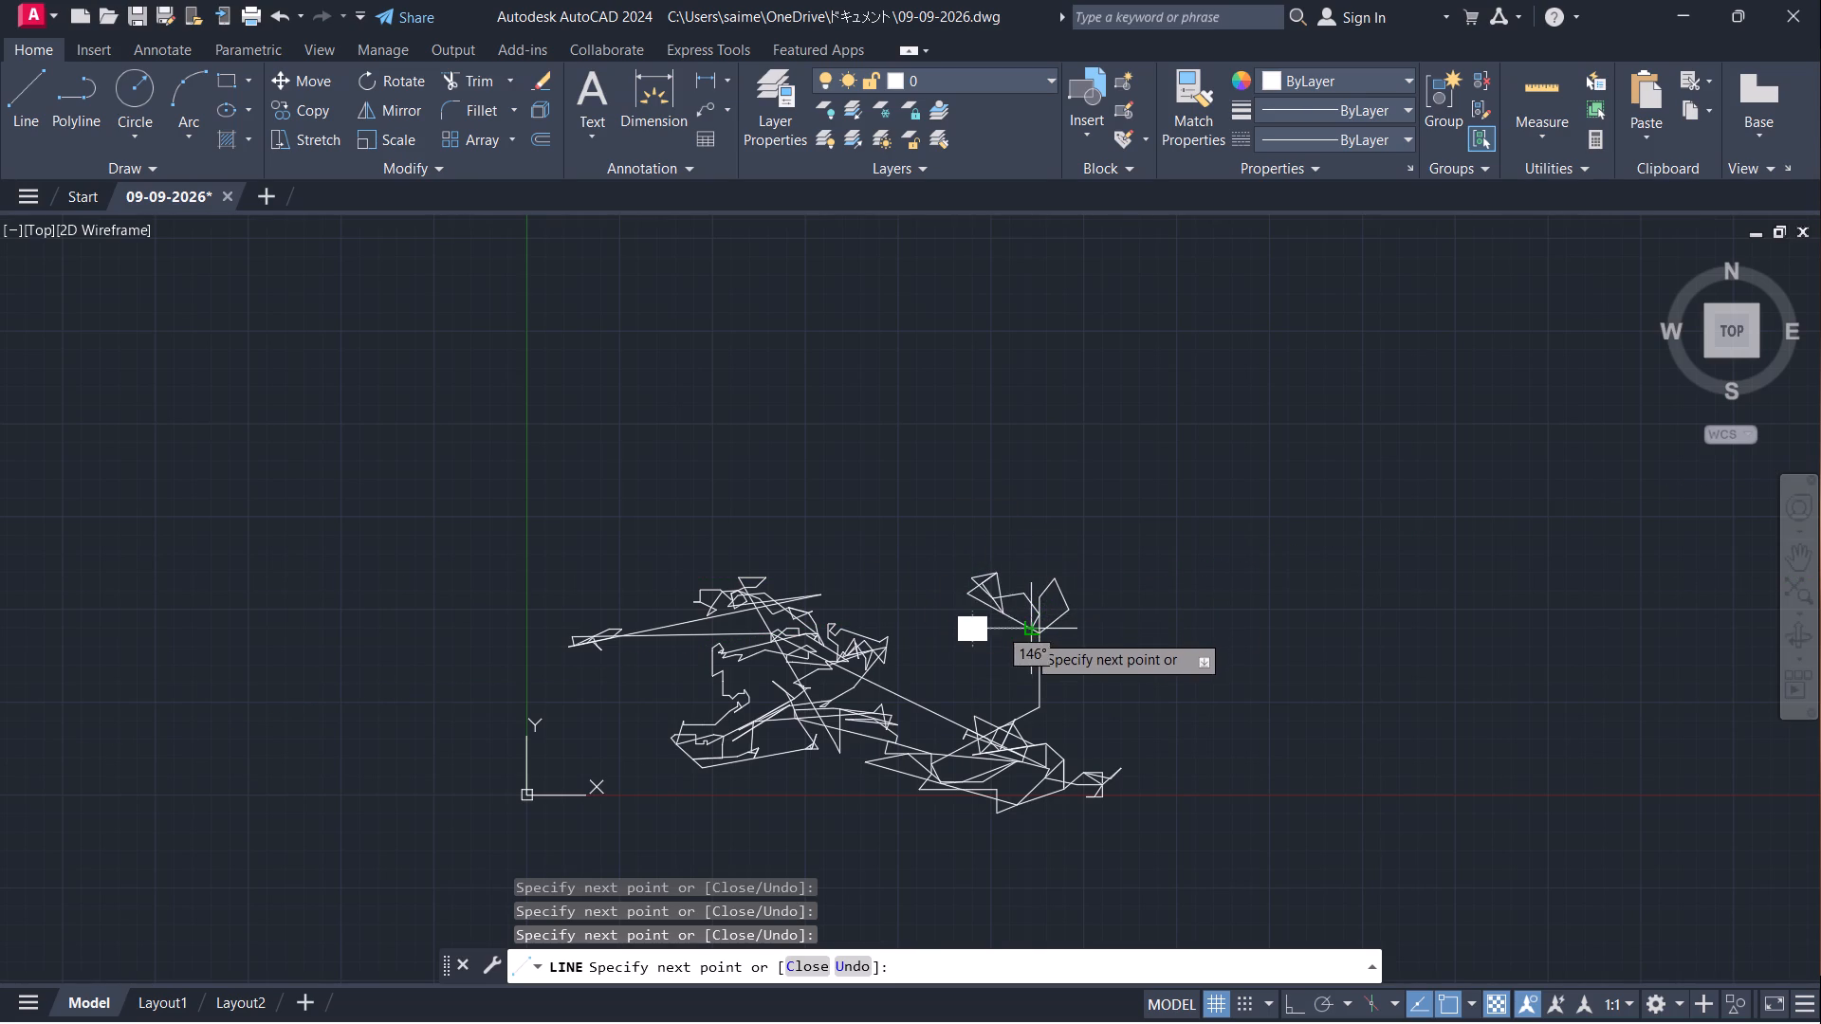
pyautogui.click(1003, 649)
pyautogui.click(975, 646)
pyautogui.click(985, 590)
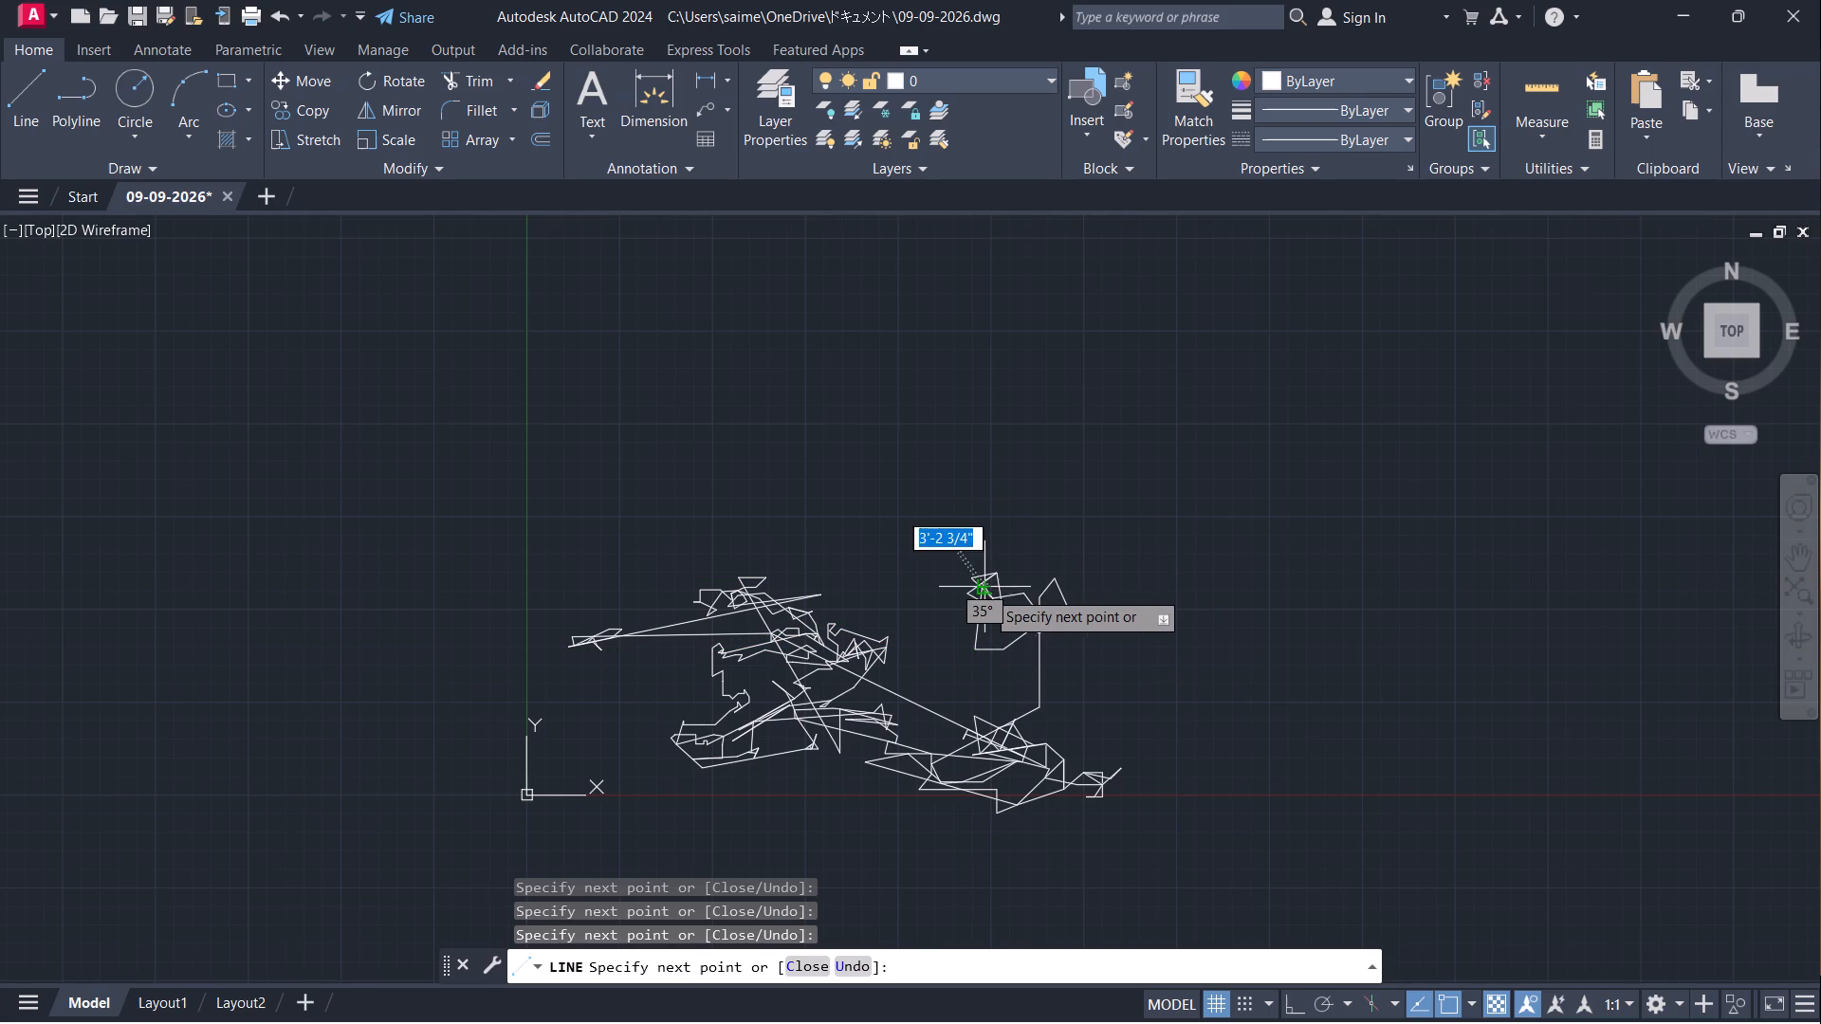
# Extend the line right from the small triangle, zigzag down across the vertical into the kite, and return up-left inside the loop.
pyautogui.click(1031, 588)
pyautogui.click(1017, 601)
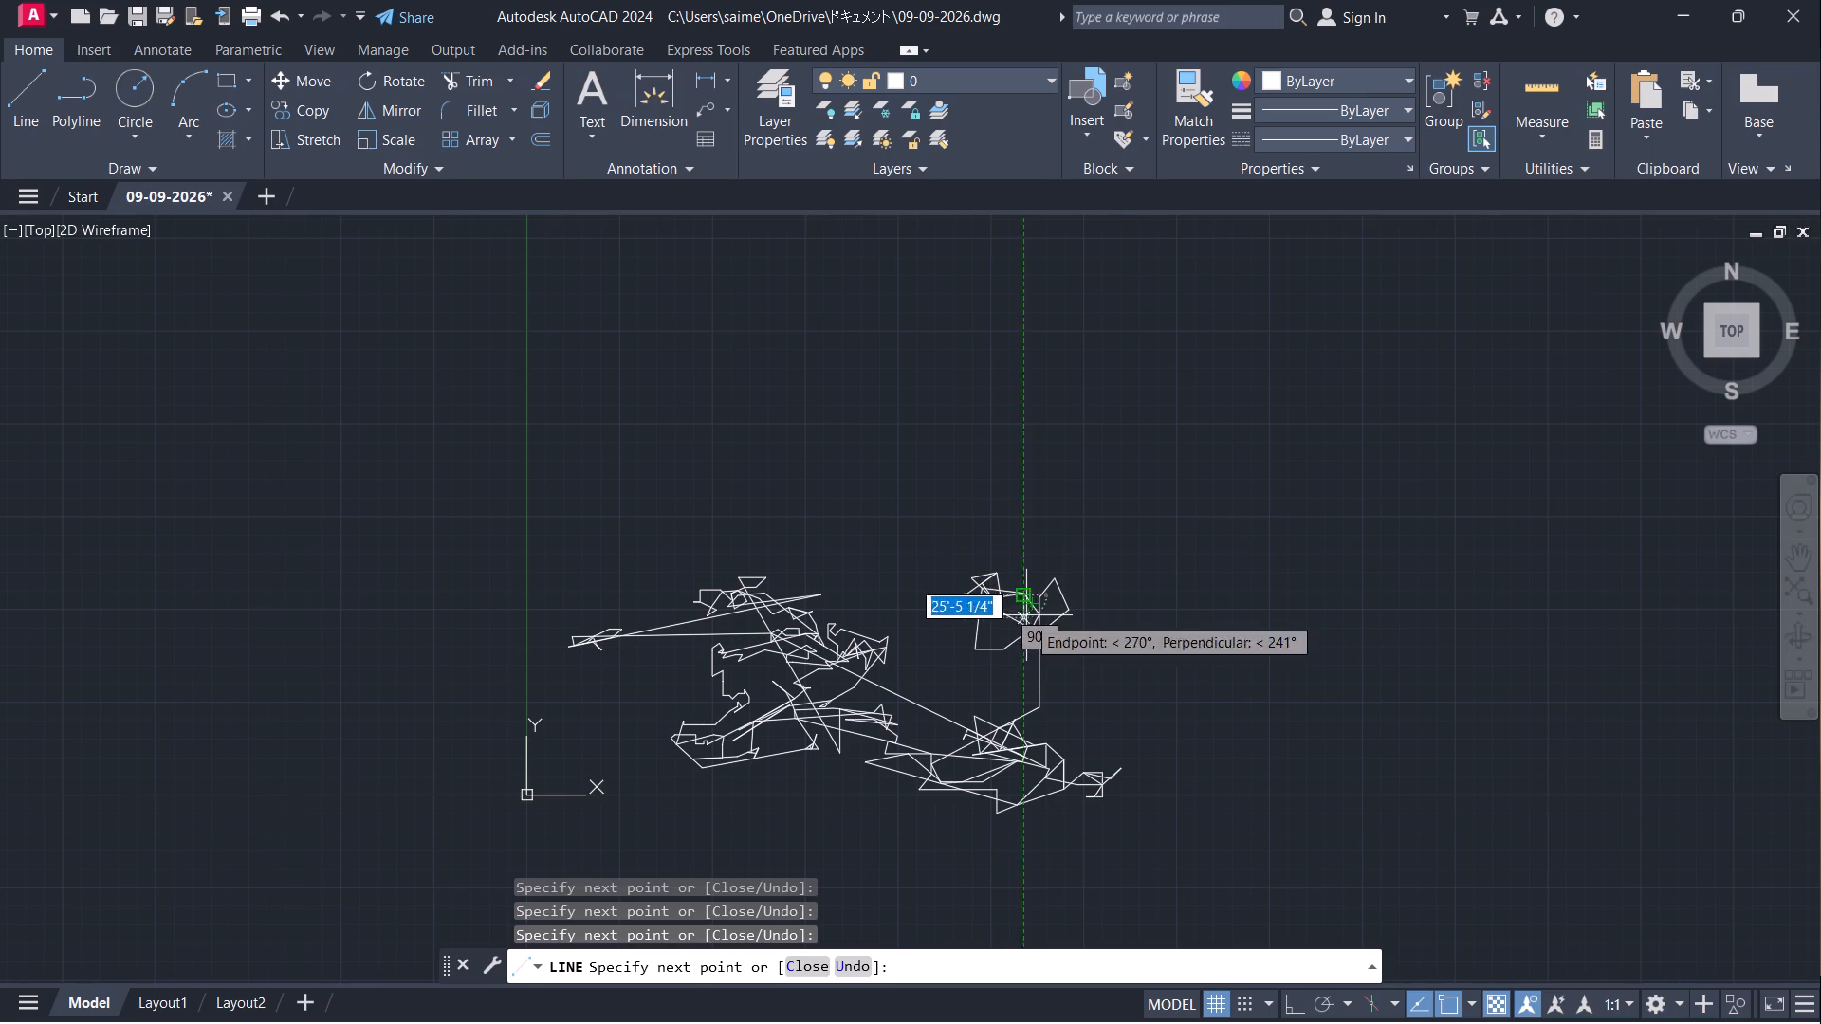
pyautogui.click(1035, 624)
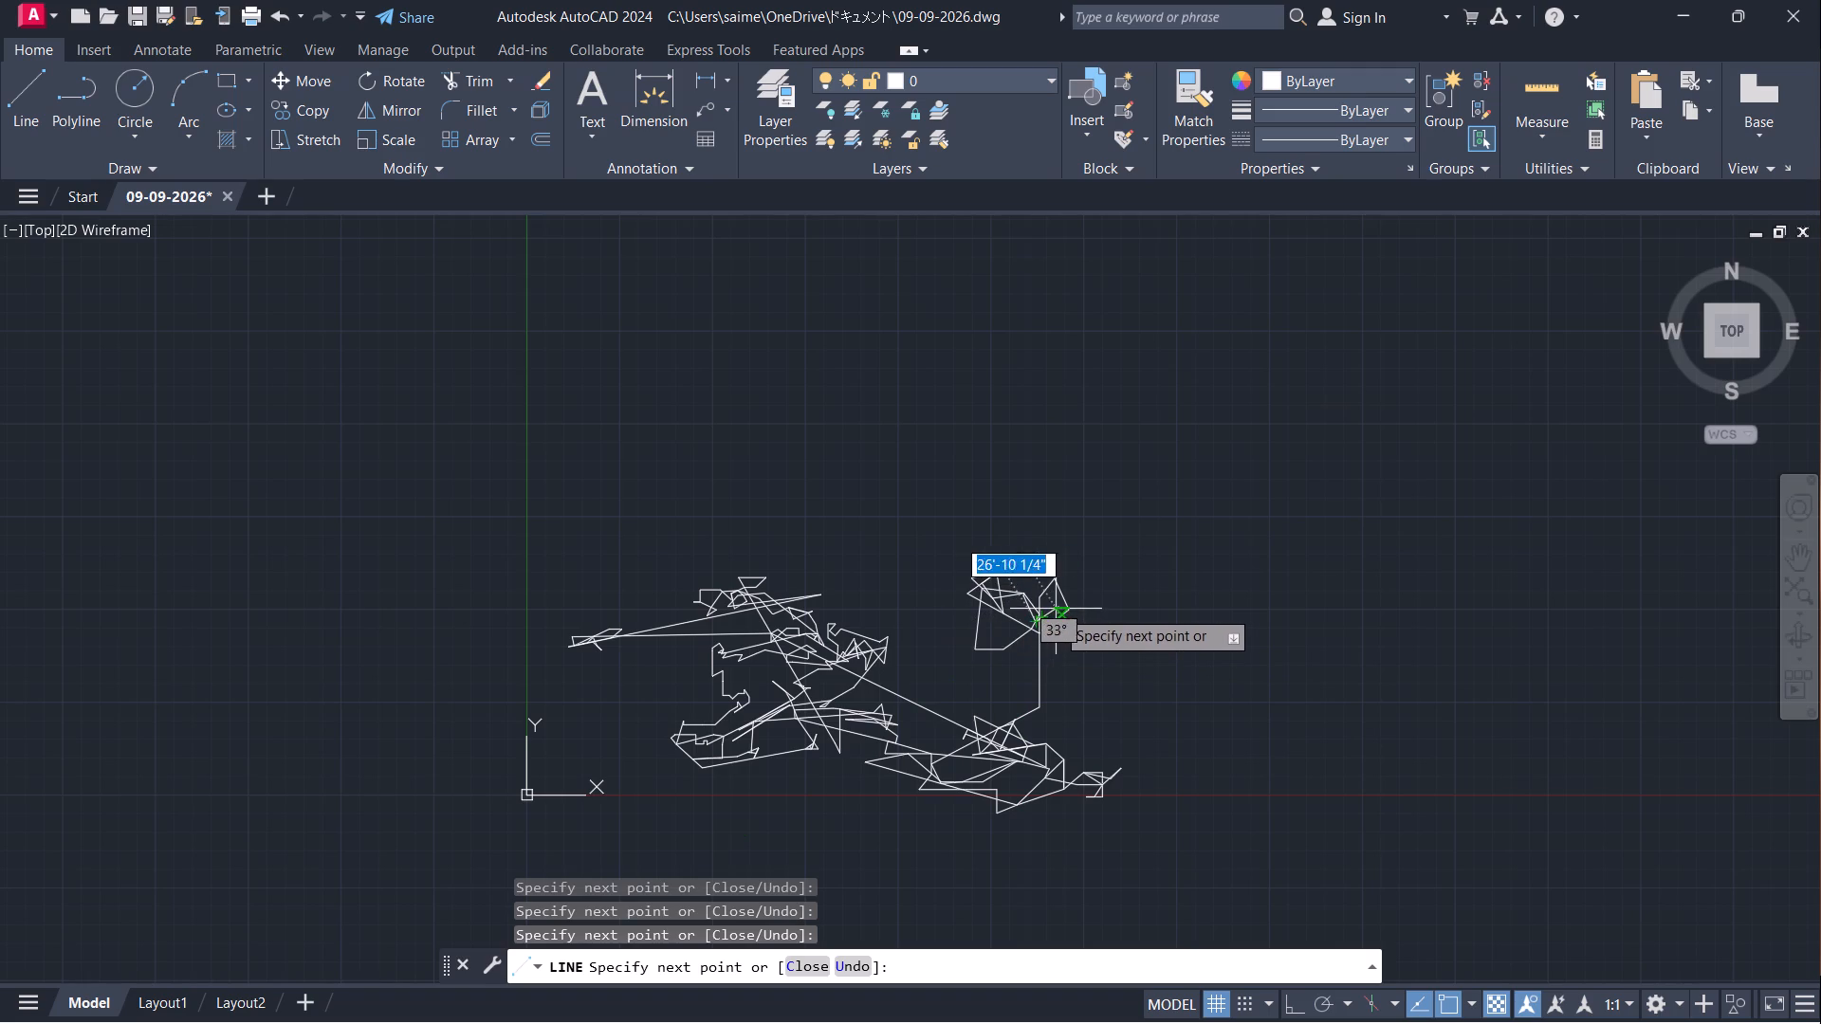
pyautogui.click(1056, 609)
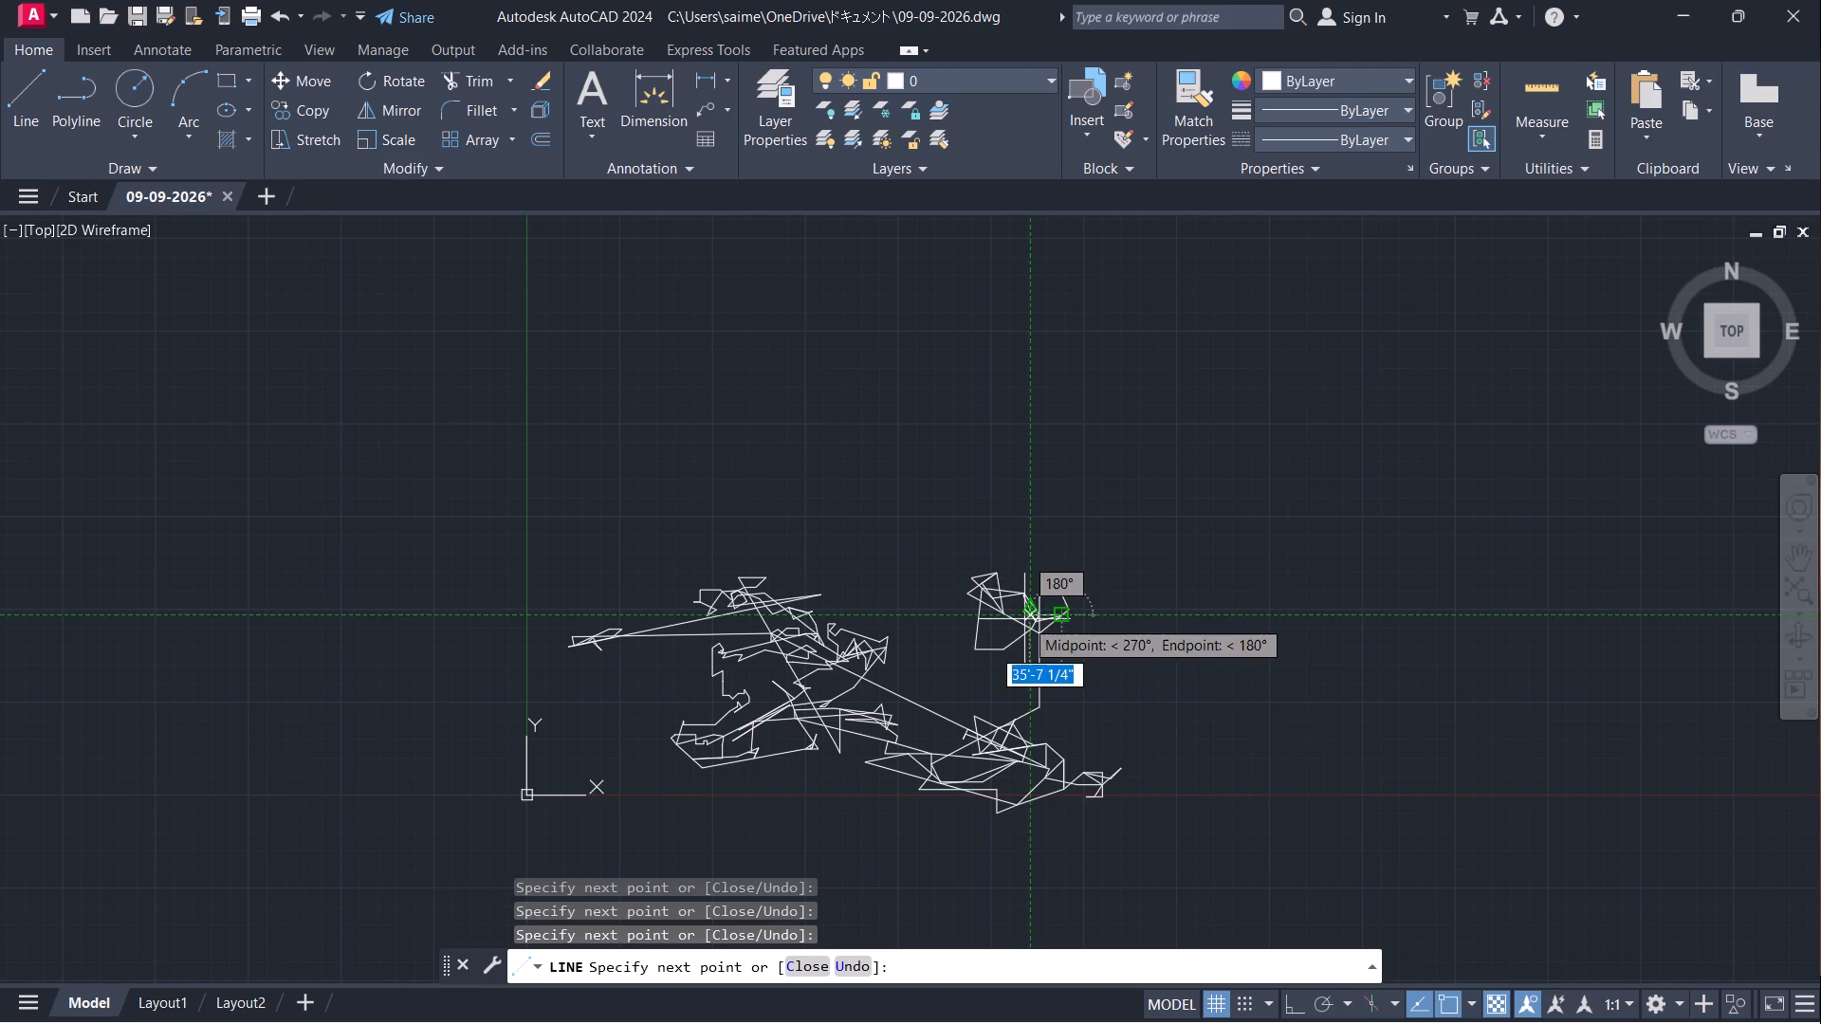
pyautogui.click(1059, 630)
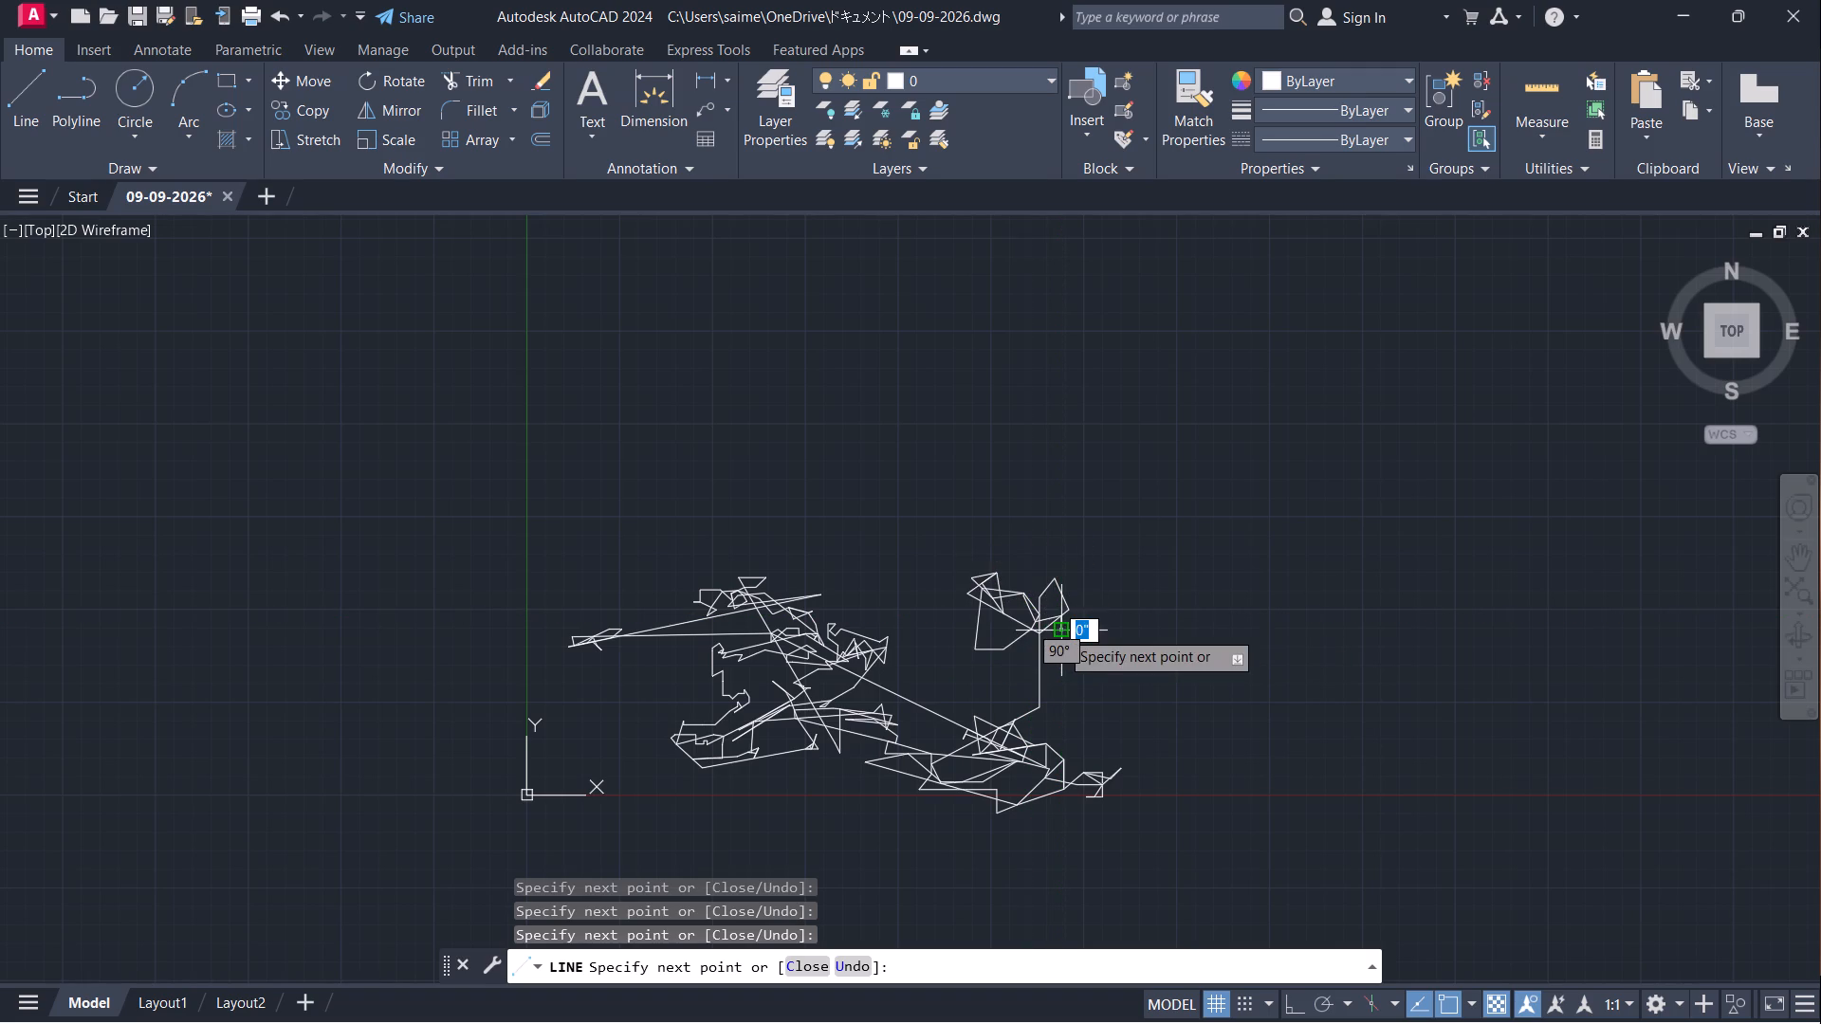
pyautogui.click(1002, 597)
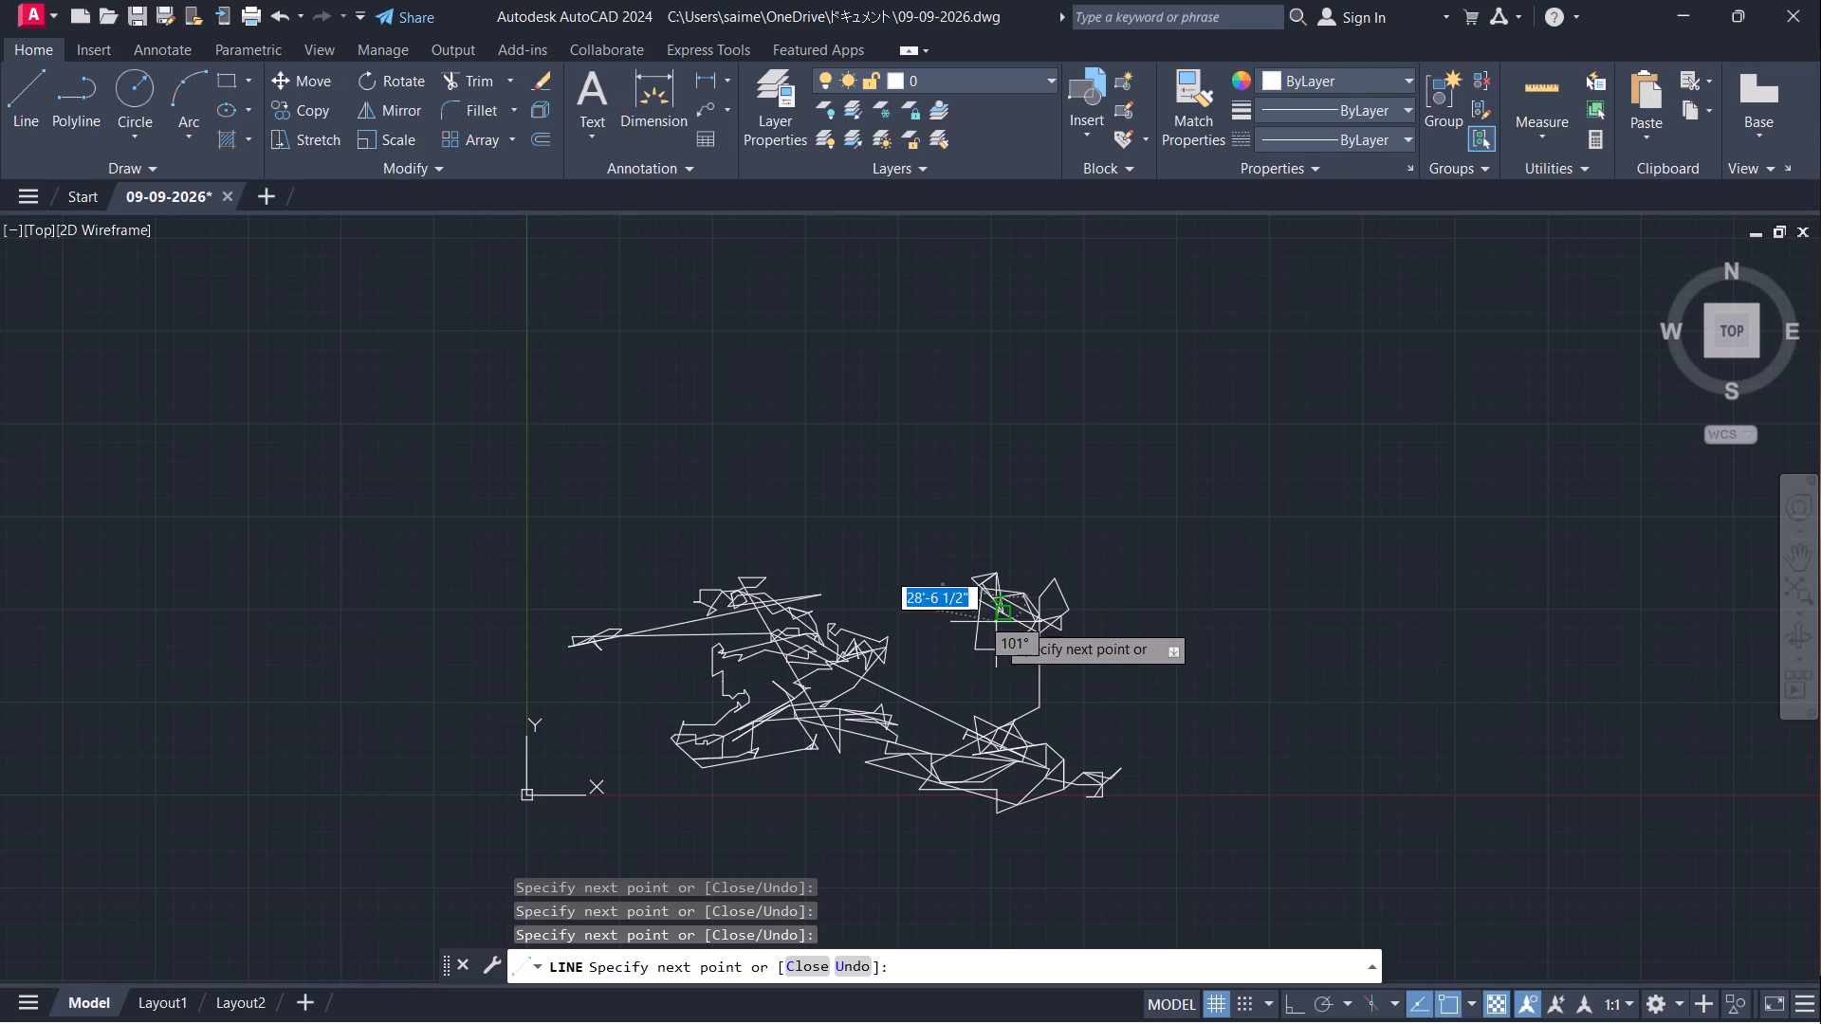
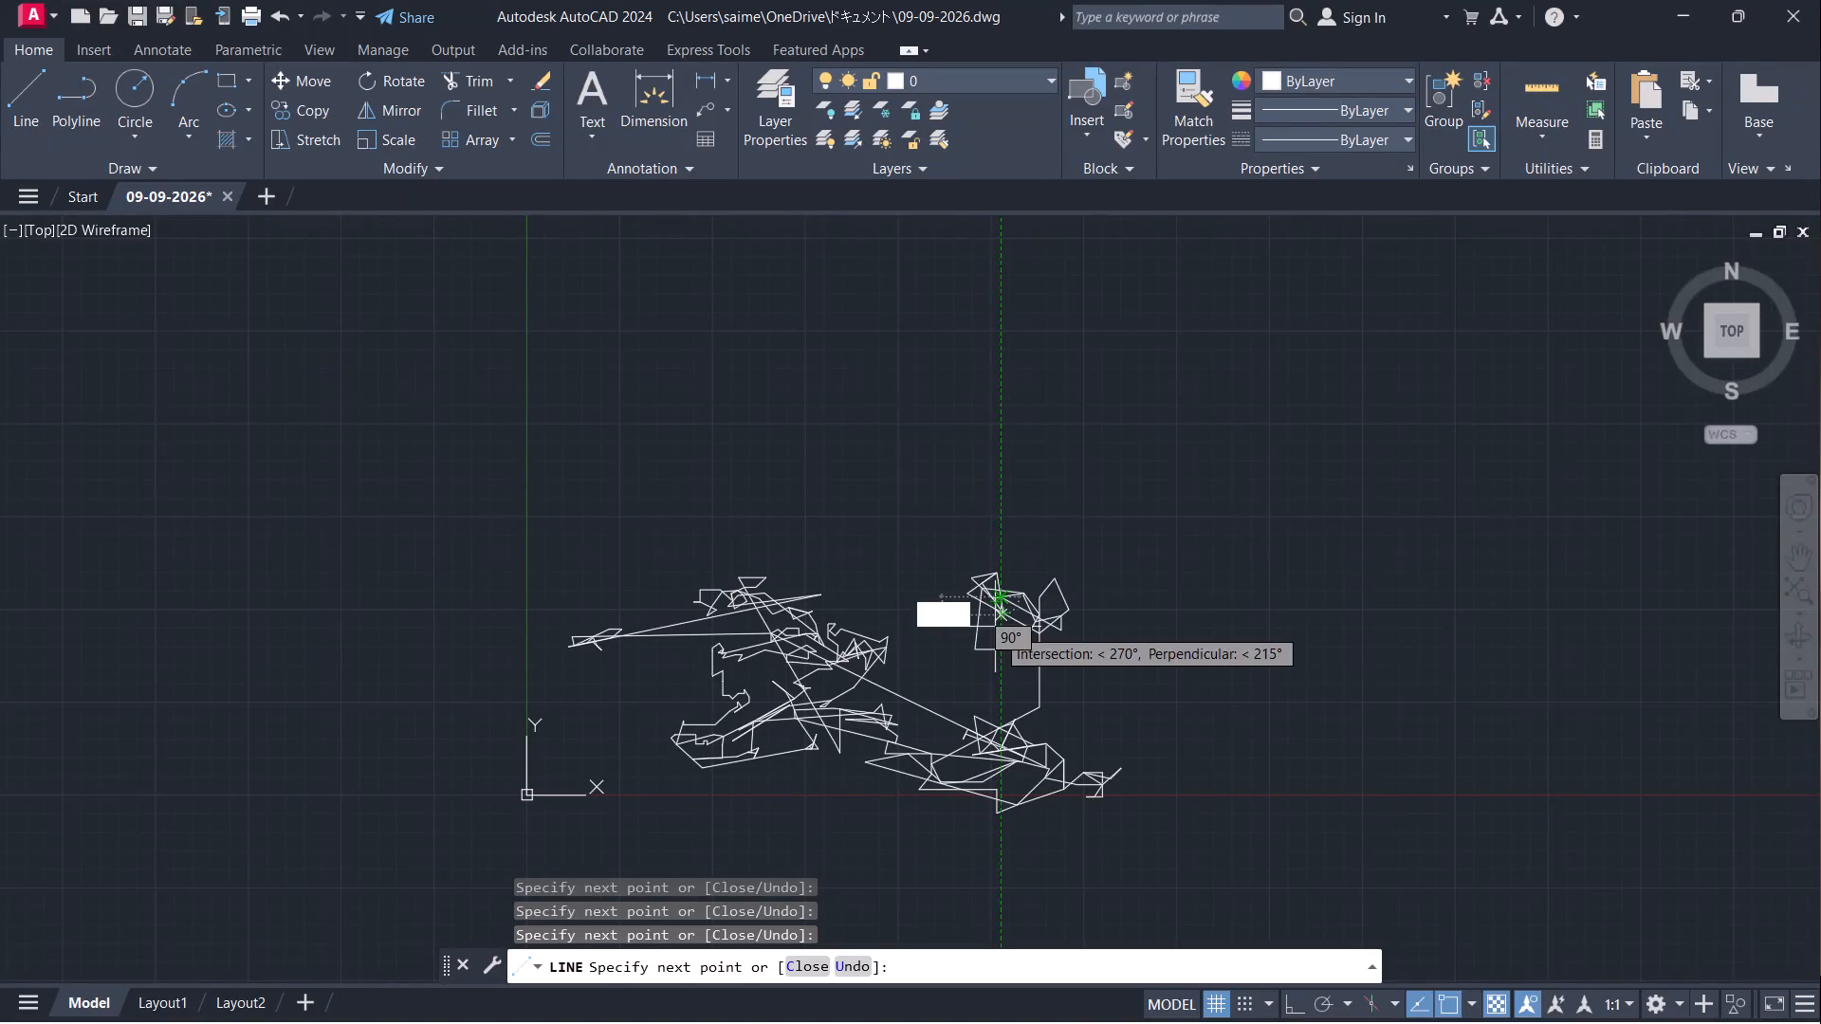
# Carry the line up-right above the kite, outline a narrow pointed loop there, and bring it back down into the kite.
pyautogui.click(1117, 546)
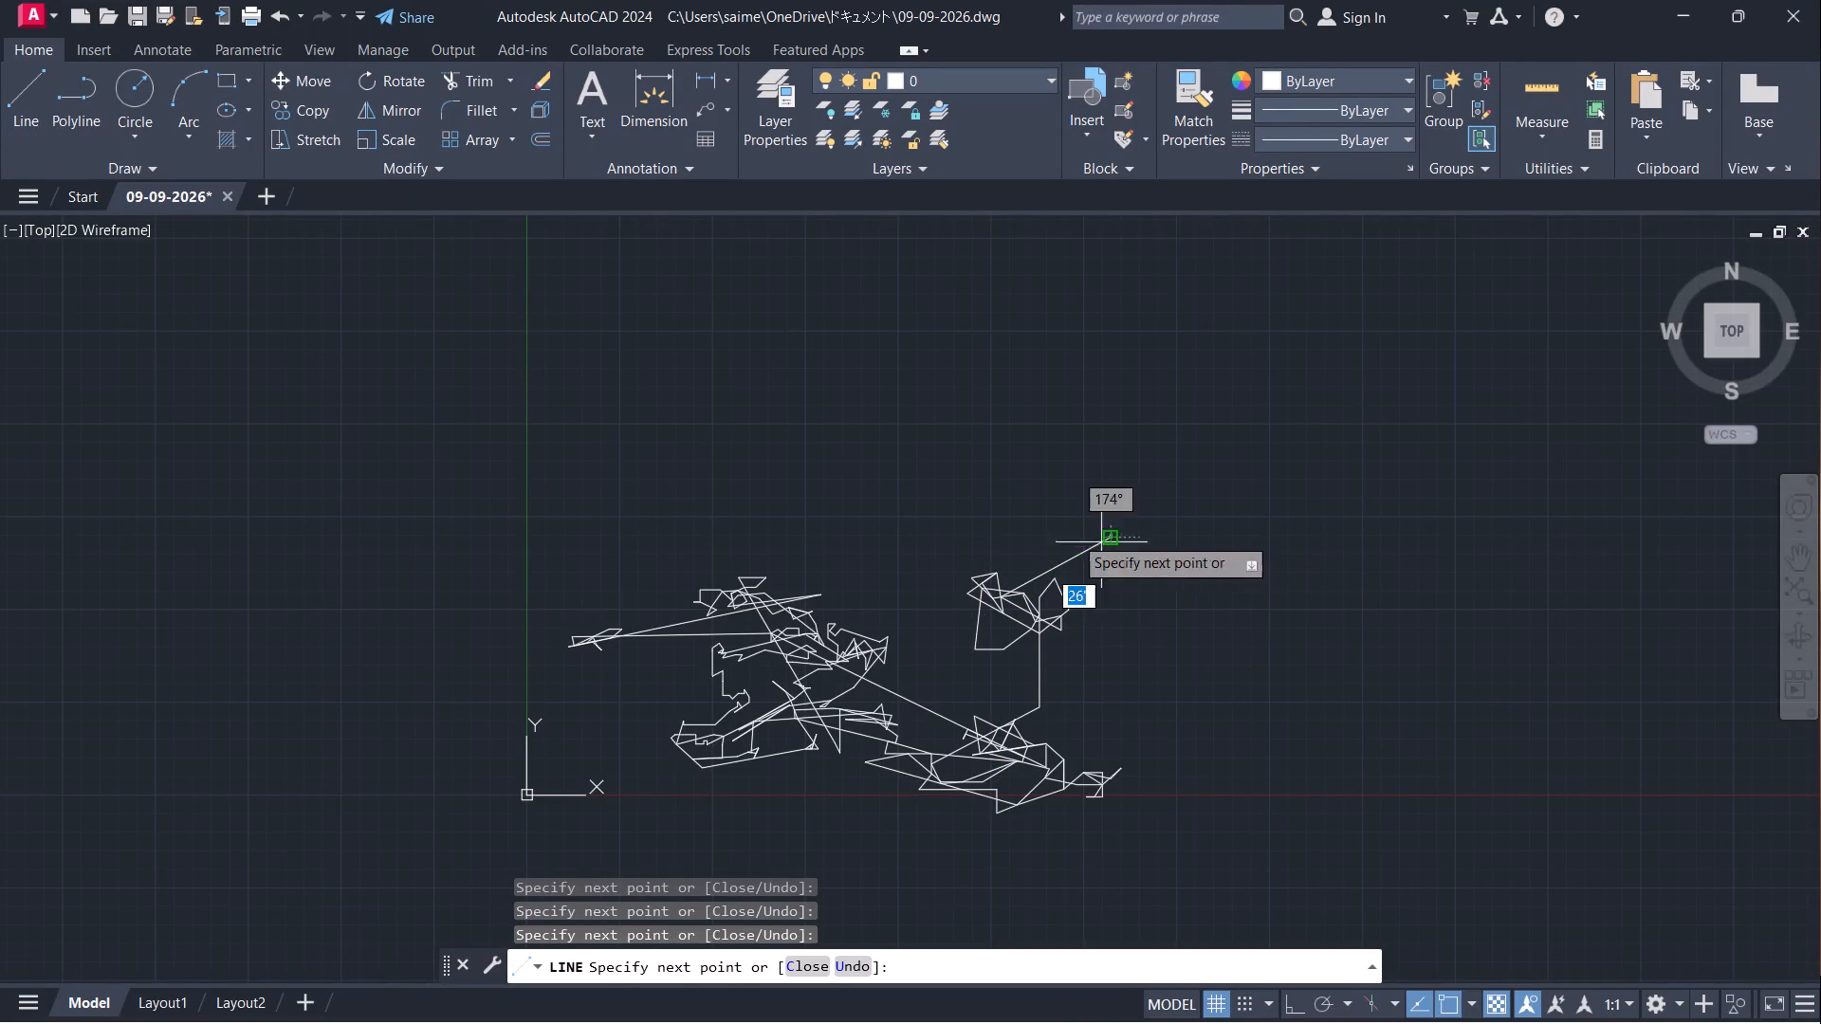
pyautogui.click(1061, 532)
pyautogui.click(1015, 577)
pyautogui.click(1065, 550)
pyautogui.click(1079, 574)
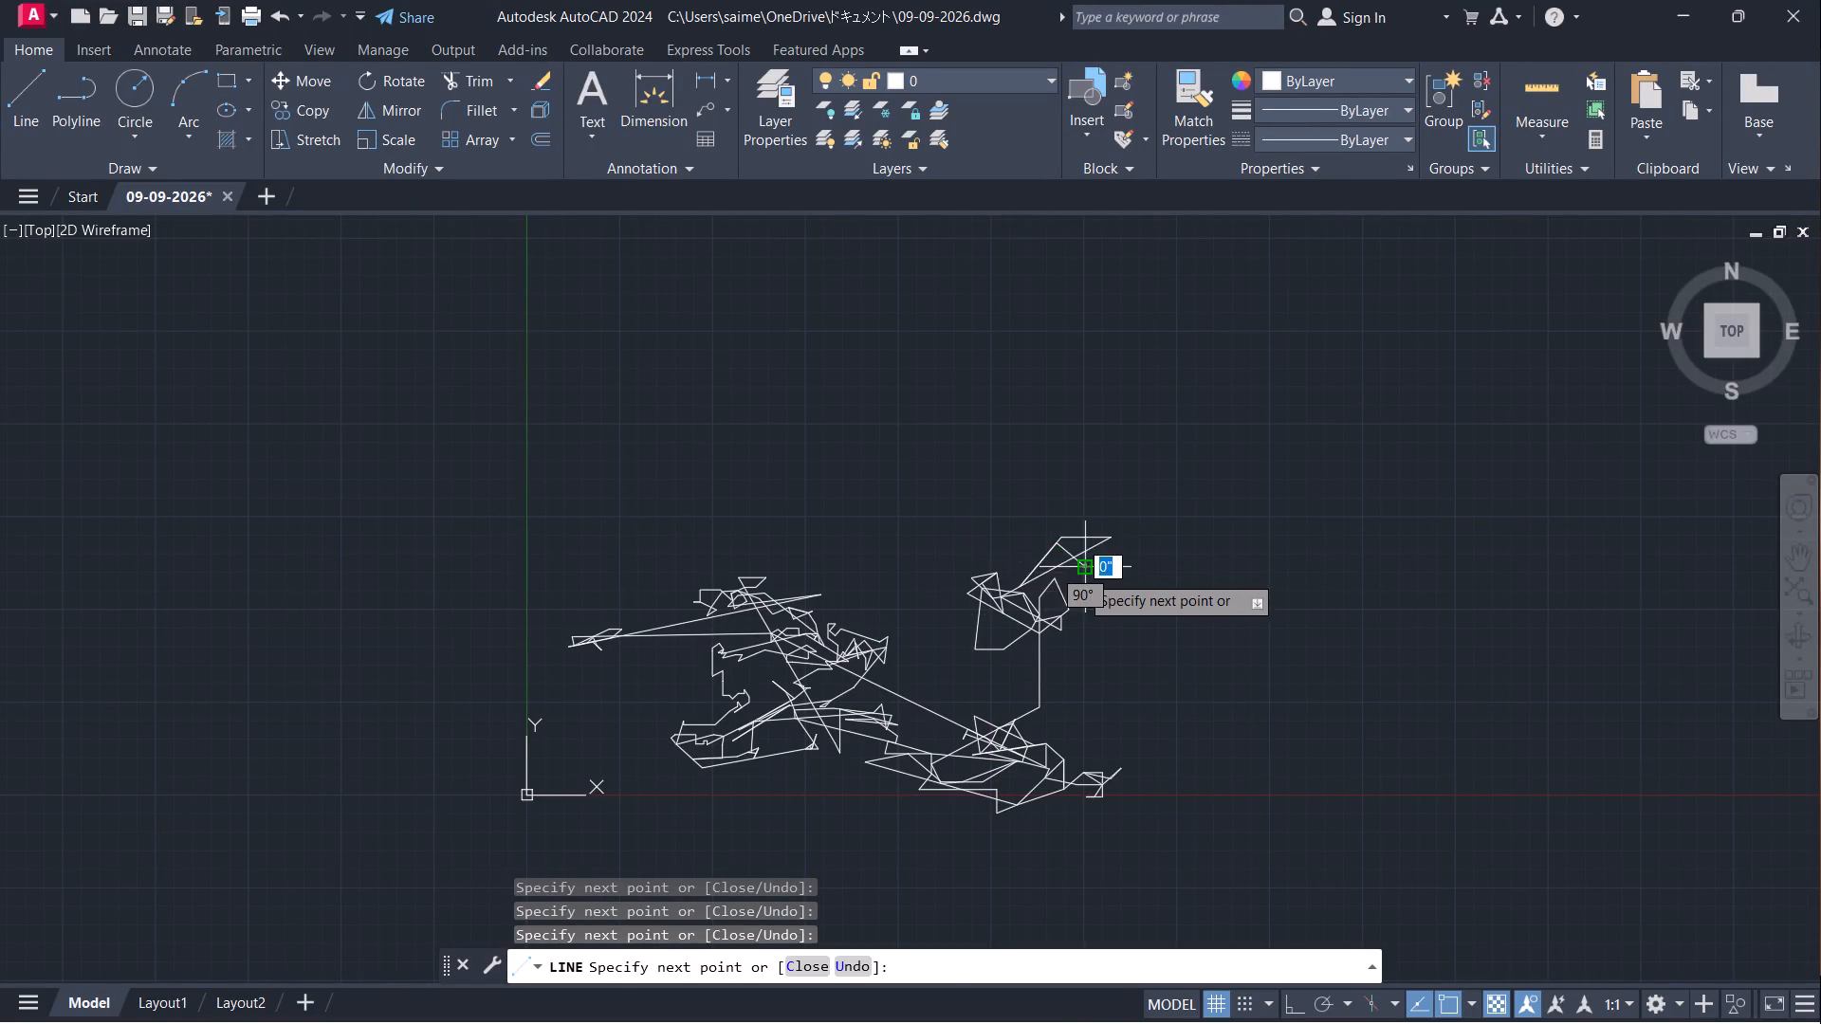
pyautogui.click(1077, 613)
pyautogui.click(1049, 620)
pyautogui.click(1066, 592)
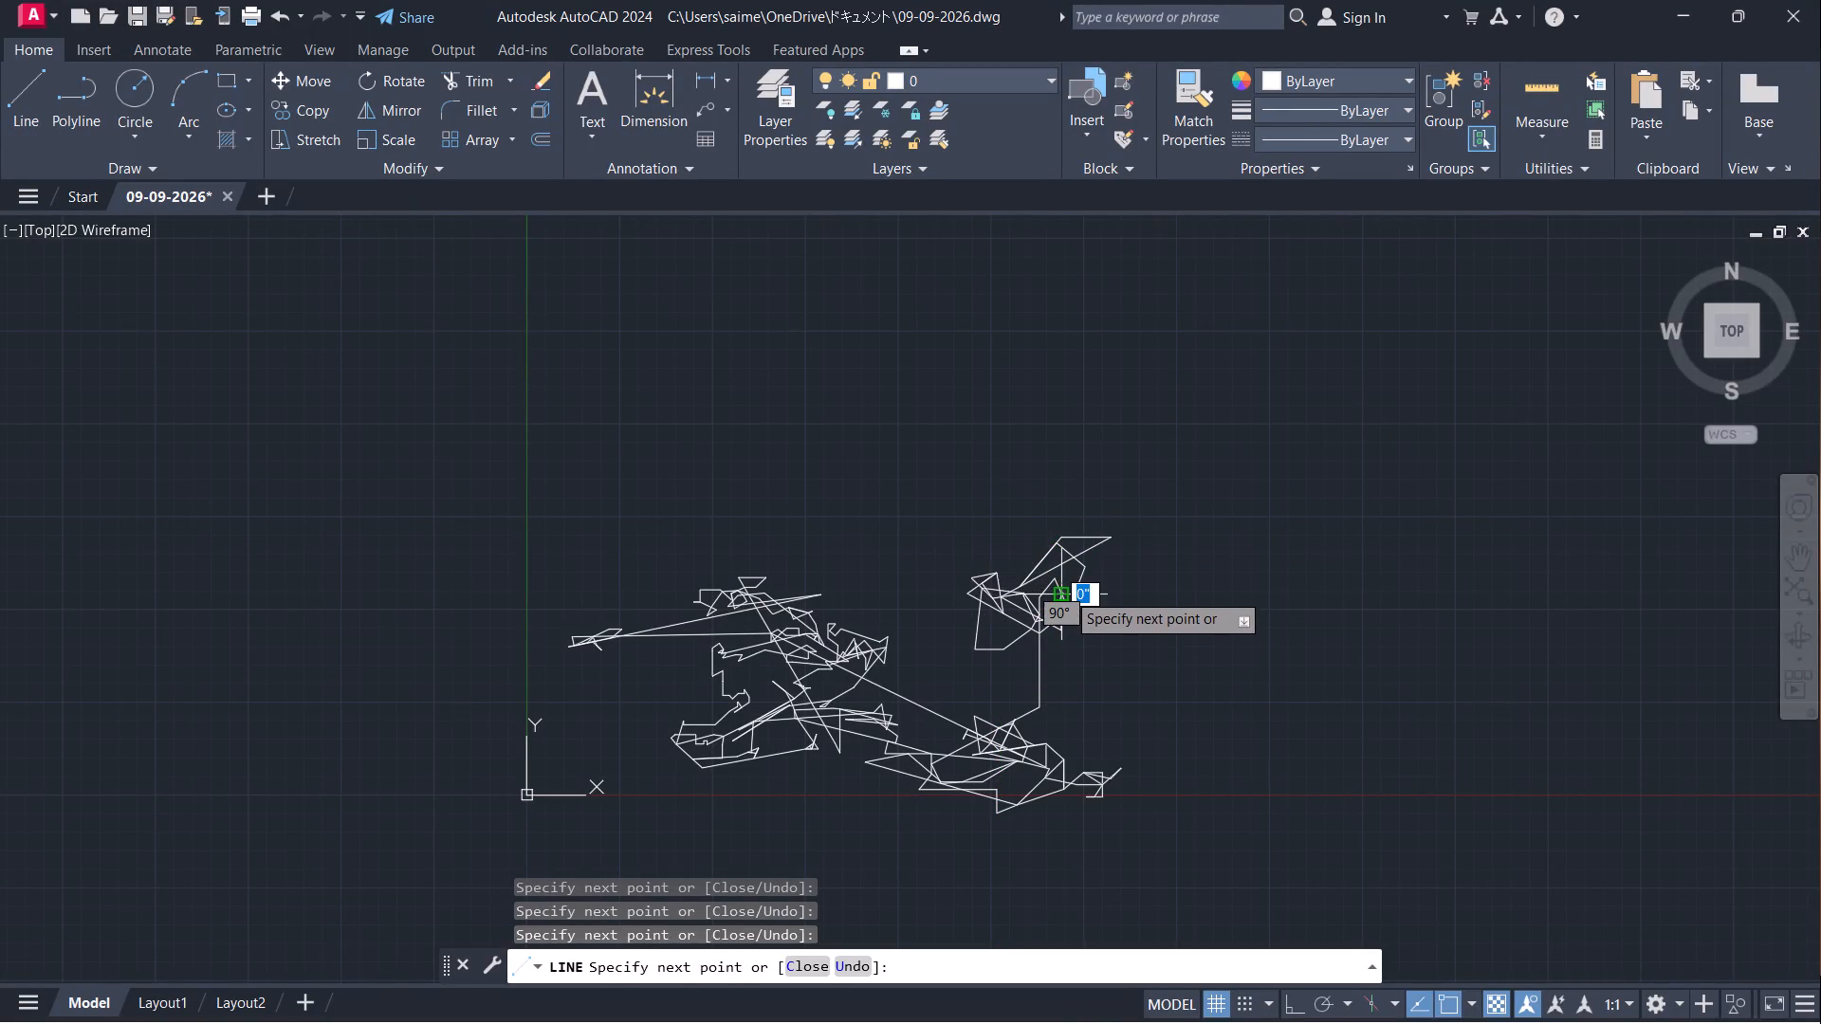
# Zigzag the line left from the kite and down to the base of the loop beside the vertical, adding short segments.
pyautogui.click(1026, 624)
pyautogui.click(1041, 593)
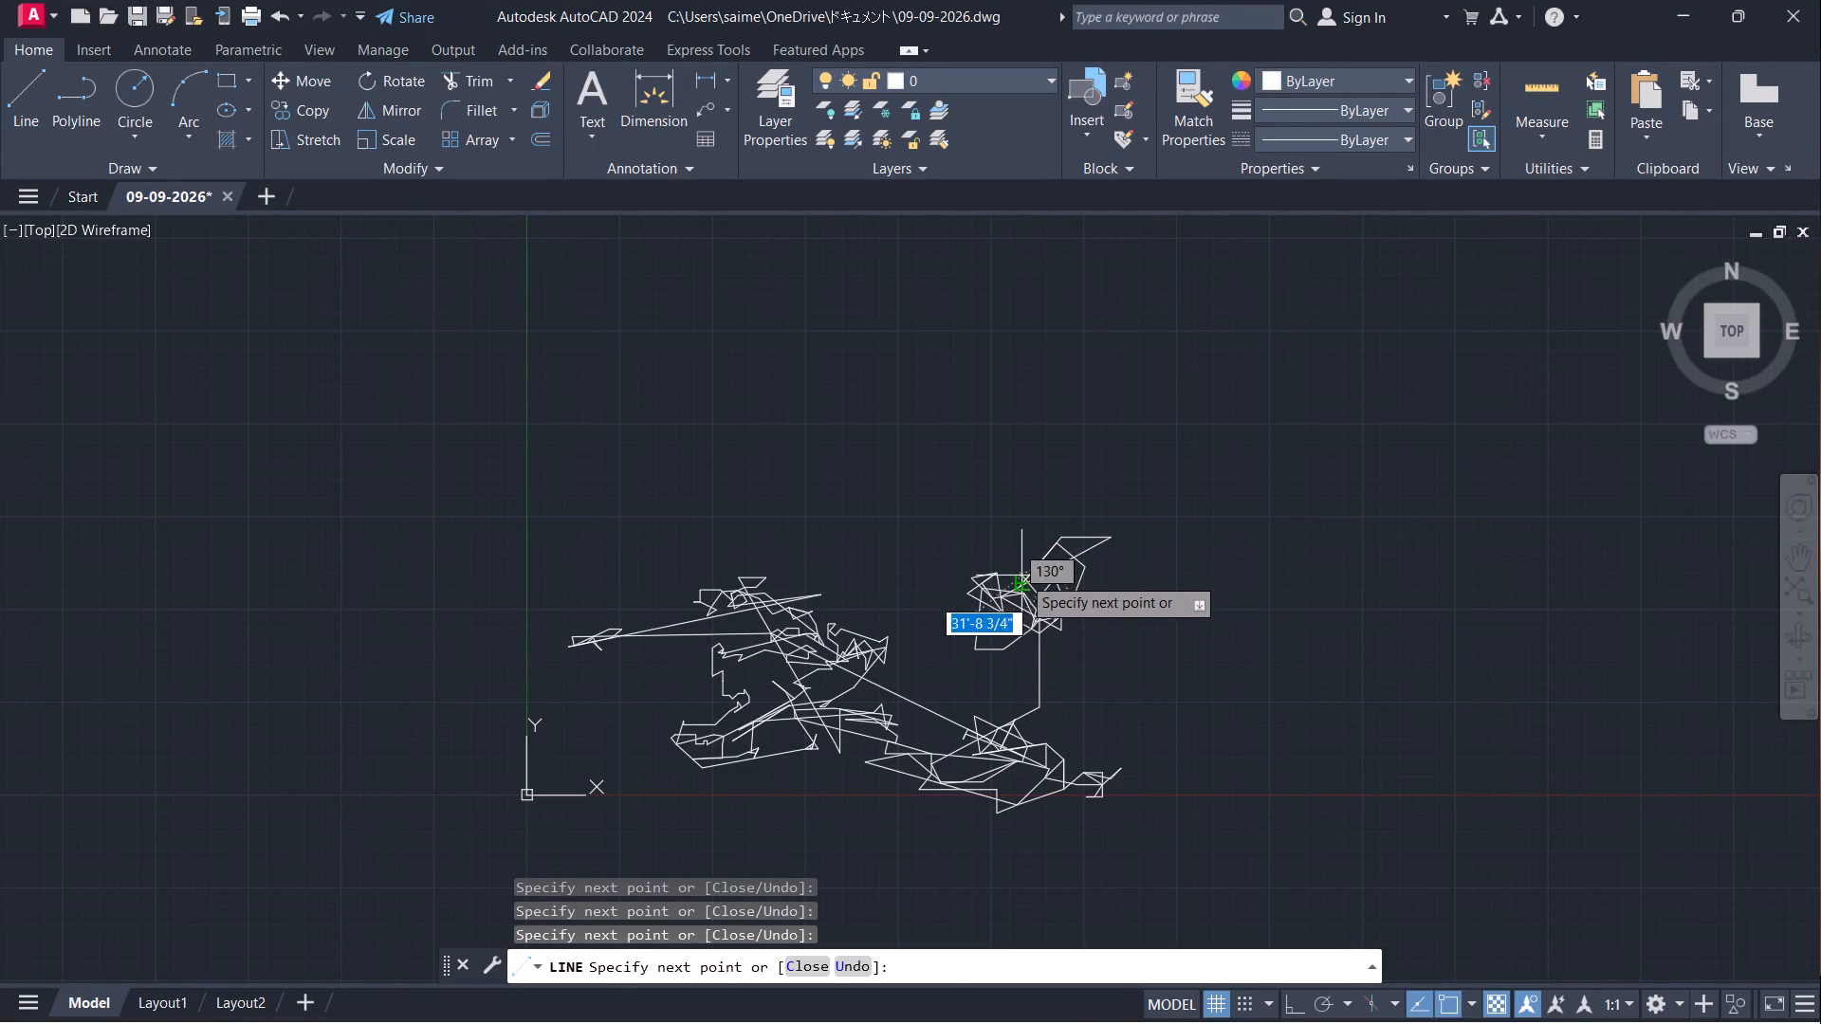
pyautogui.click(1021, 576)
pyautogui.click(1034, 619)
pyautogui.click(1007, 644)
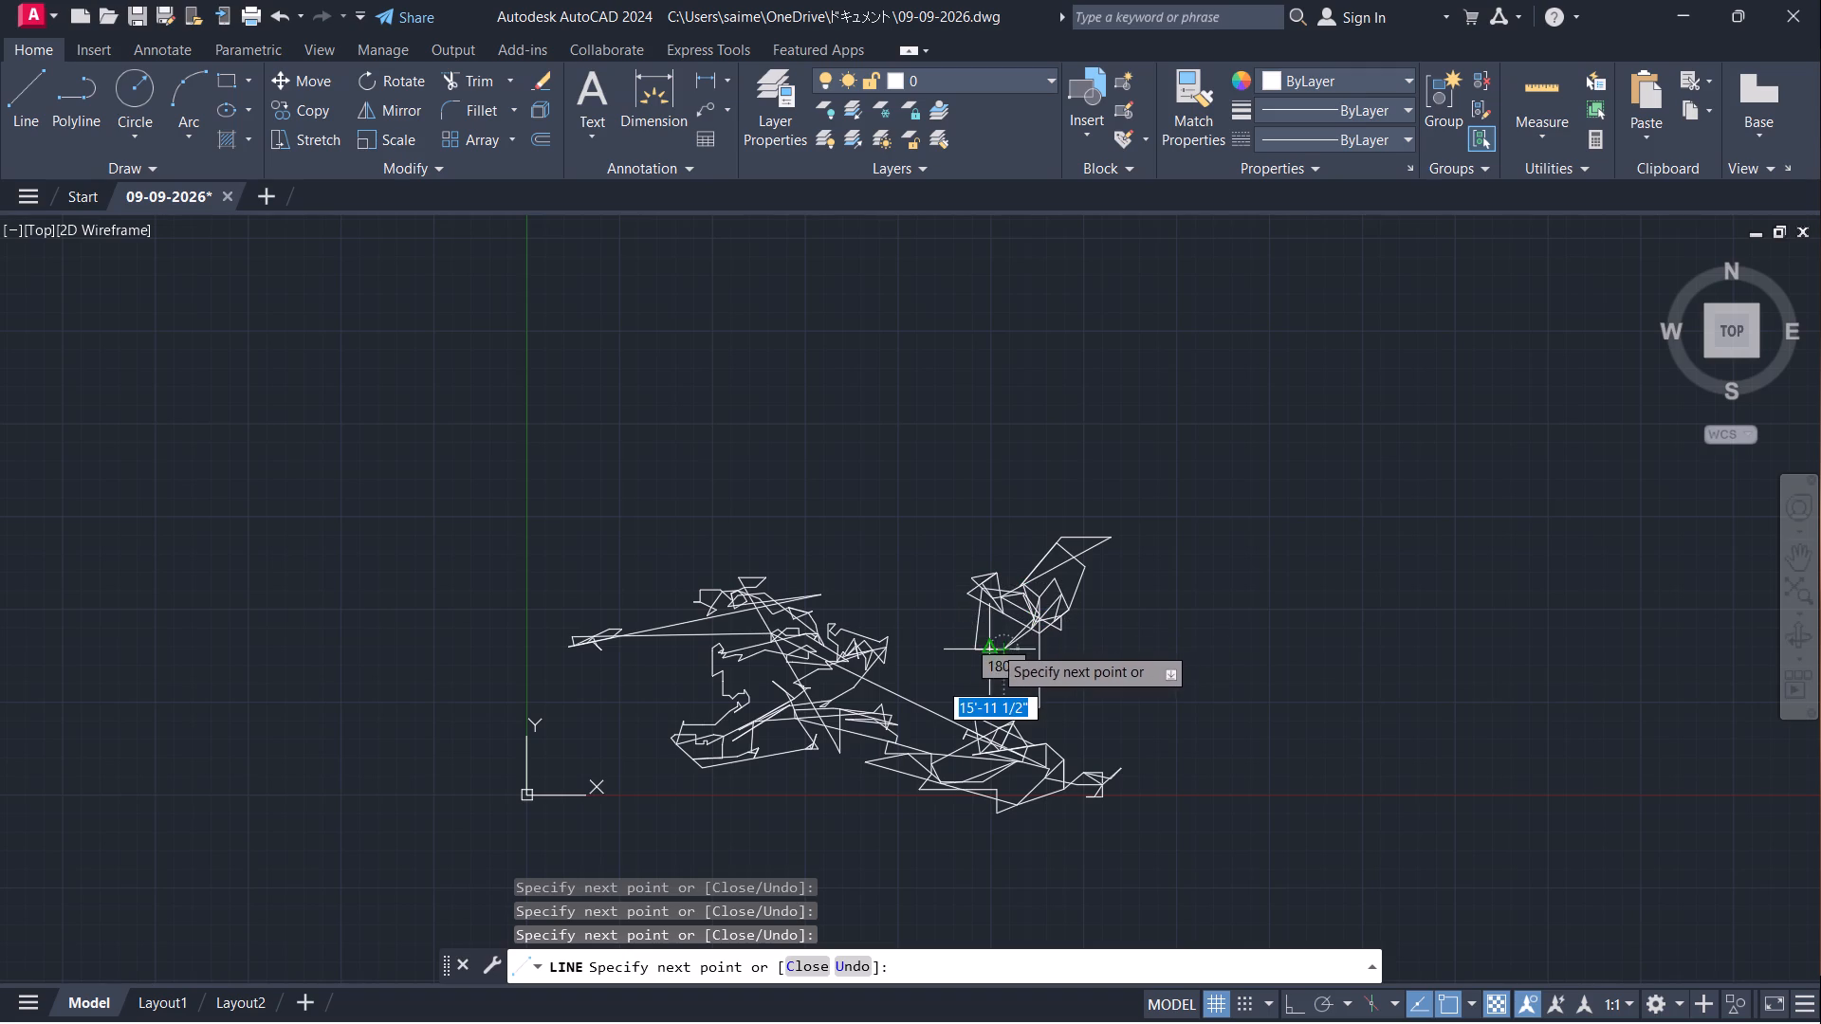
pyautogui.click(992, 646)
pyautogui.click(1008, 637)
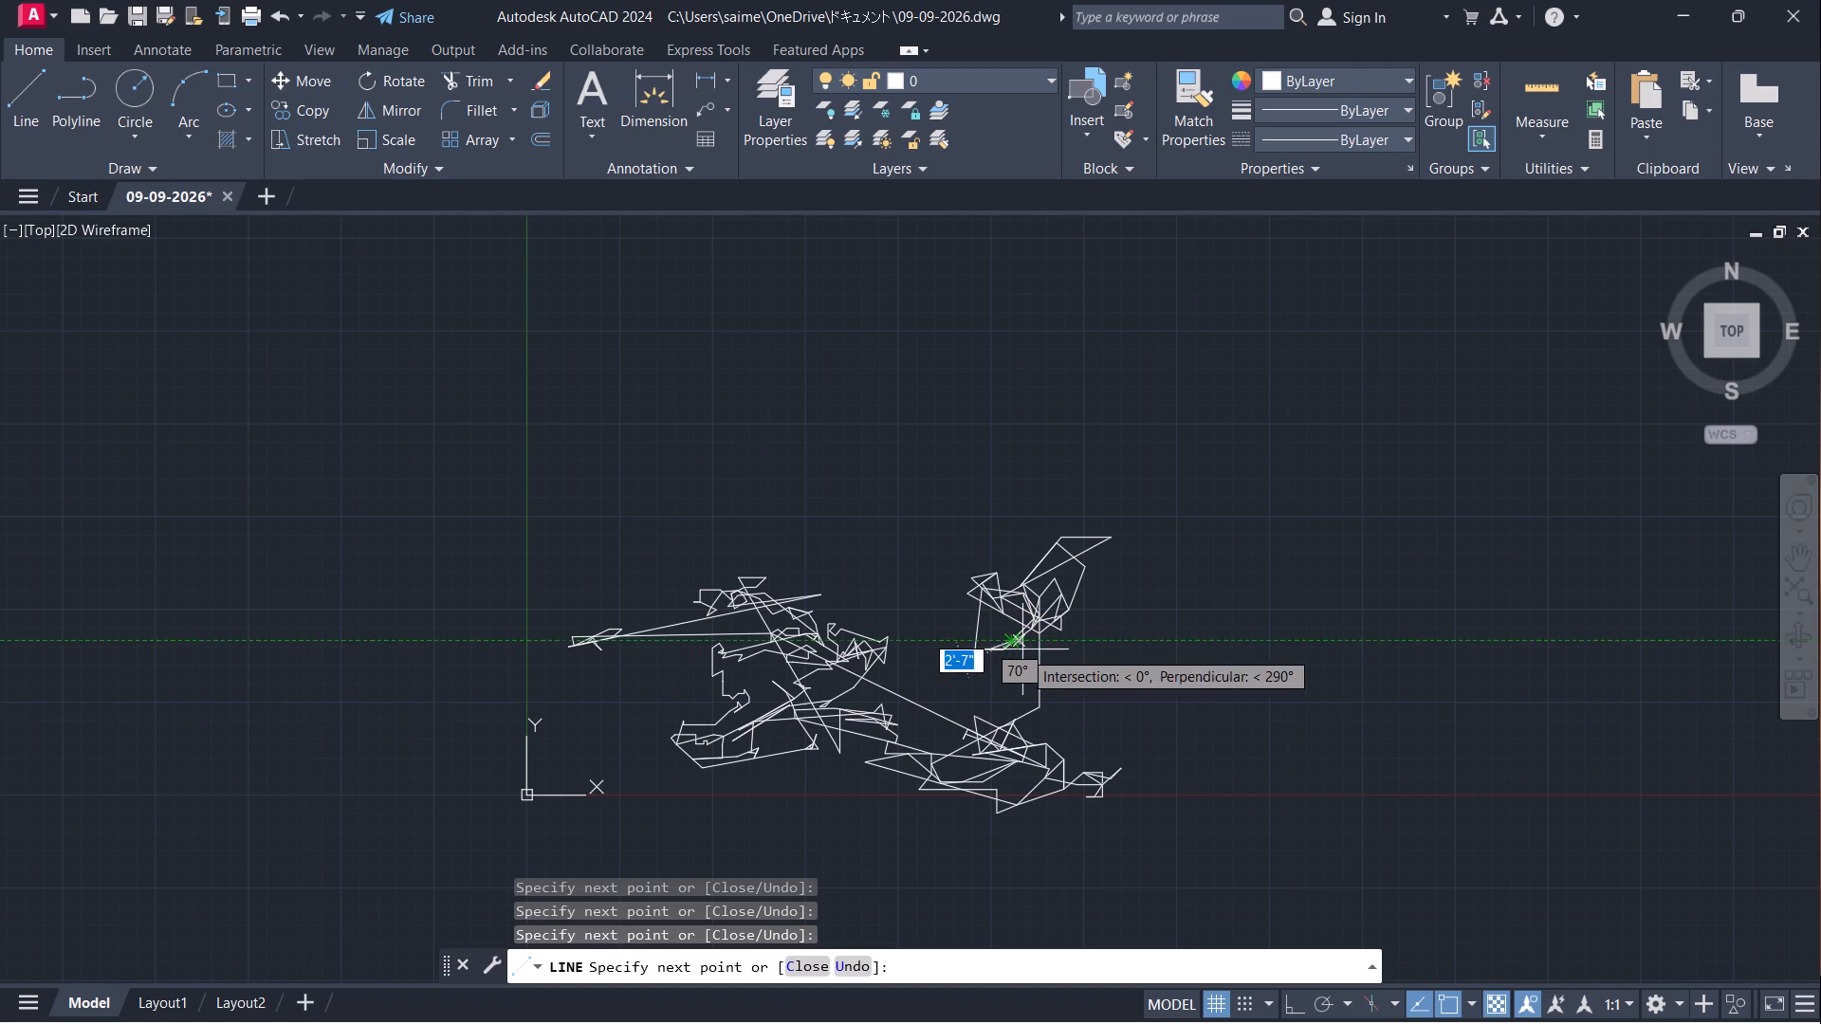
pyautogui.click(1022, 649)
pyautogui.click(1021, 653)
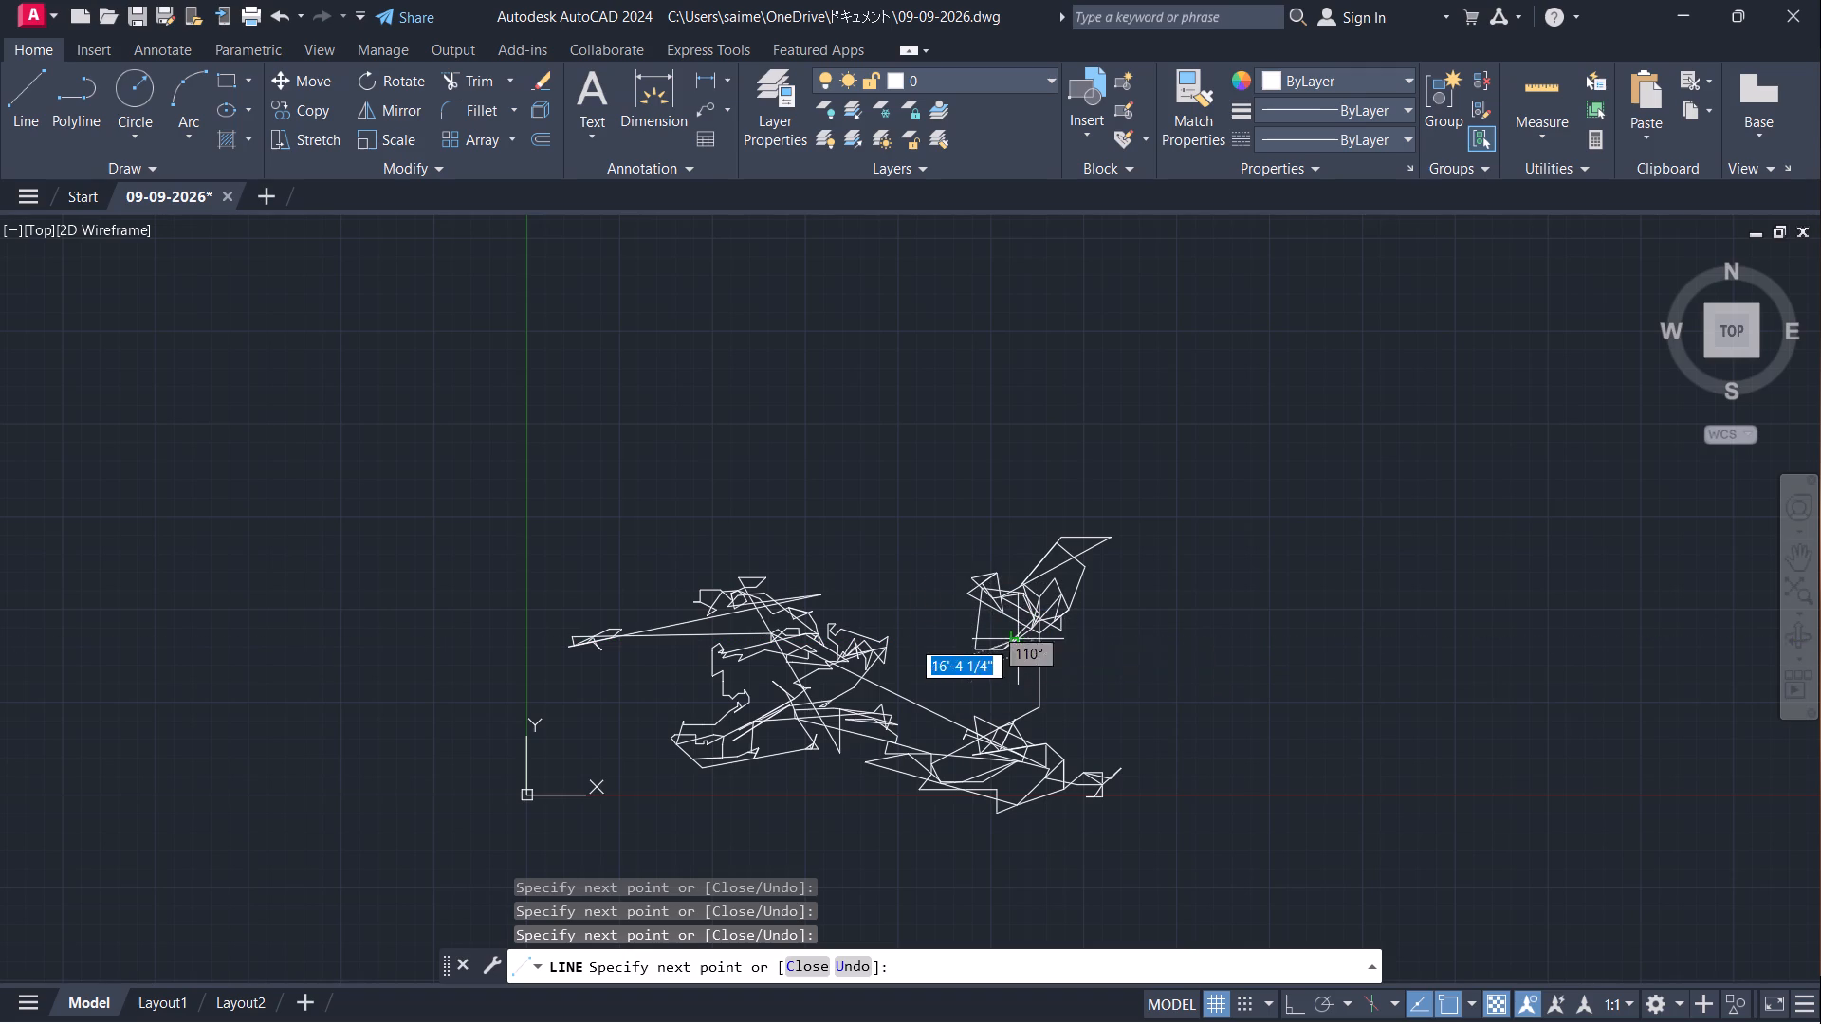
# Zigzag short segments around the vertical just below the kite, including a small spike out to the right and back.
pyautogui.click(1025, 617)
pyautogui.click(1035, 657)
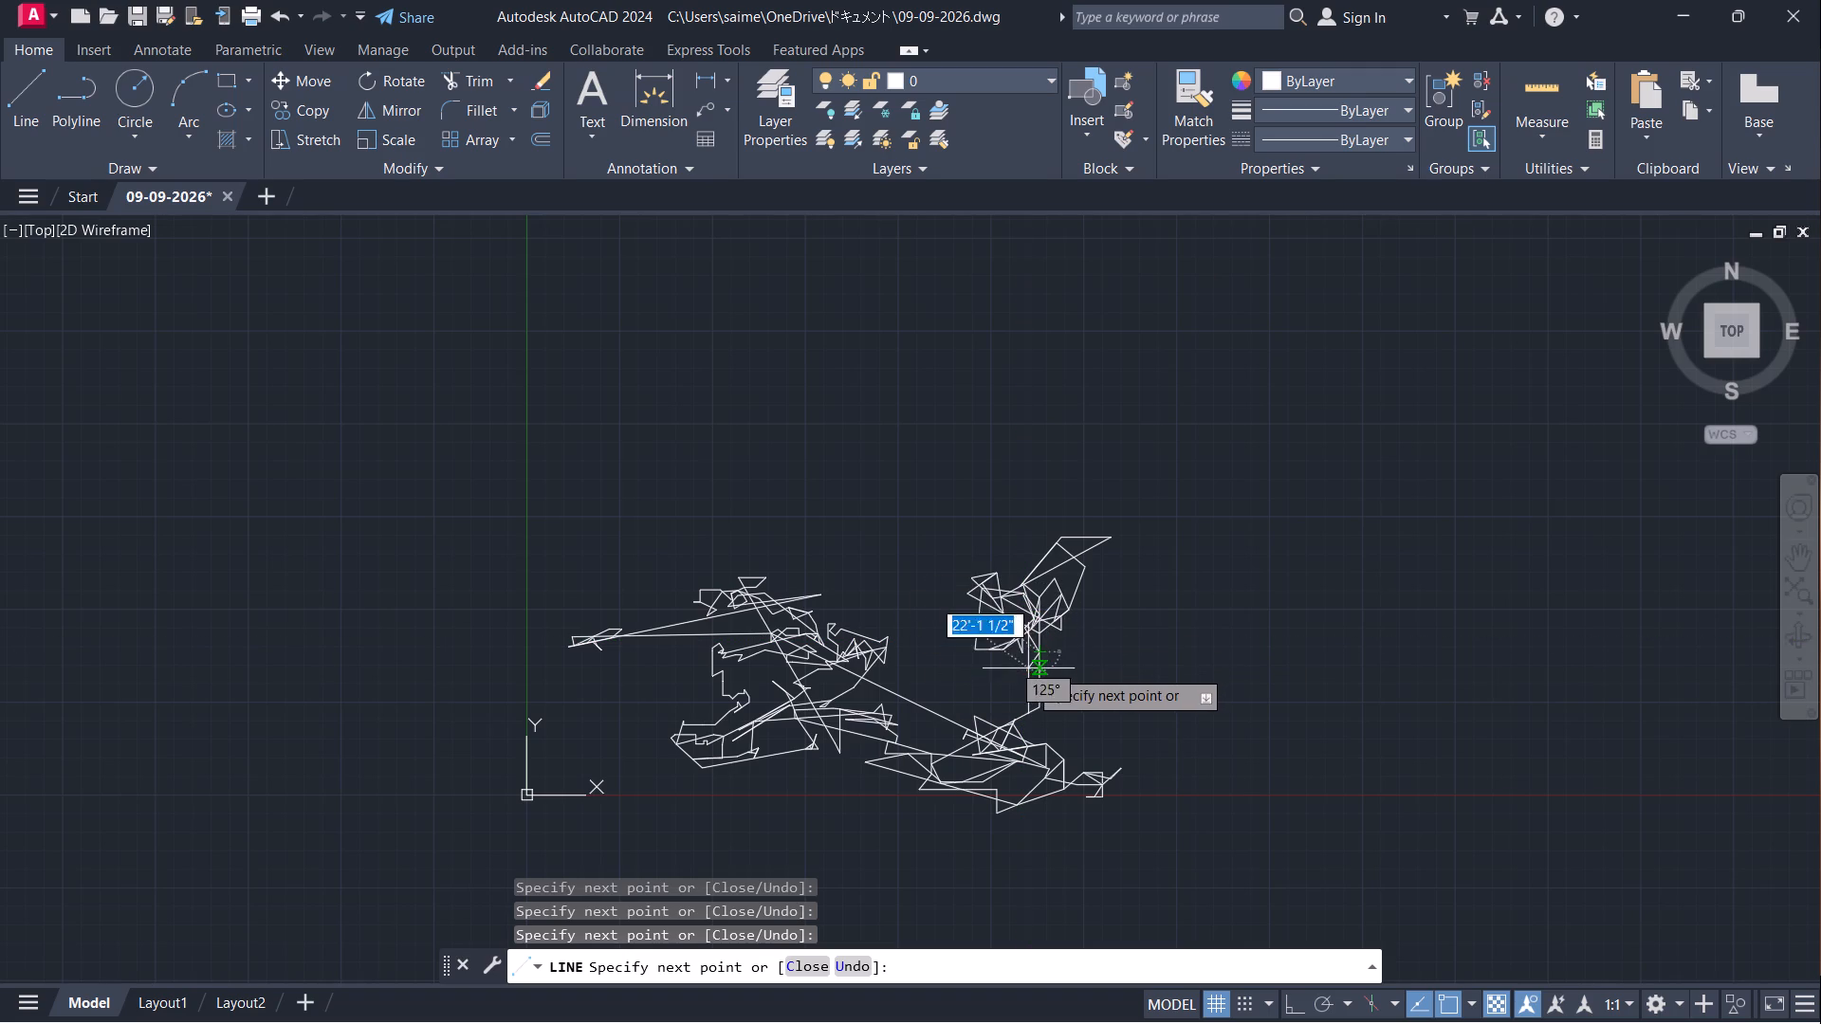
pyautogui.click(1028, 668)
pyautogui.click(1047, 650)
pyautogui.click(1047, 664)
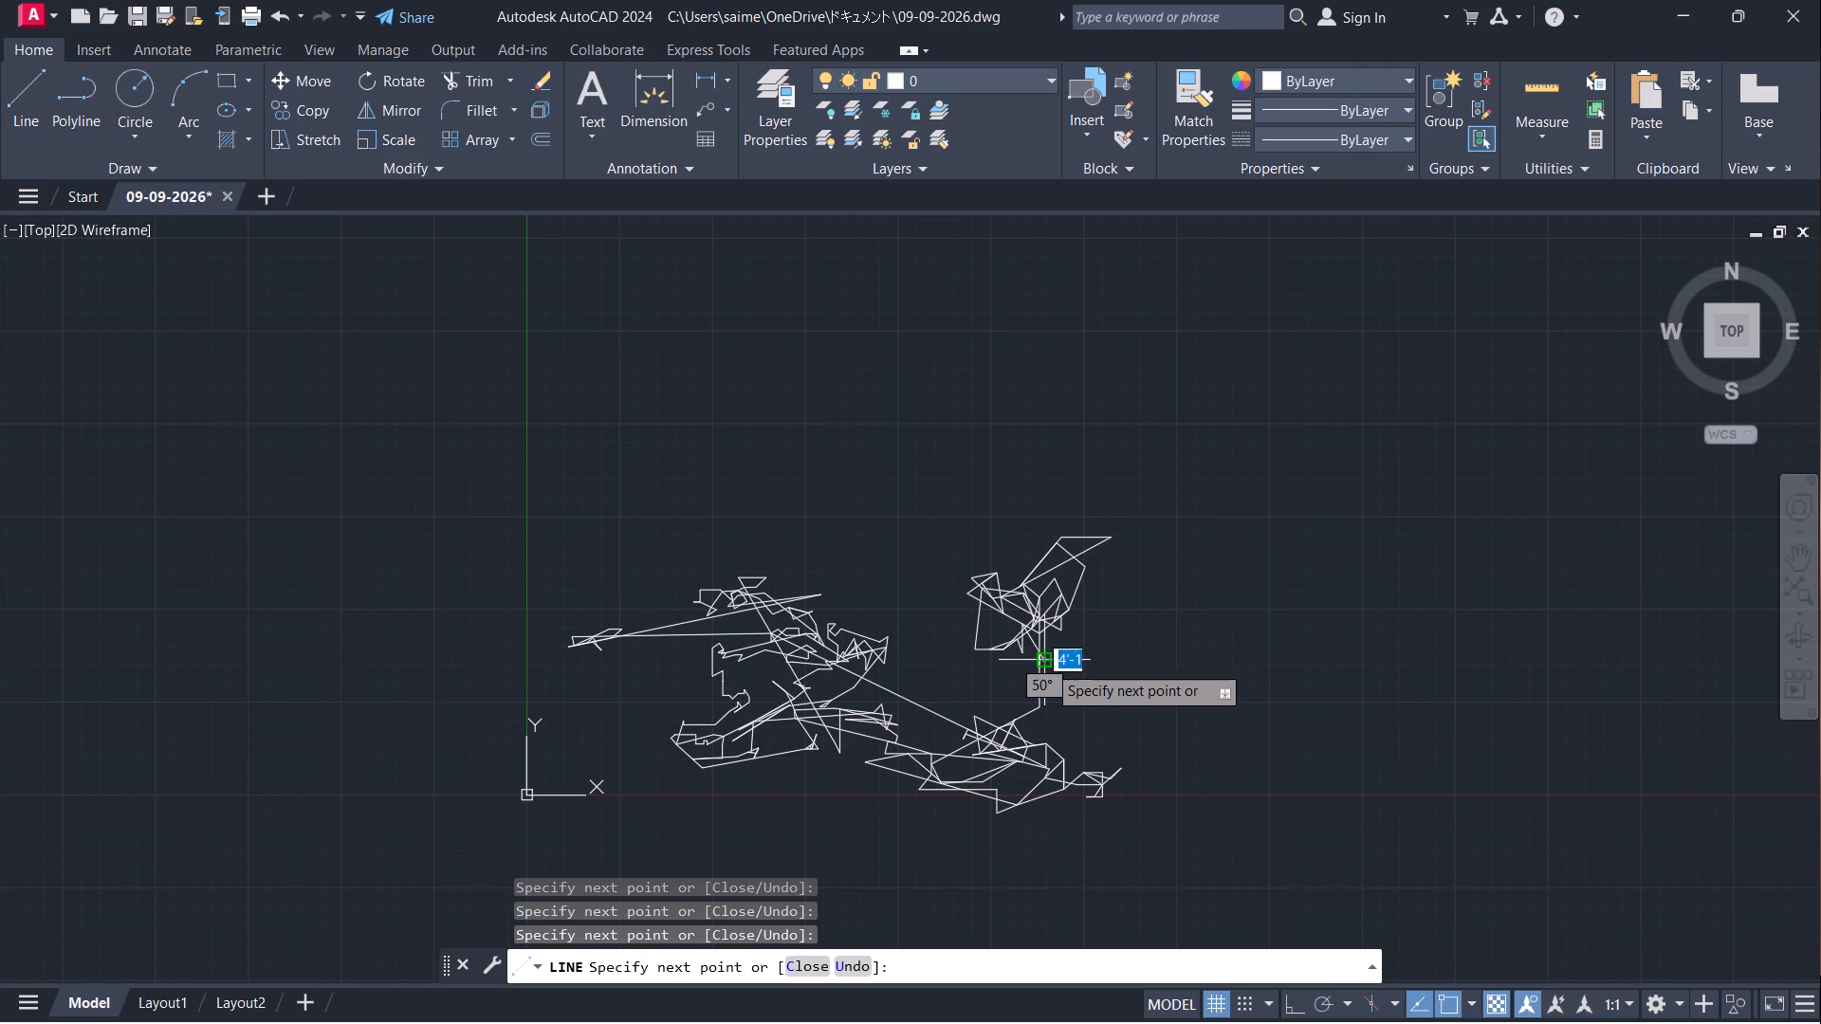
pyautogui.click(1042, 667)
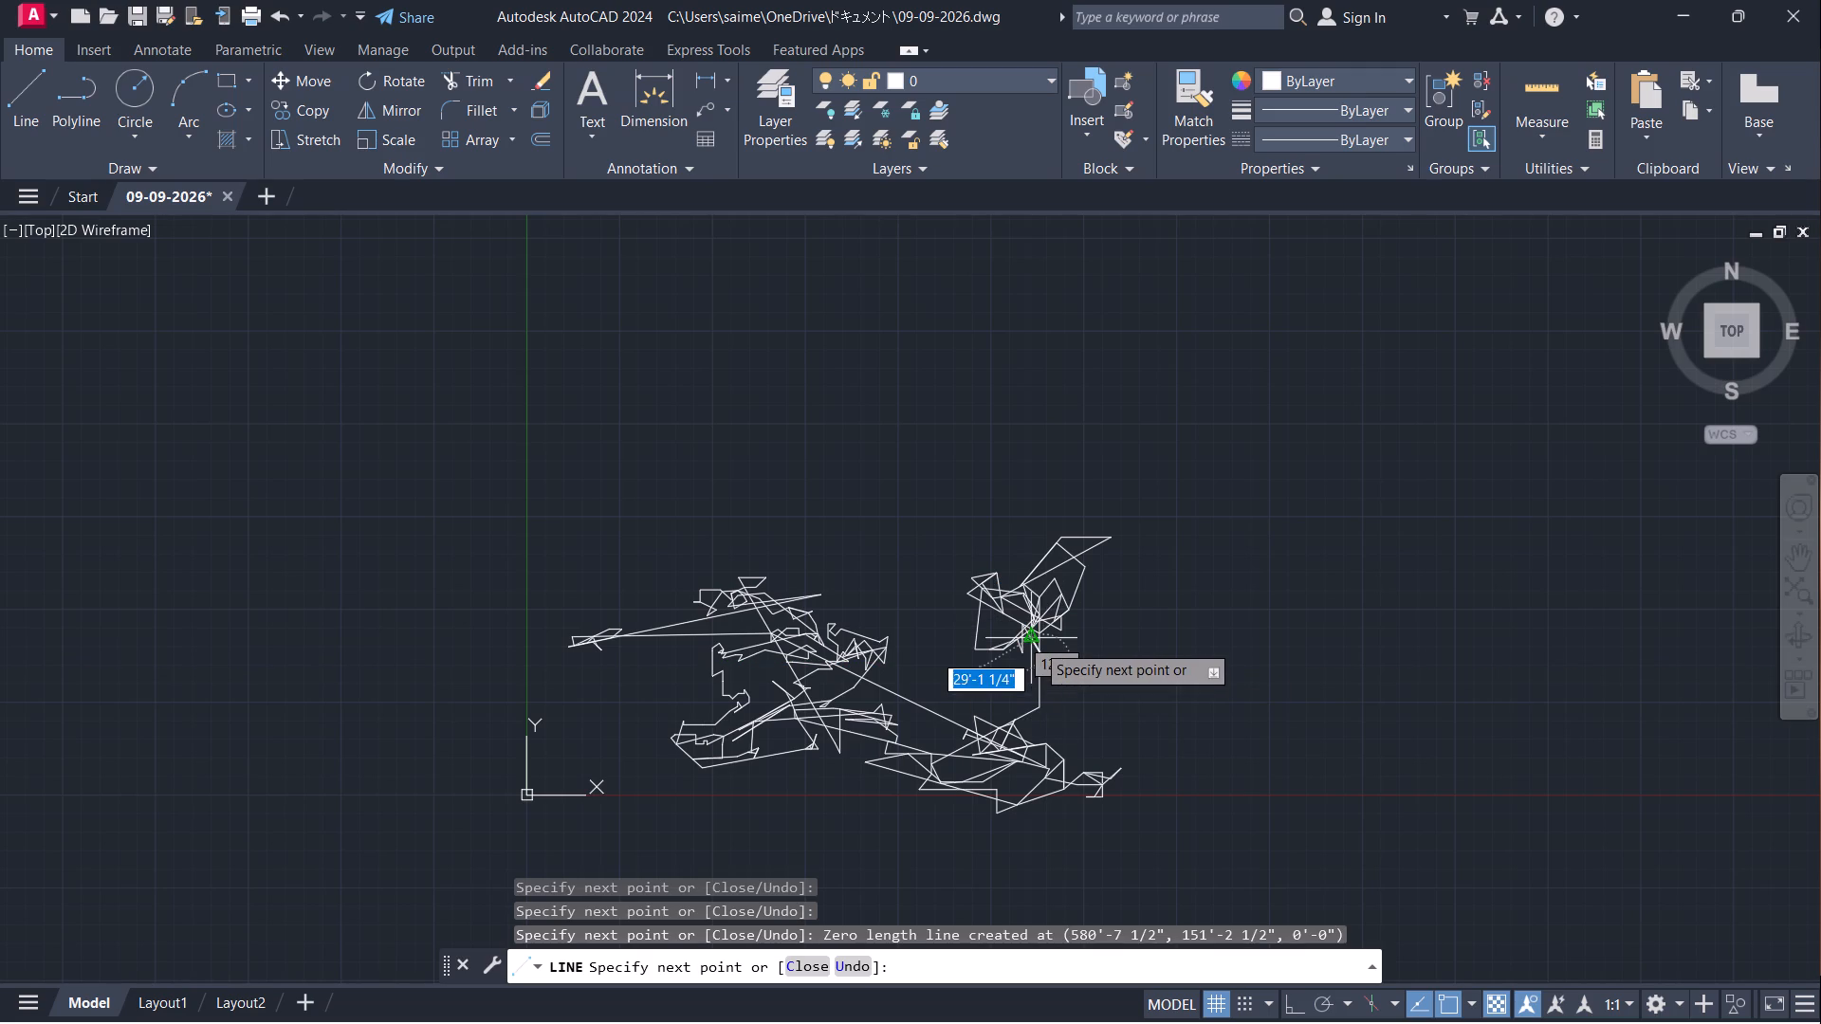
pyautogui.click(1036, 643)
pyautogui.click(1082, 643)
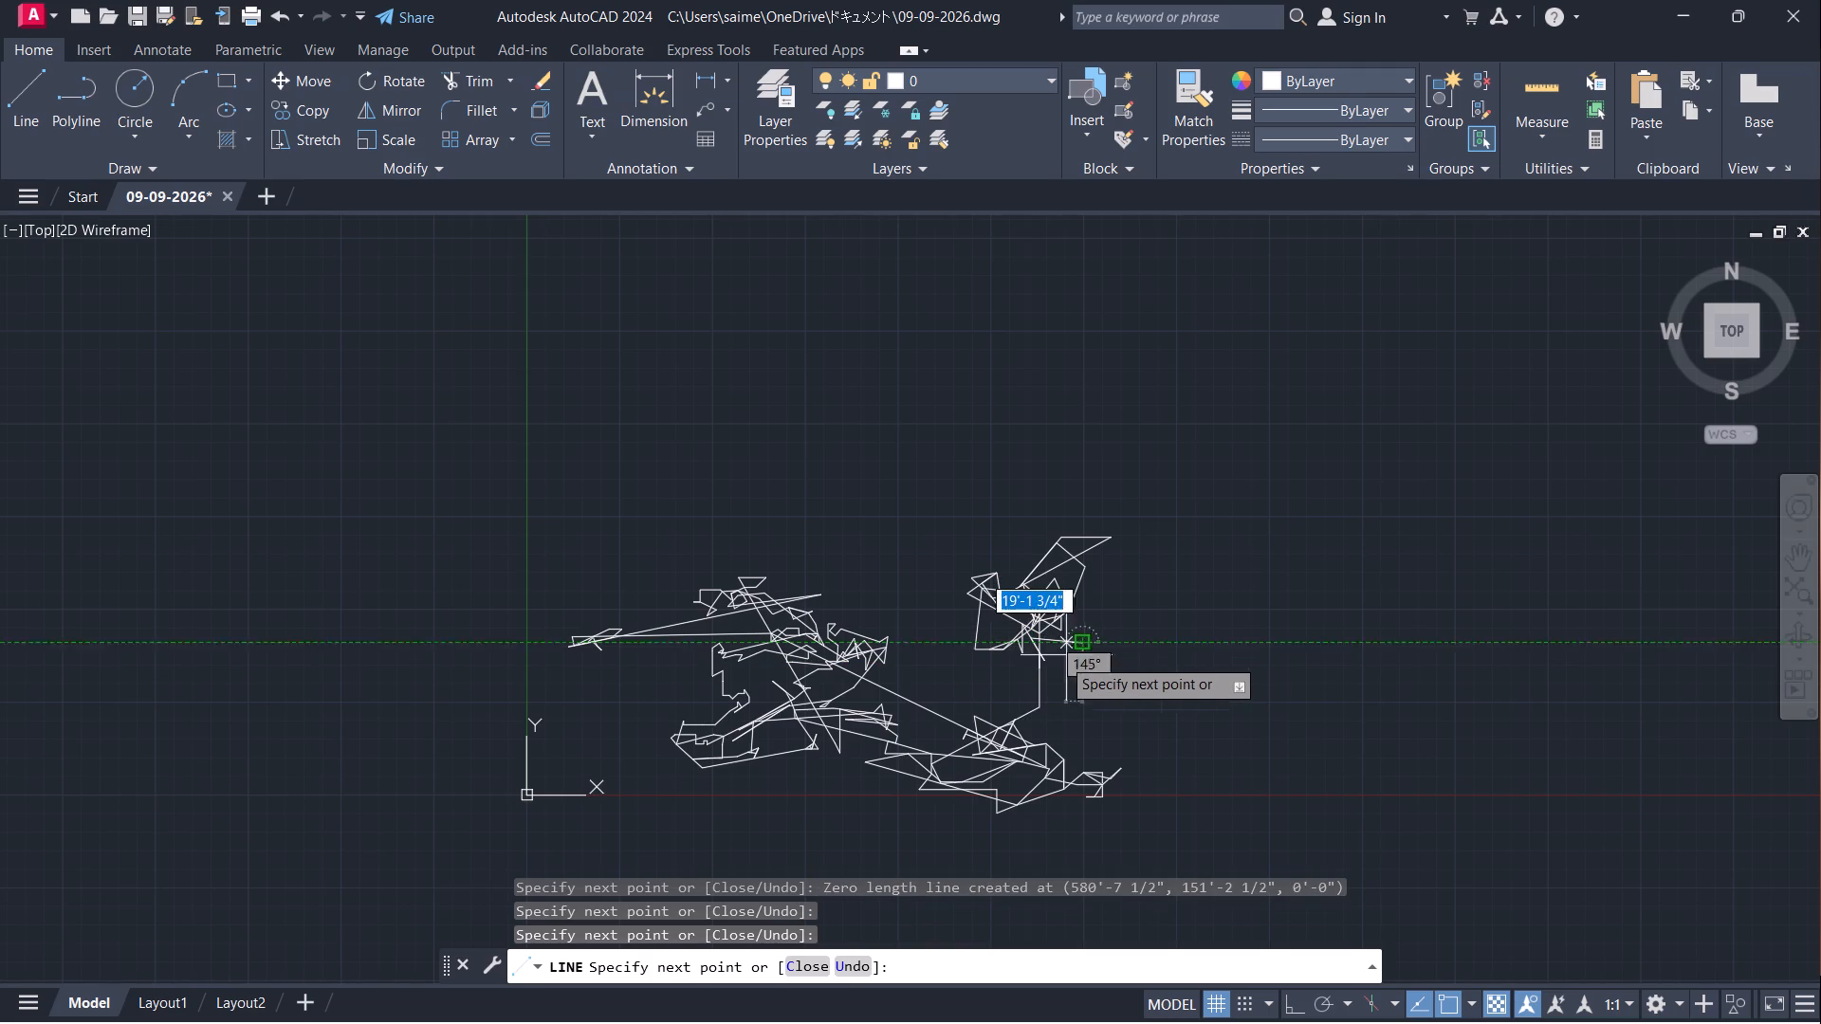
pyautogui.click(1049, 661)
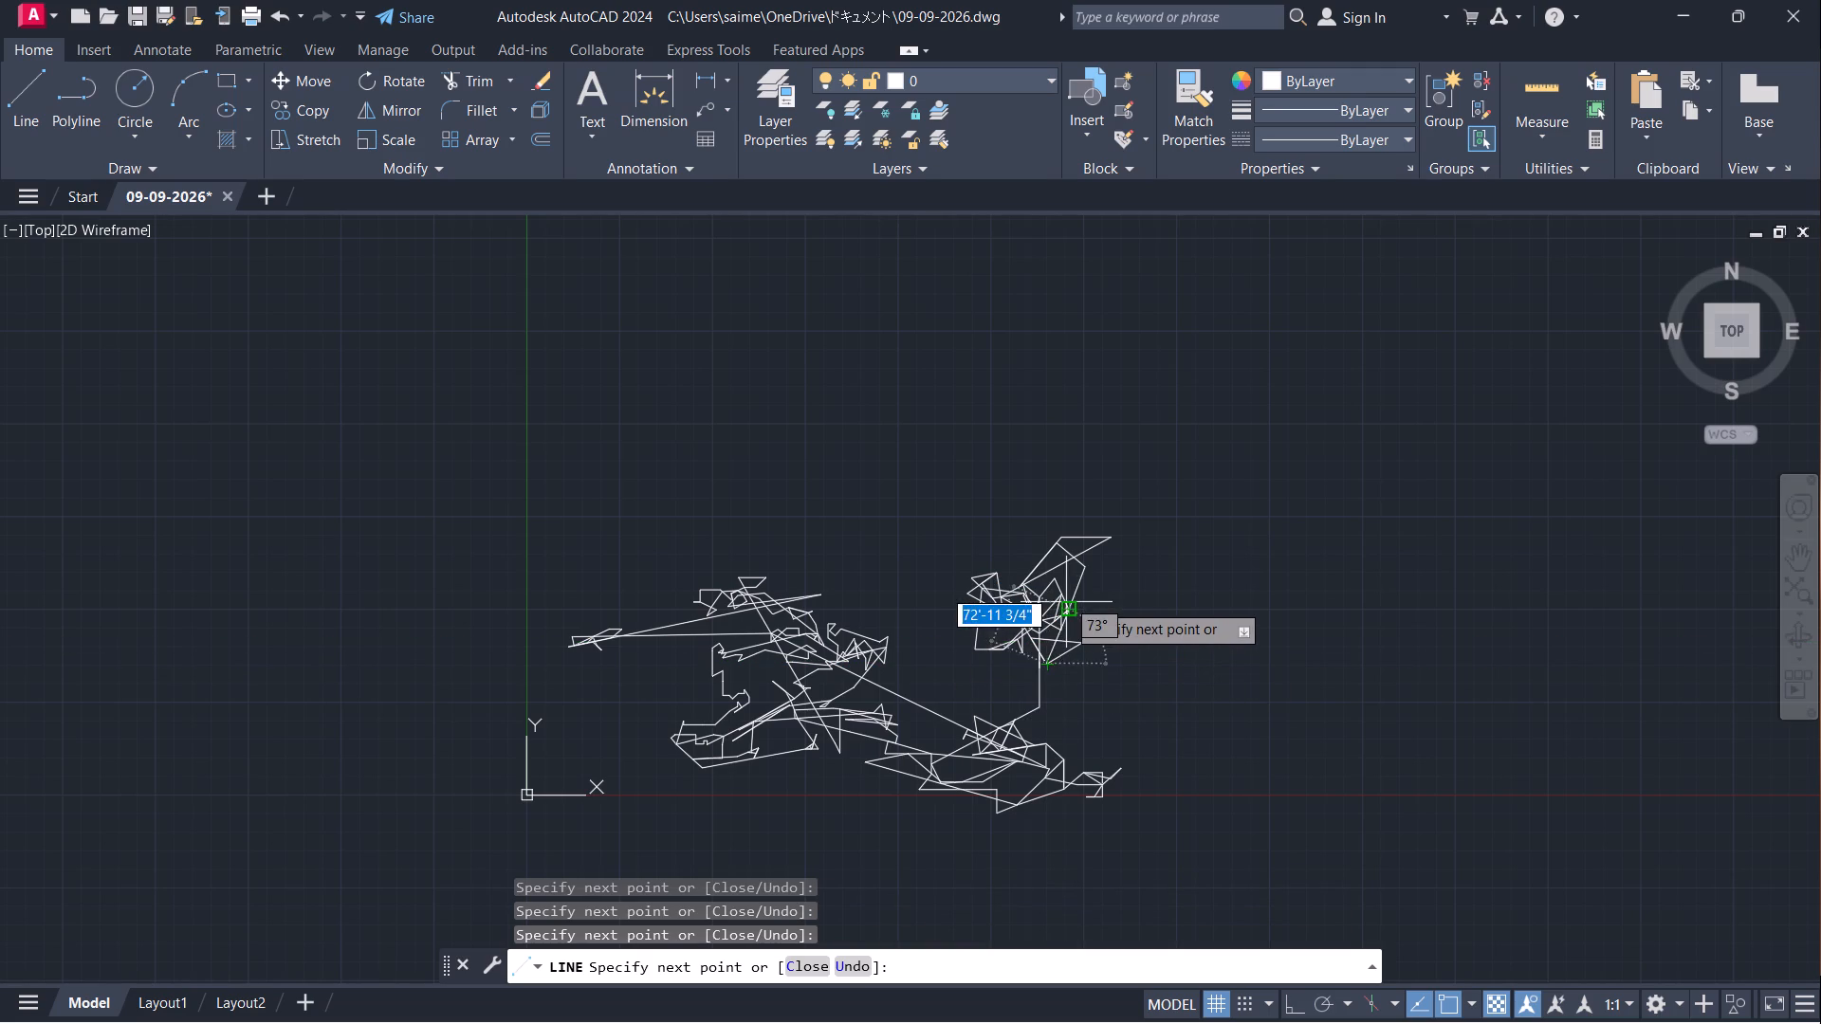
# Cross the line left through the kite, zigzag back right beyond it, and rise to the narrow loop's upper-right tip.
pyautogui.click(1066, 602)
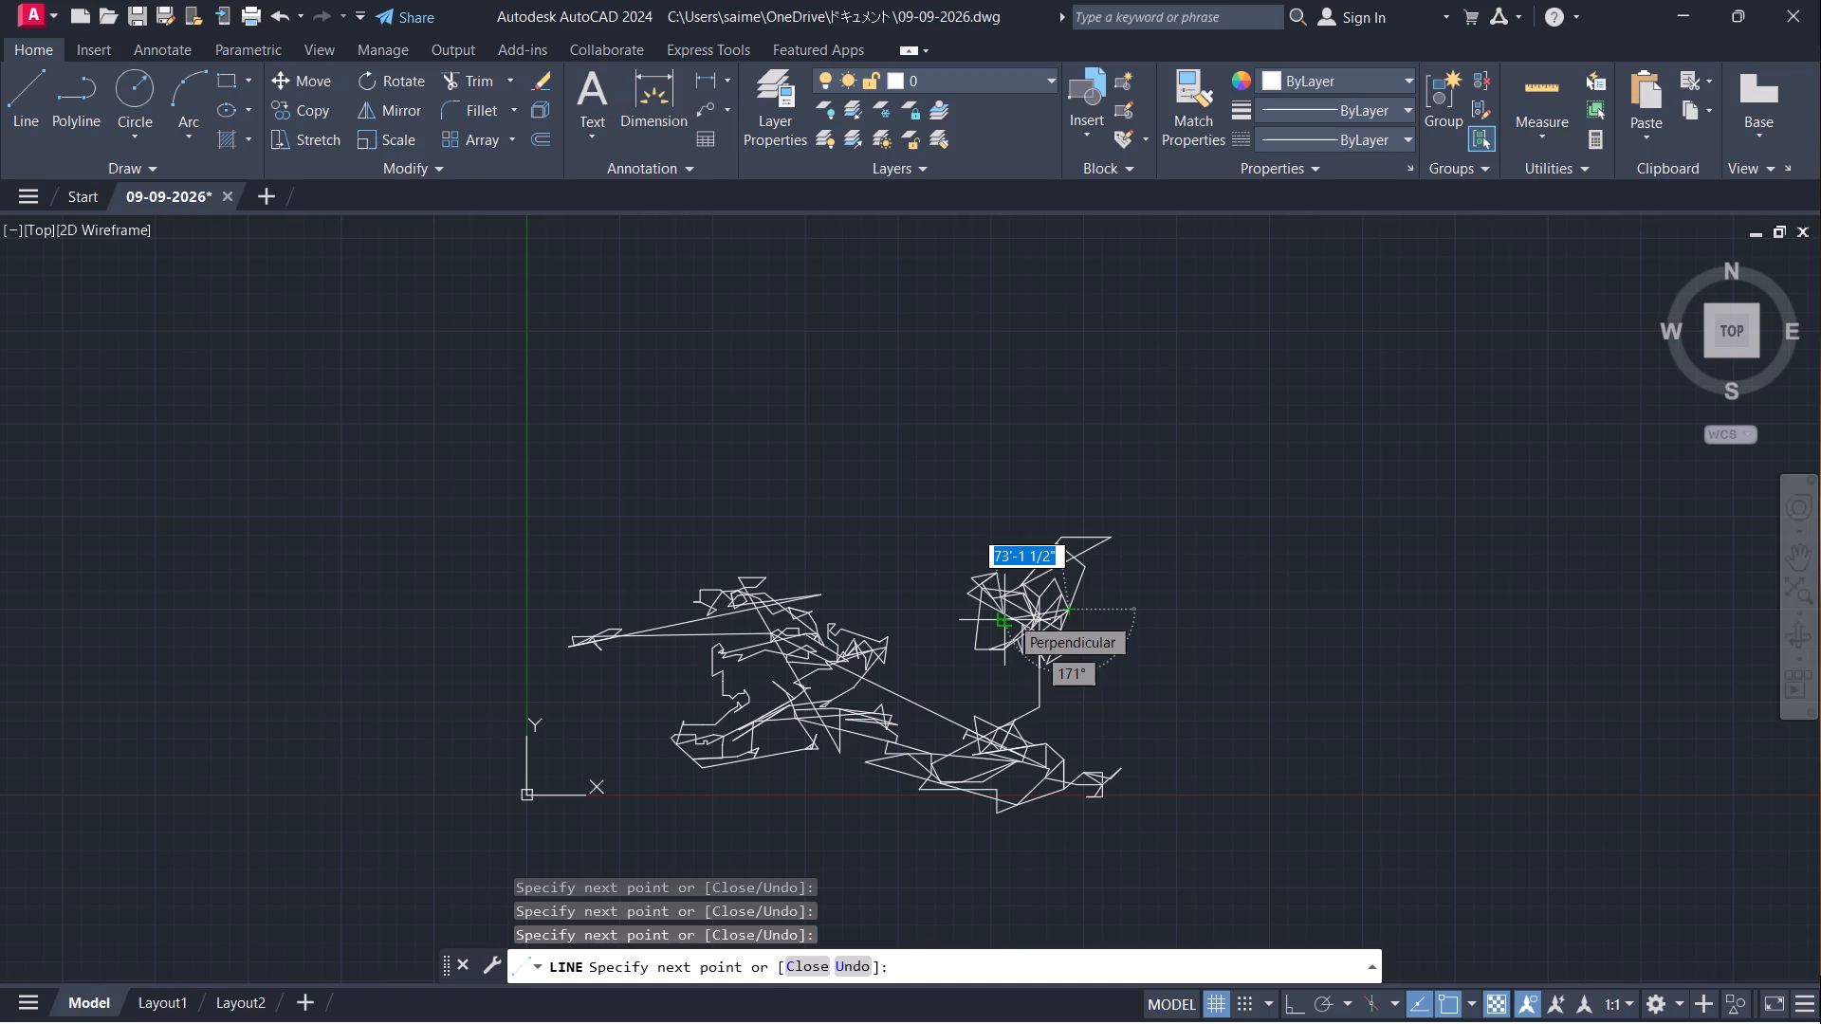
pyautogui.click(1009, 615)
pyautogui.click(1037, 573)
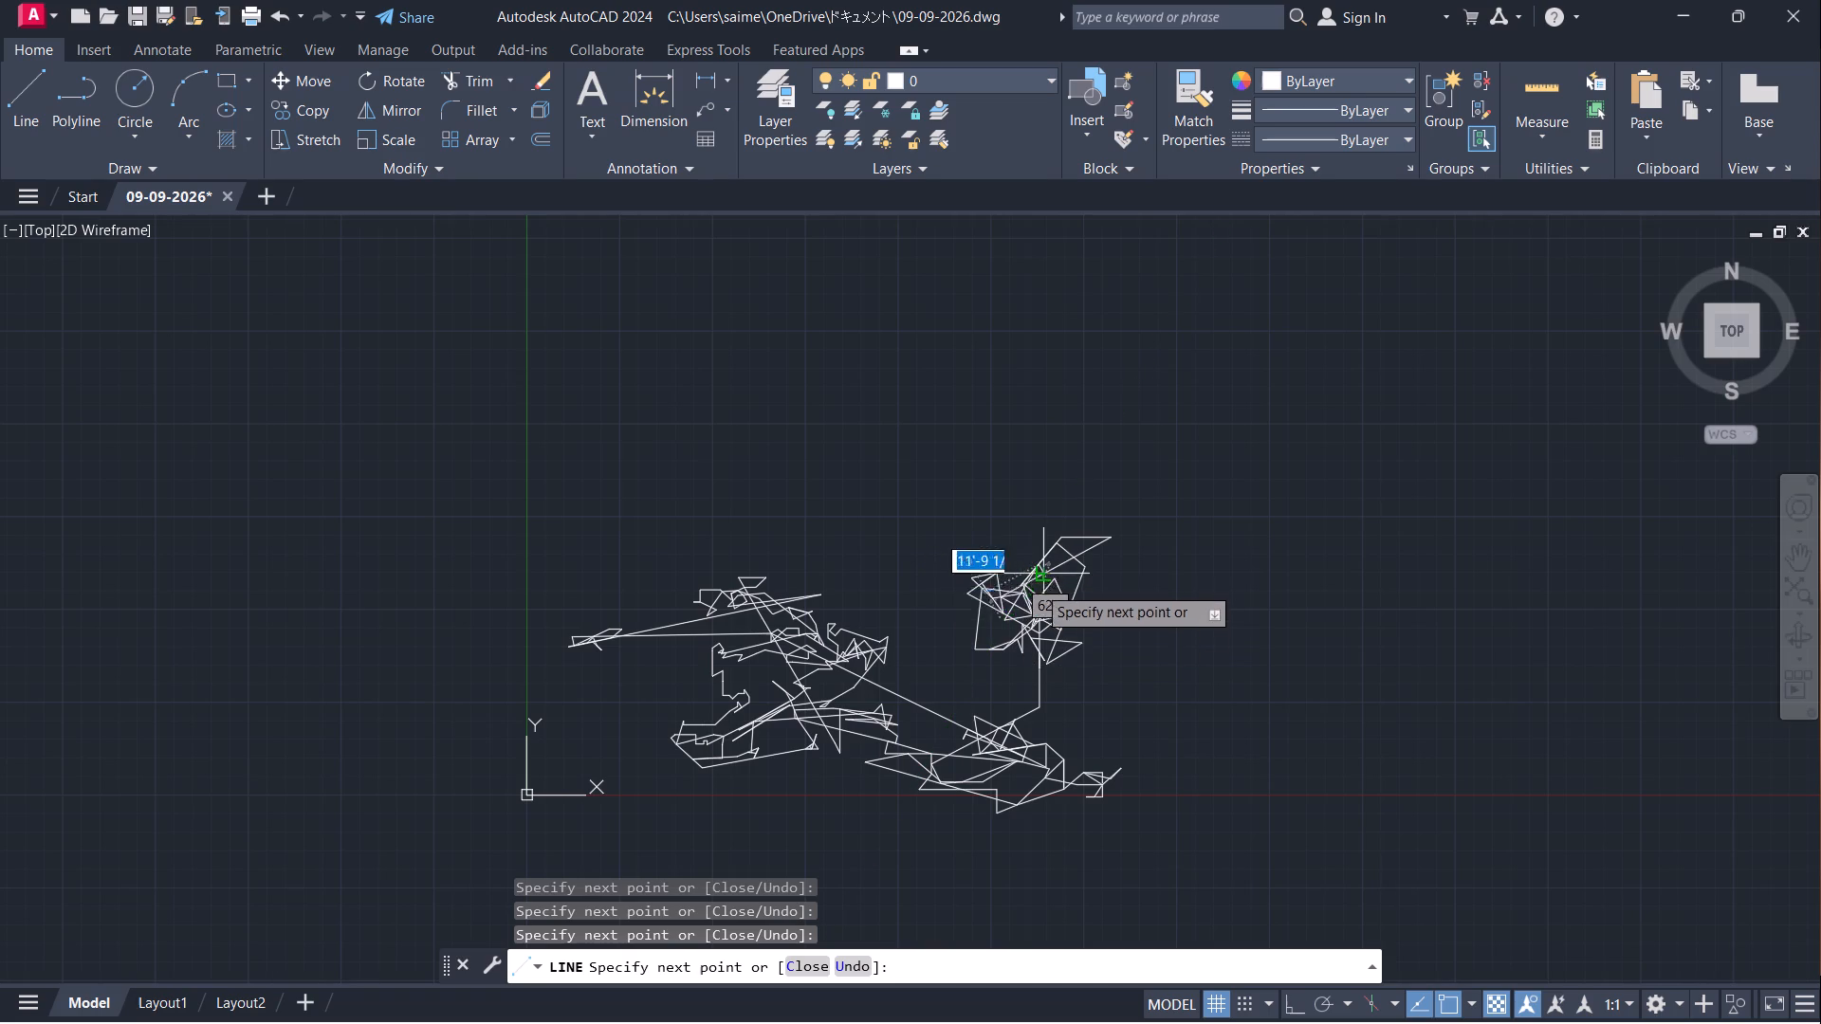
pyautogui.click(1044, 618)
pyautogui.click(1082, 611)
pyautogui.click(1110, 603)
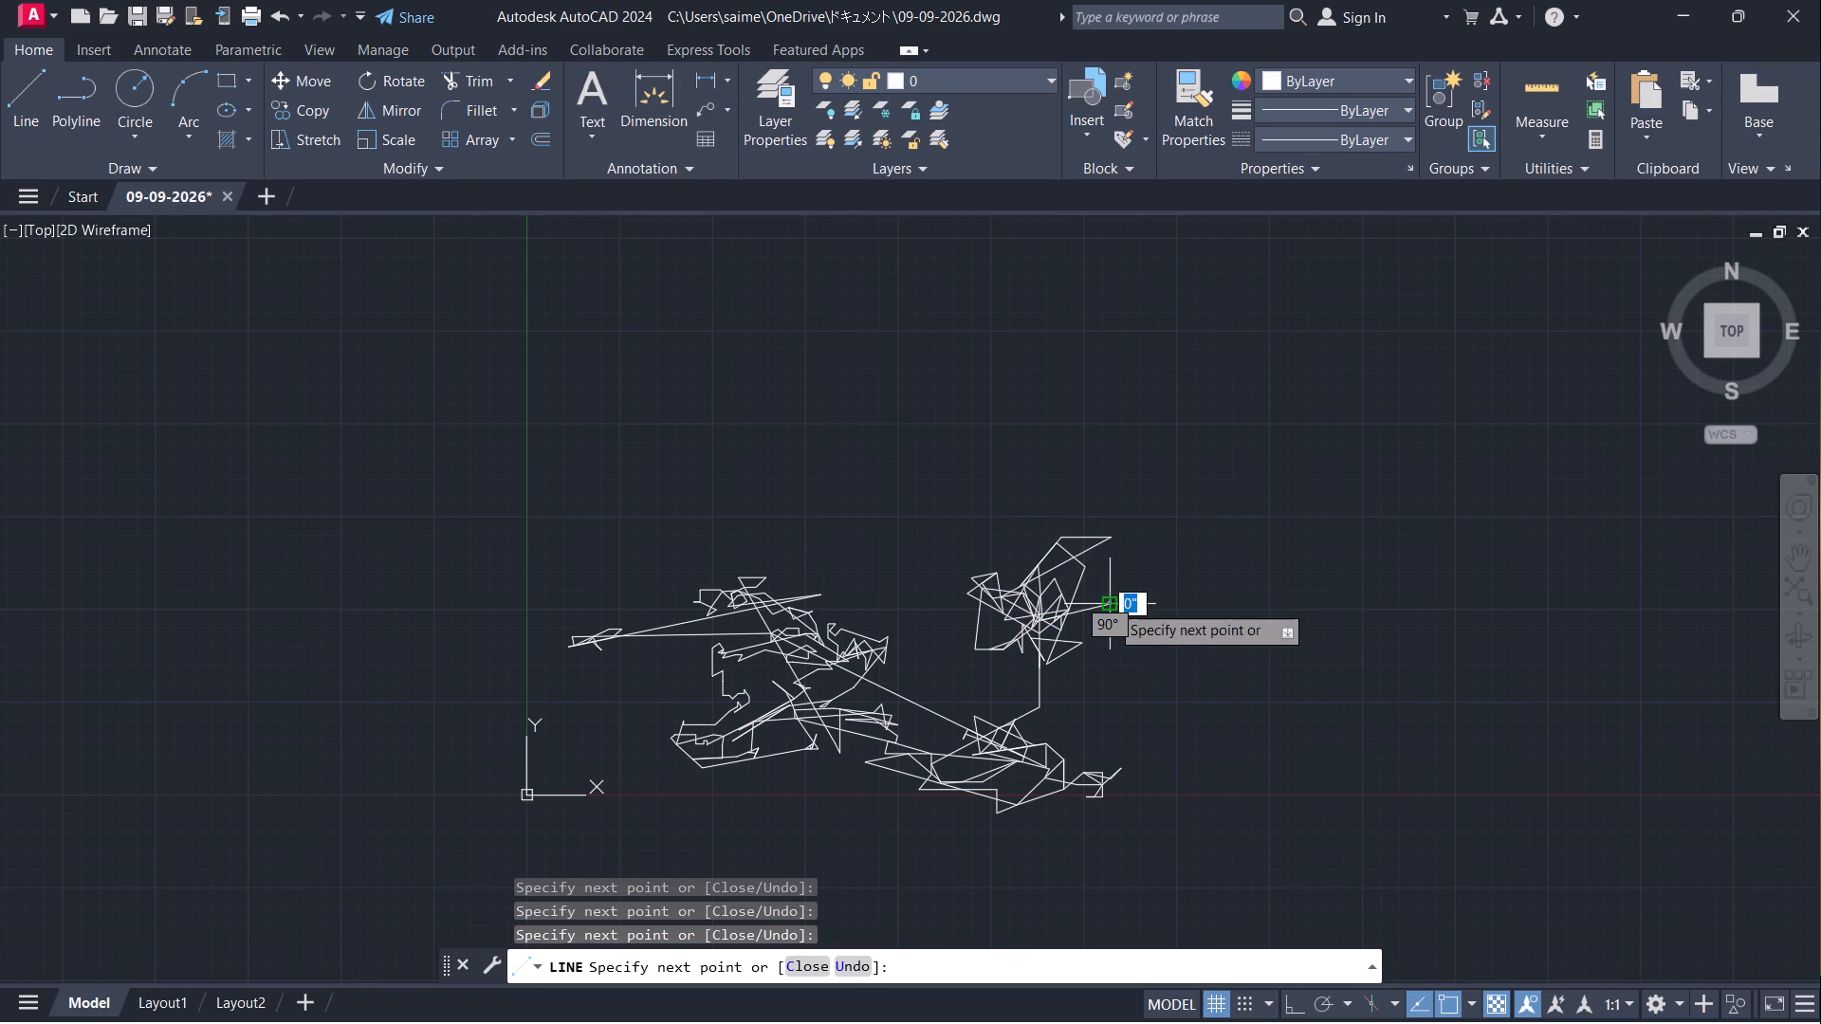
pyautogui.click(1103, 536)
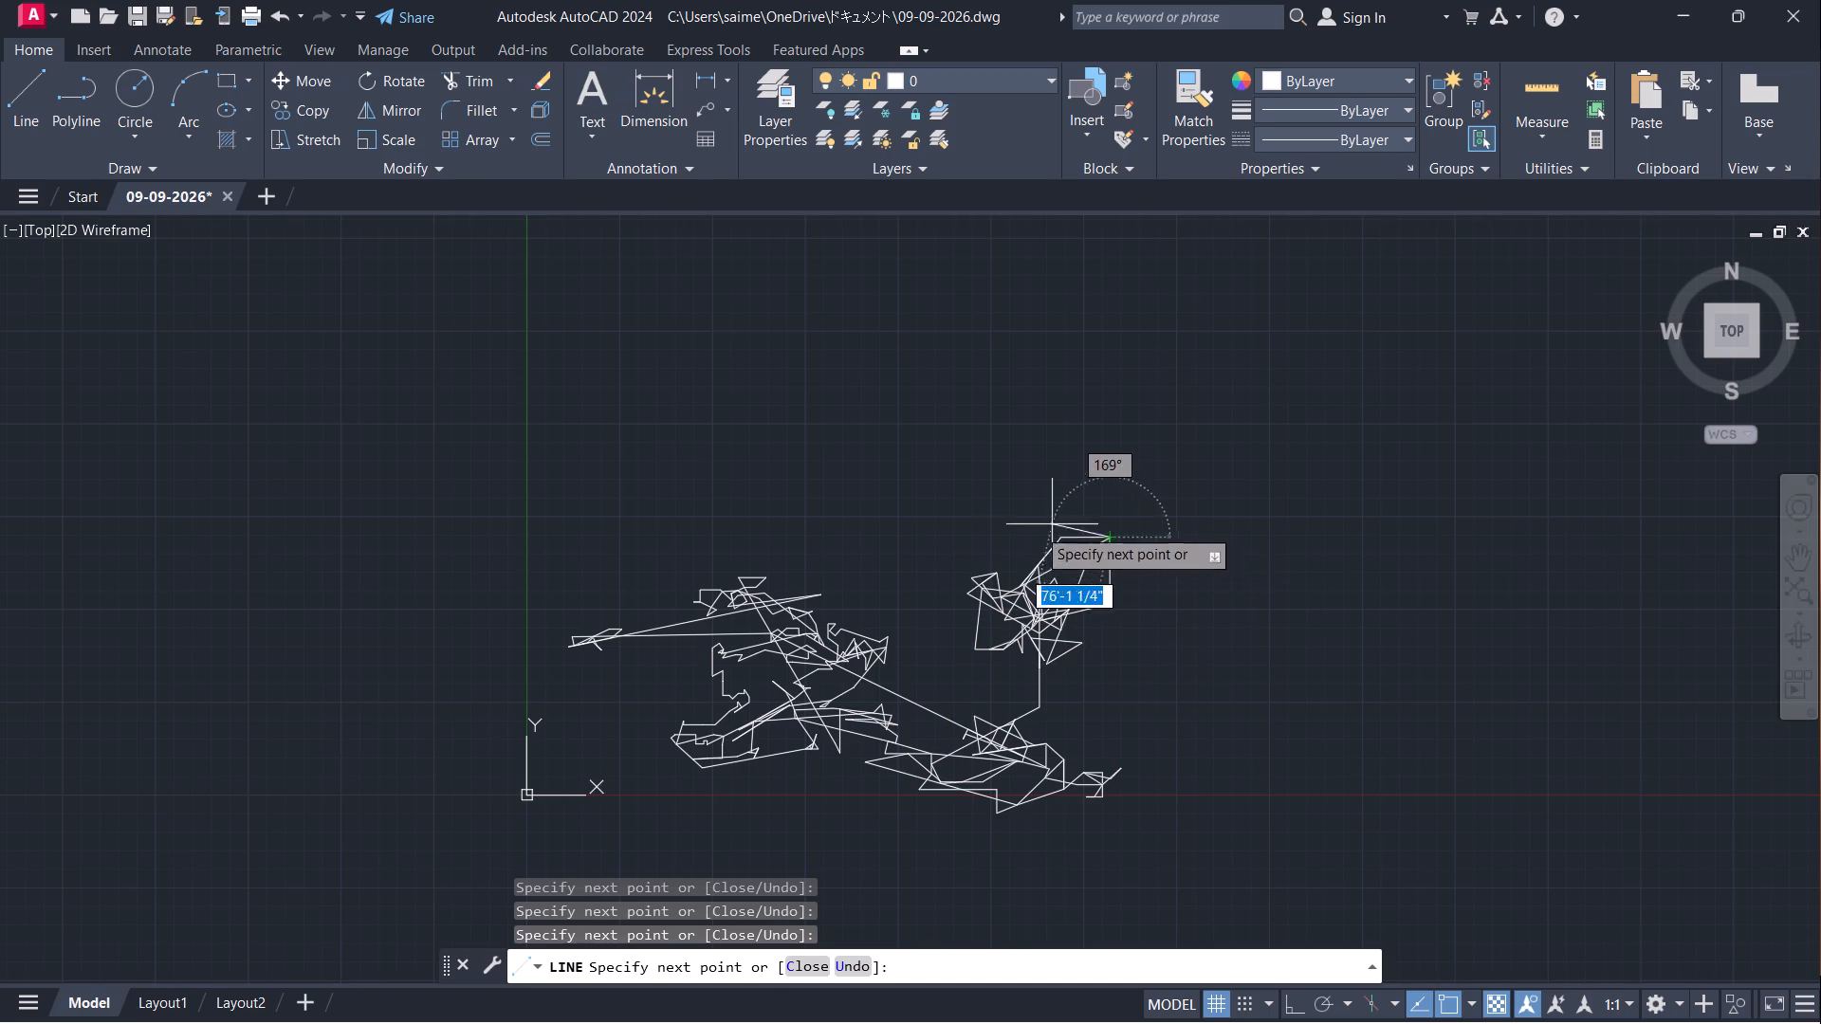
# Run the line left from the upper-right tip, form a long up-left spike and a small peak, and drop into the cluster.
pyautogui.click(1000, 536)
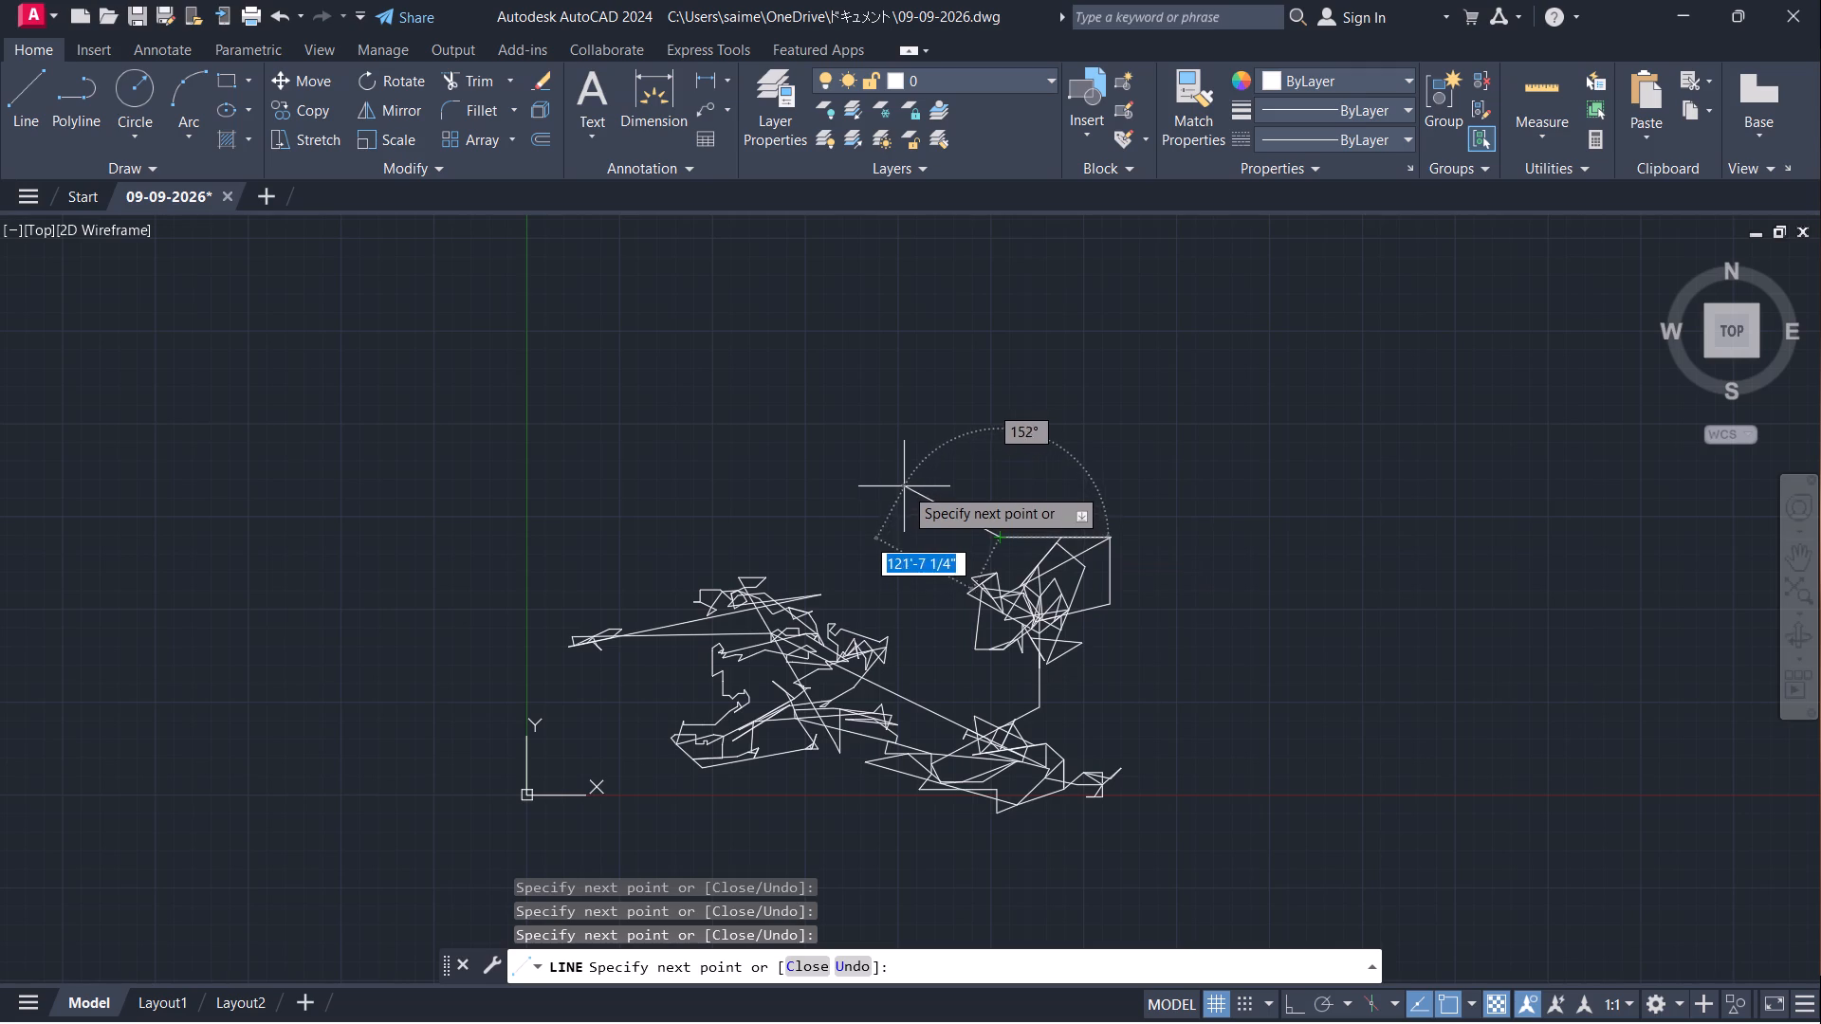
pyautogui.click(906, 483)
pyautogui.click(981, 544)
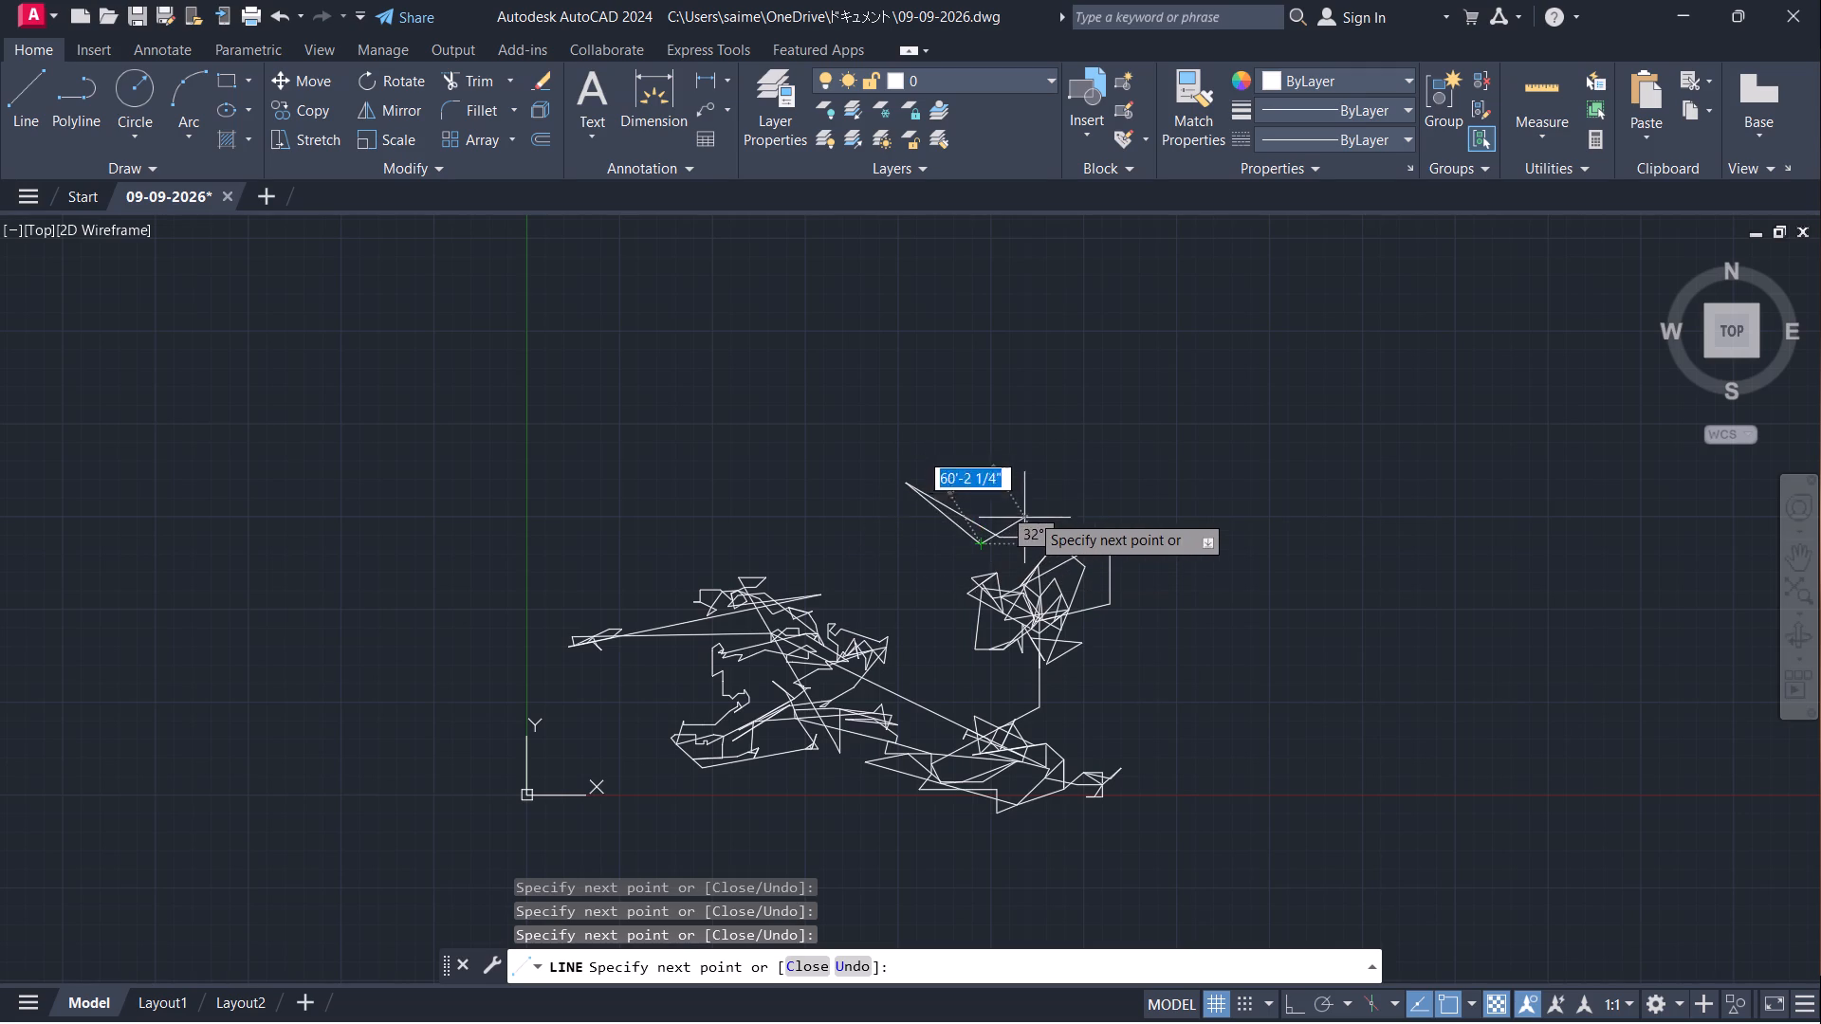
pyautogui.click(1034, 511)
pyautogui.click(1042, 555)
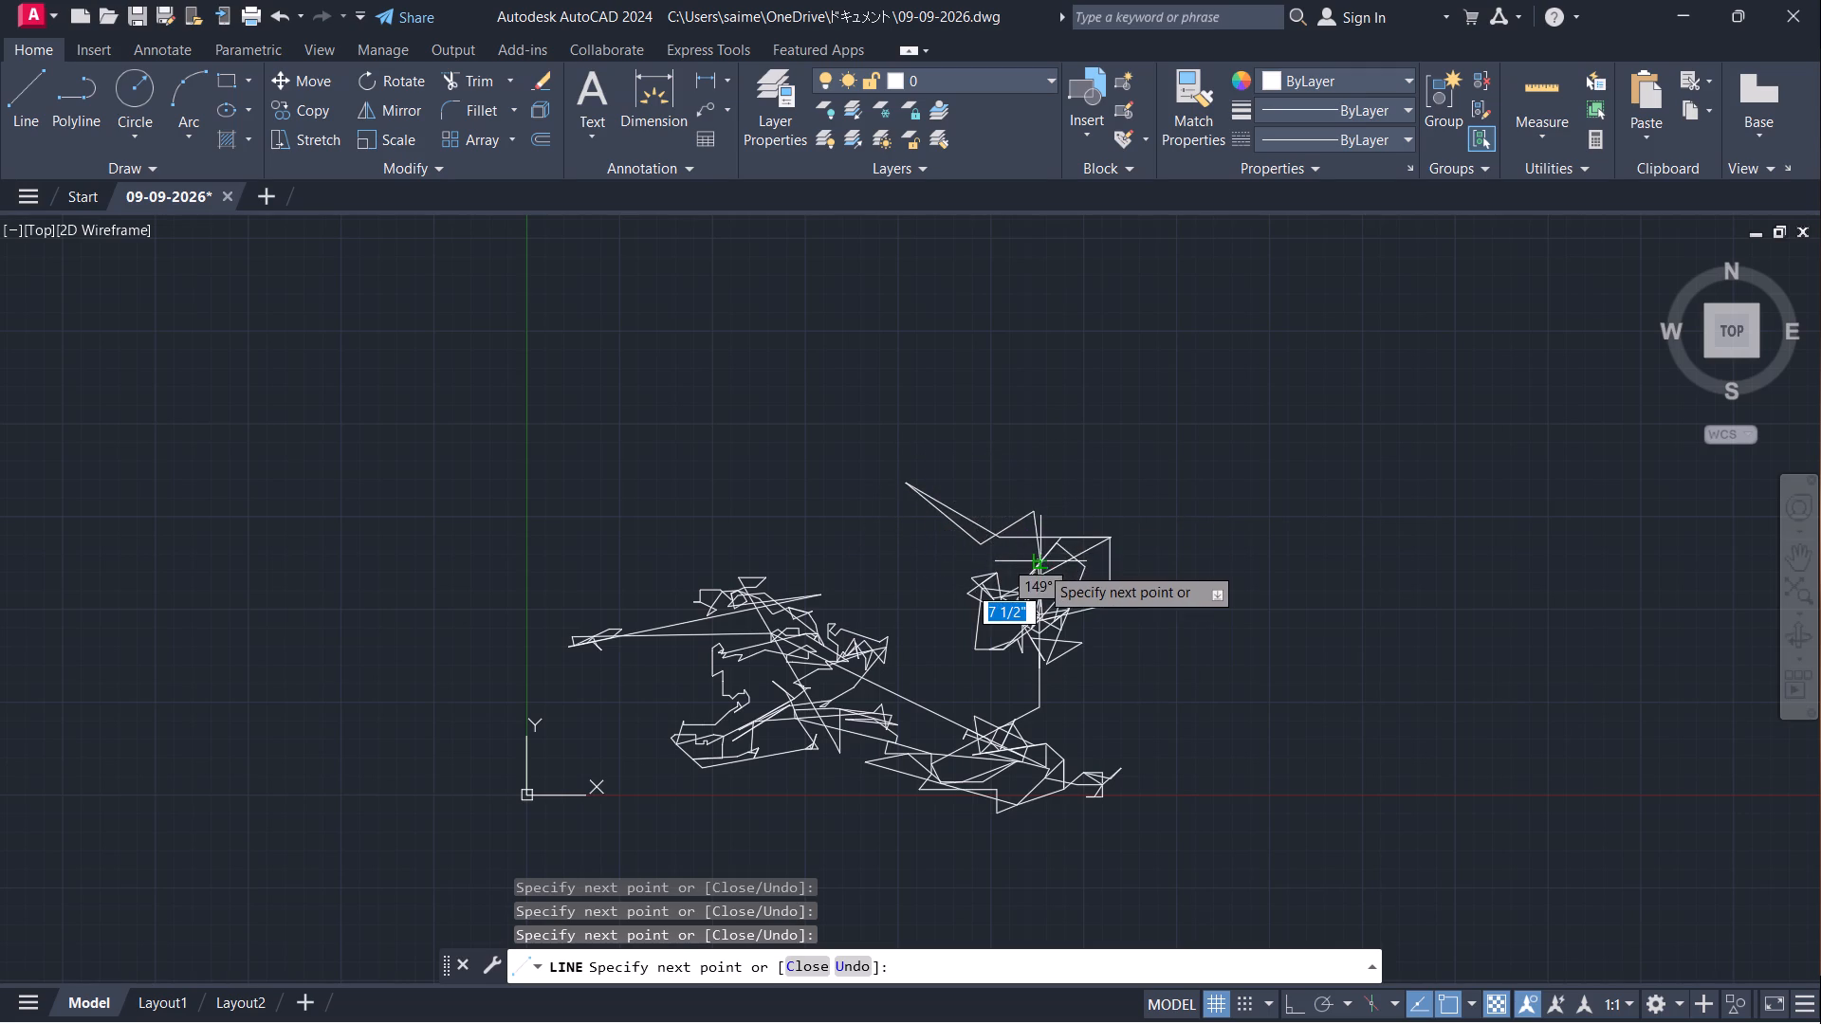
pyautogui.click(1022, 577)
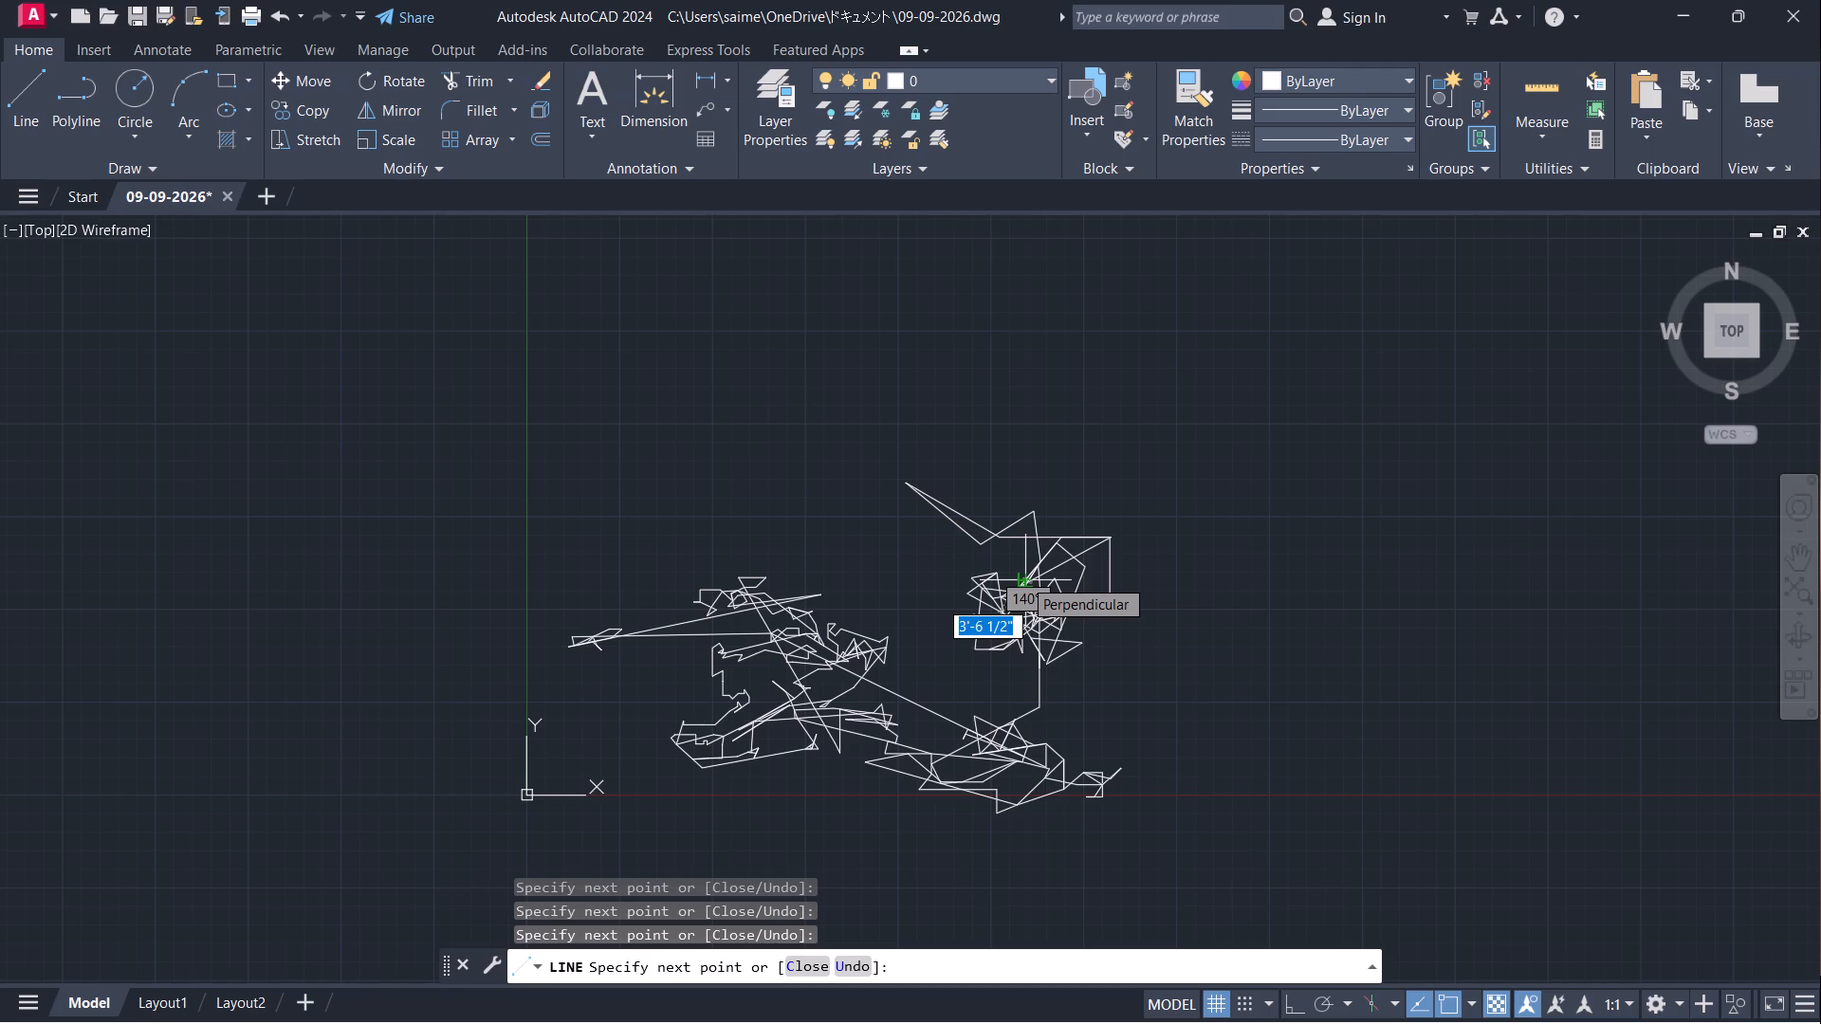
# Add short overlapping zigzag segments between the small peak and the top of the kite cluster.
pyautogui.click(1022, 577)
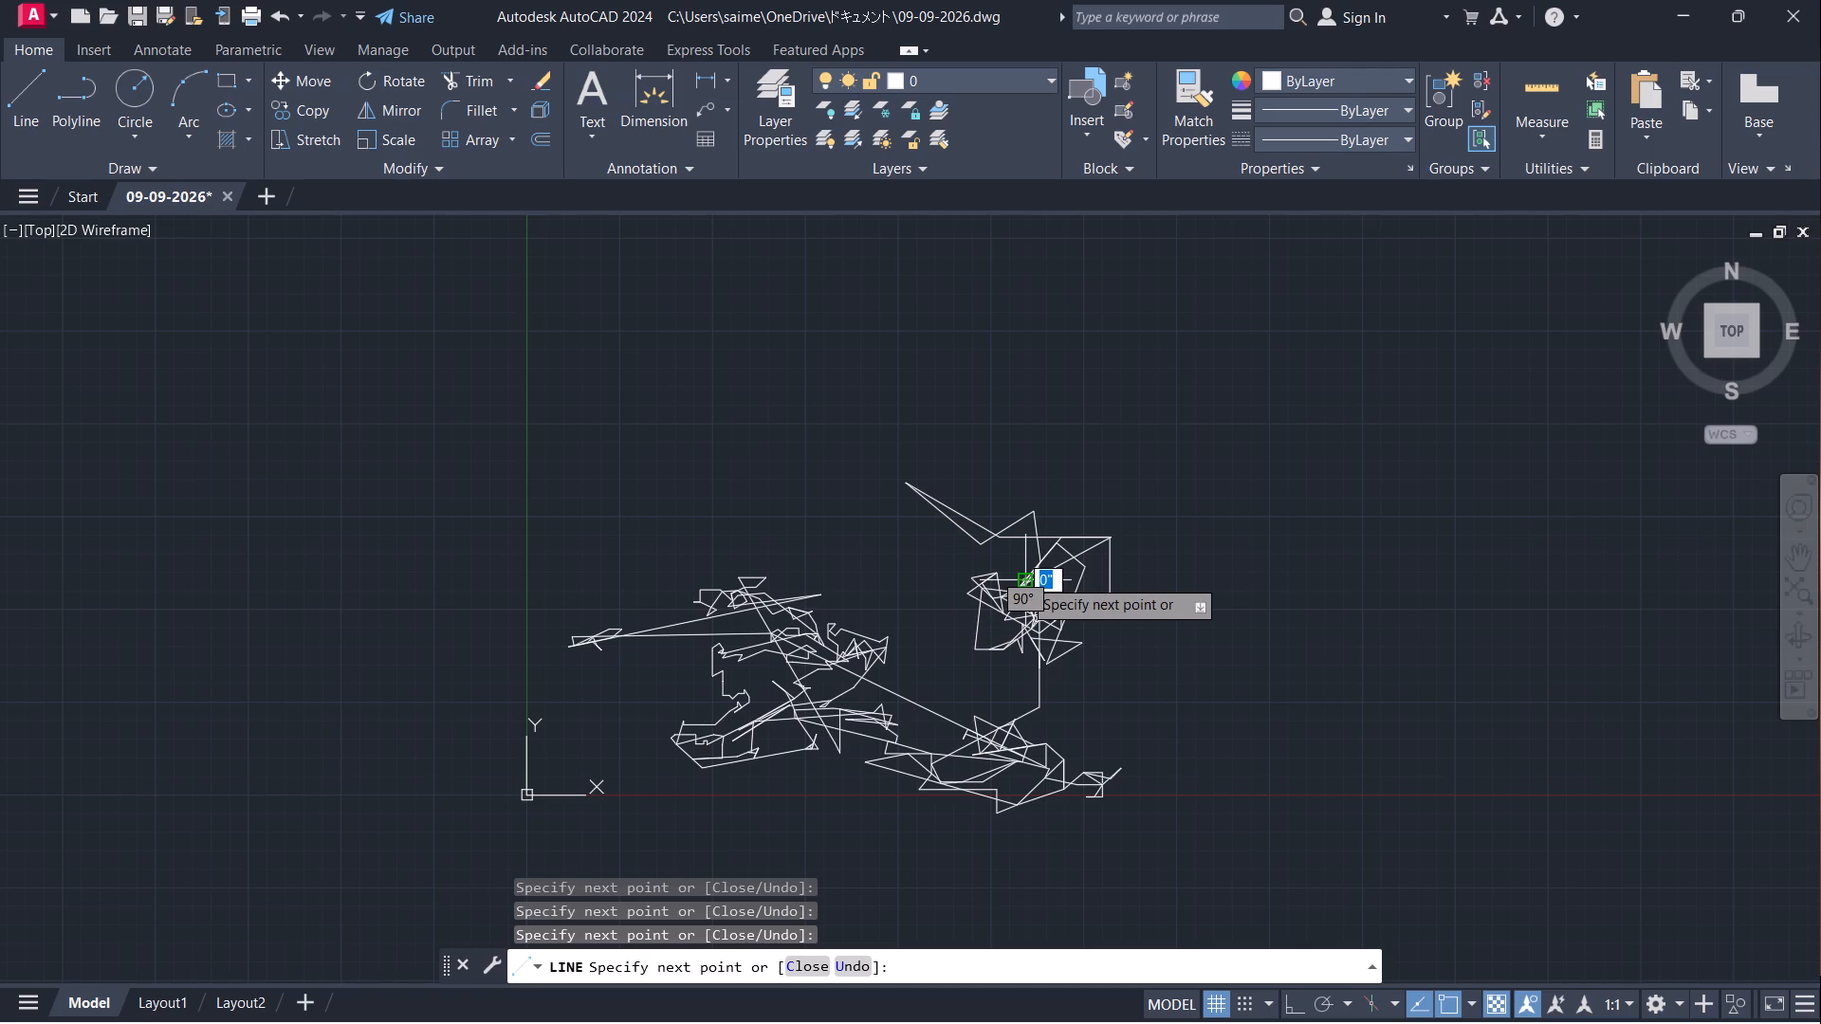
pyautogui.click(1013, 554)
pyautogui.click(1025, 570)
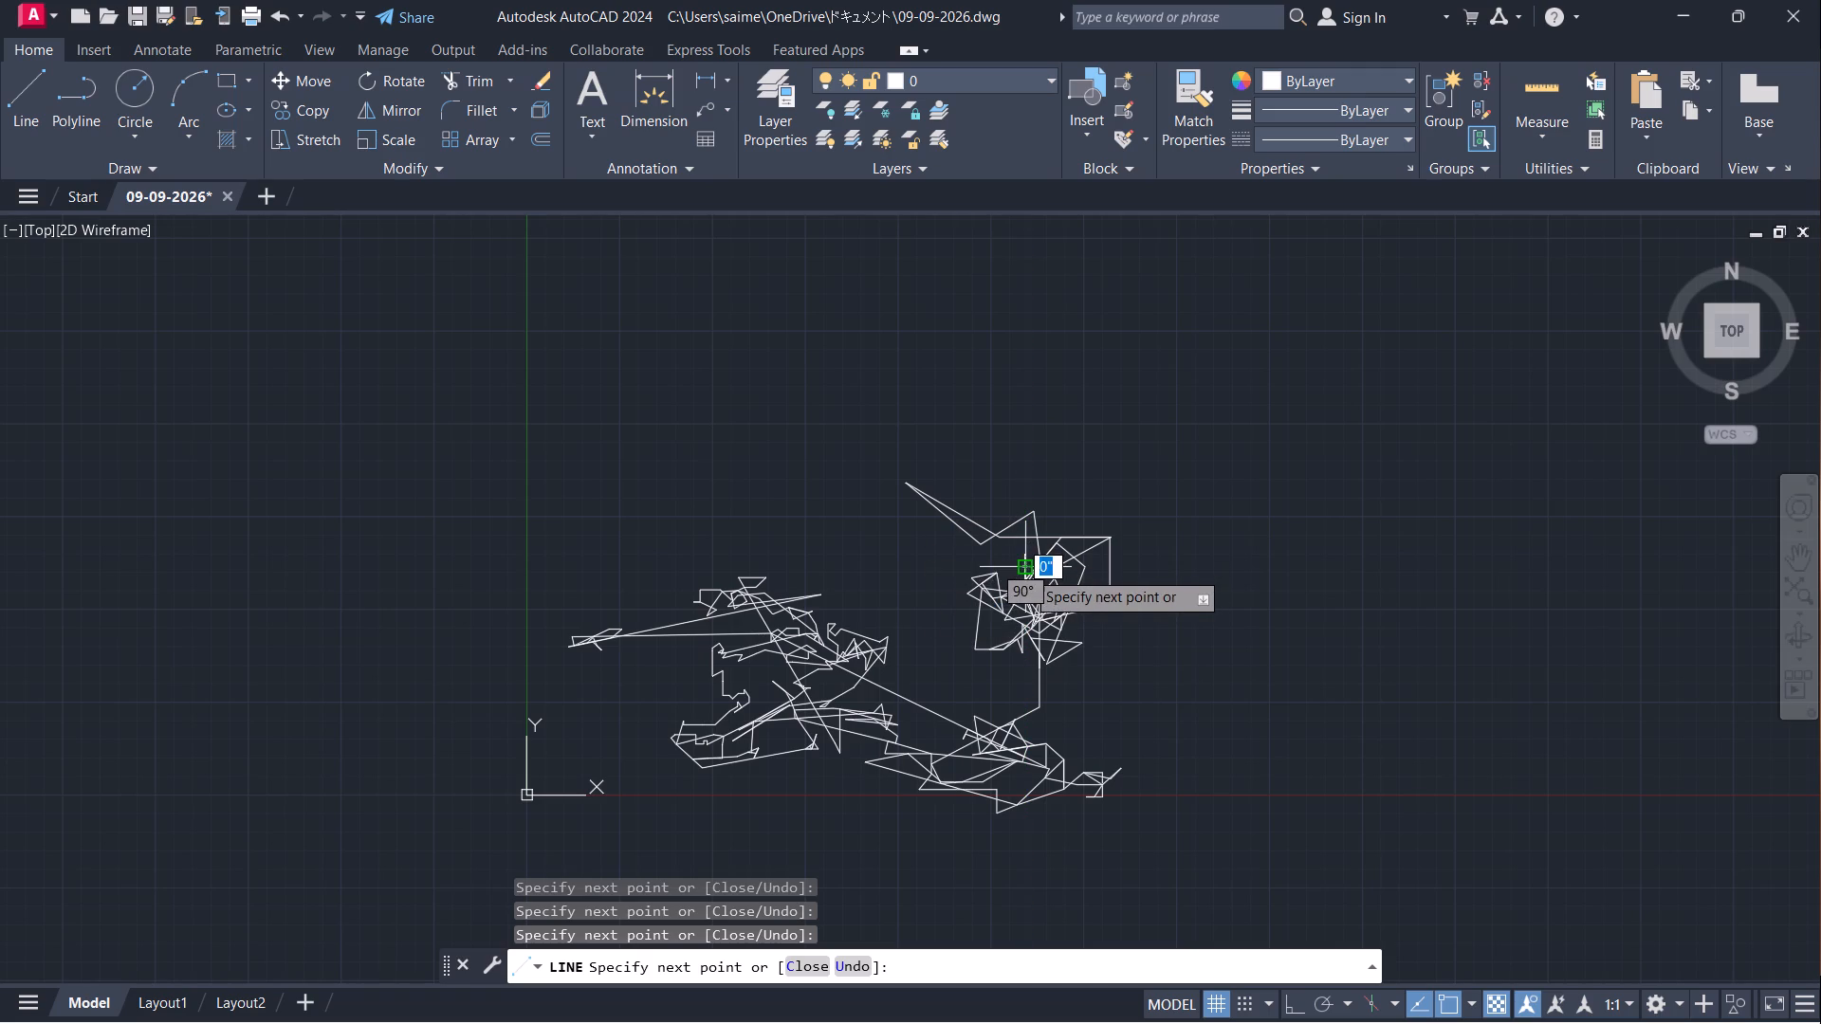
pyautogui.click(1041, 581)
pyautogui.click(1049, 582)
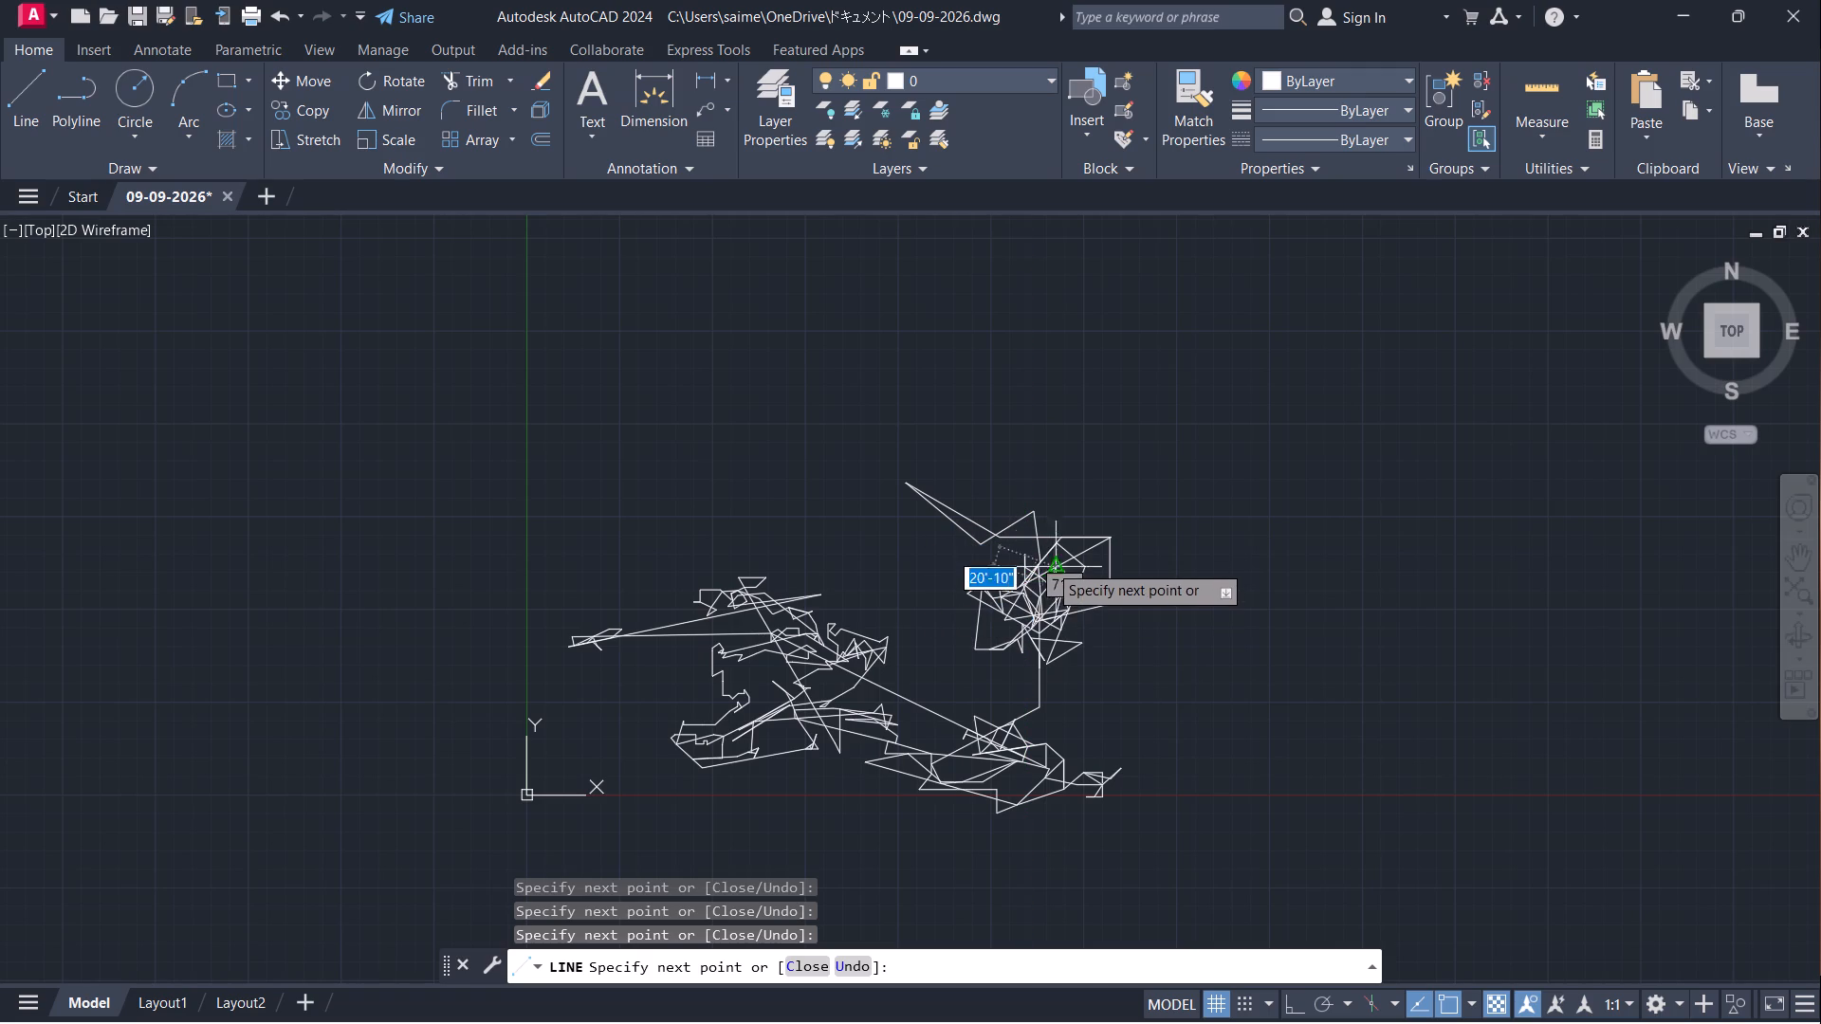
pyautogui.click(1048, 563)
pyautogui.click(1034, 572)
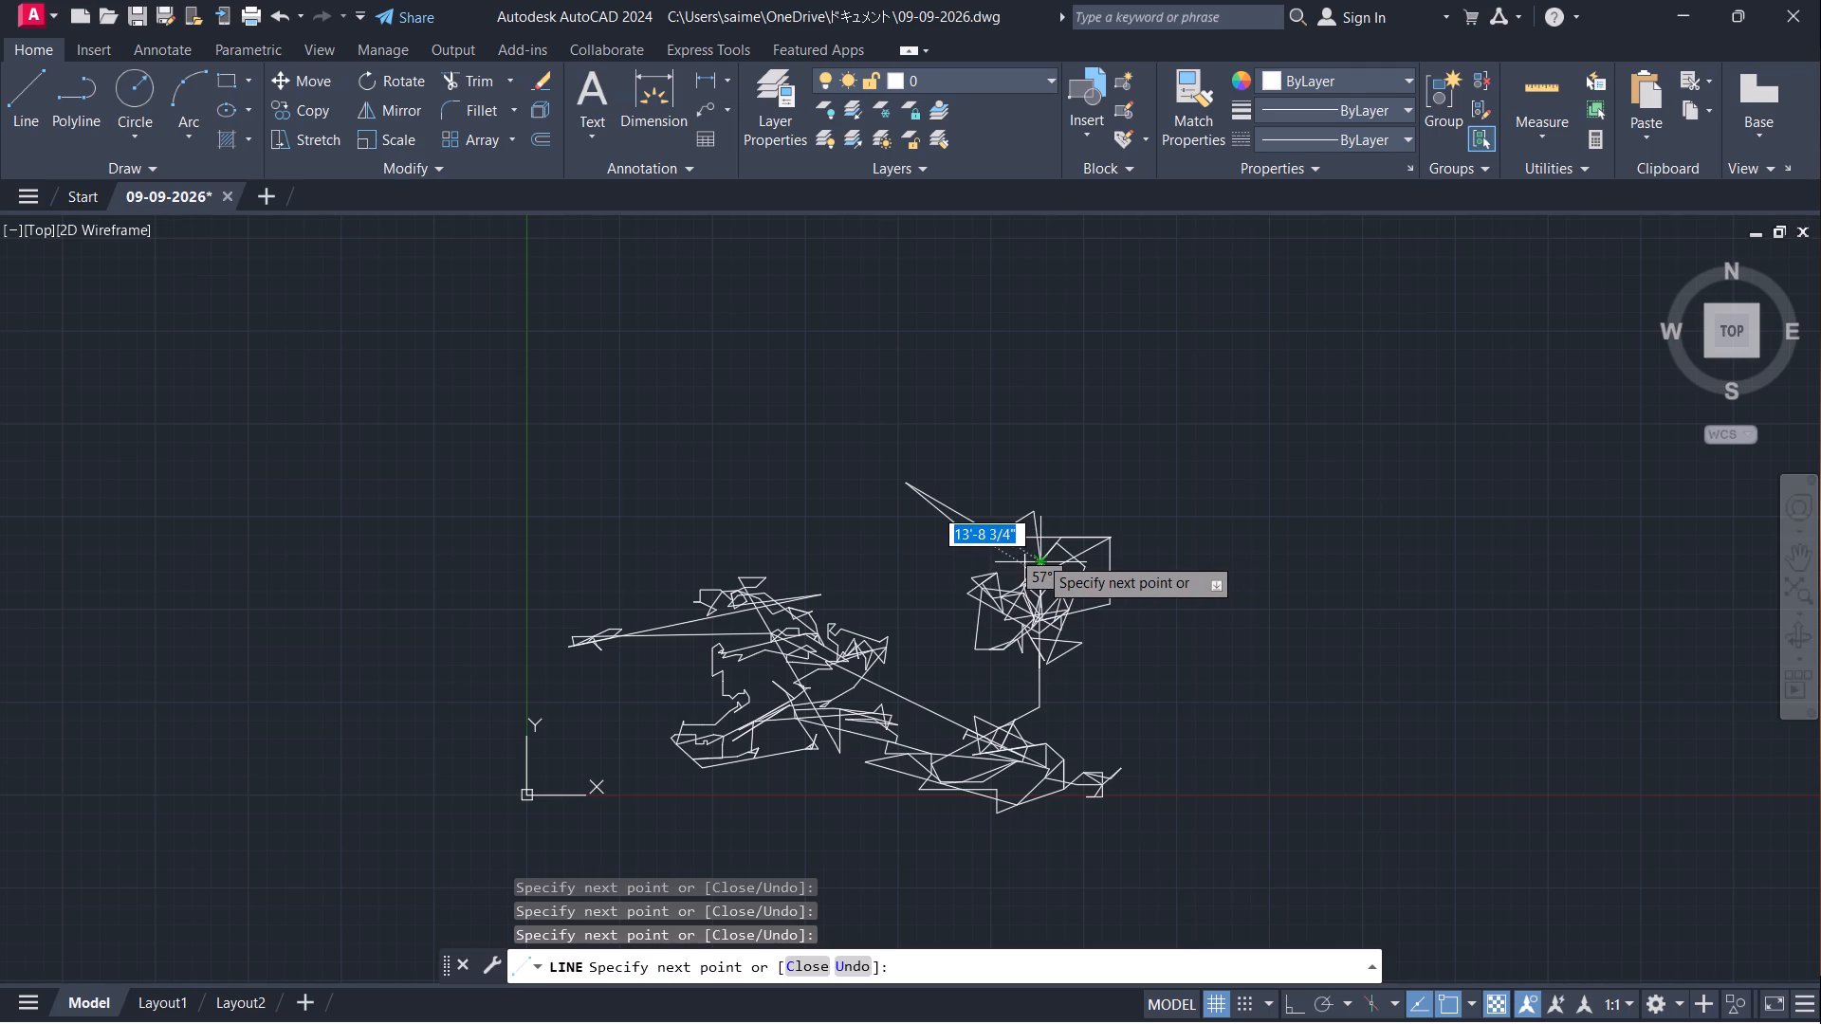
pyautogui.click(1039, 556)
# Extend the line left below the small peak, dip into the cluster, and climb back to the long spike's base.
pyautogui.click(1003, 554)
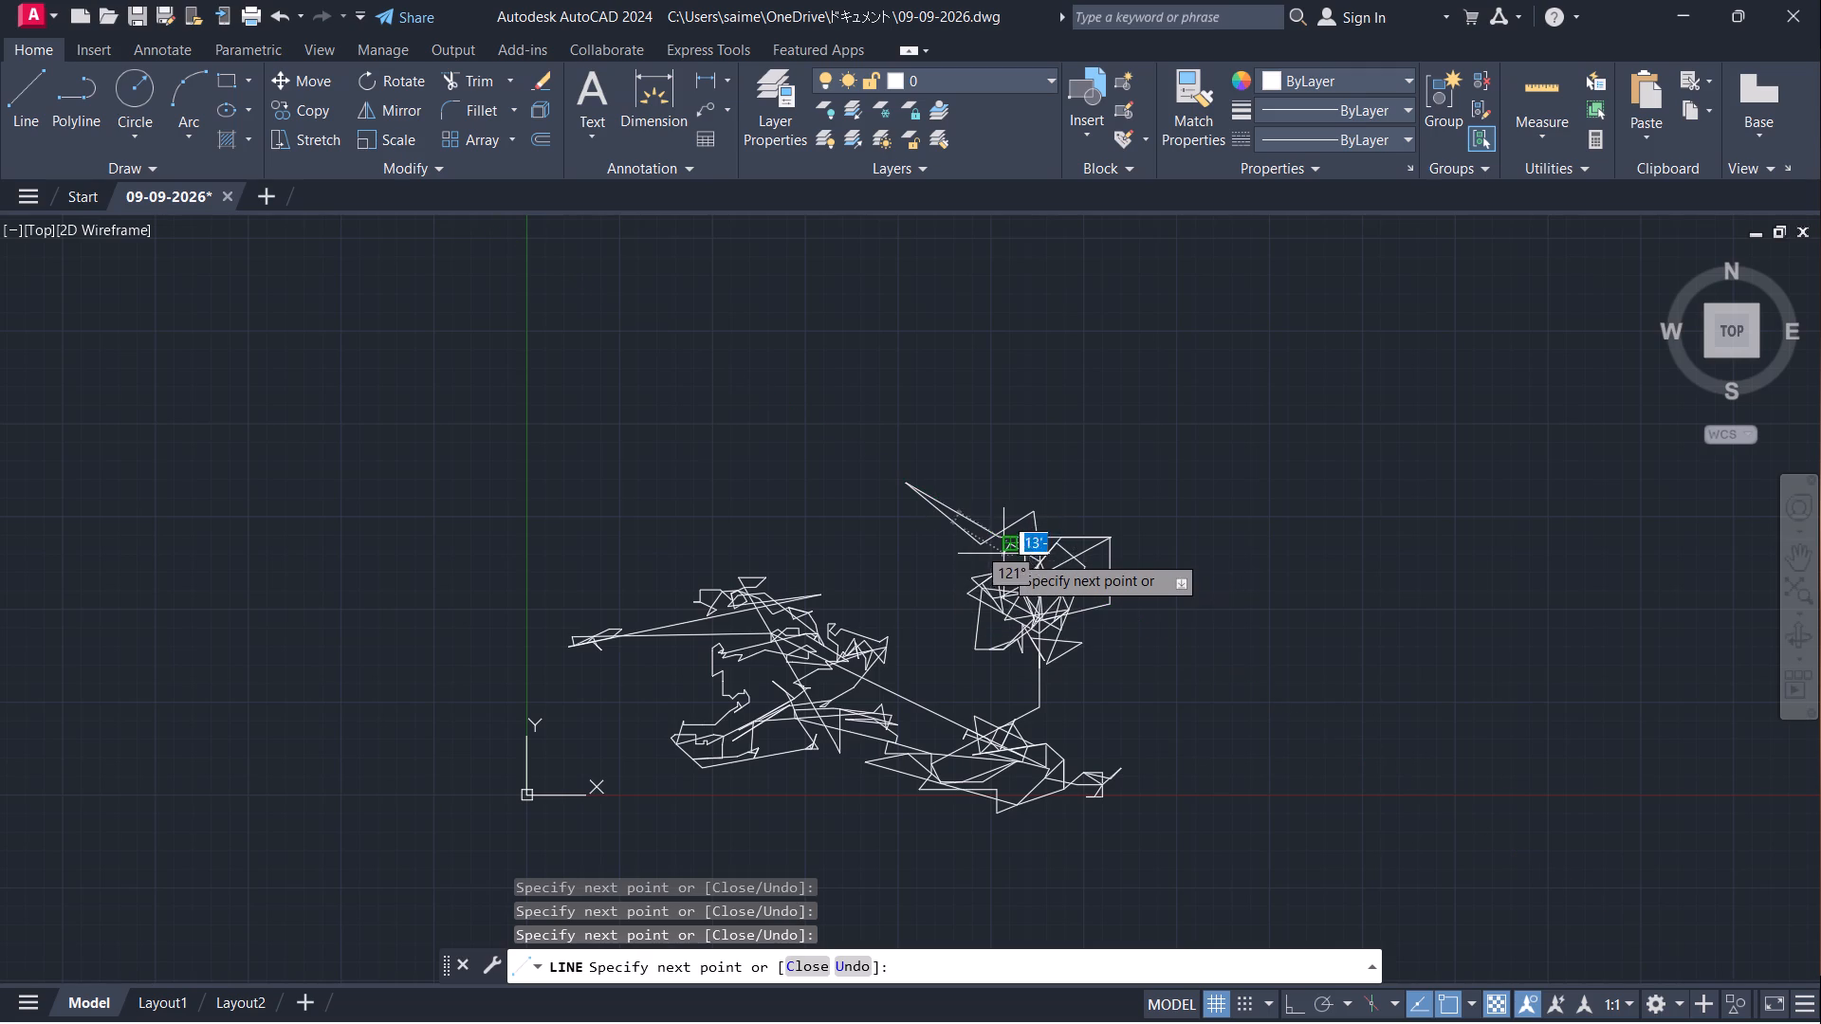
pyautogui.click(1000, 531)
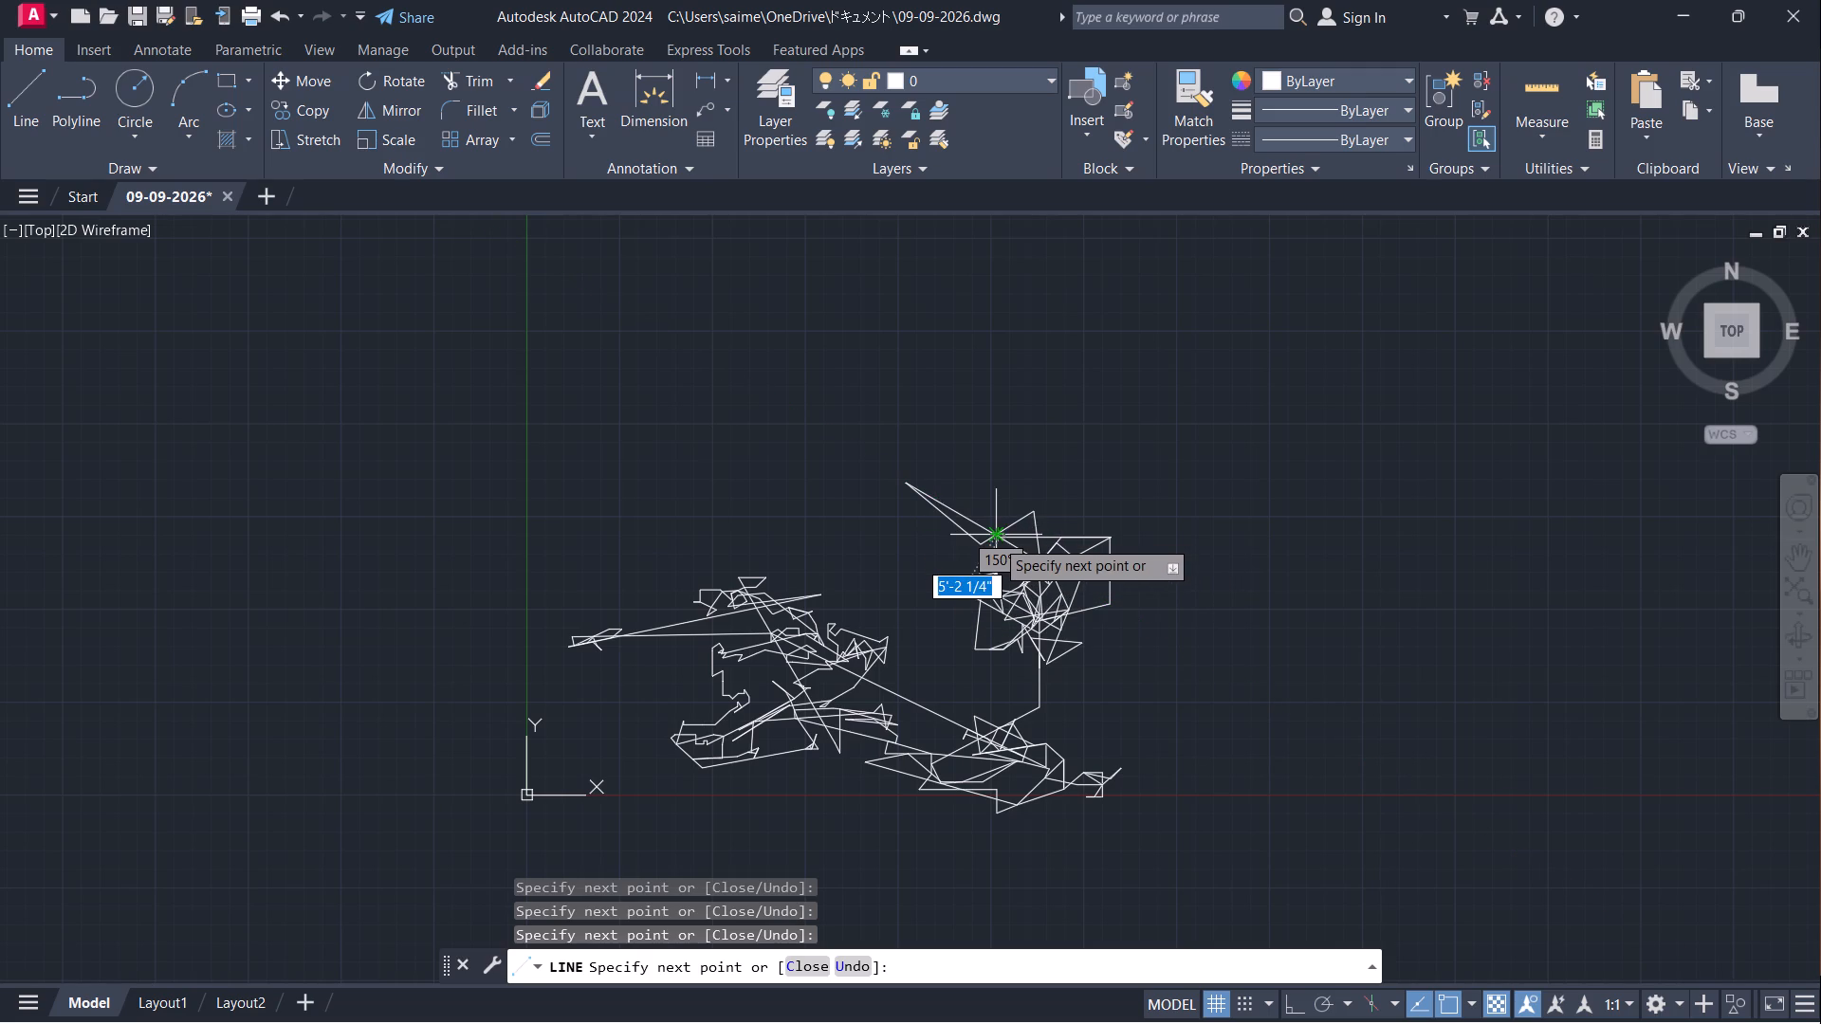
pyautogui.click(995, 539)
pyautogui.click(1002, 569)
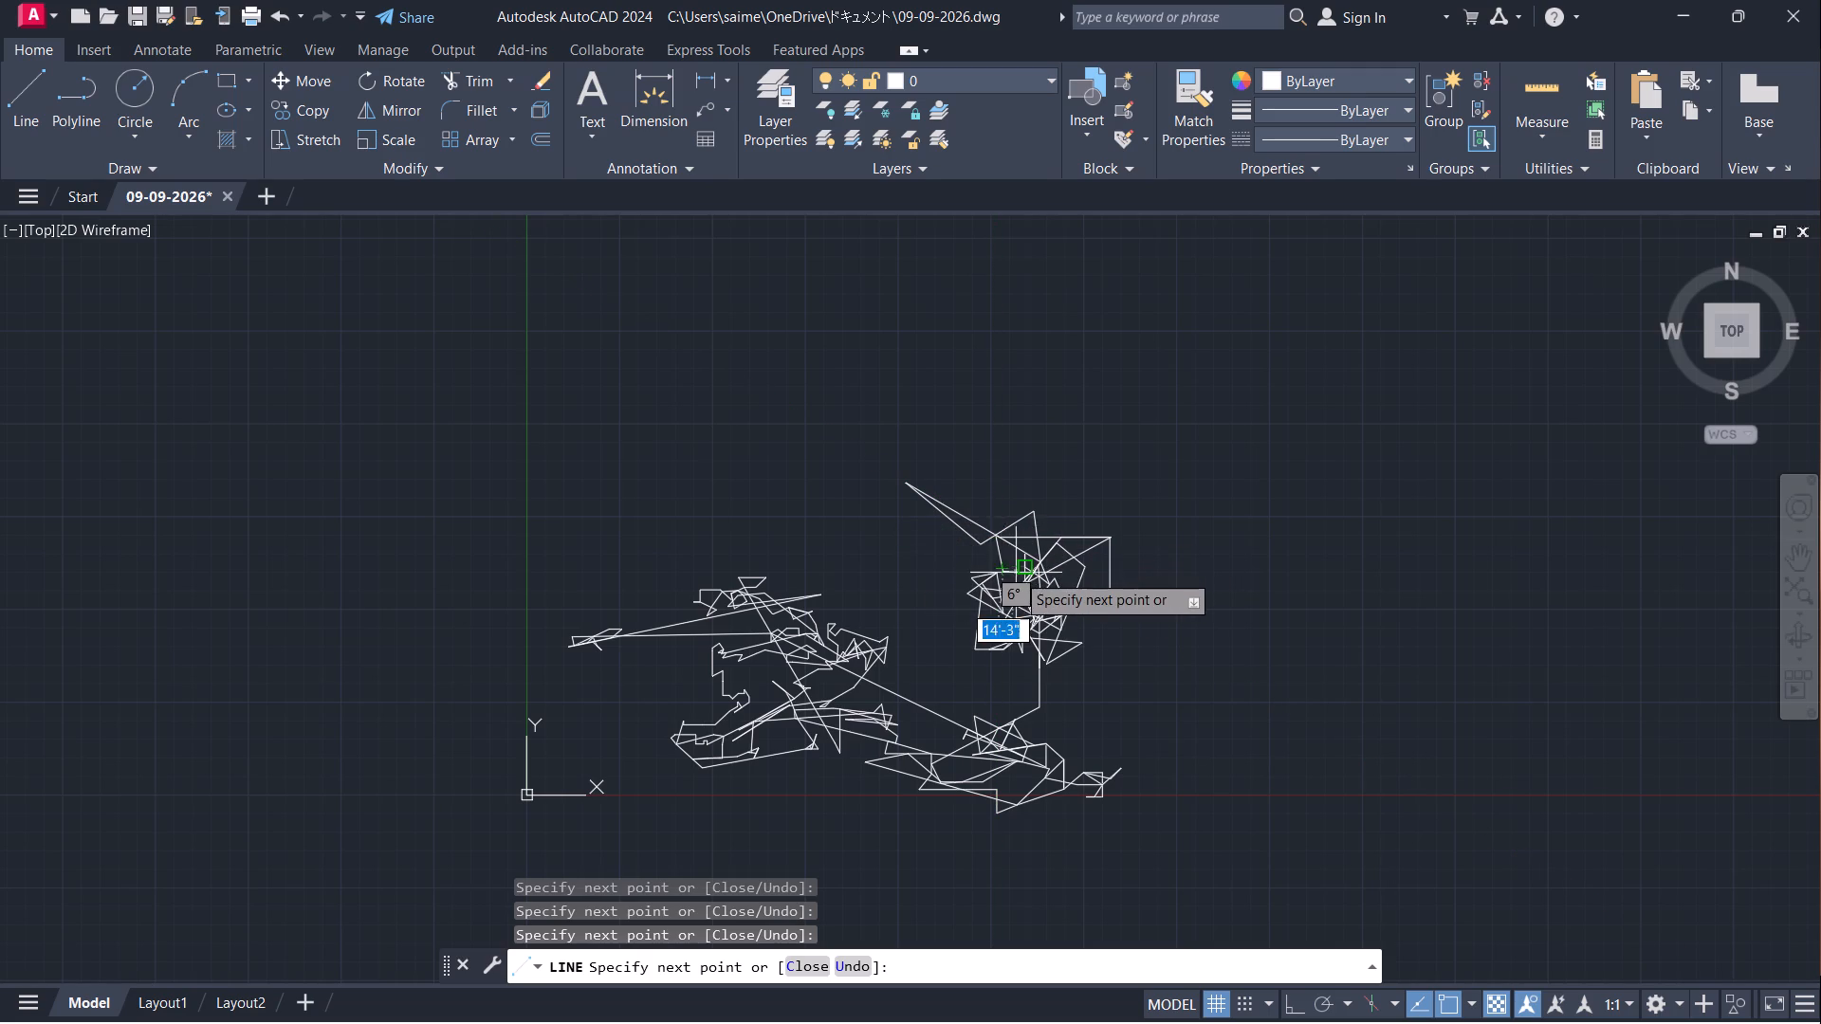
pyautogui.click(1016, 573)
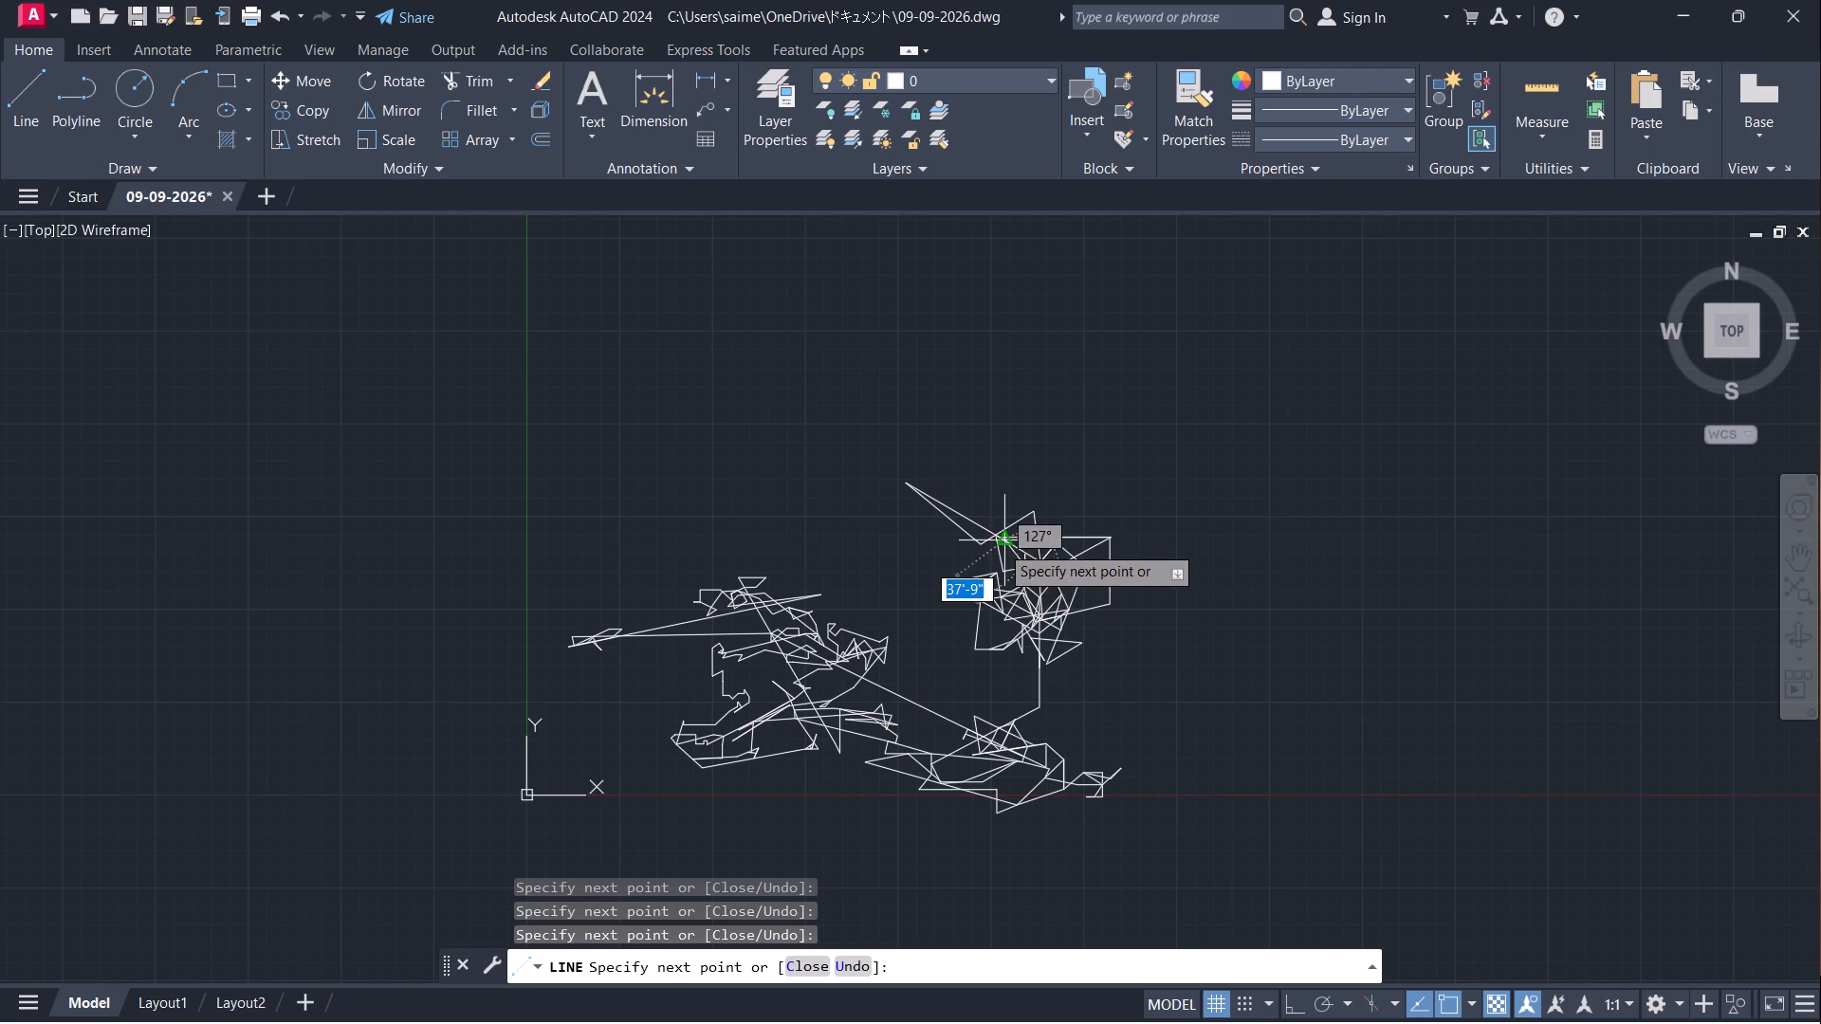
pyautogui.click(999, 526)
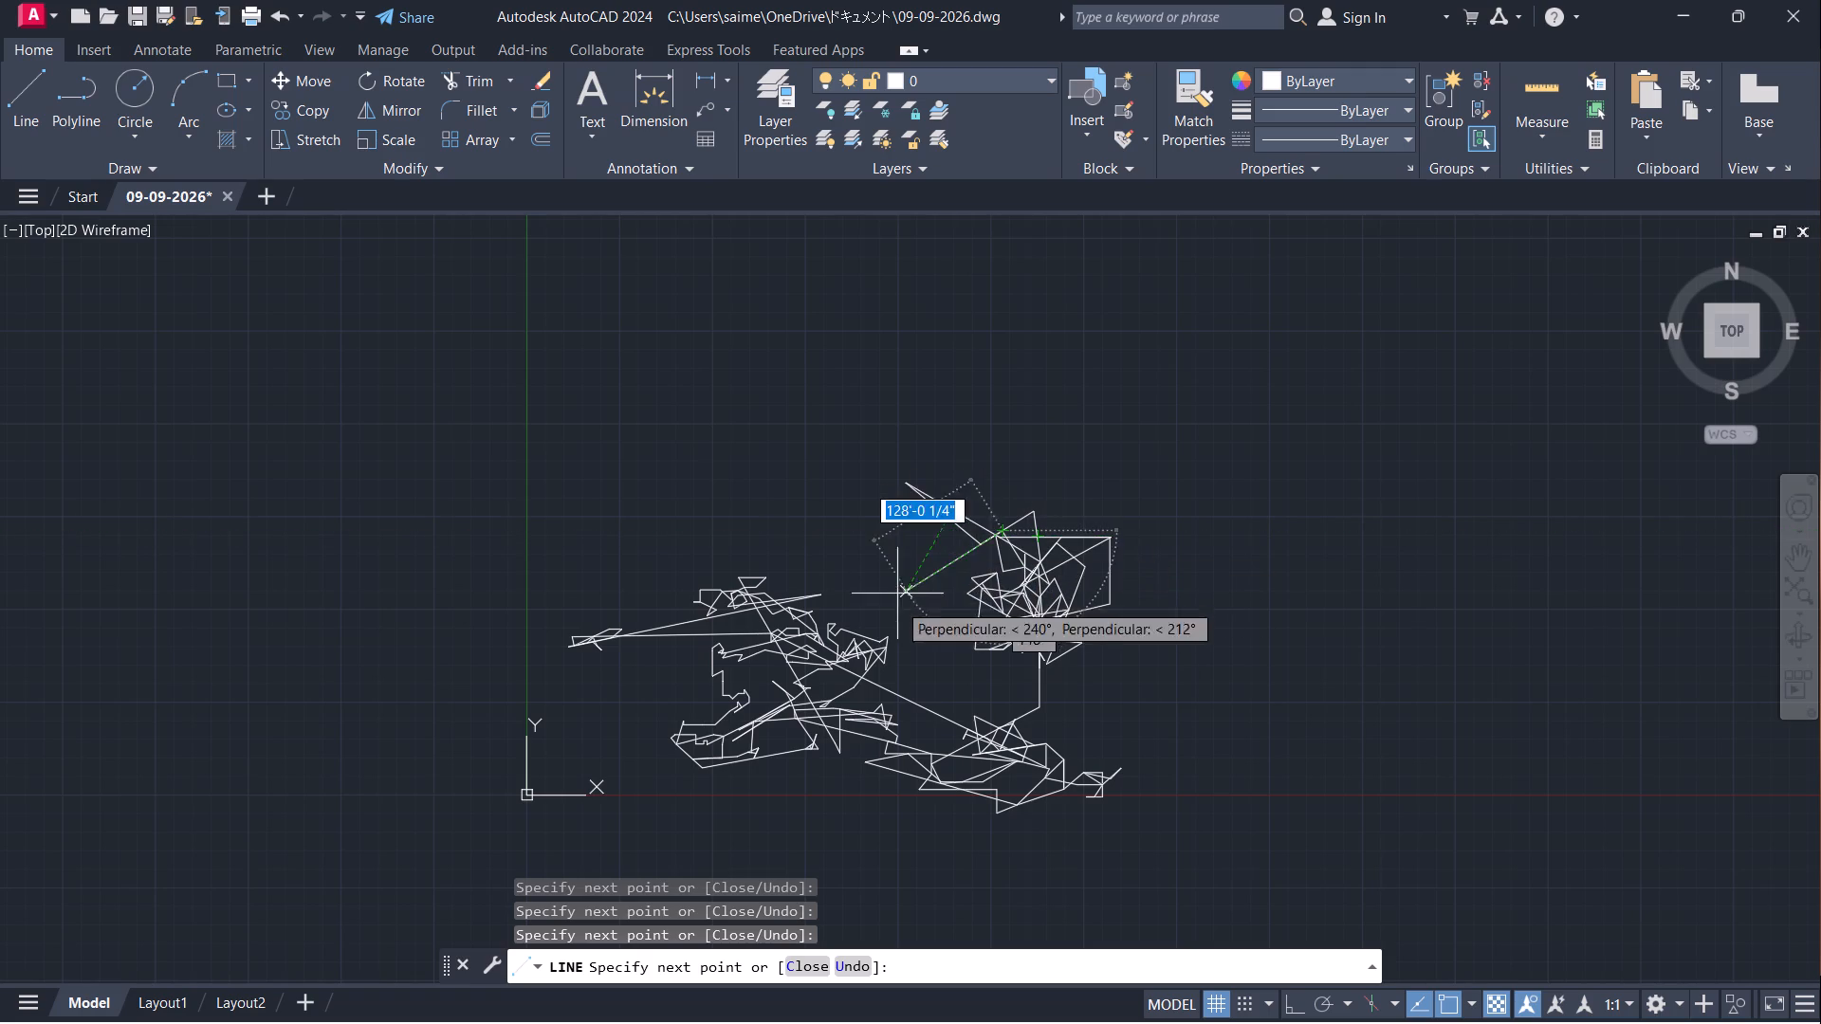
# Draw a long segment down-left to the upper-left figure and add short zigzag segments along its right side.
pyautogui.click(822, 615)
pyautogui.click(826, 589)
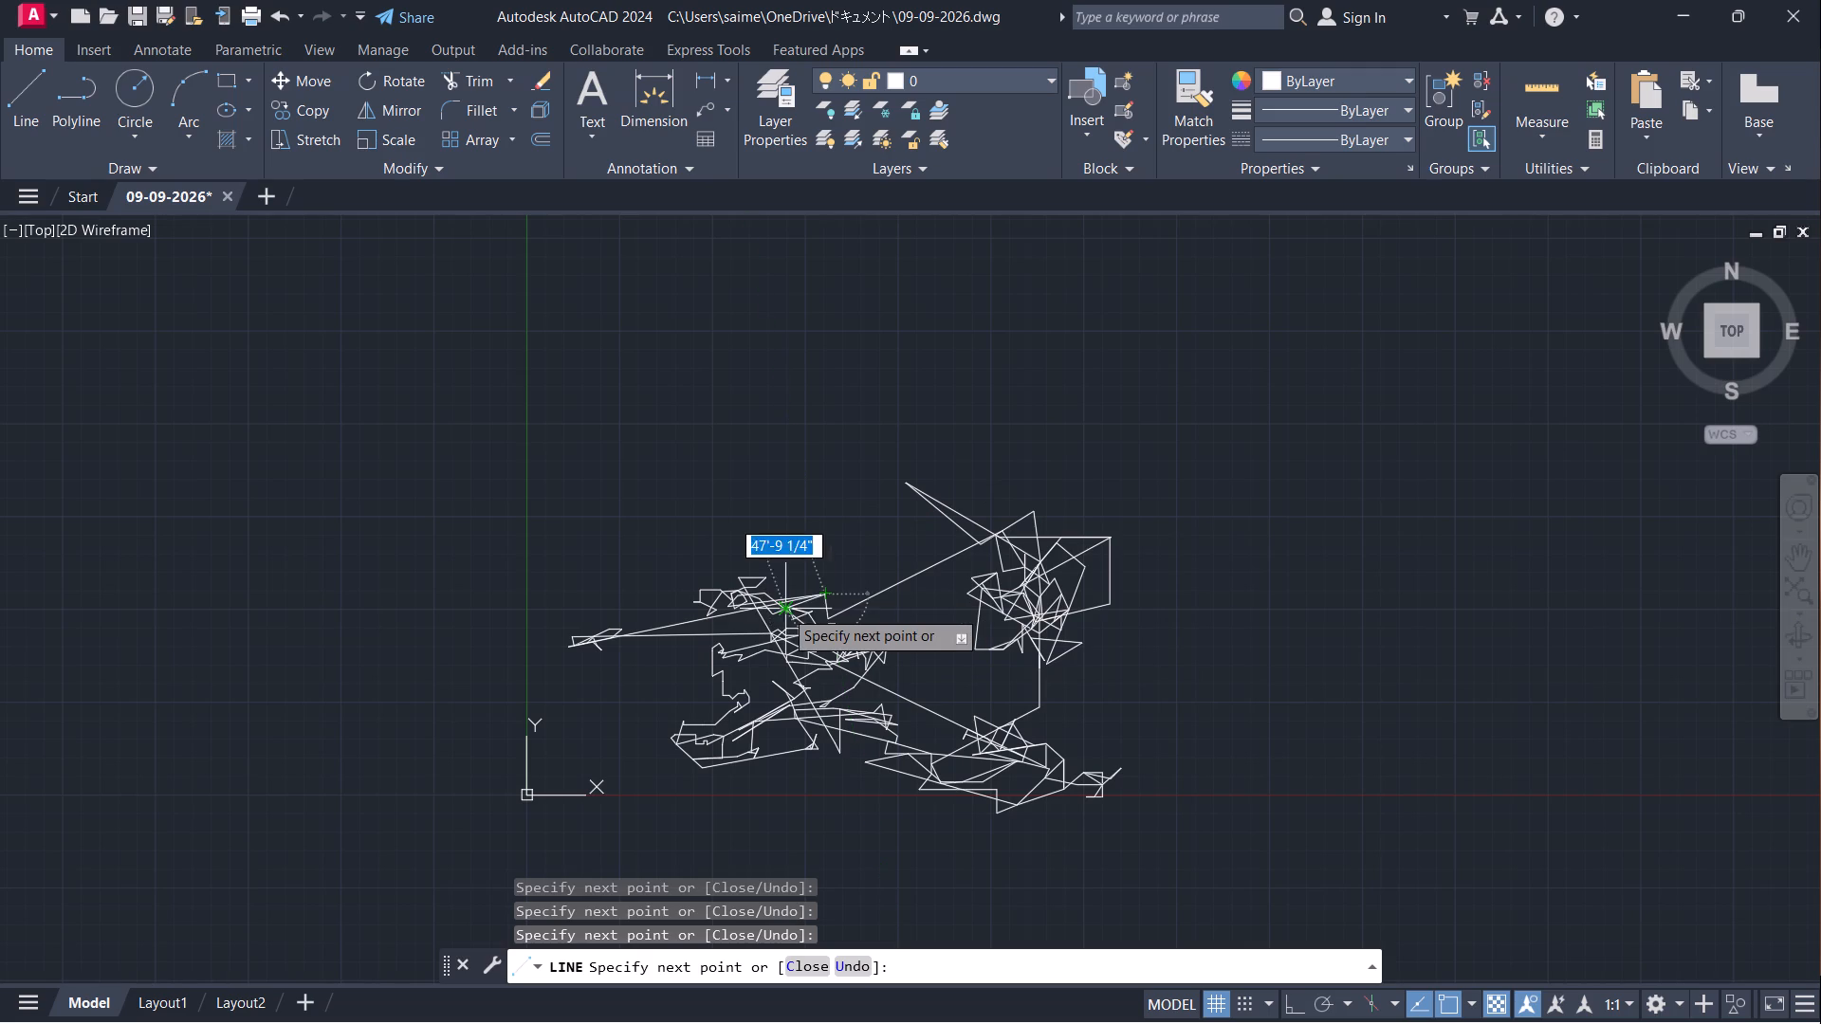
pyautogui.click(783, 609)
pyautogui.click(770, 622)
pyautogui.click(771, 590)
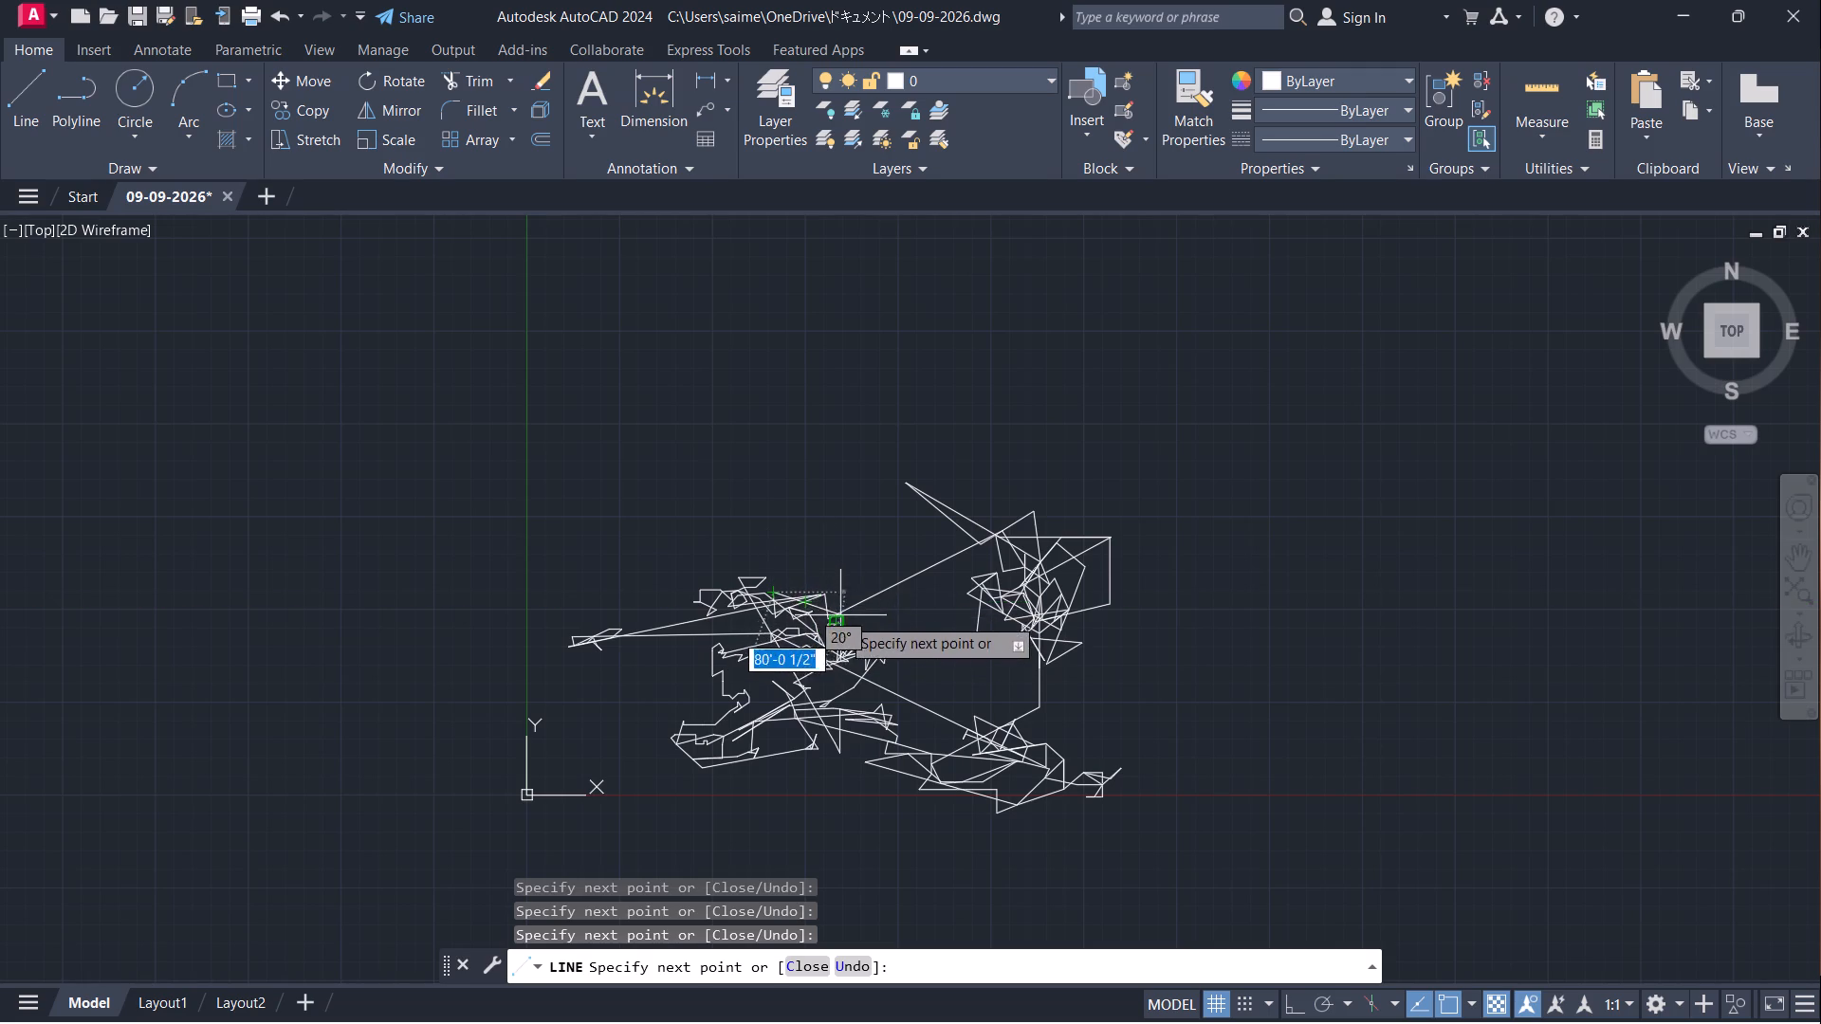
# Run the line from the upper-left figure over a shallow peak to the kite cluster and zigzag across the cluster's middle.
pyautogui.click(878, 553)
pyautogui.click(947, 567)
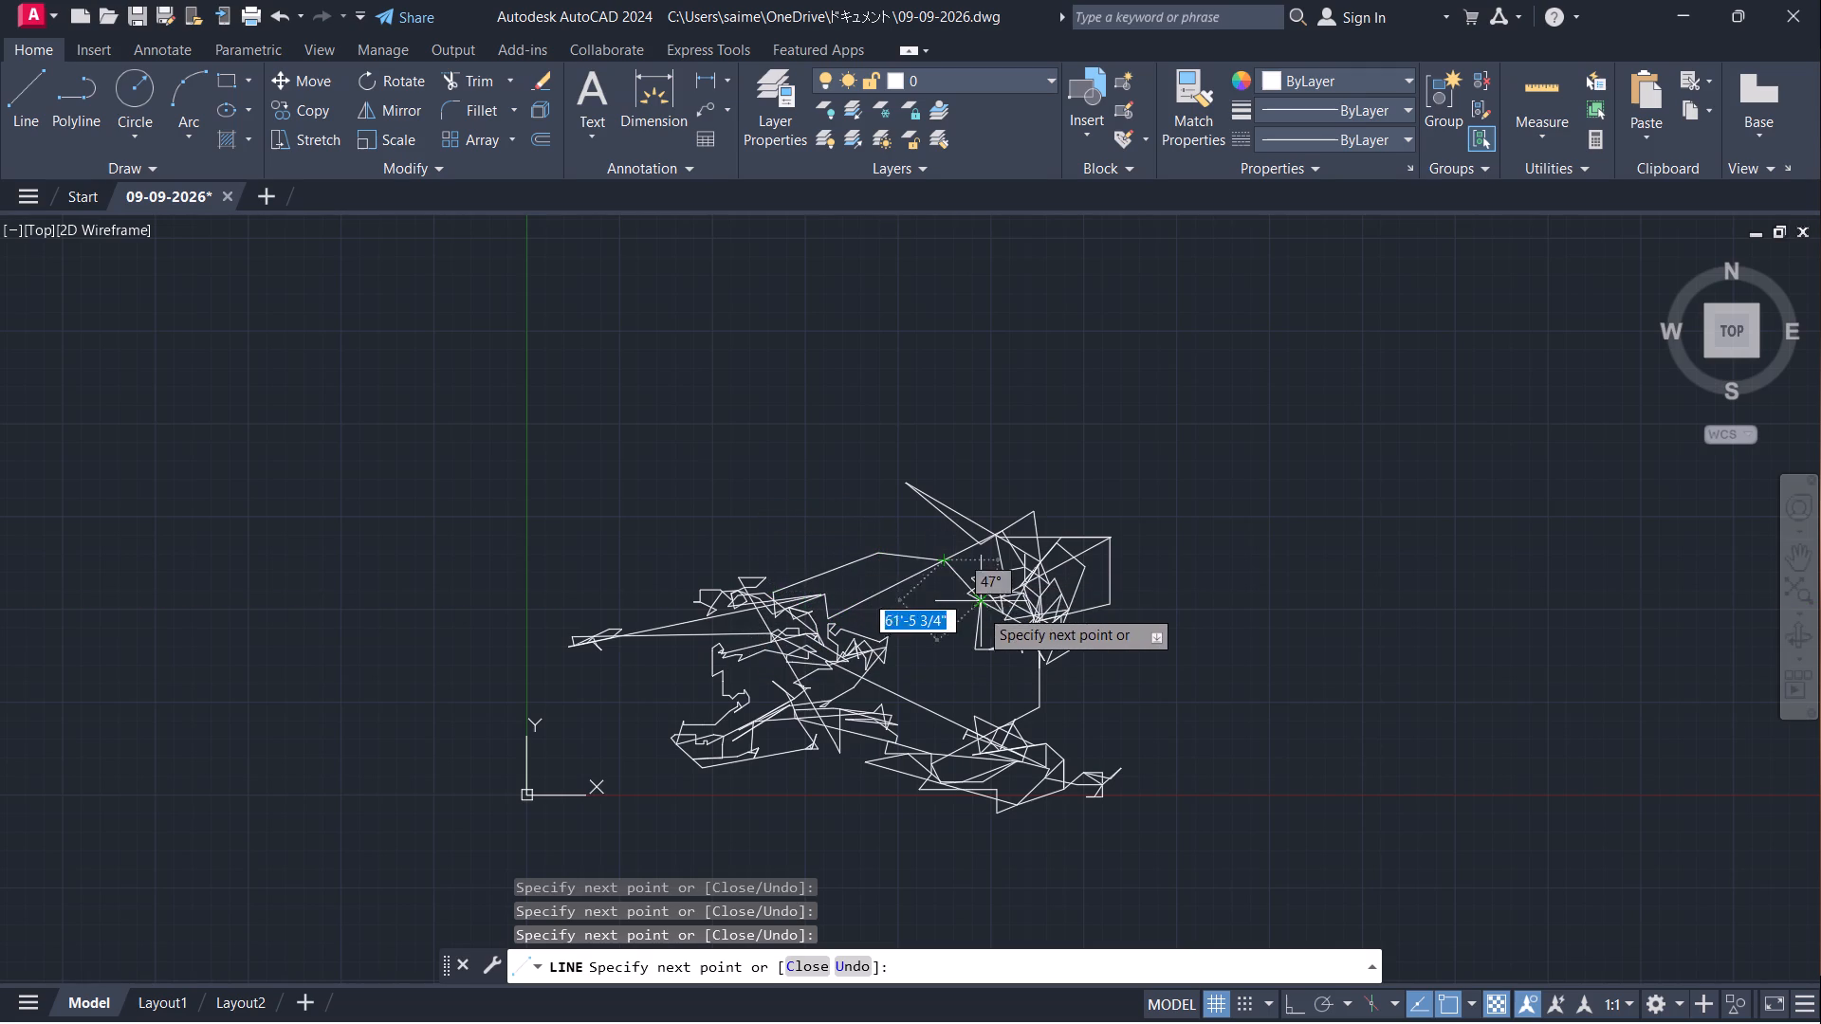
pyautogui.click(979, 608)
pyautogui.click(1002, 586)
pyautogui.click(1013, 631)
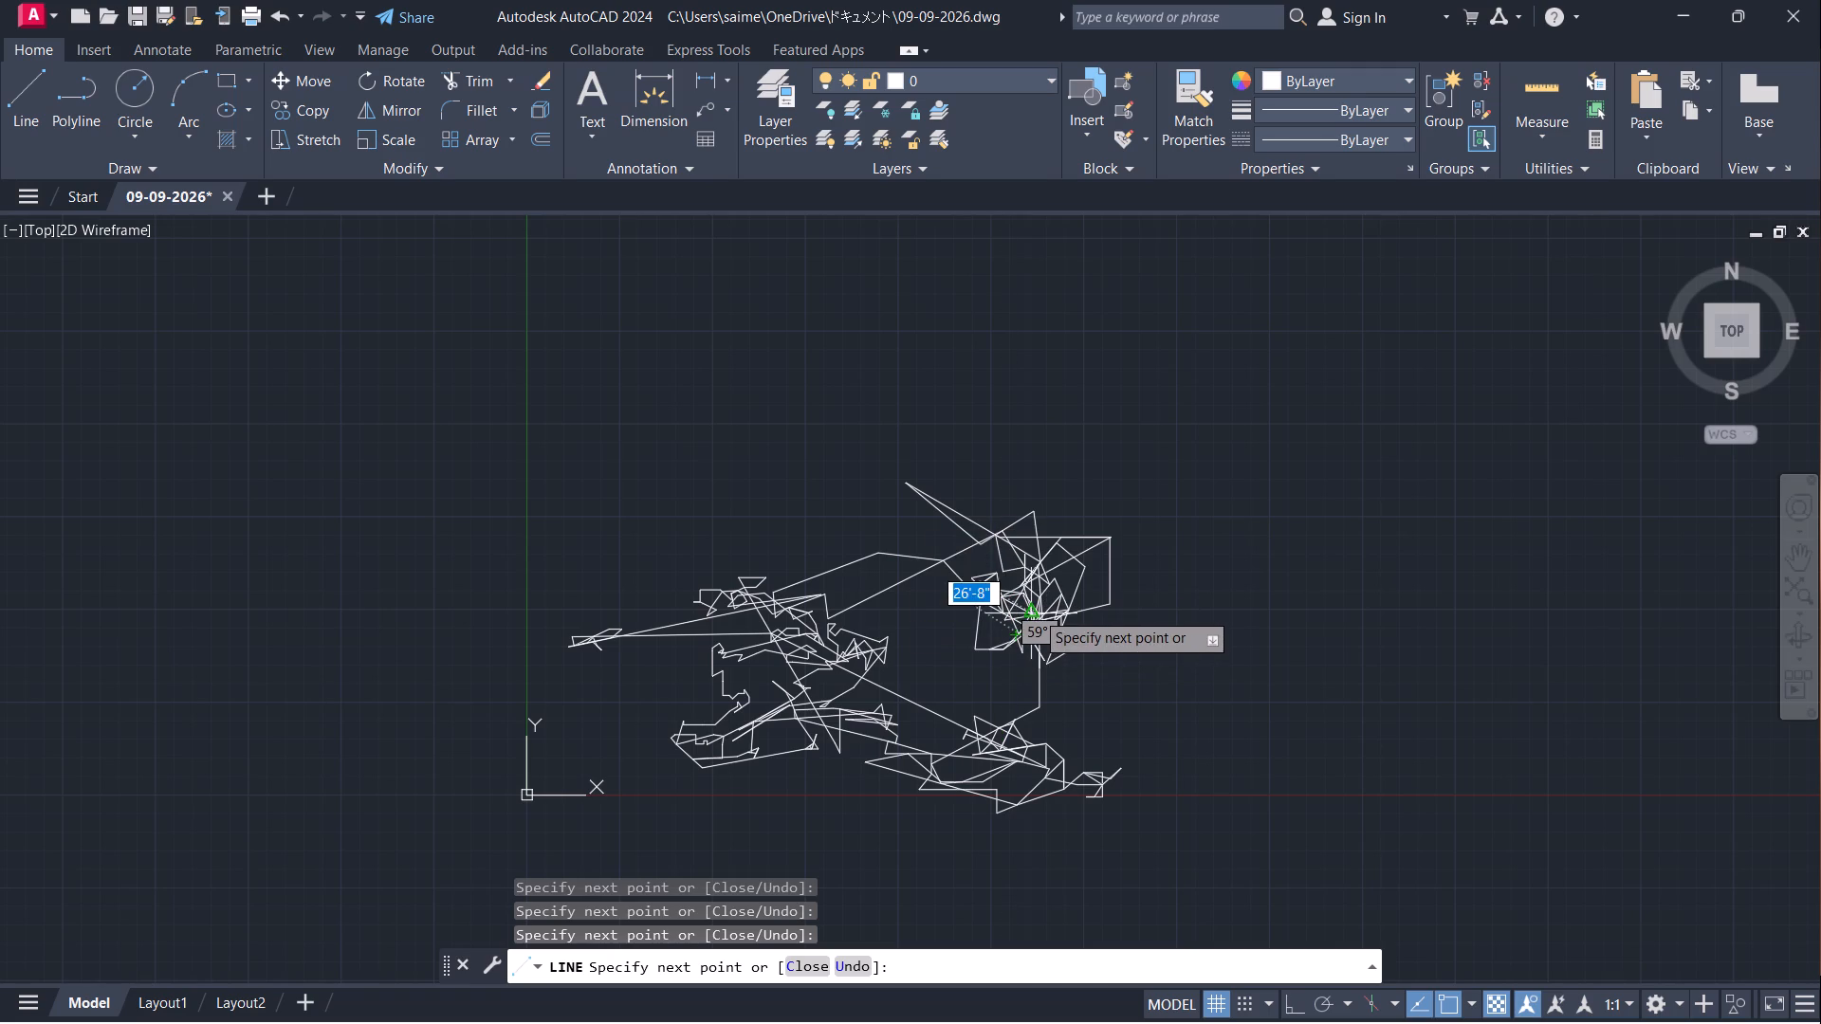
pyautogui.click(1035, 611)
pyautogui.click(1030, 578)
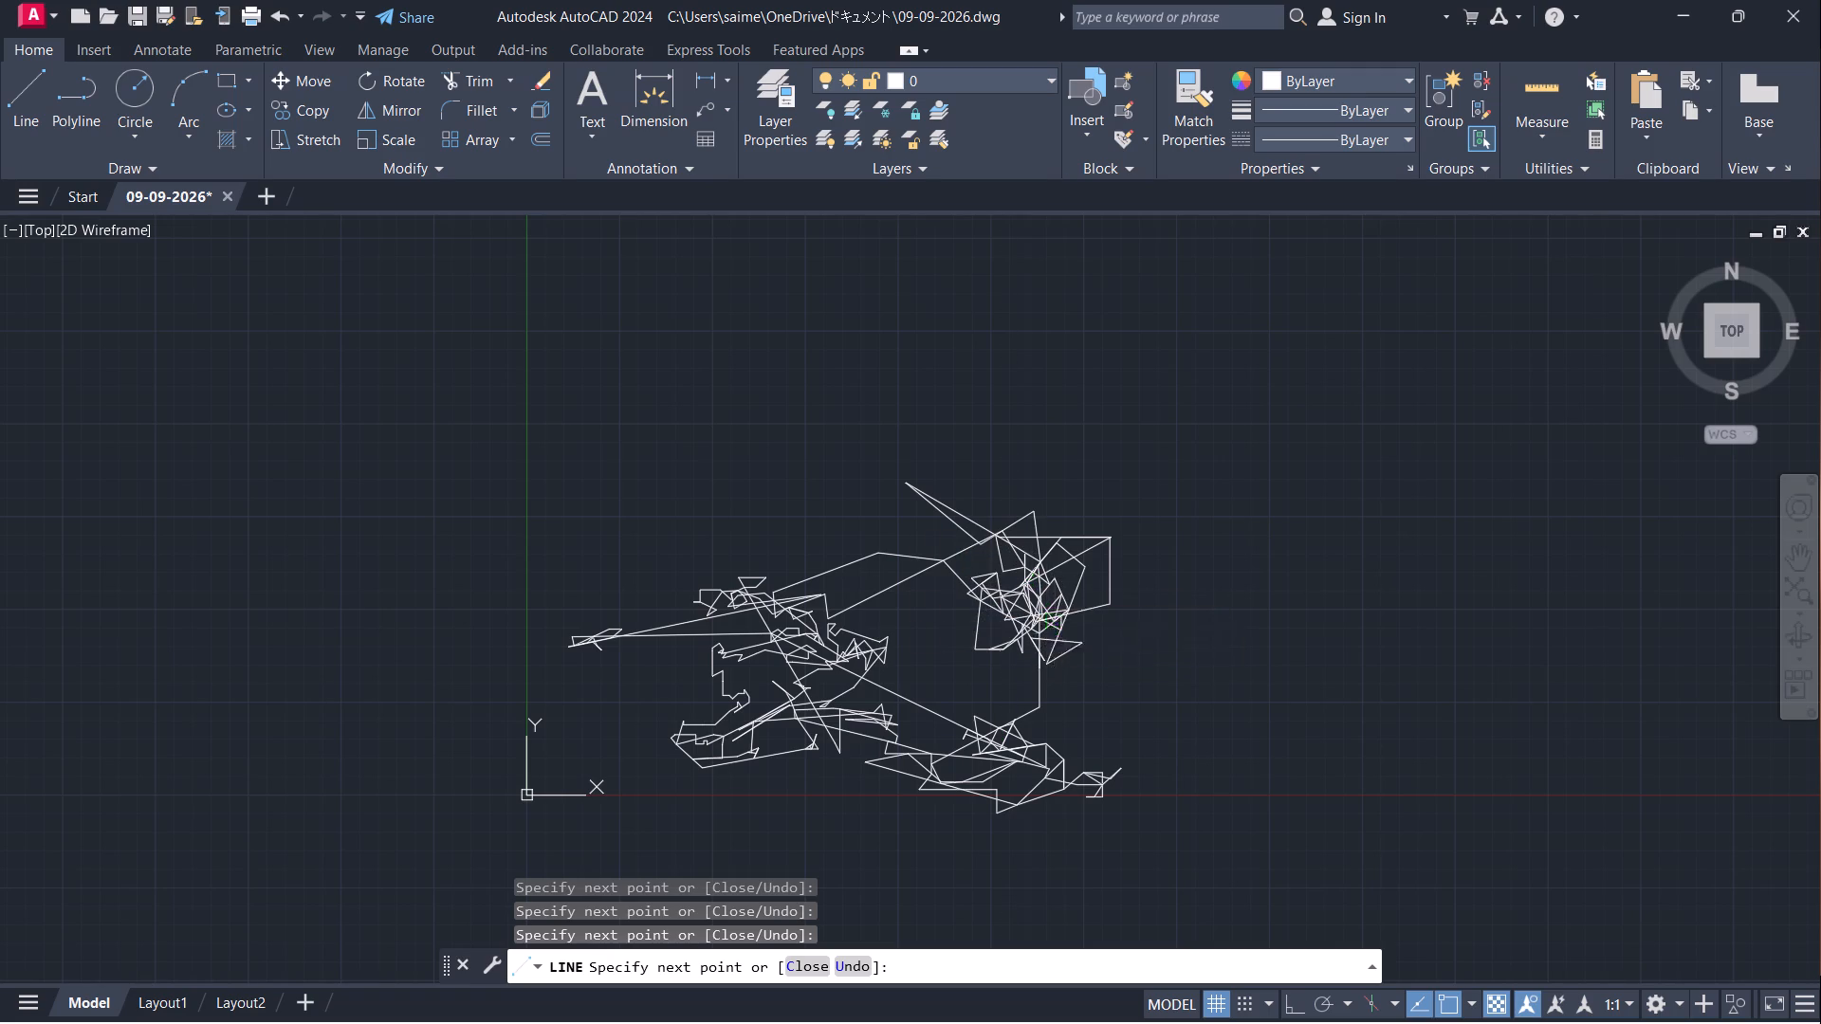
pyautogui.click(1054, 621)
pyautogui.click(1092, 598)
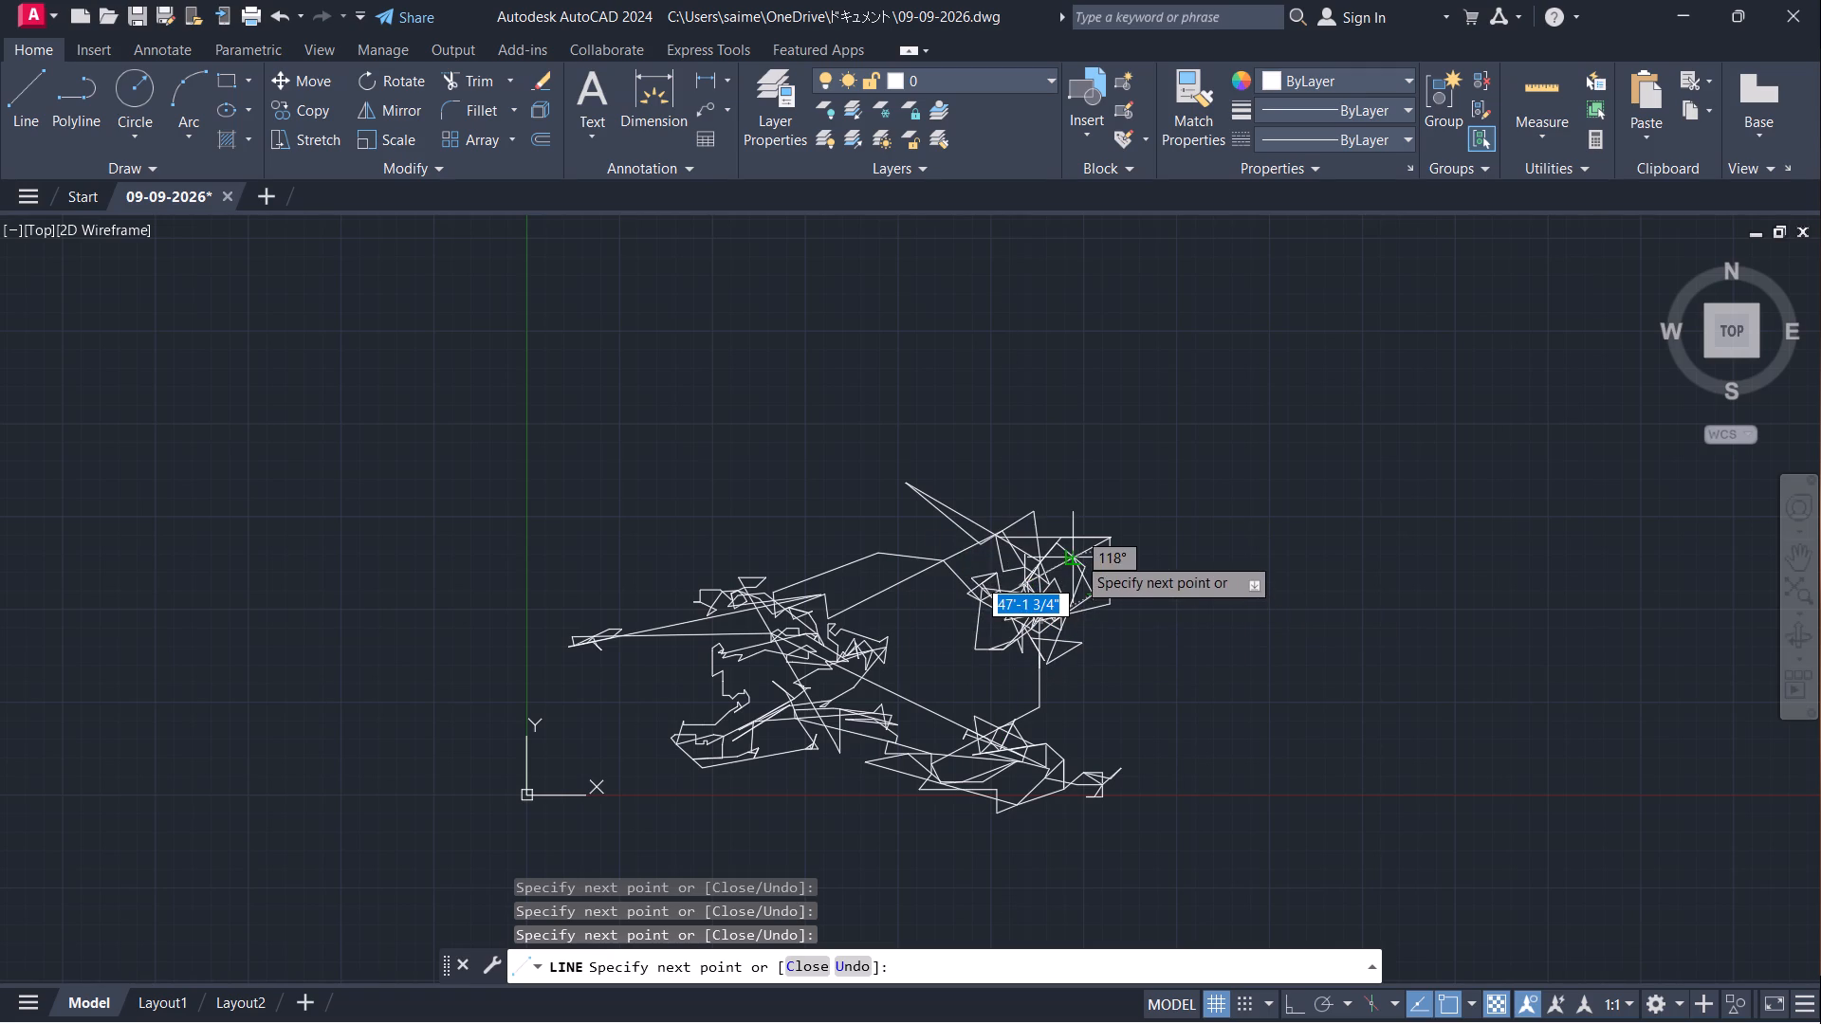
# Add short overlapping zigzag segments inside the right half of the kite cluster.
pyautogui.click(1076, 556)
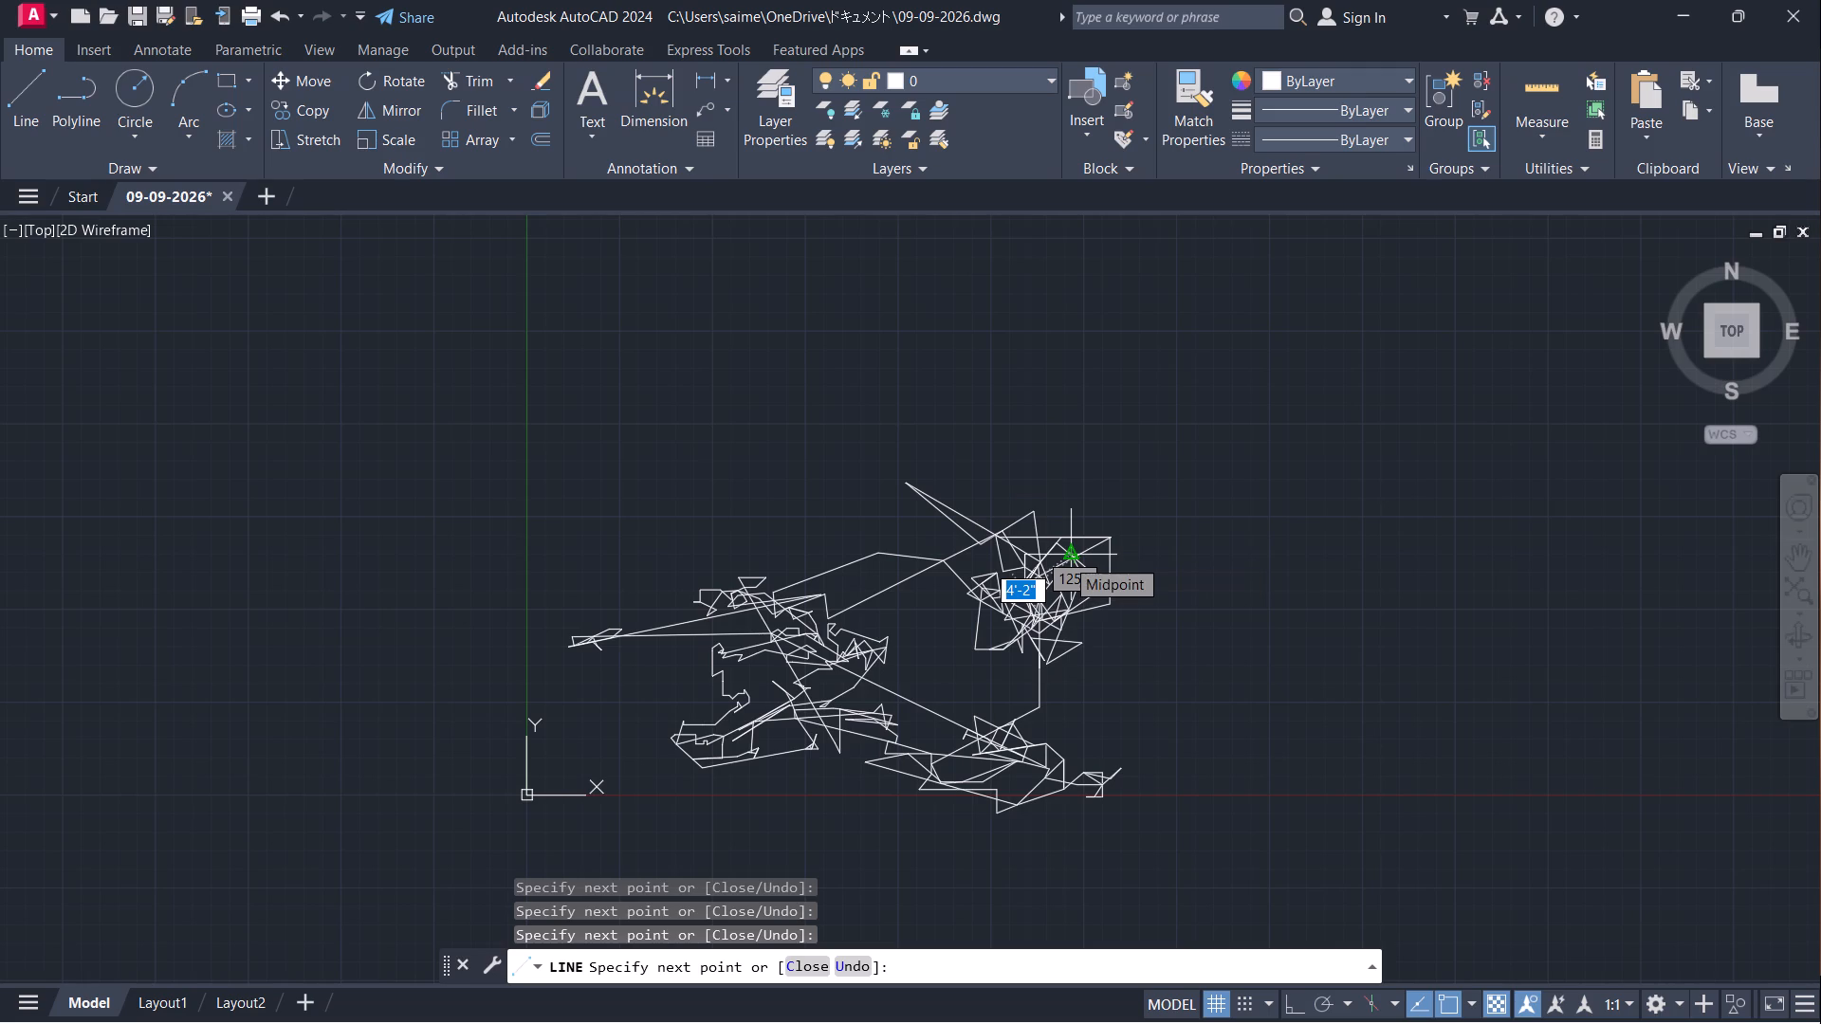
pyautogui.click(1065, 558)
pyautogui.click(1068, 573)
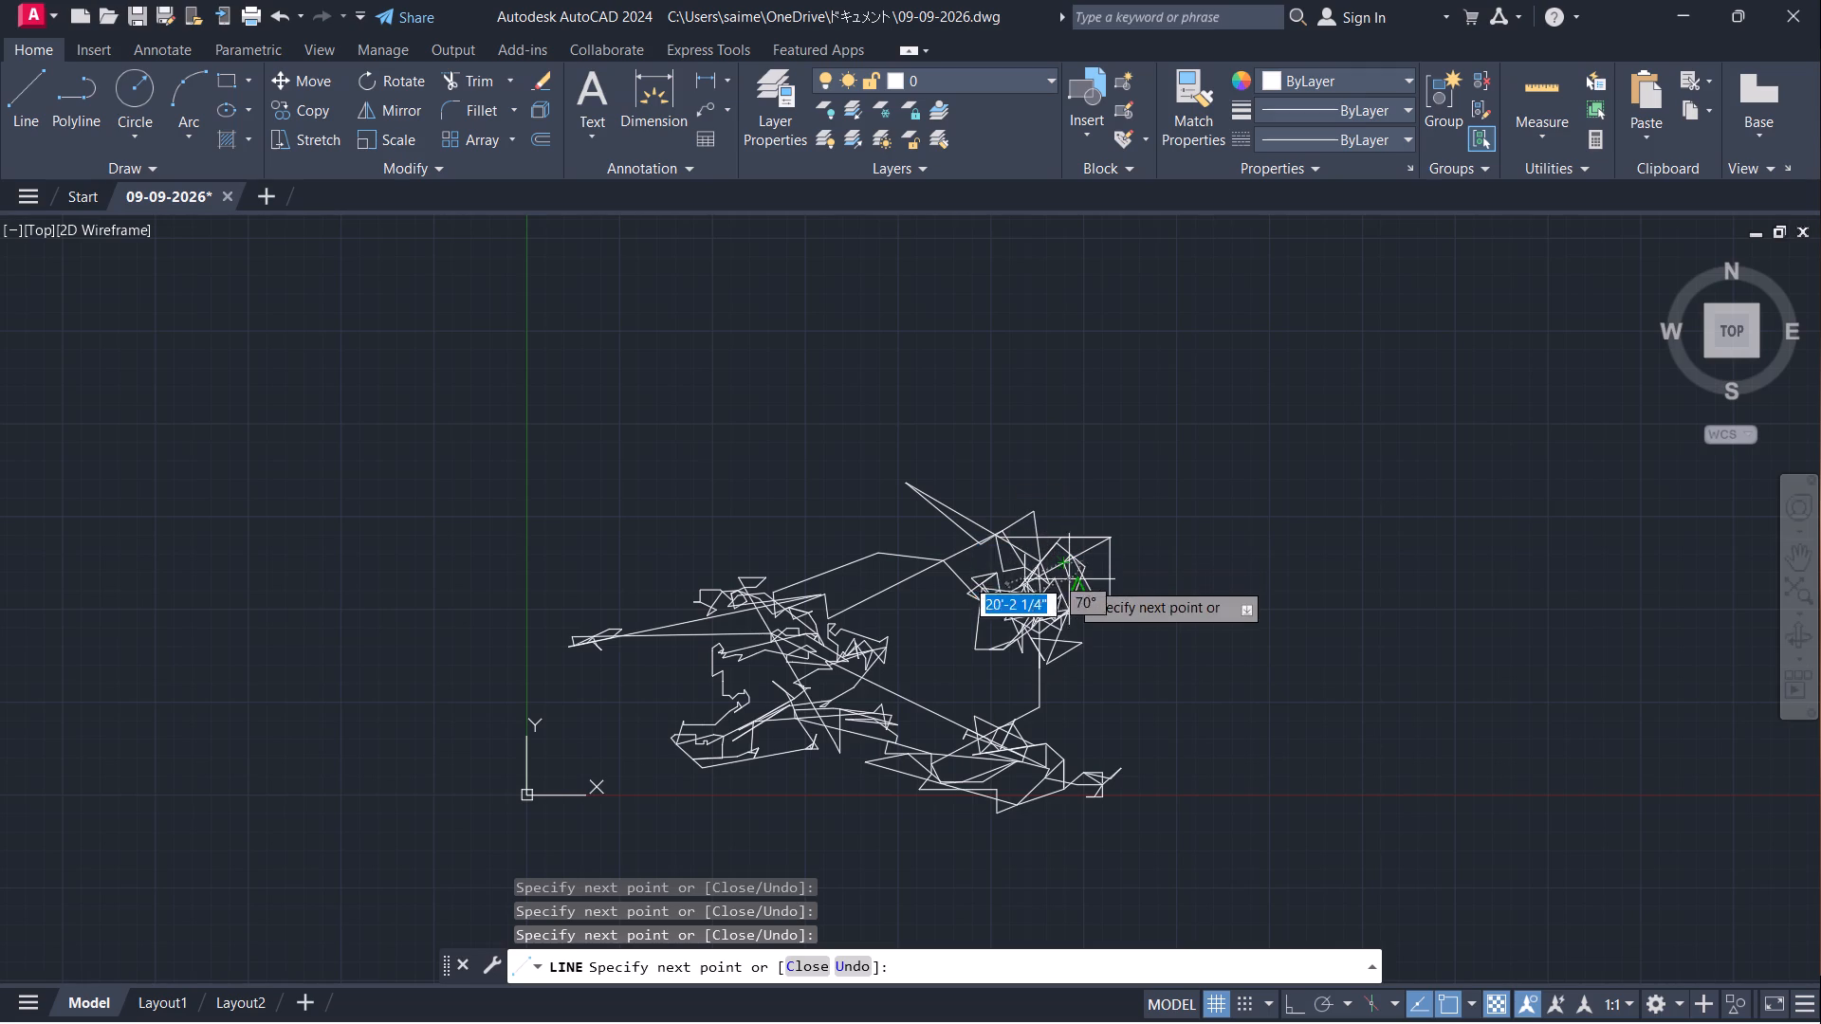
pyautogui.click(1069, 588)
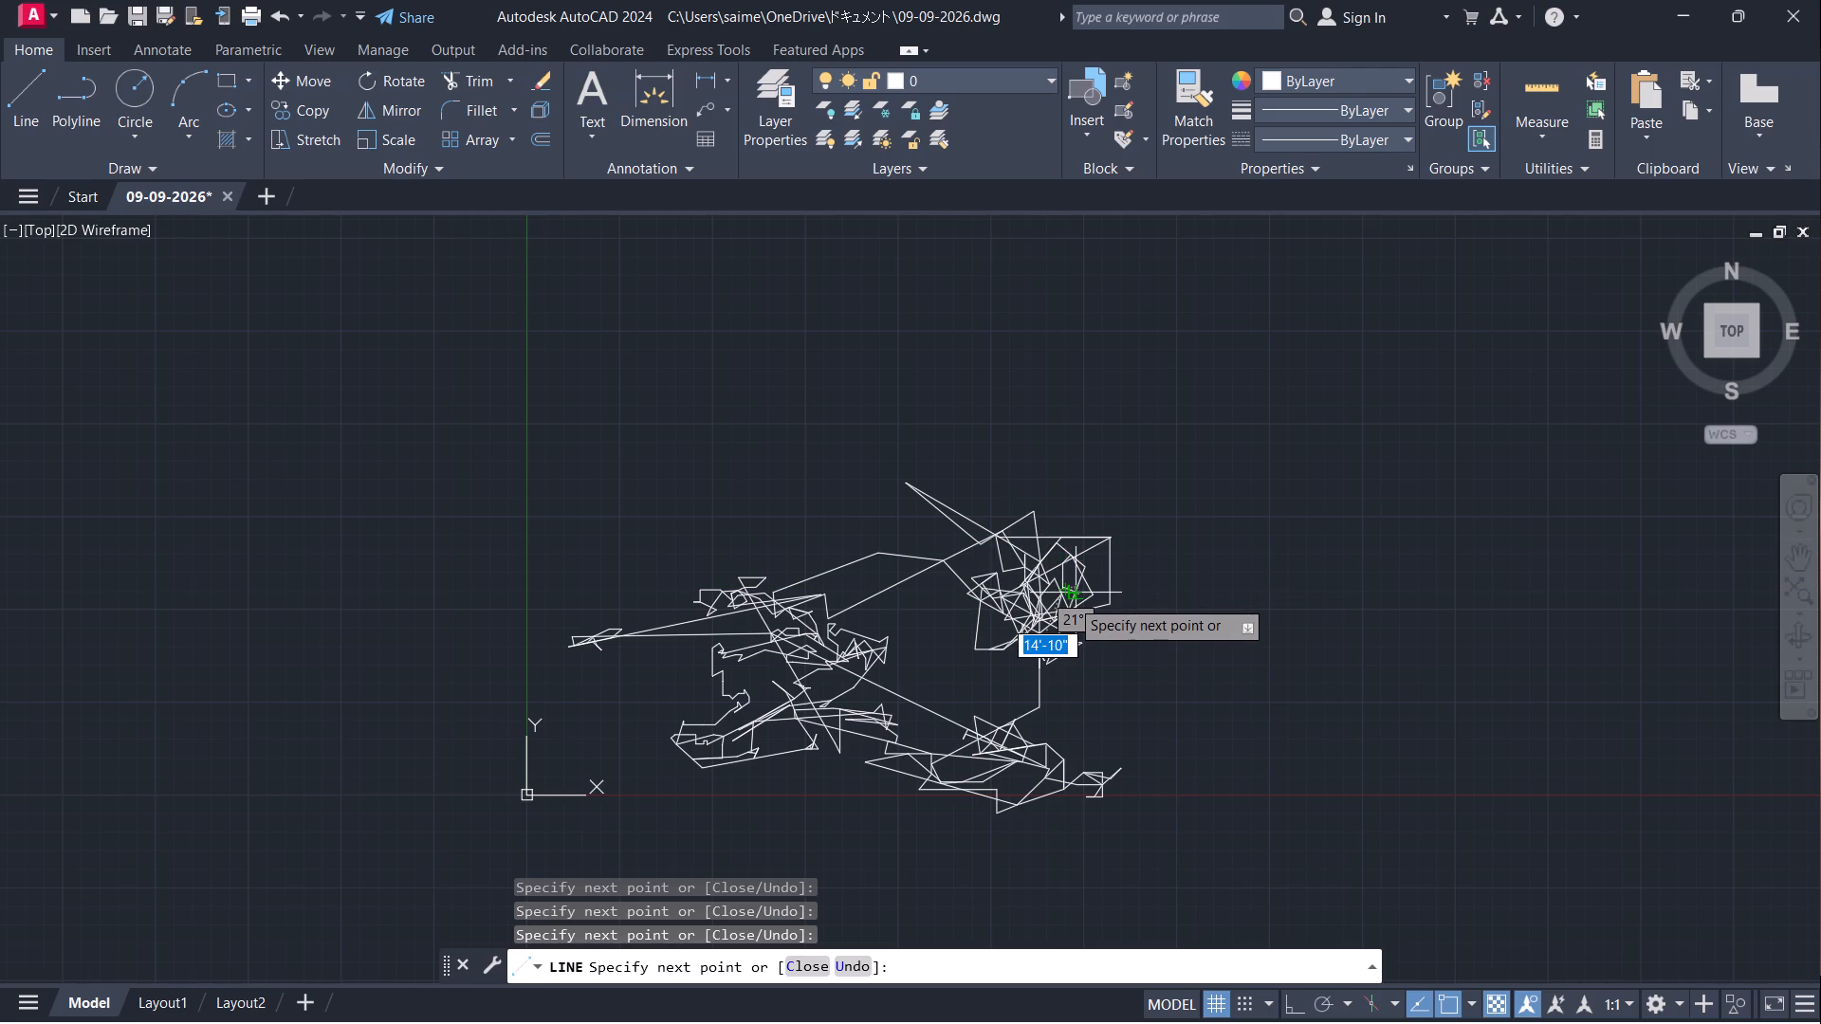
pyautogui.click(1070, 598)
pyautogui.click(1097, 586)
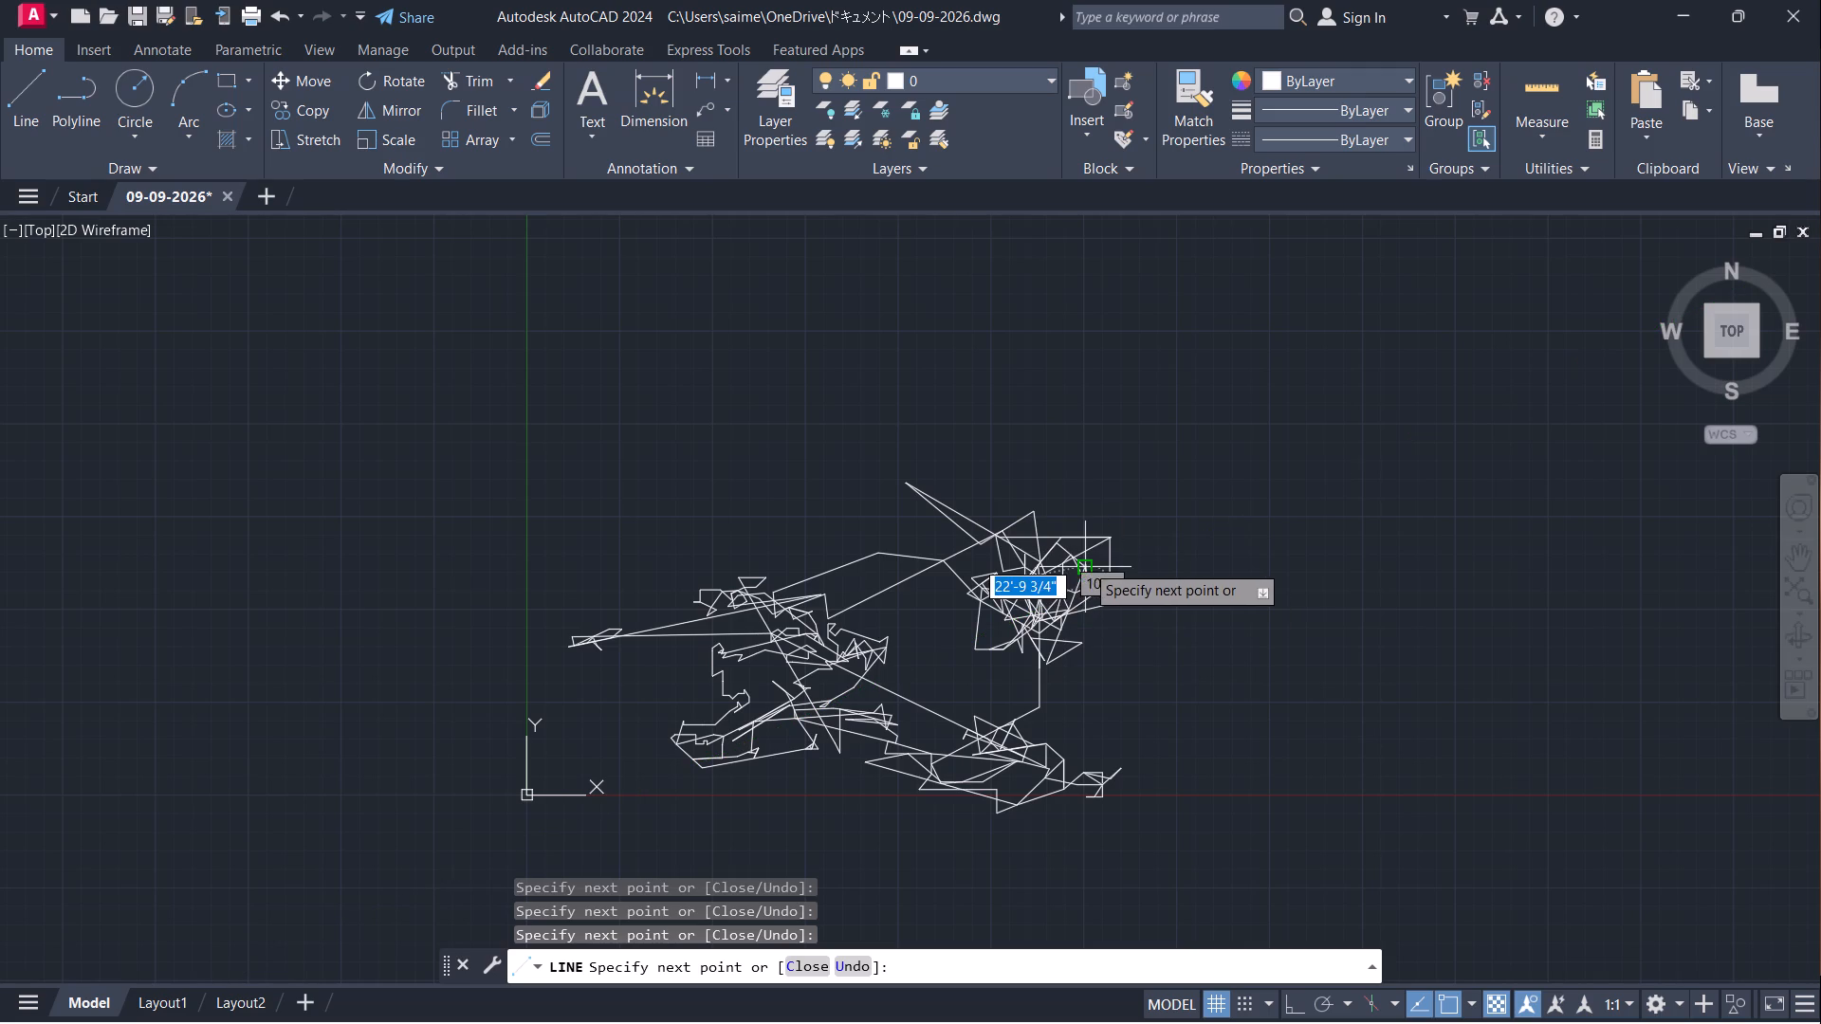
pyautogui.click(1085, 560)
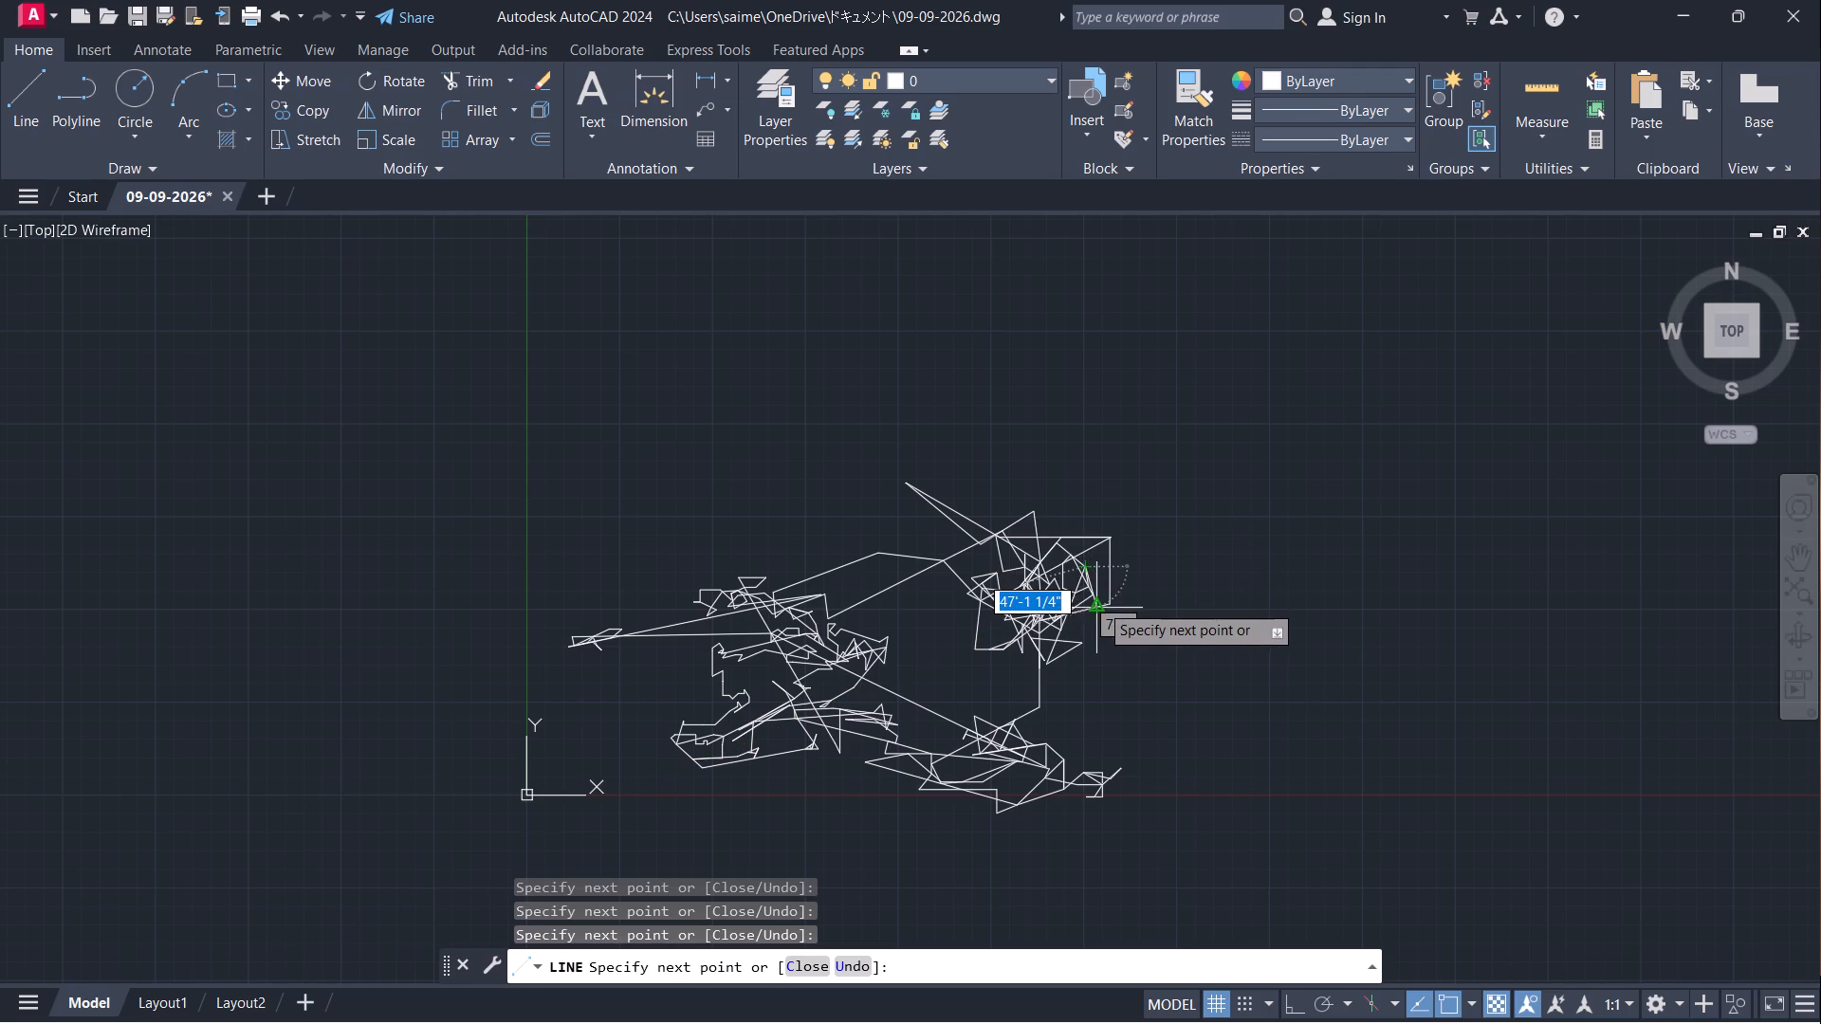
# Extend the line down the kite cluster's right edge, fold it back into the cluster, and bring it out past the lower-right corner.
pyautogui.click(1114, 601)
pyautogui.click(1110, 623)
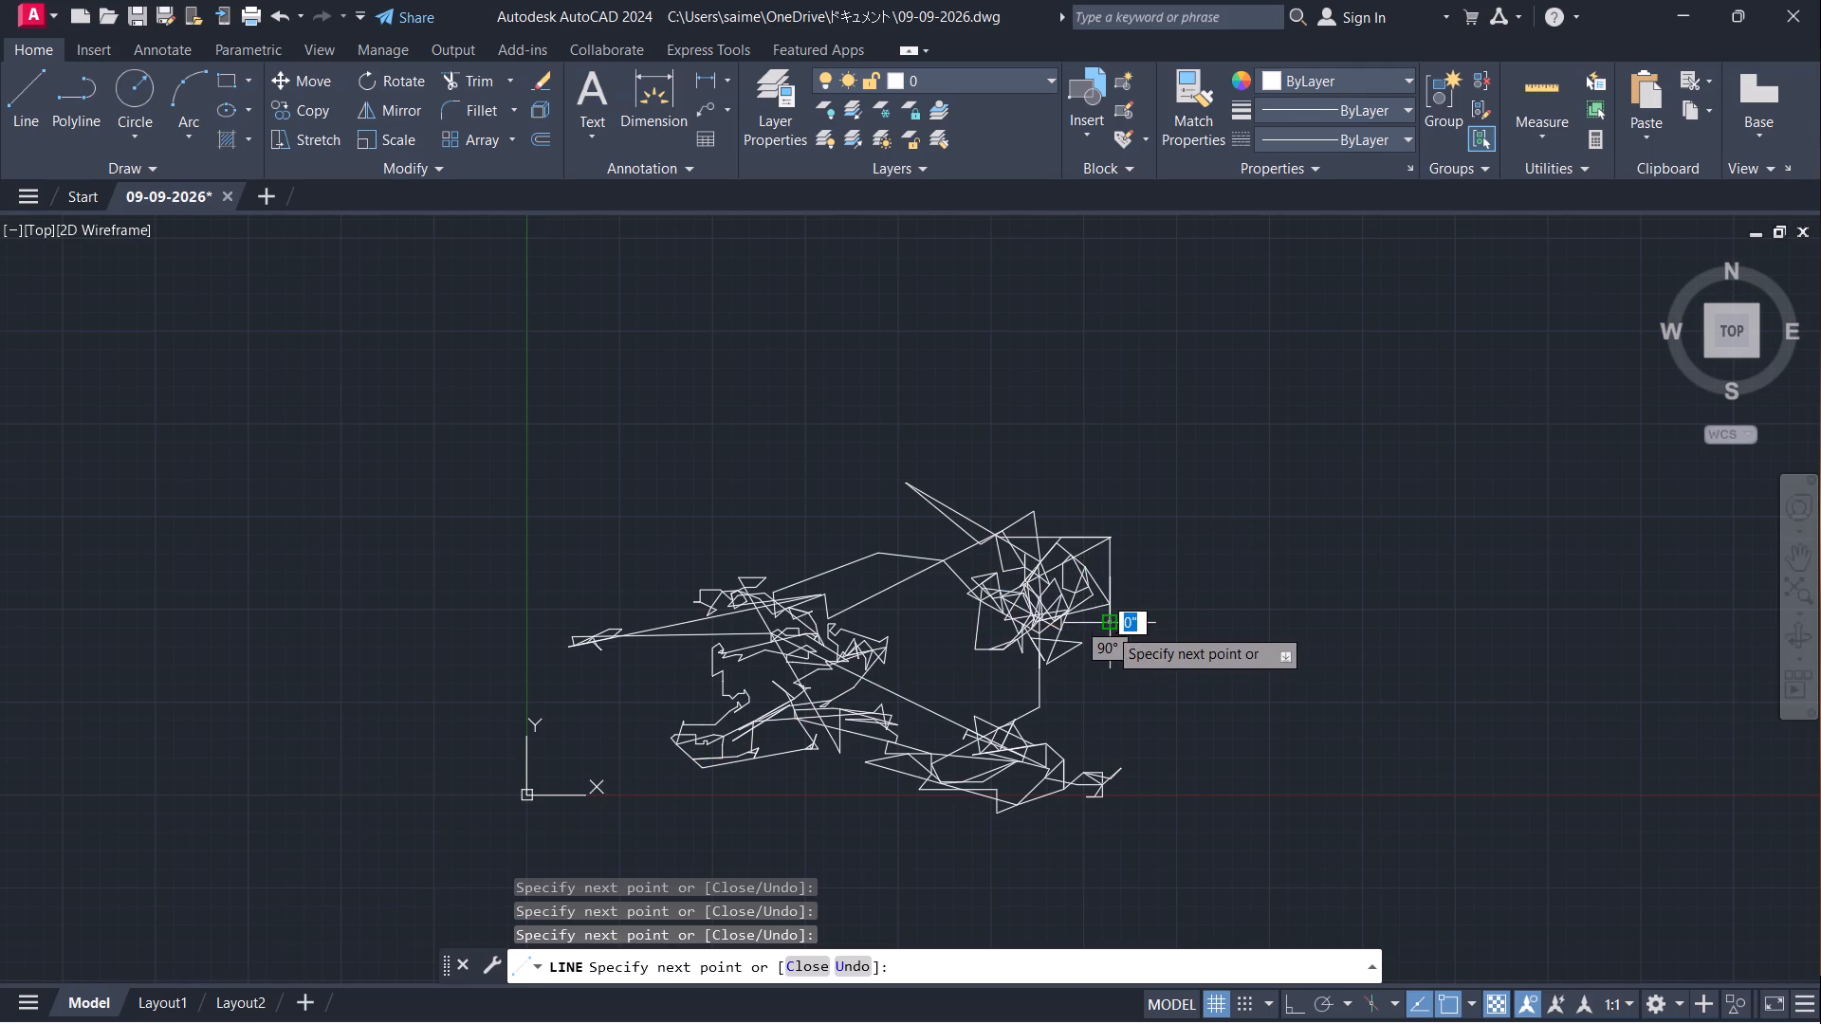
pyautogui.click(1088, 658)
pyautogui.click(1065, 621)
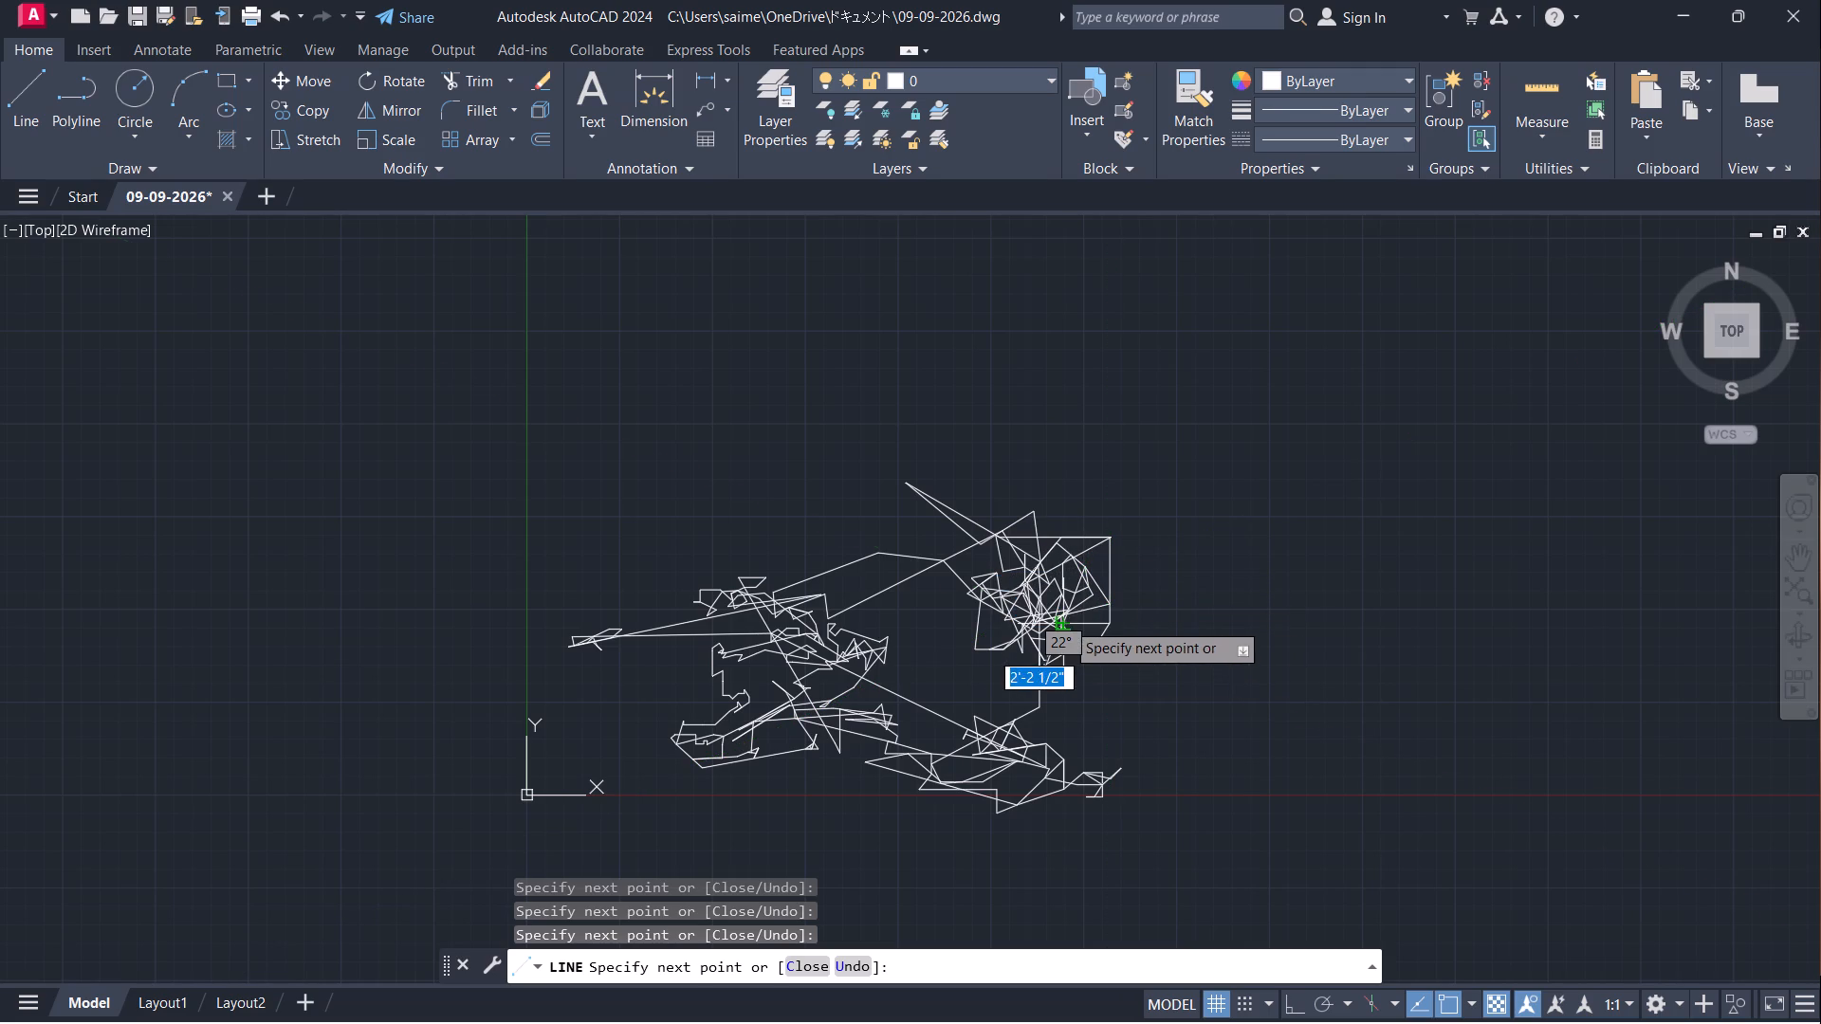
pyautogui.click(1114, 619)
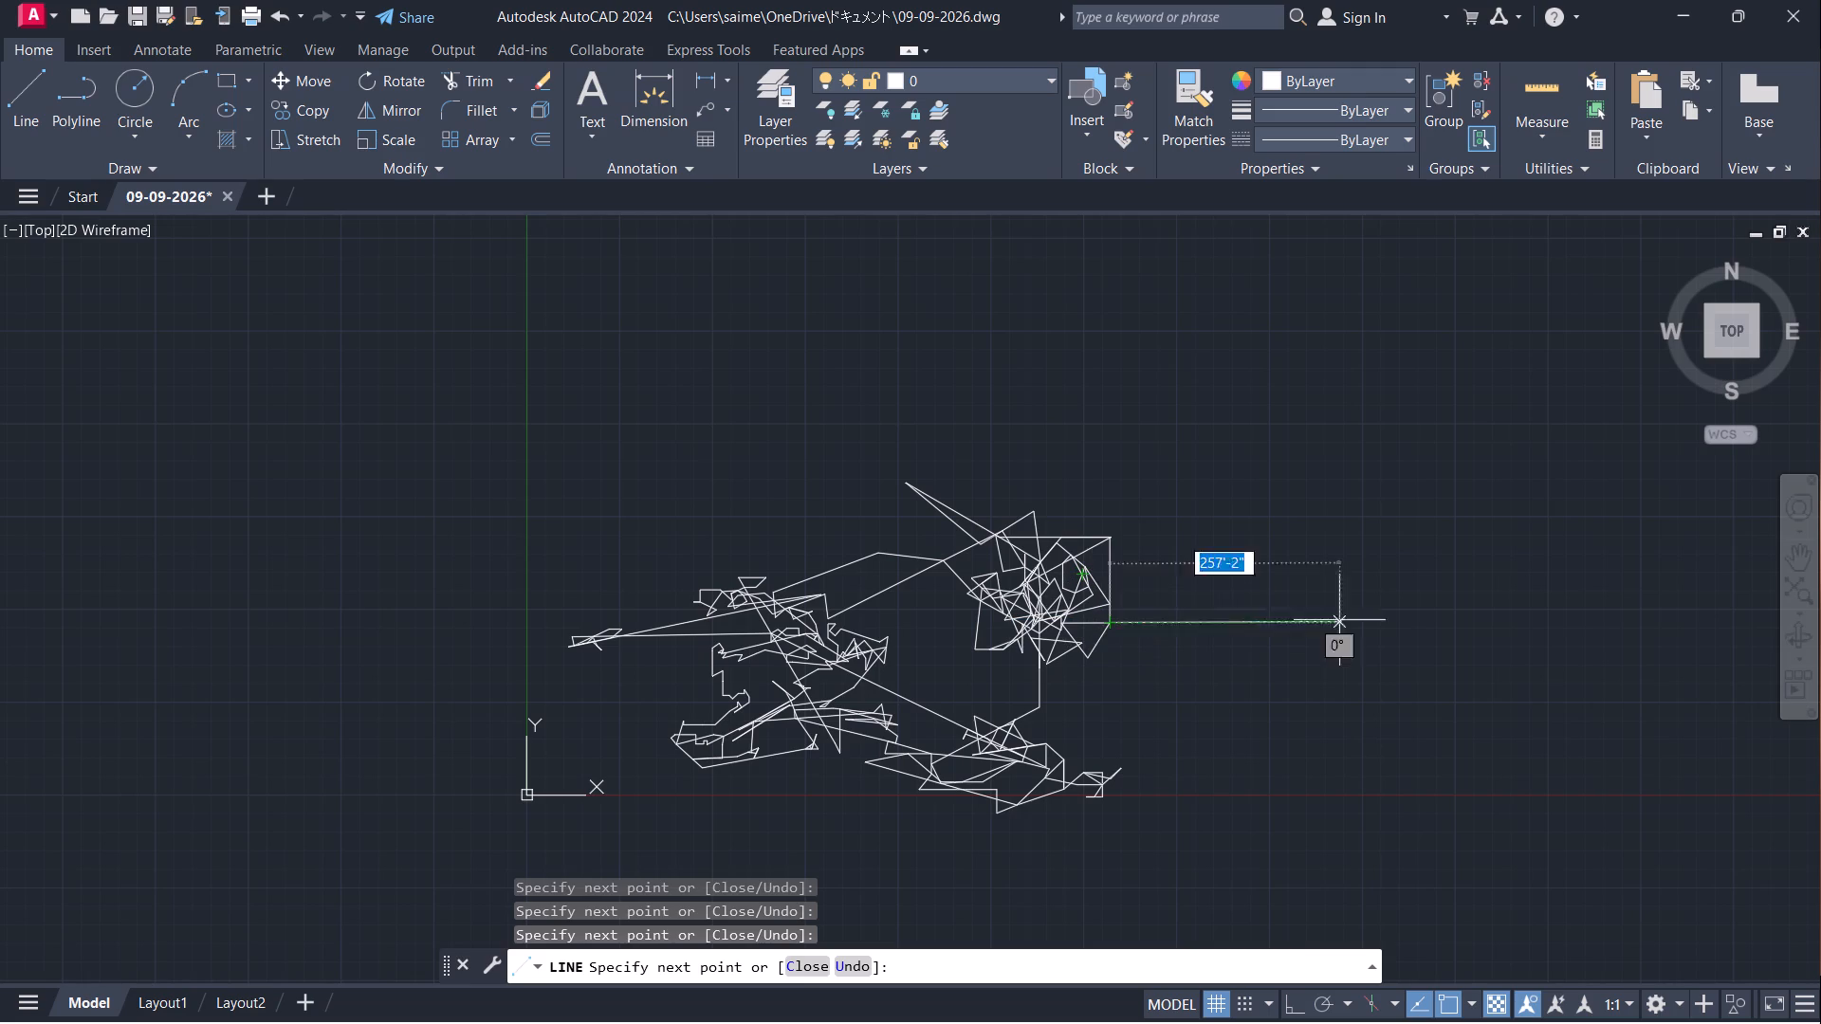
pyautogui.click(1113, 678)
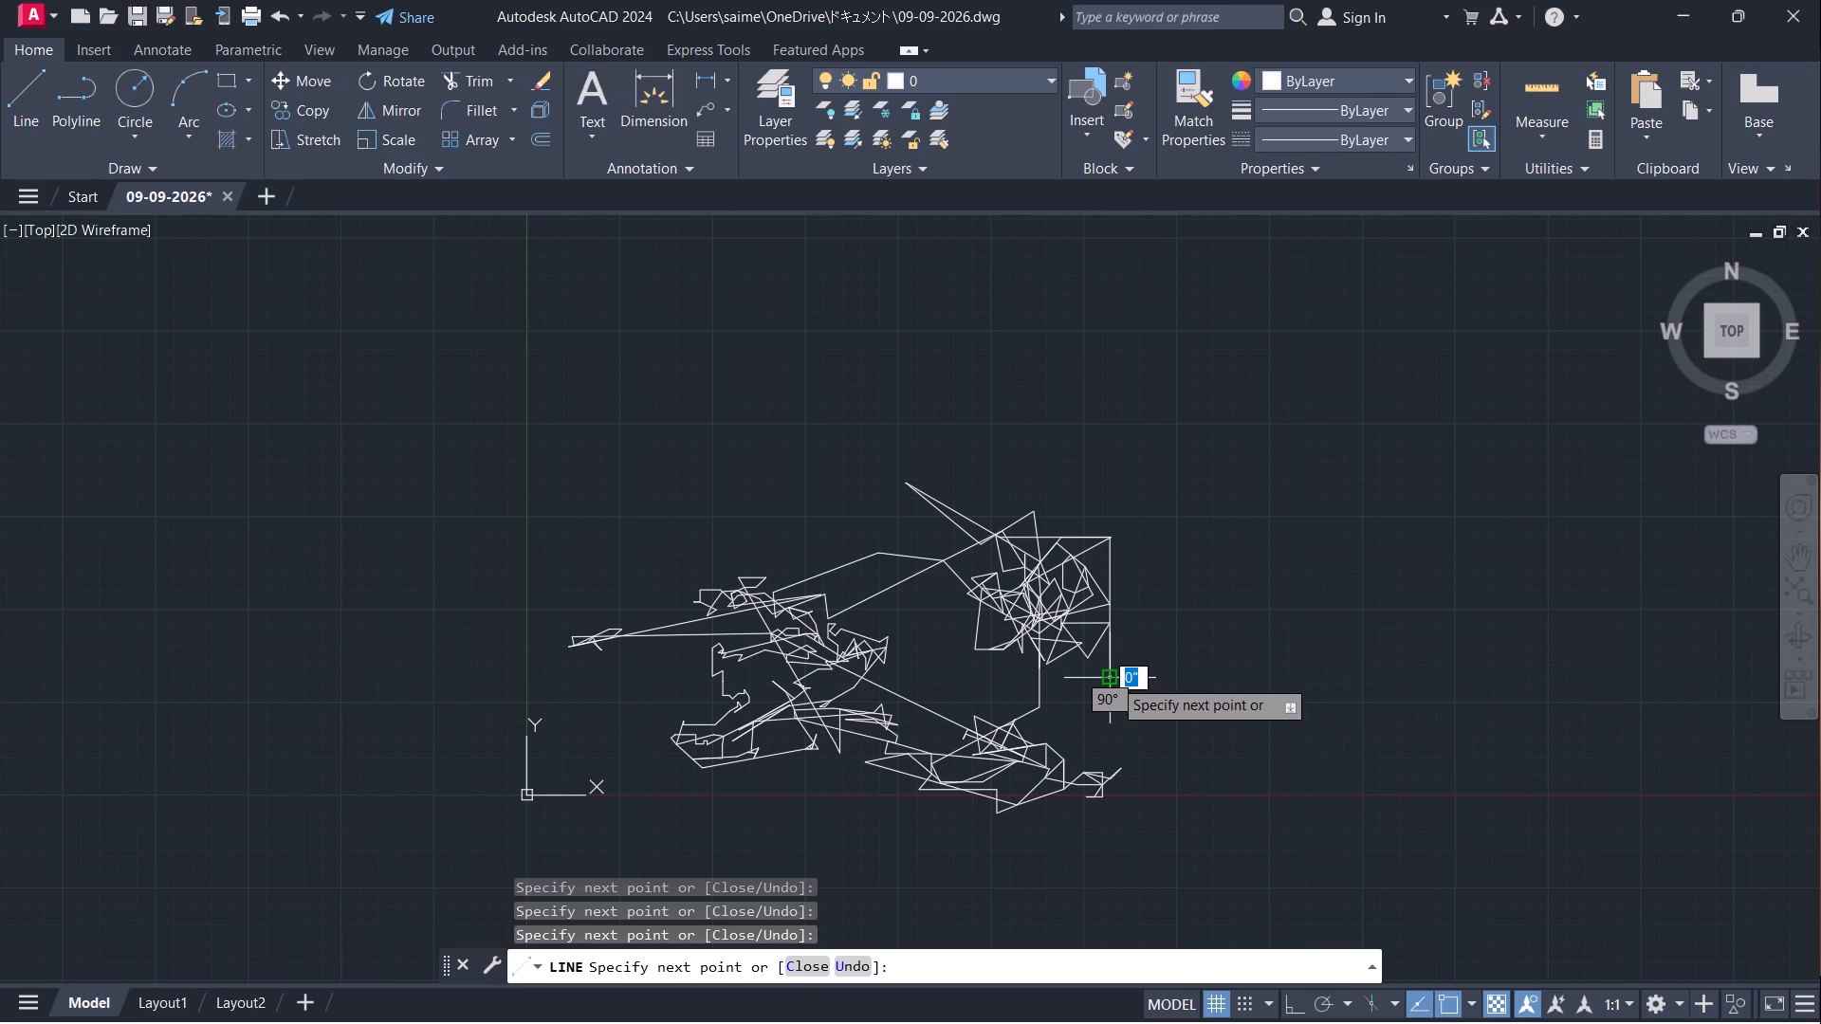
pyautogui.click(1142, 663)
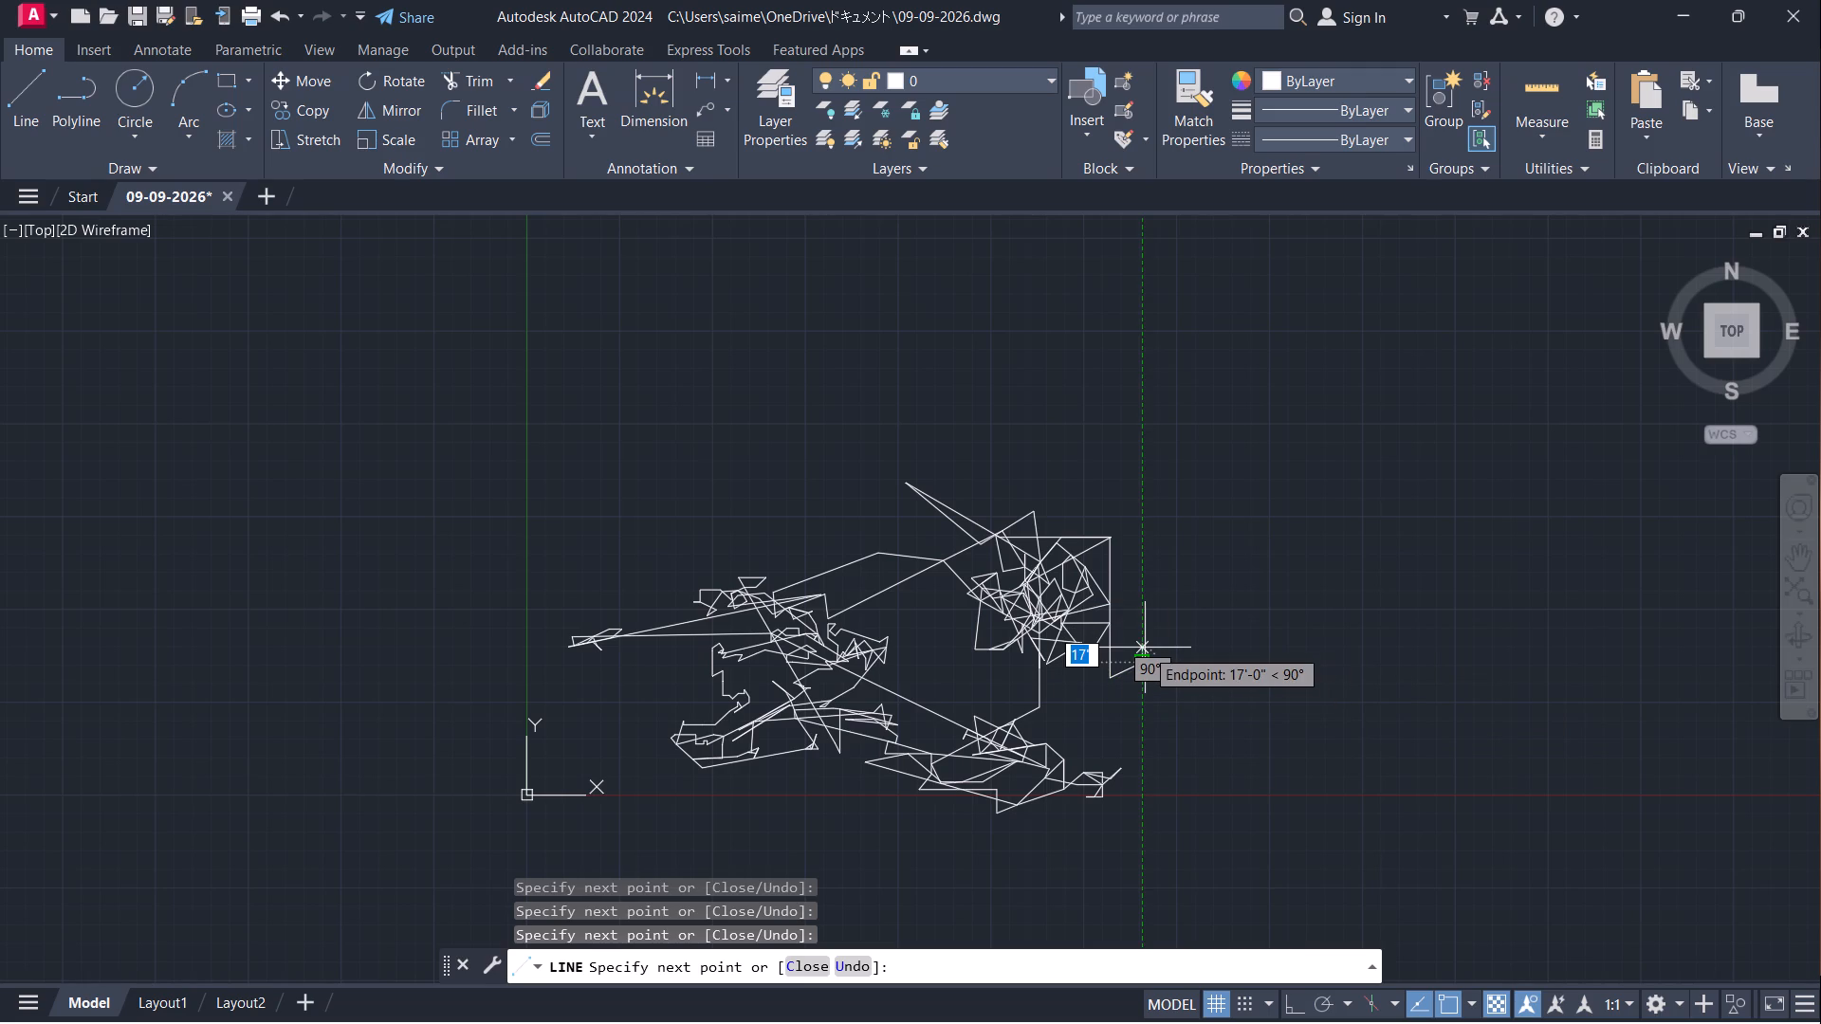
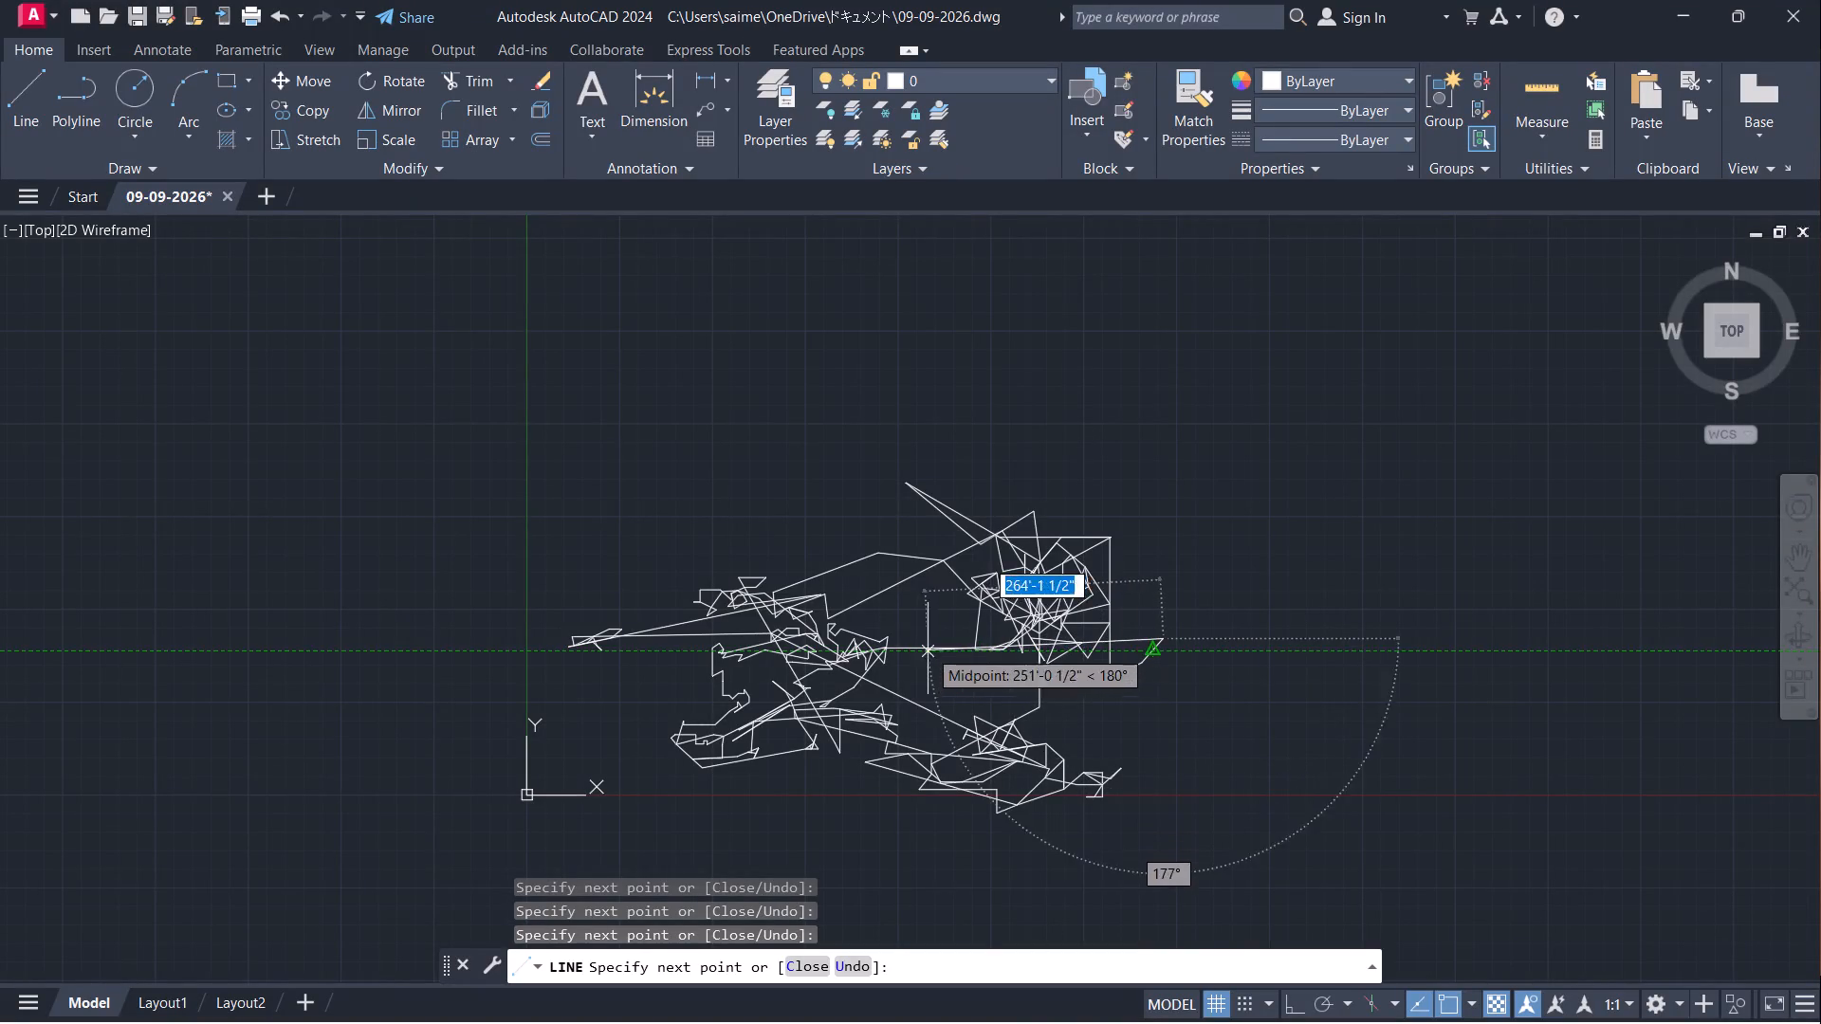
# Run a long, nearly horizontal segment back to the gap left of the kite cluster and add short overlapping zigzag segments there.
pyautogui.click(912, 643)
pyautogui.click(910, 601)
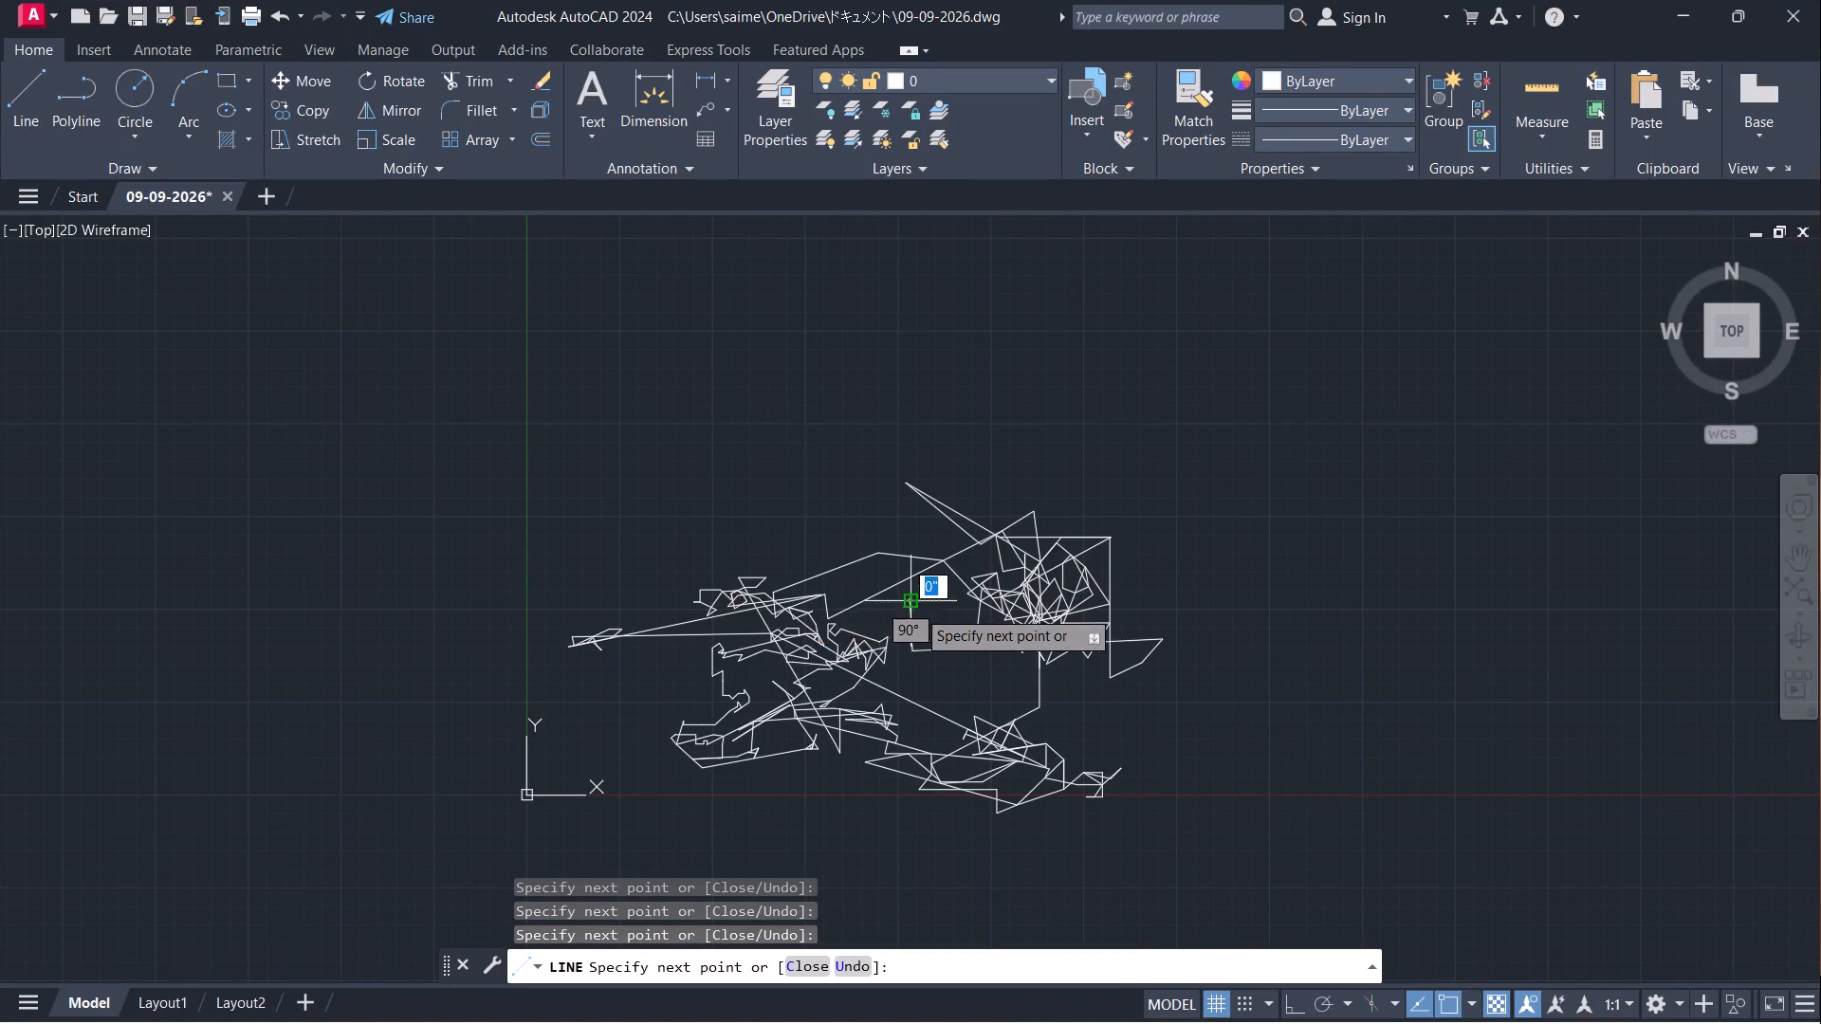
pyautogui.click(929, 633)
pyautogui.click(925, 617)
pyautogui.click(900, 613)
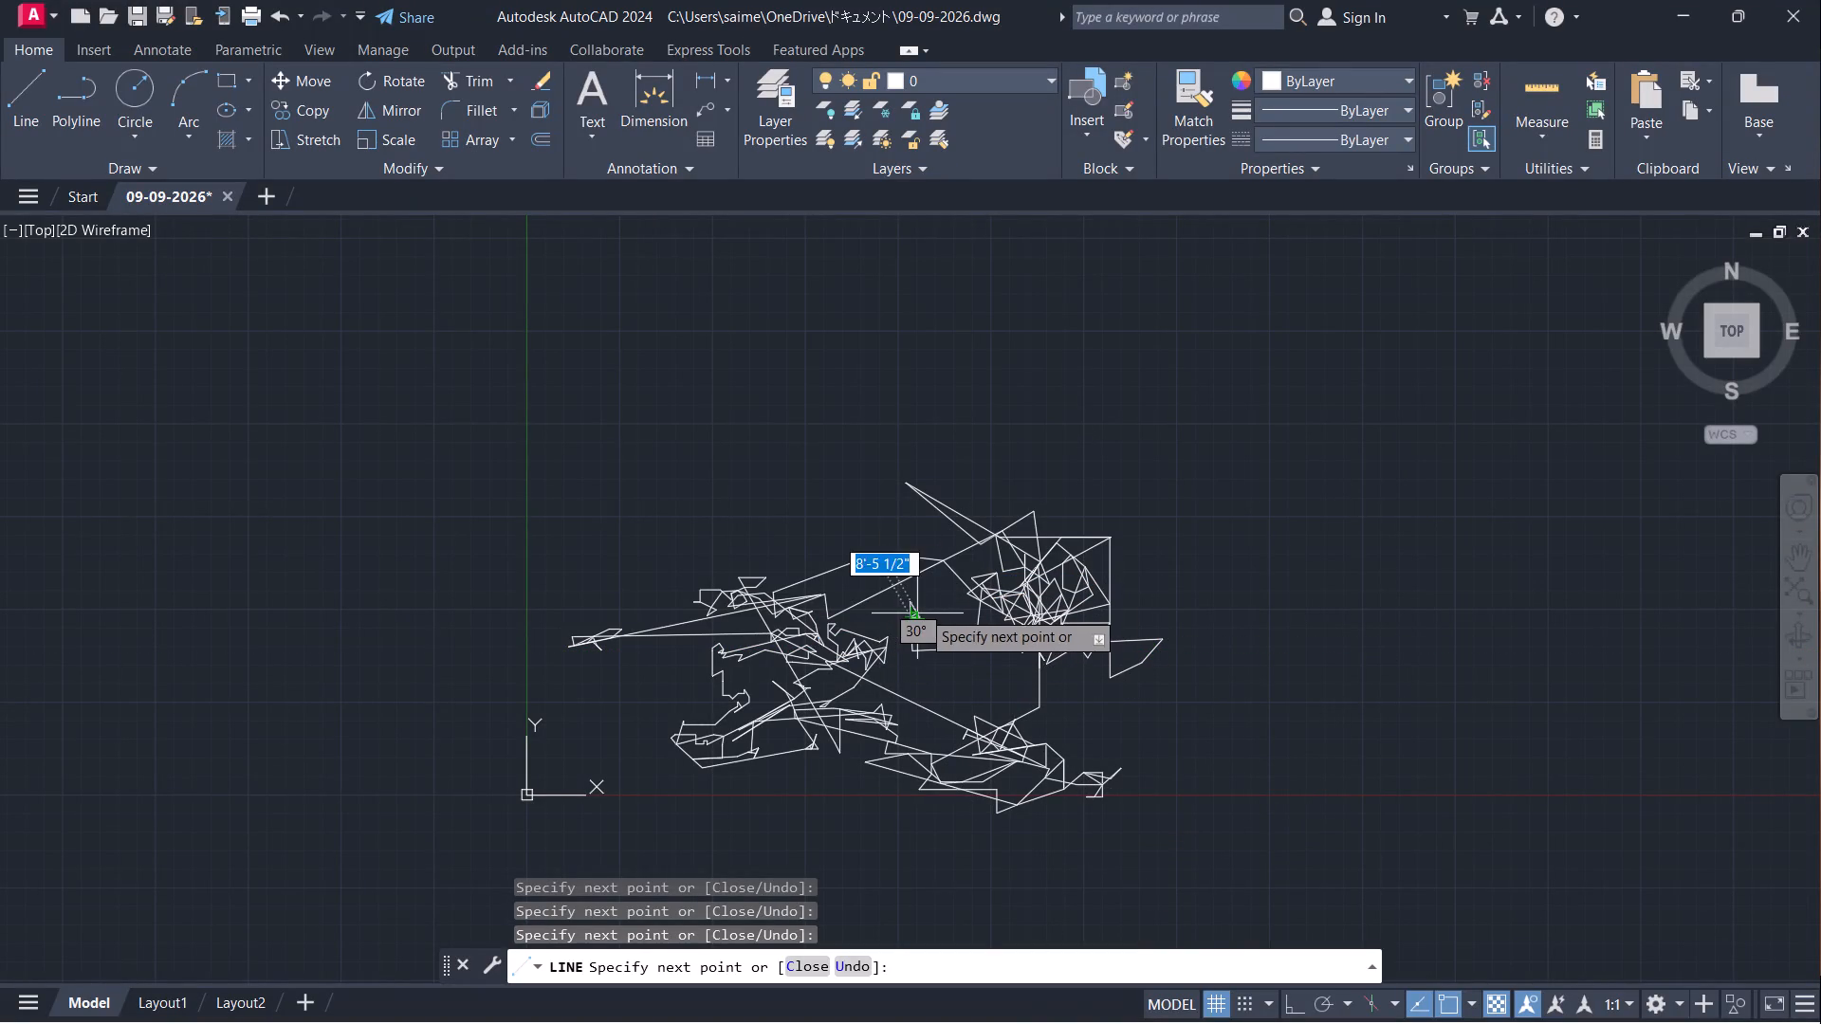
pyautogui.click(921, 610)
pyautogui.click(948, 636)
pyautogui.click(896, 651)
pyautogui.click(943, 609)
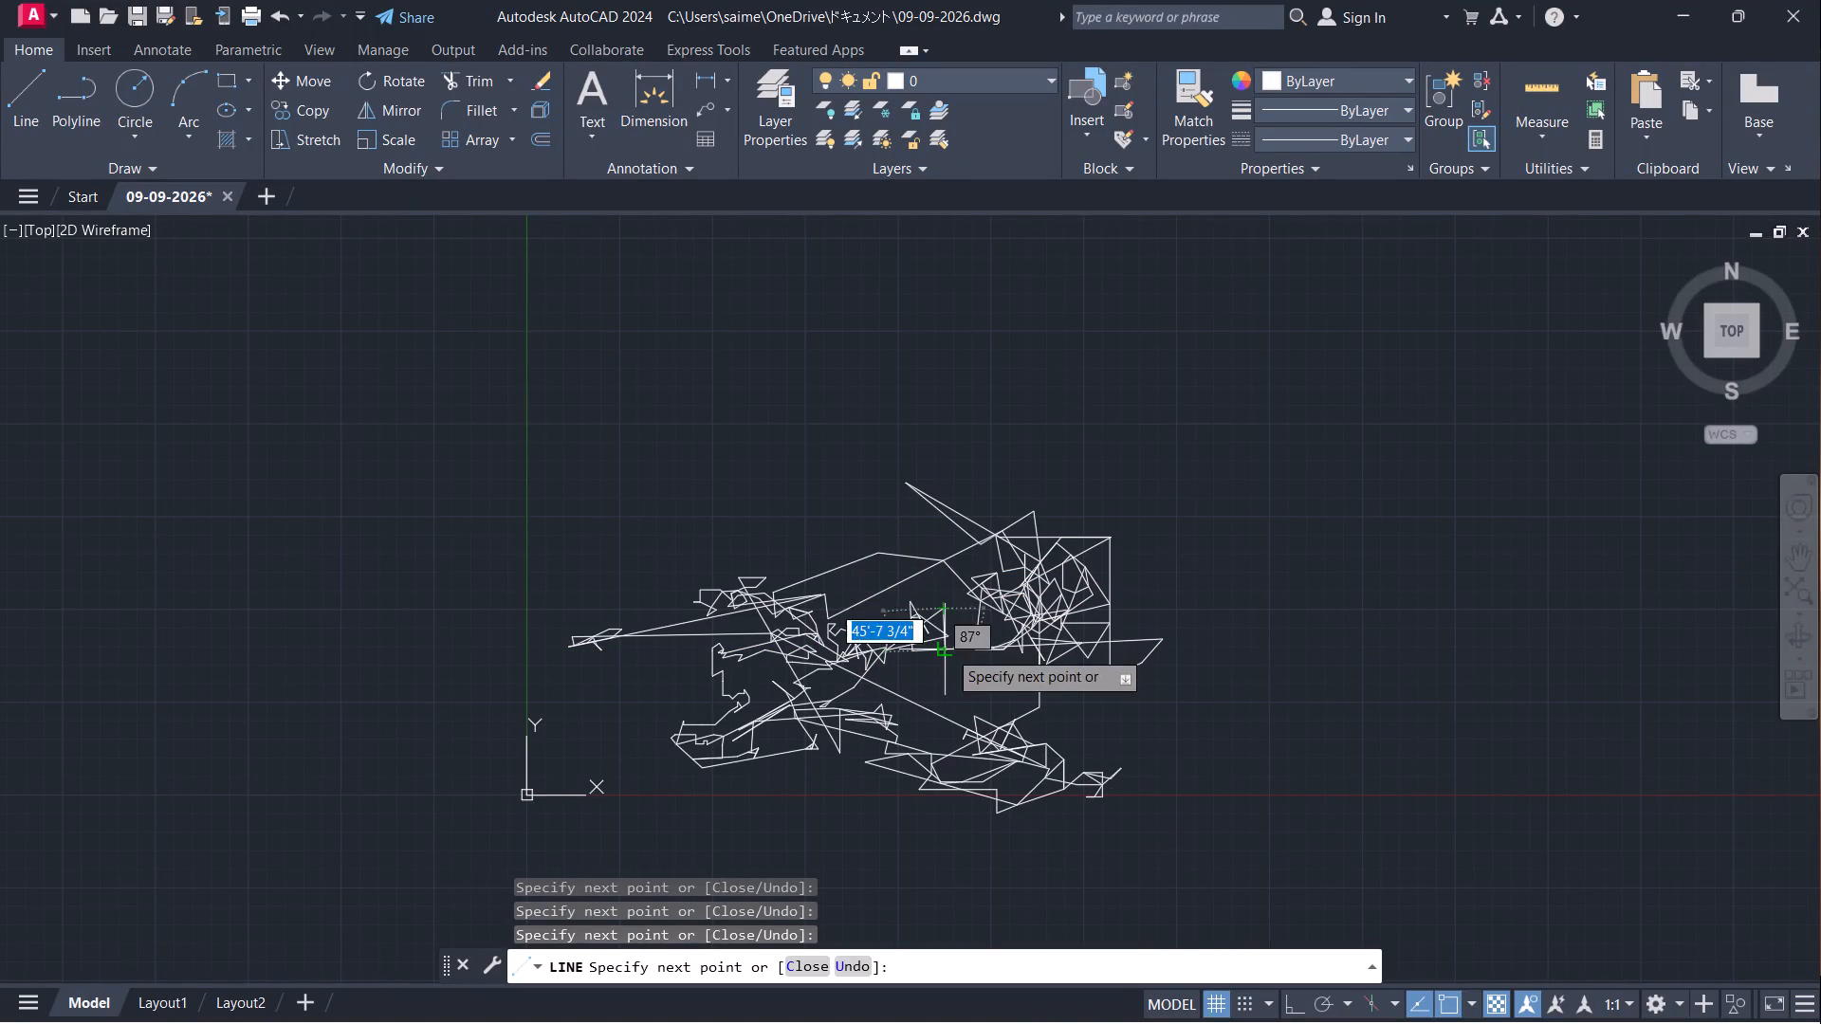
# Continue the line downward with wider zigzag segments just below that gap, ending beneath the kite cluster's lower-left part.
pyautogui.click(947, 653)
pyautogui.click(897, 675)
pyautogui.click(939, 689)
pyautogui.click(970, 663)
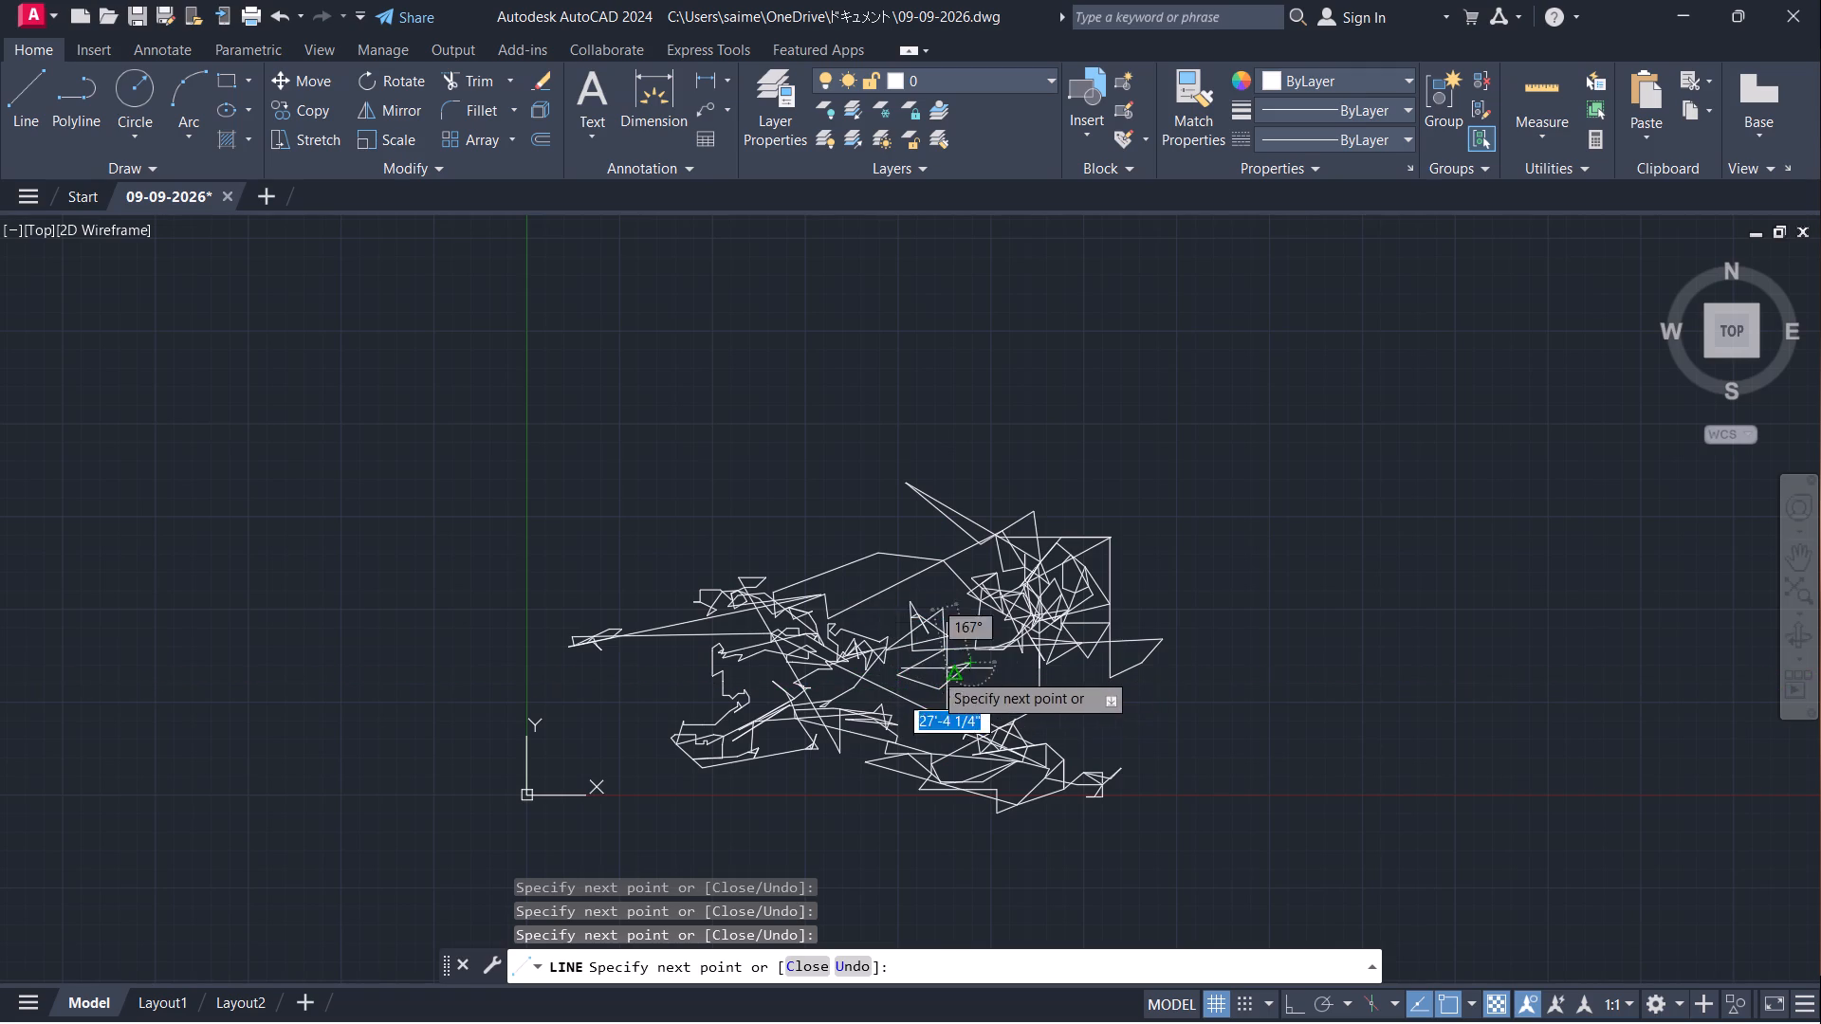
pyautogui.click(927, 674)
pyautogui.click(933, 704)
pyautogui.click(1007, 678)
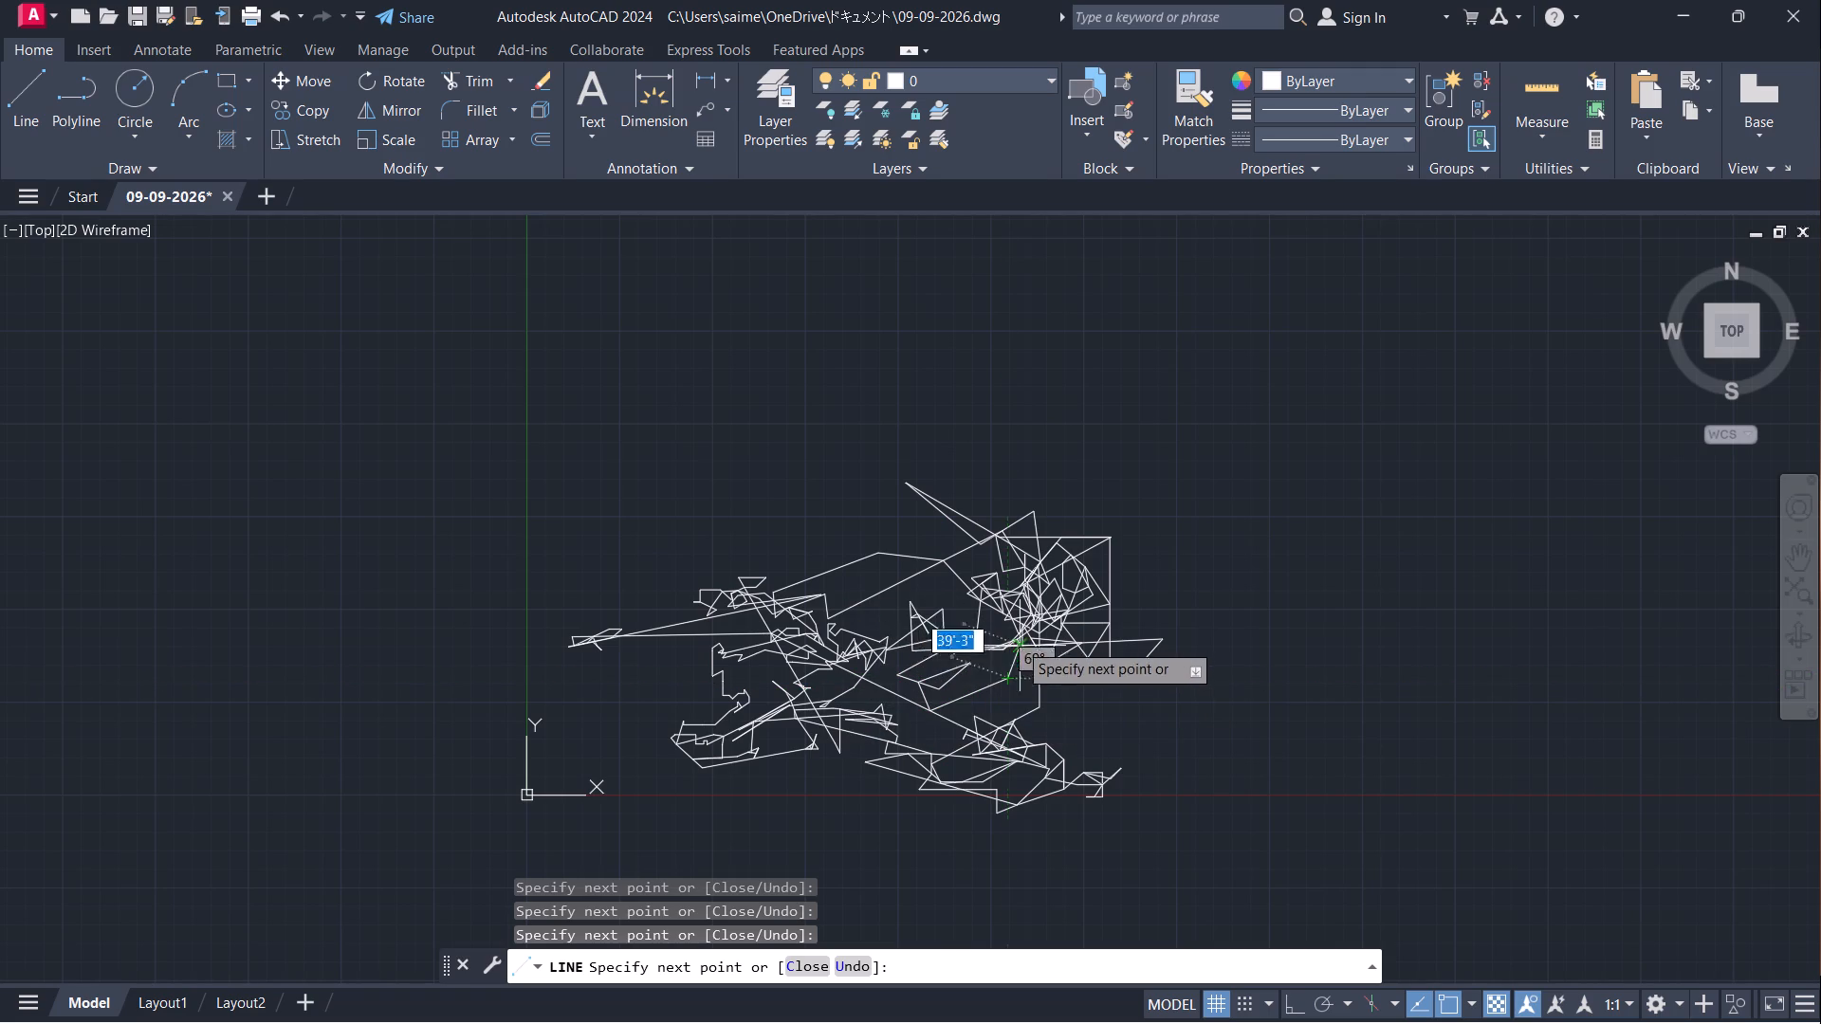
# Run a long segment up-left to the shallow peak left of the kite cluster and add short zigzag segments across the peak.
pyautogui.click(926, 535)
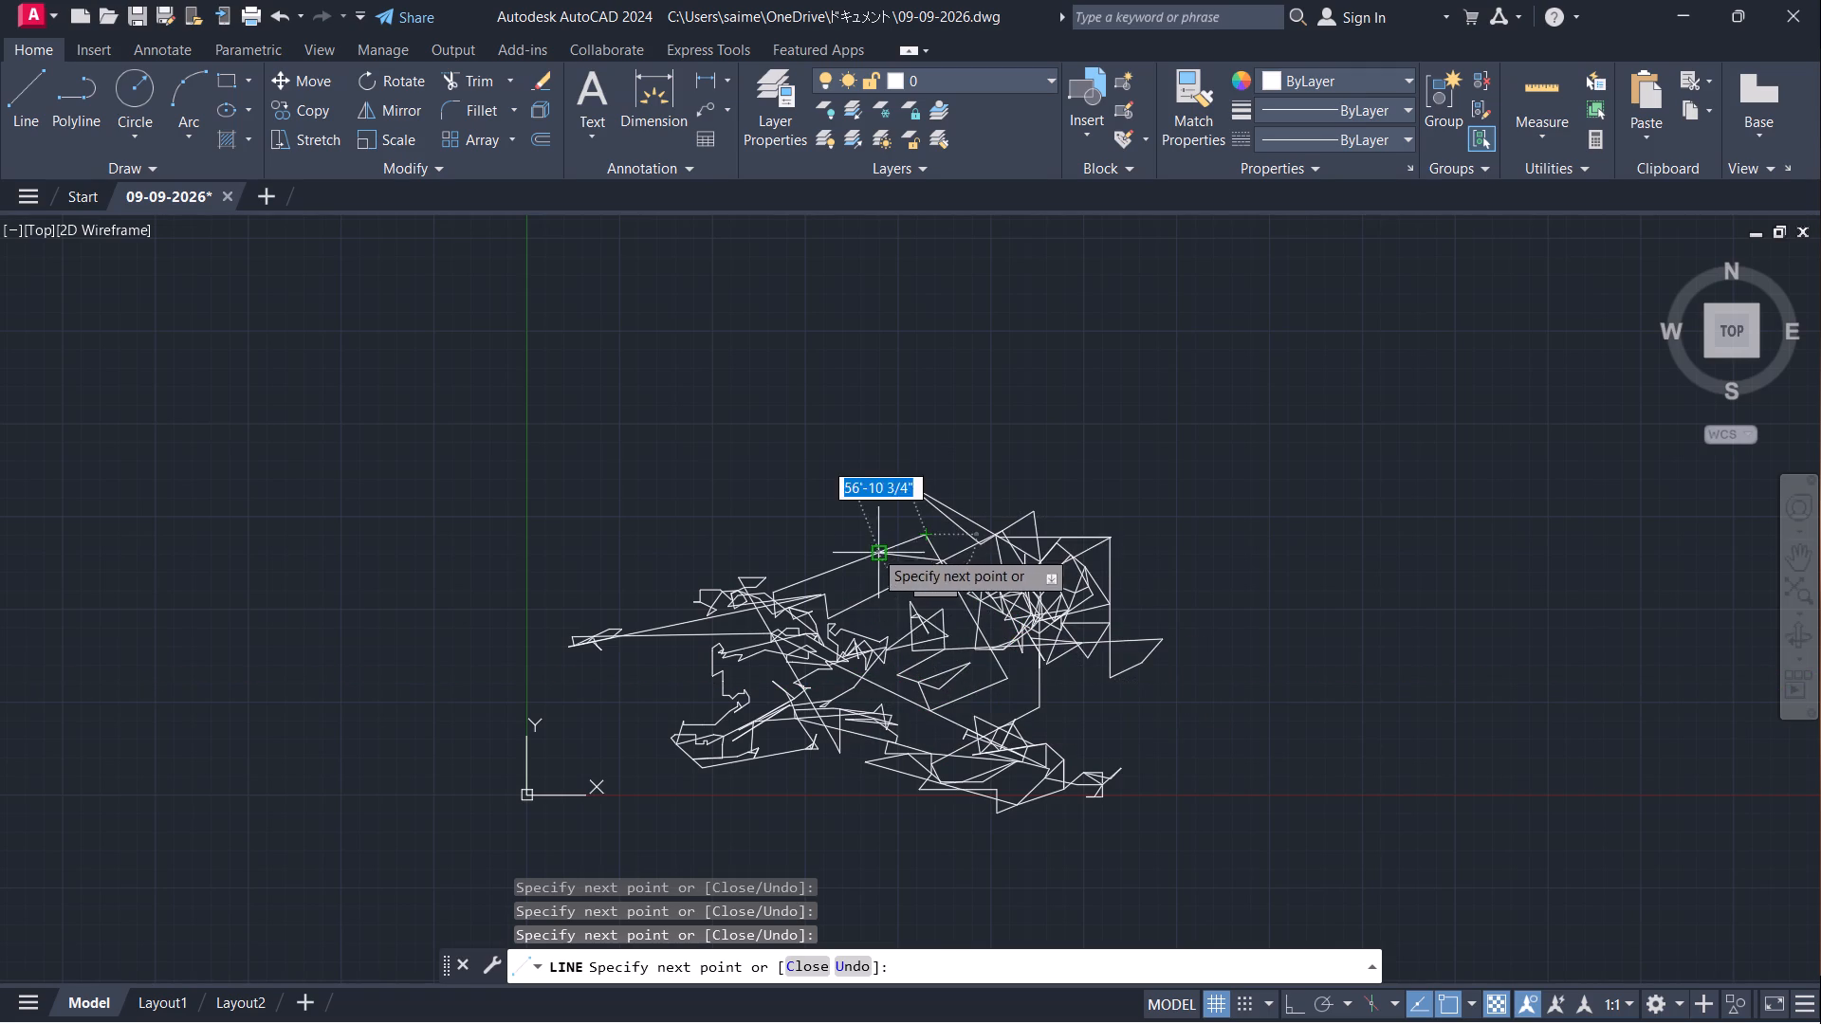
pyautogui.click(866, 570)
pyautogui.click(879, 523)
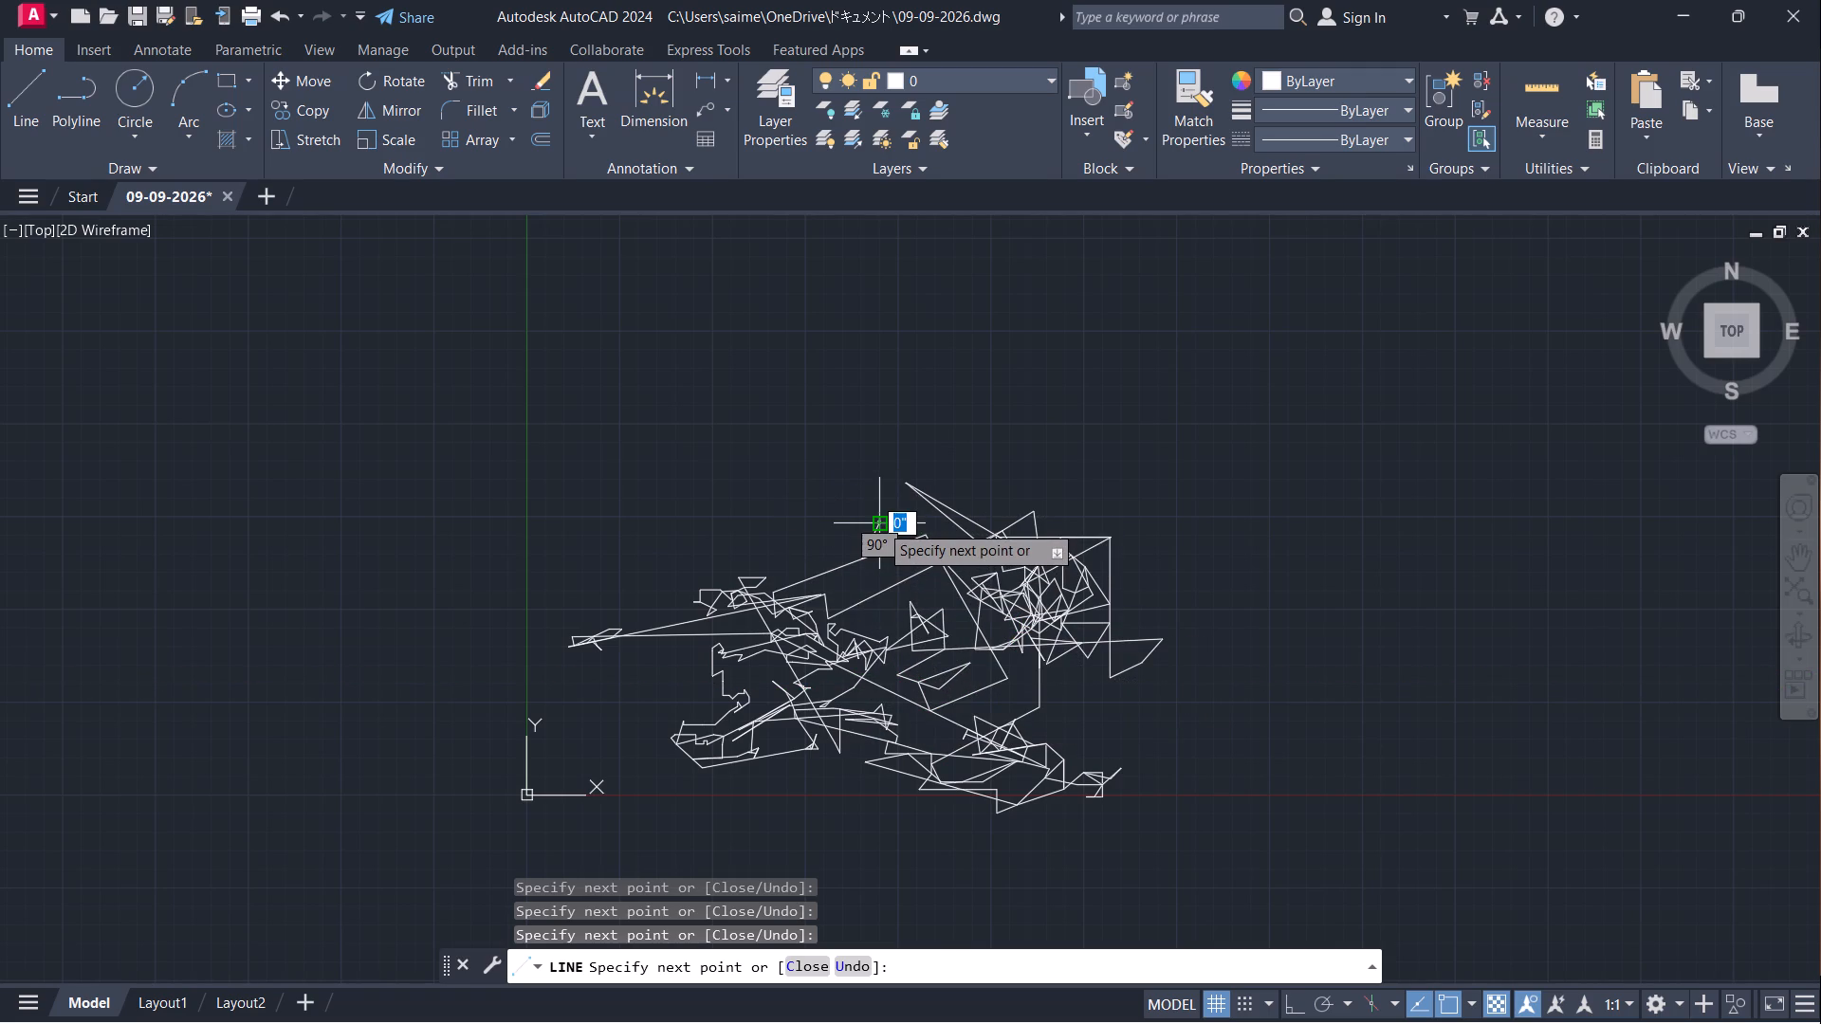
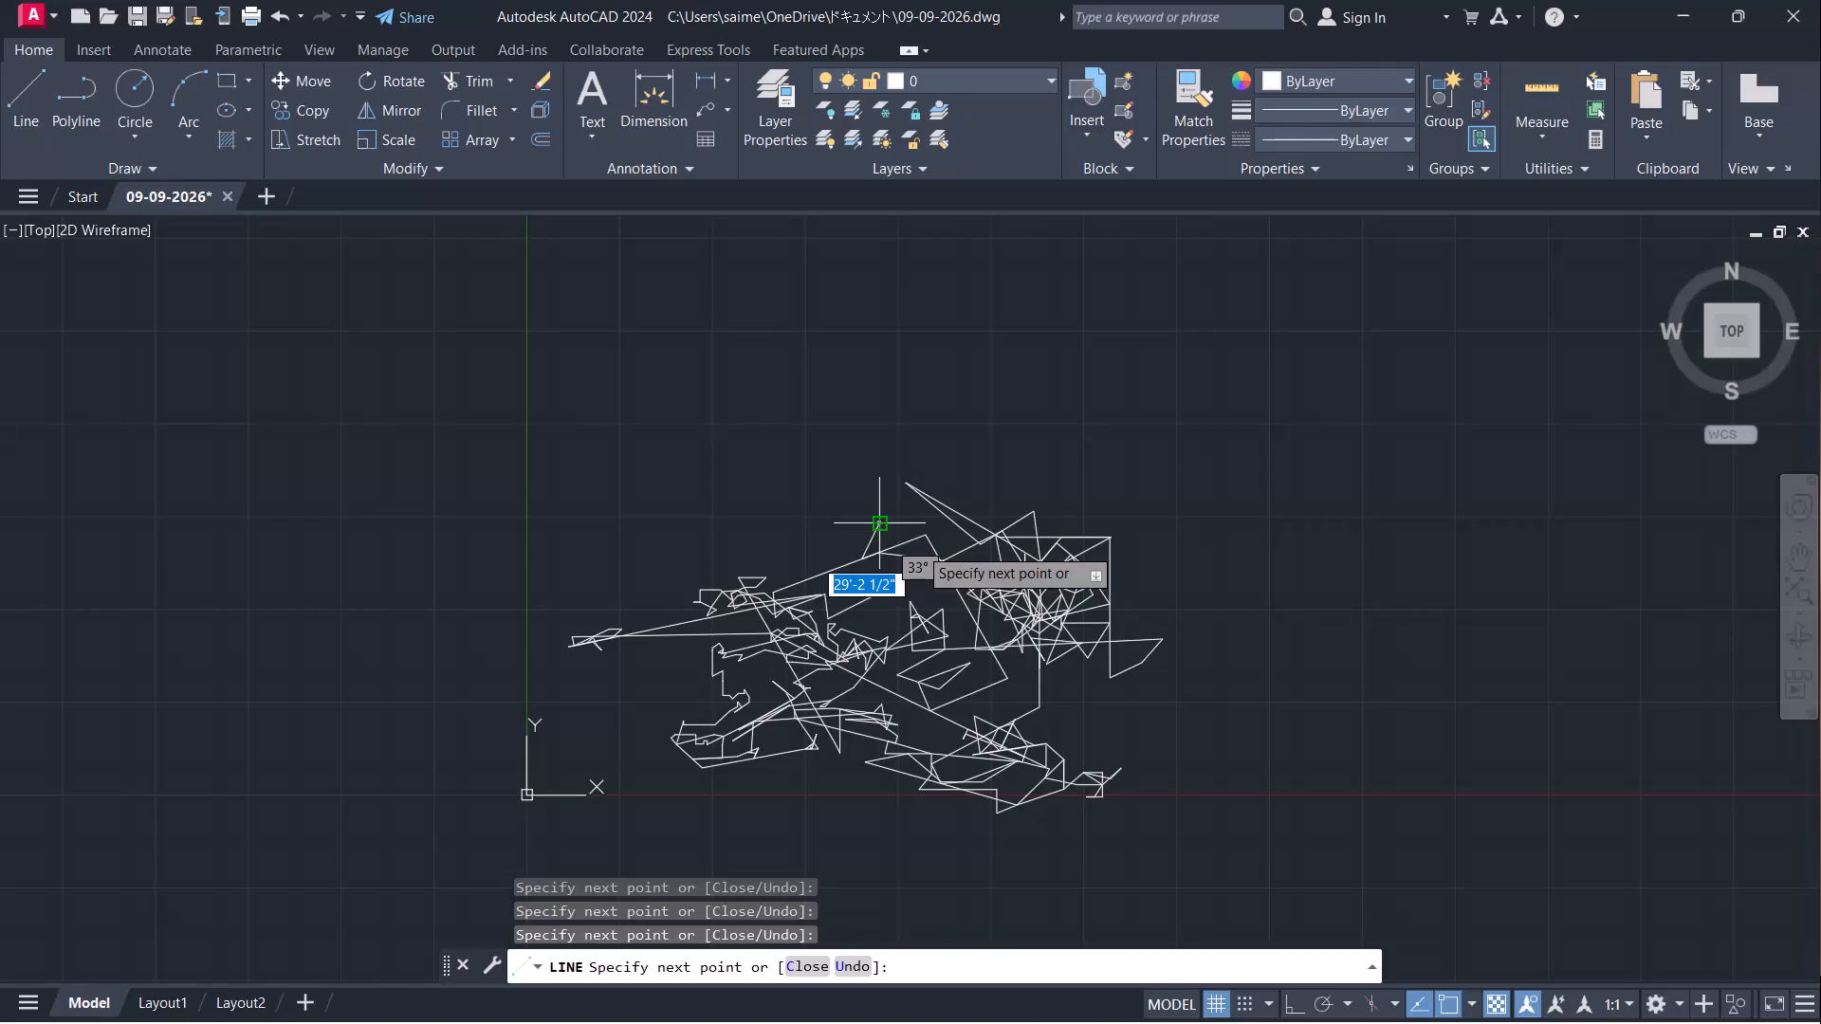
# Continue the line from above the shallow peak with four longer segments arching over the drawing's top and ending just above the kite cluster's upper-right corner.
pyautogui.click(952, 447)
pyautogui.click(1042, 462)
pyautogui.click(1081, 514)
pyautogui.click(1130, 490)
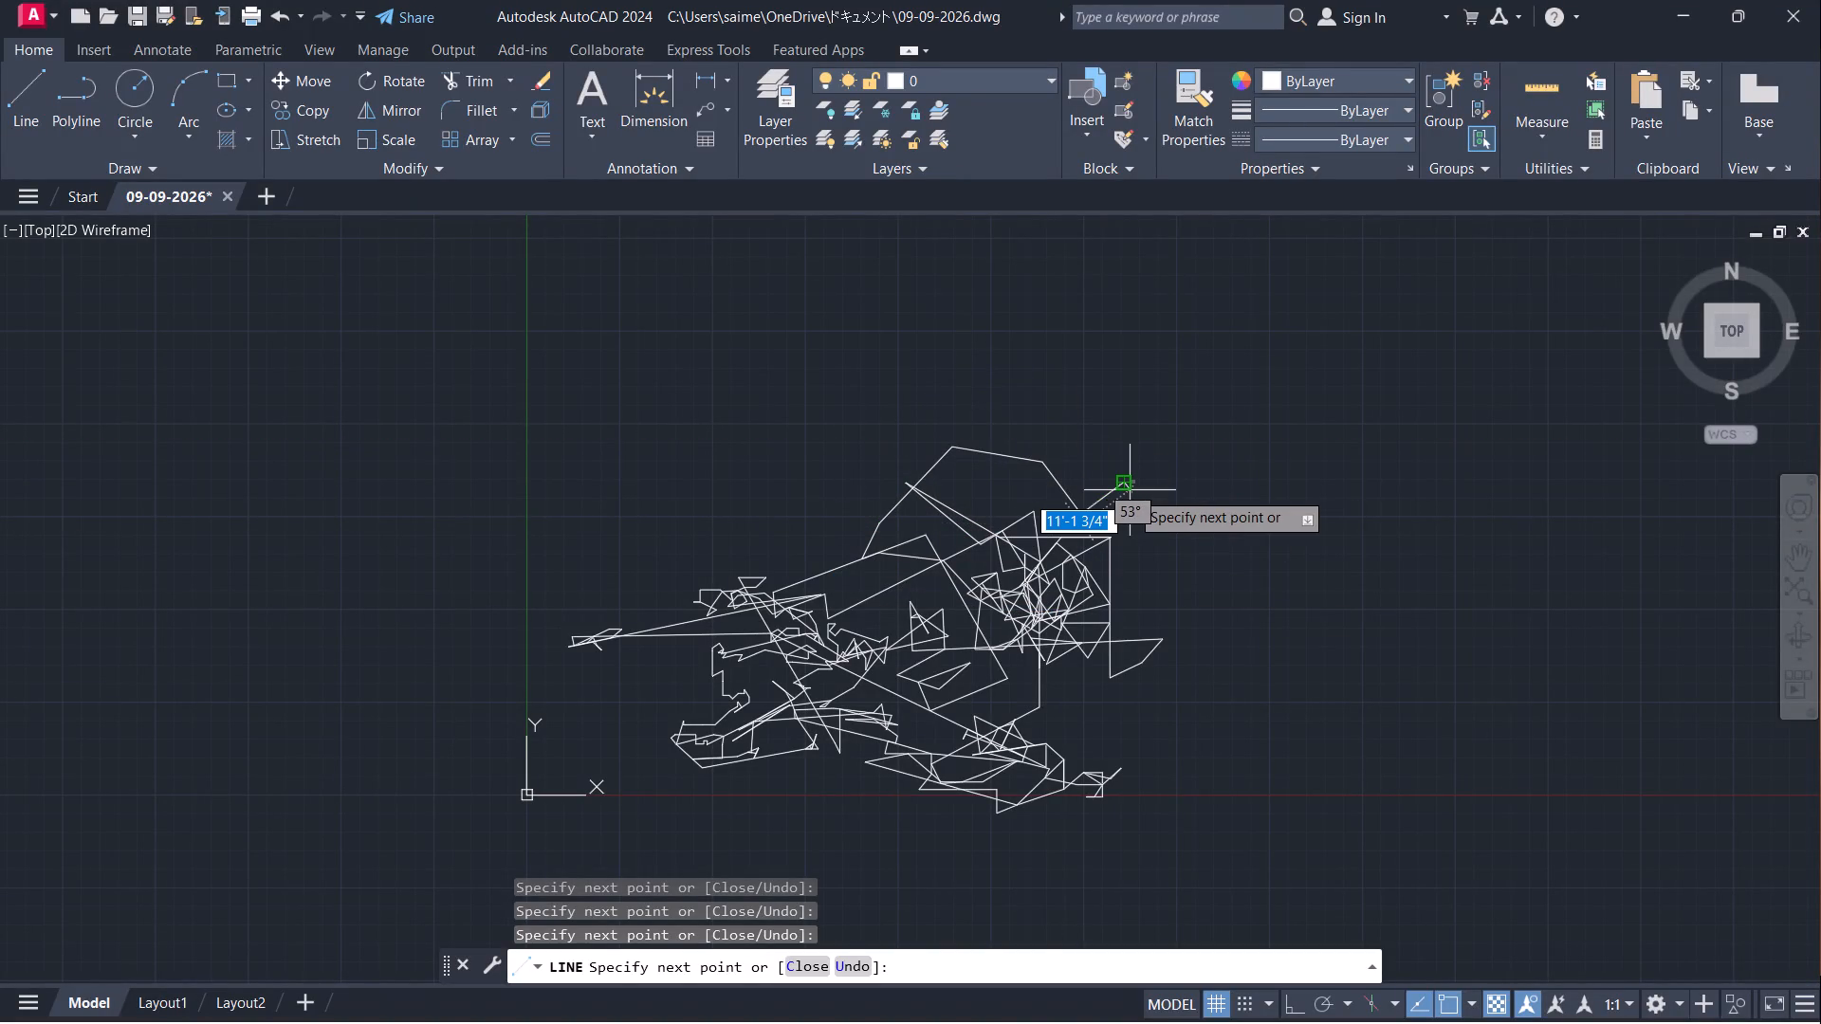
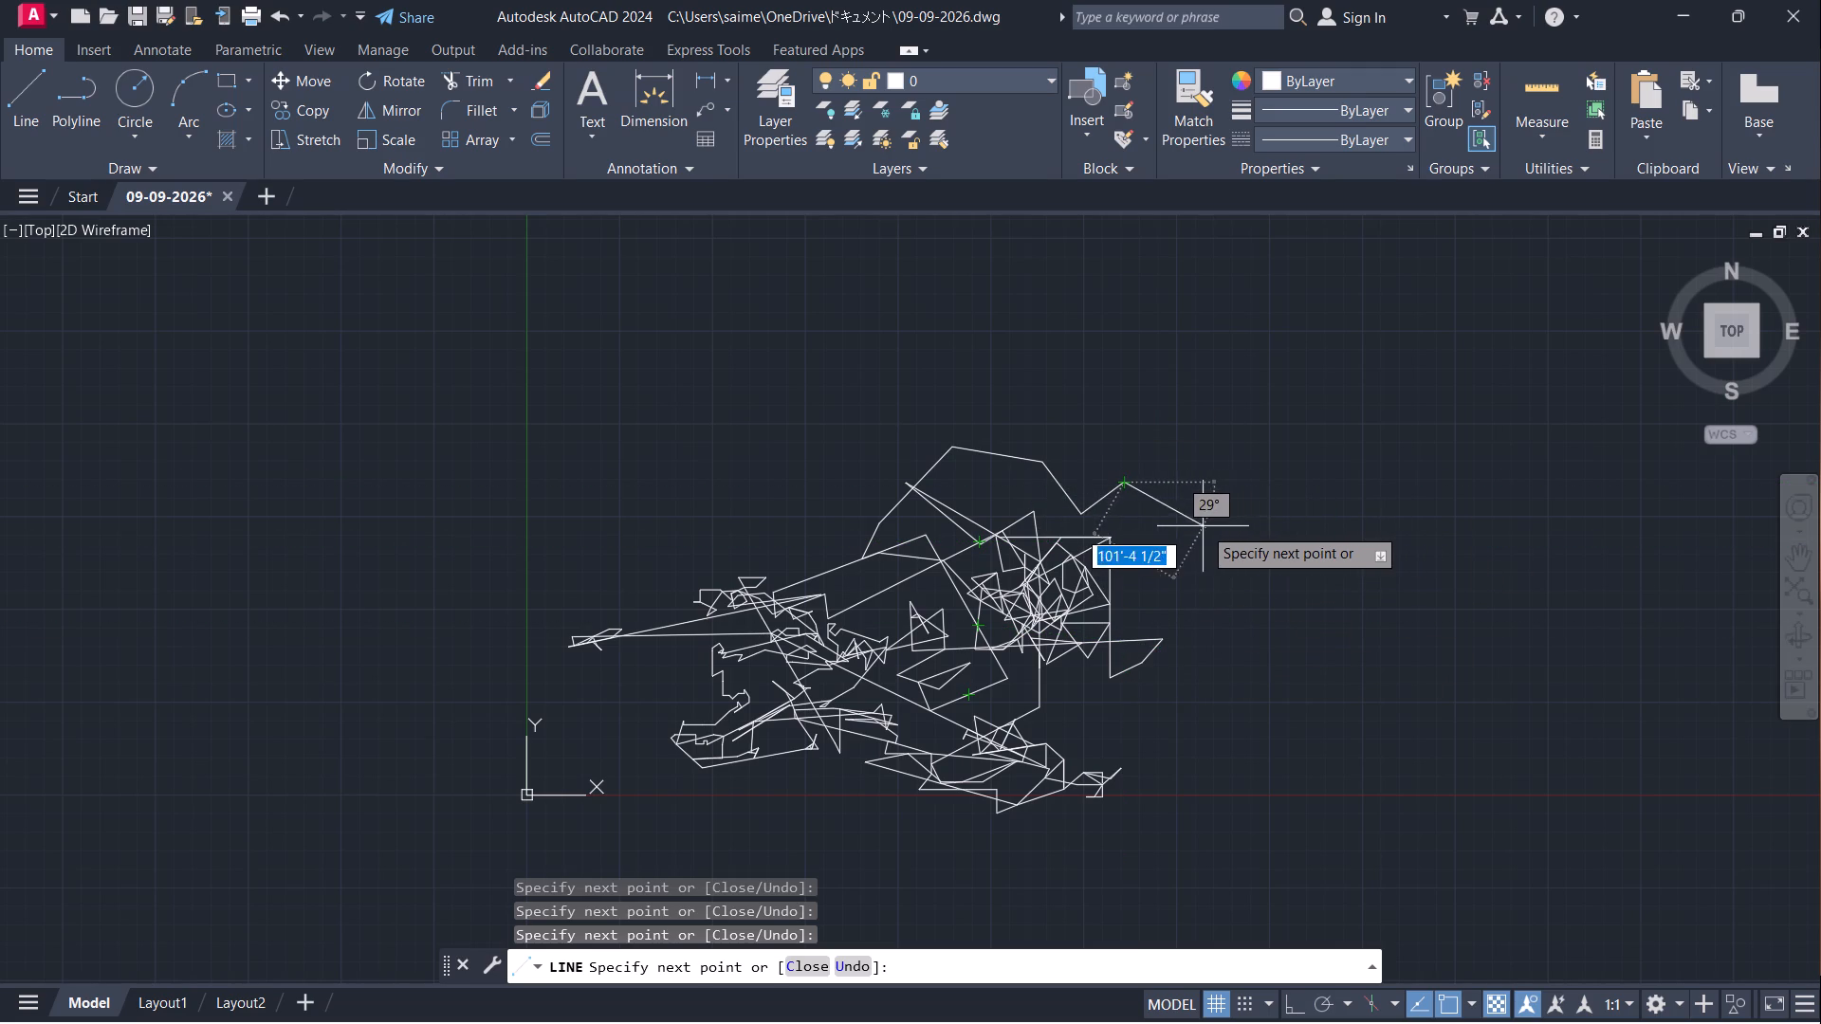
# Continue the line from the small peak above the kite cluster with short segments bending down along its right side, the last about 50'-8" long.
pyautogui.click(1146, 496)
pyautogui.click(1164, 529)
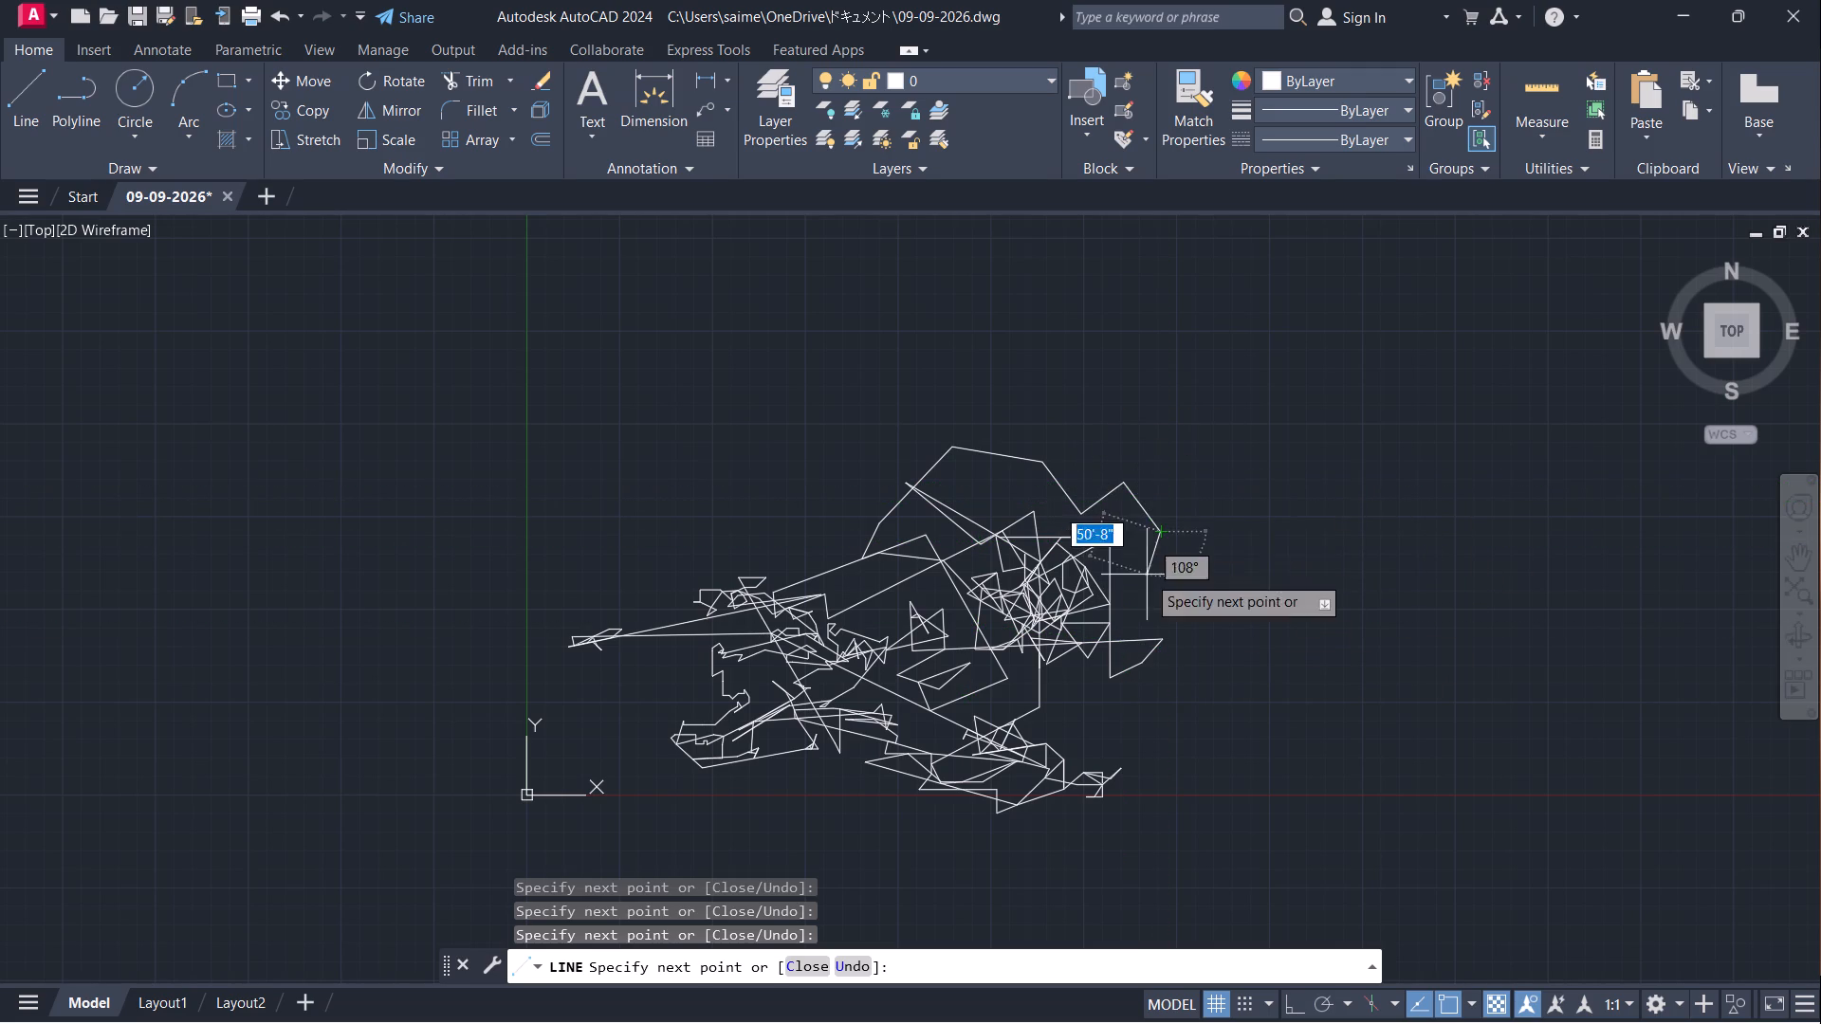
pyautogui.click(1147, 575)
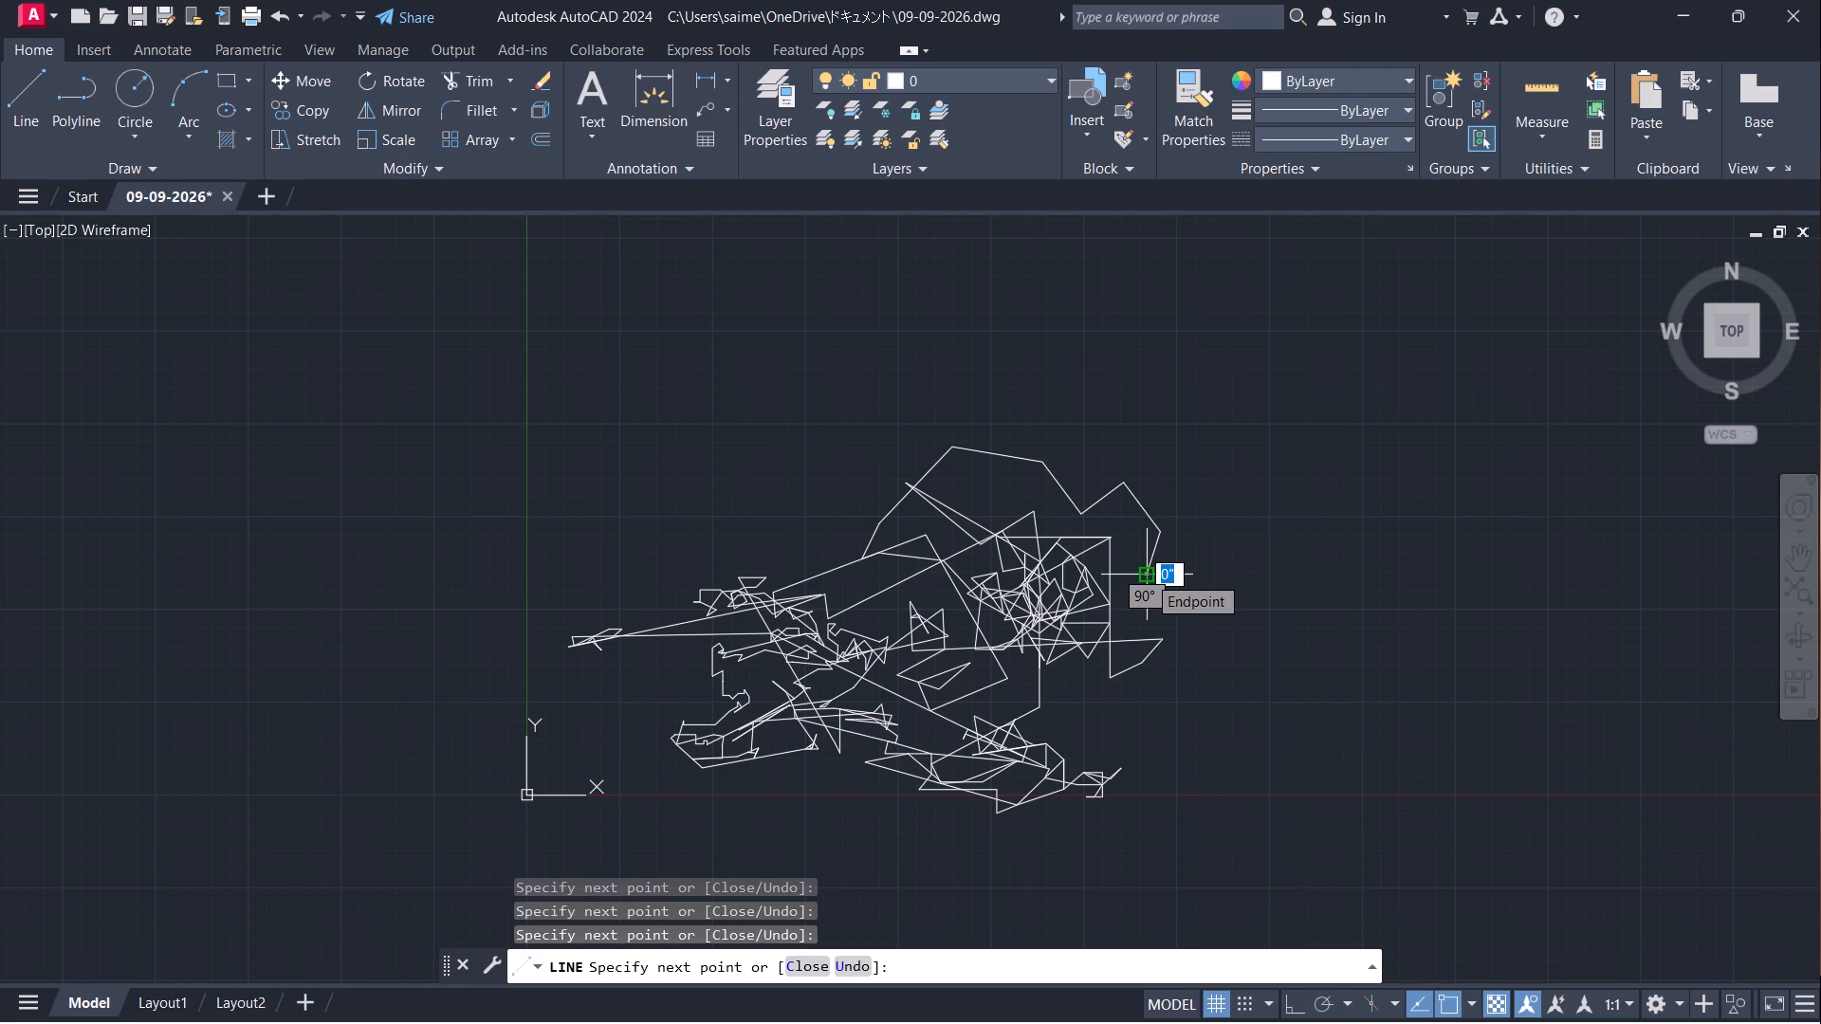
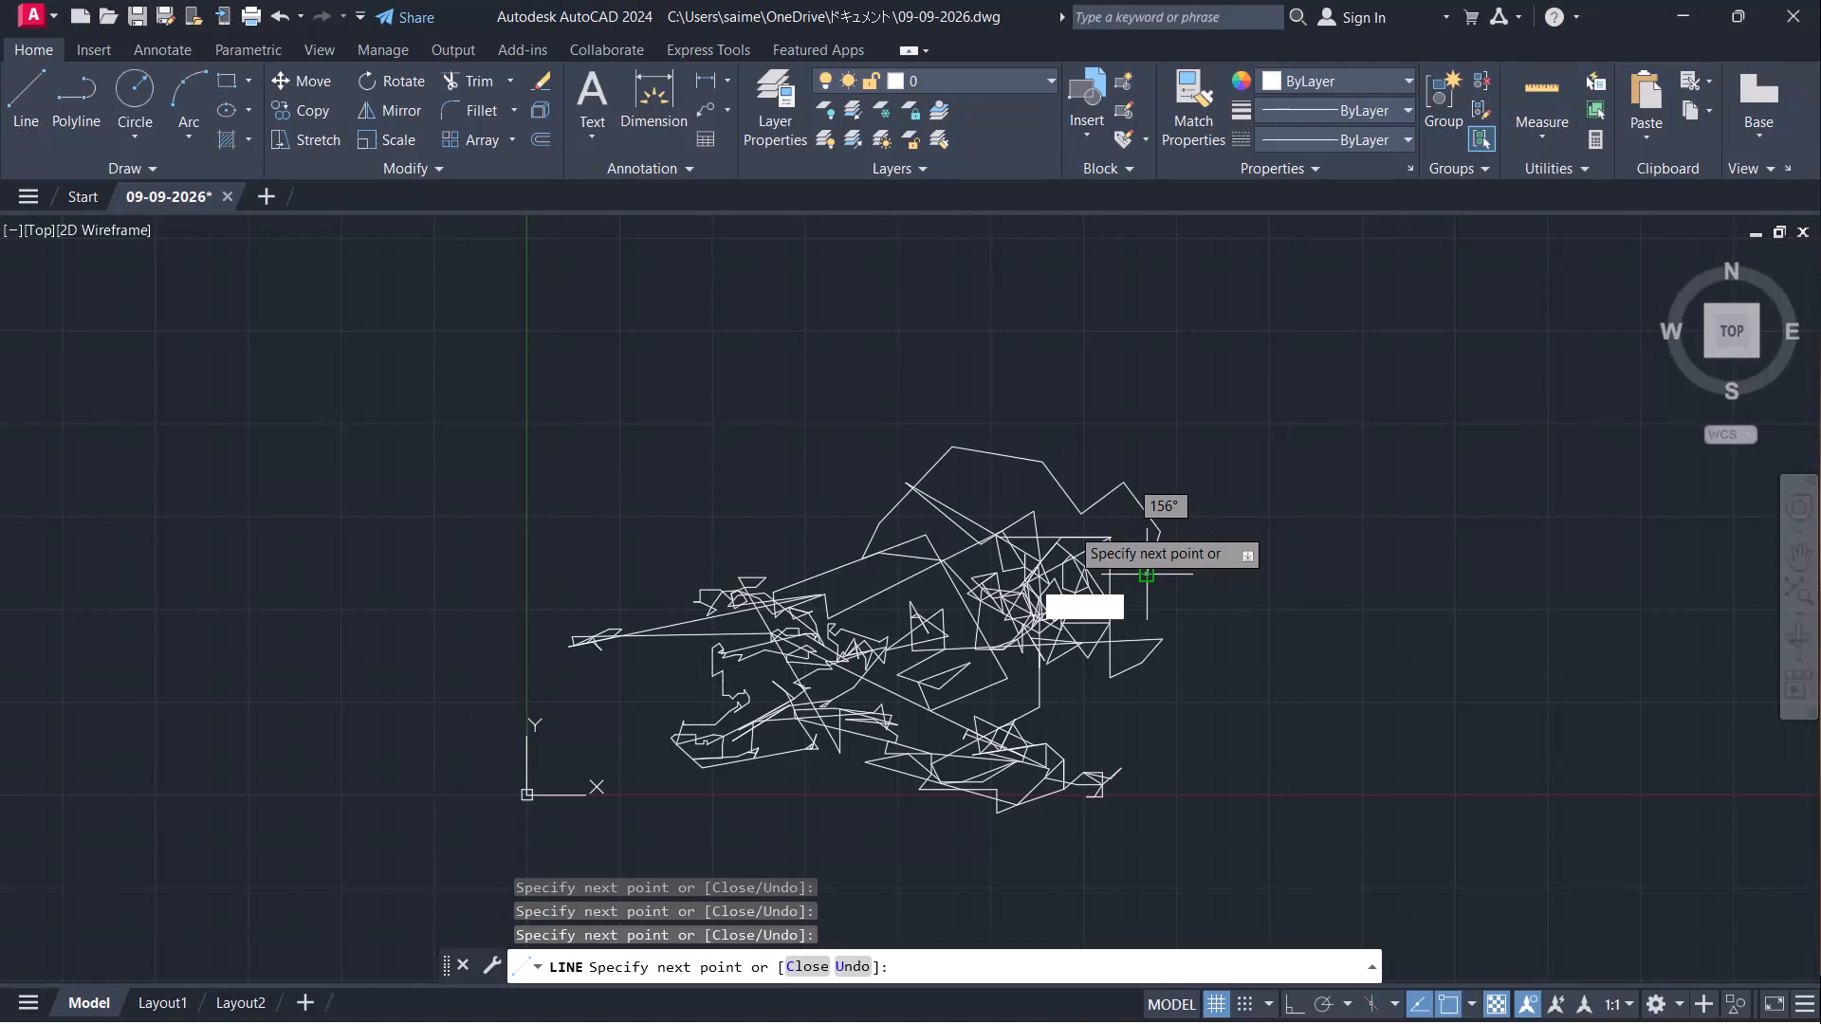
# Continue the line down past the kite cluster's lower right corner, finishing with two short zigzag segments above the bottom cluster's right end.
pyautogui.click(1118, 696)
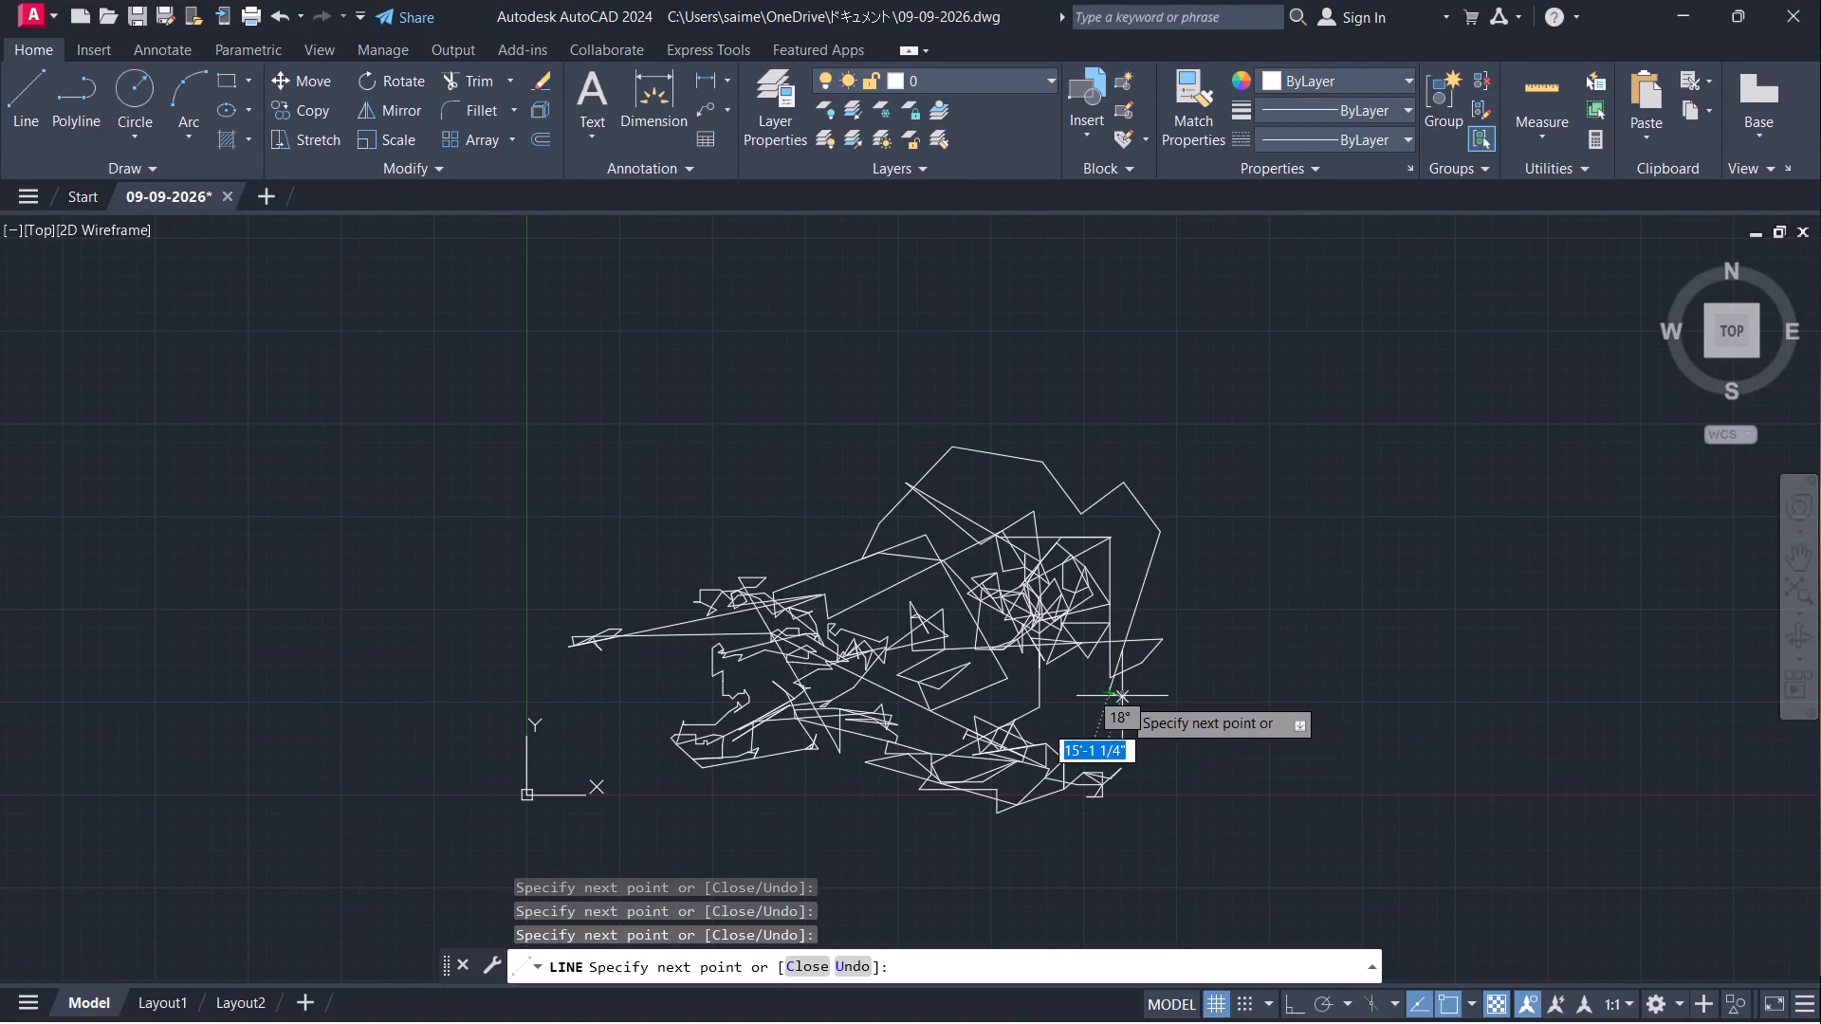
pyautogui.click(1123, 696)
pyautogui.click(1113, 715)
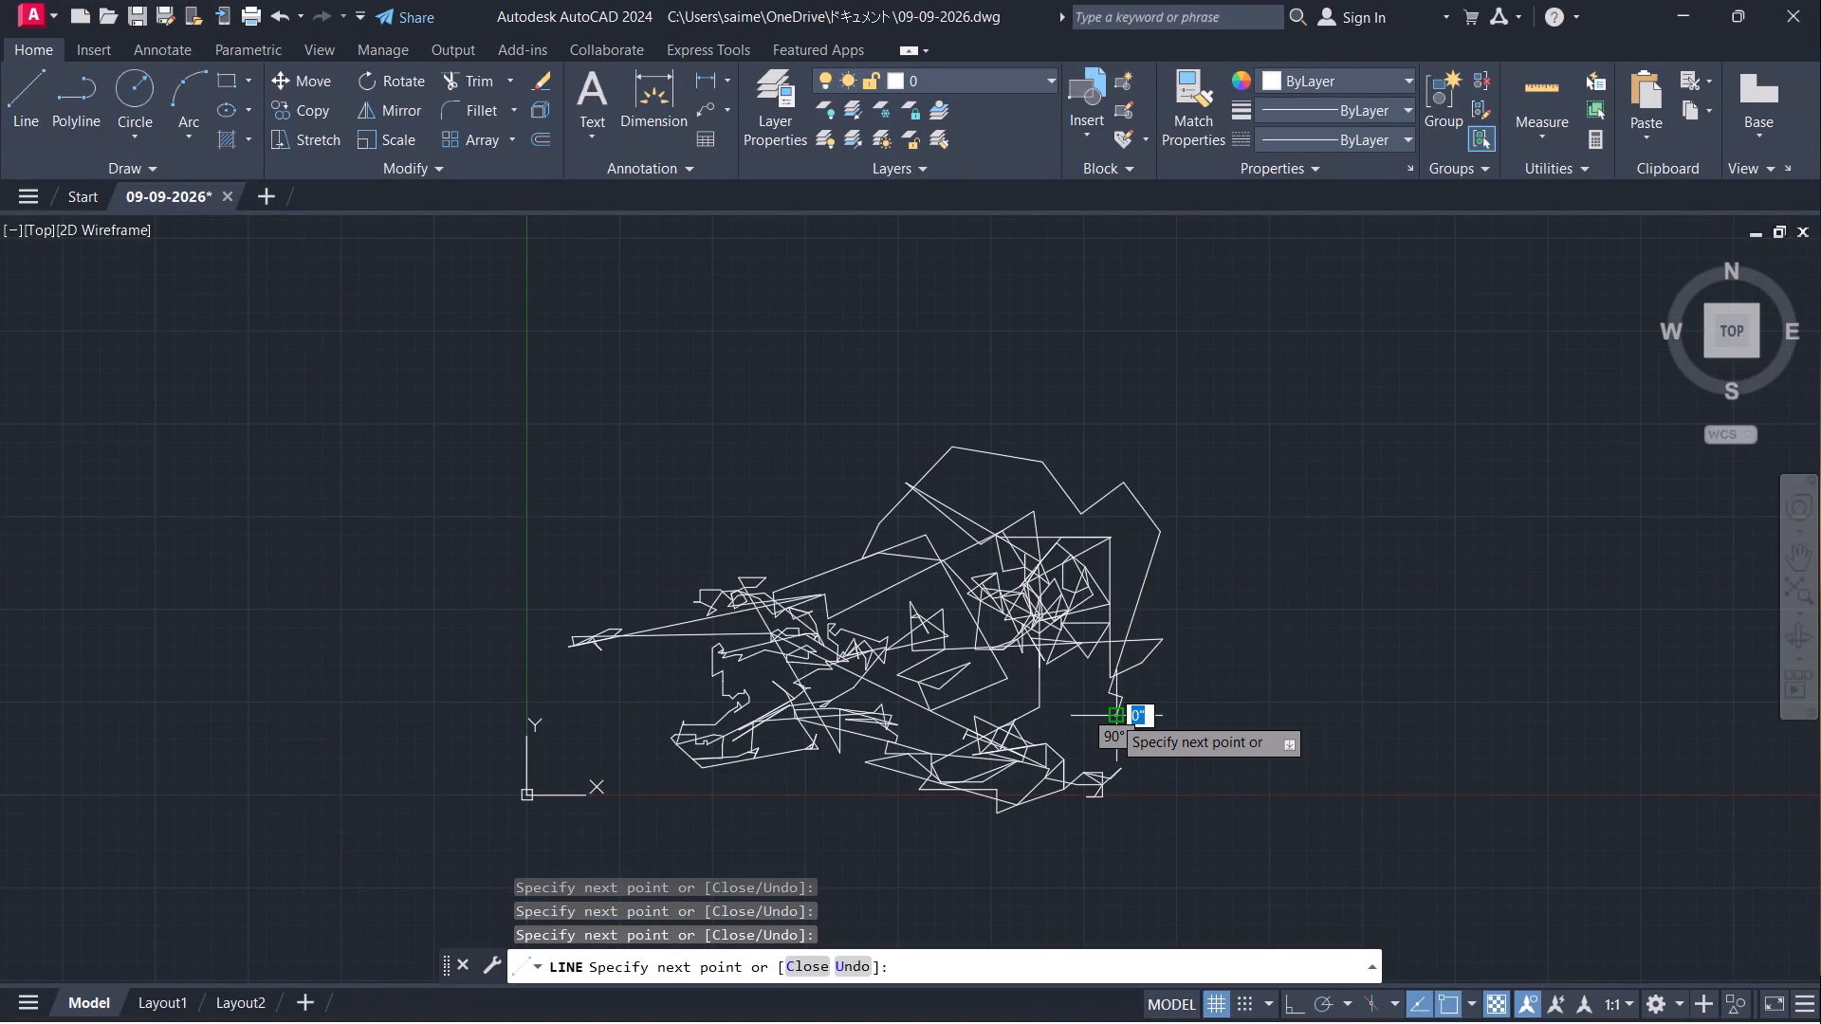
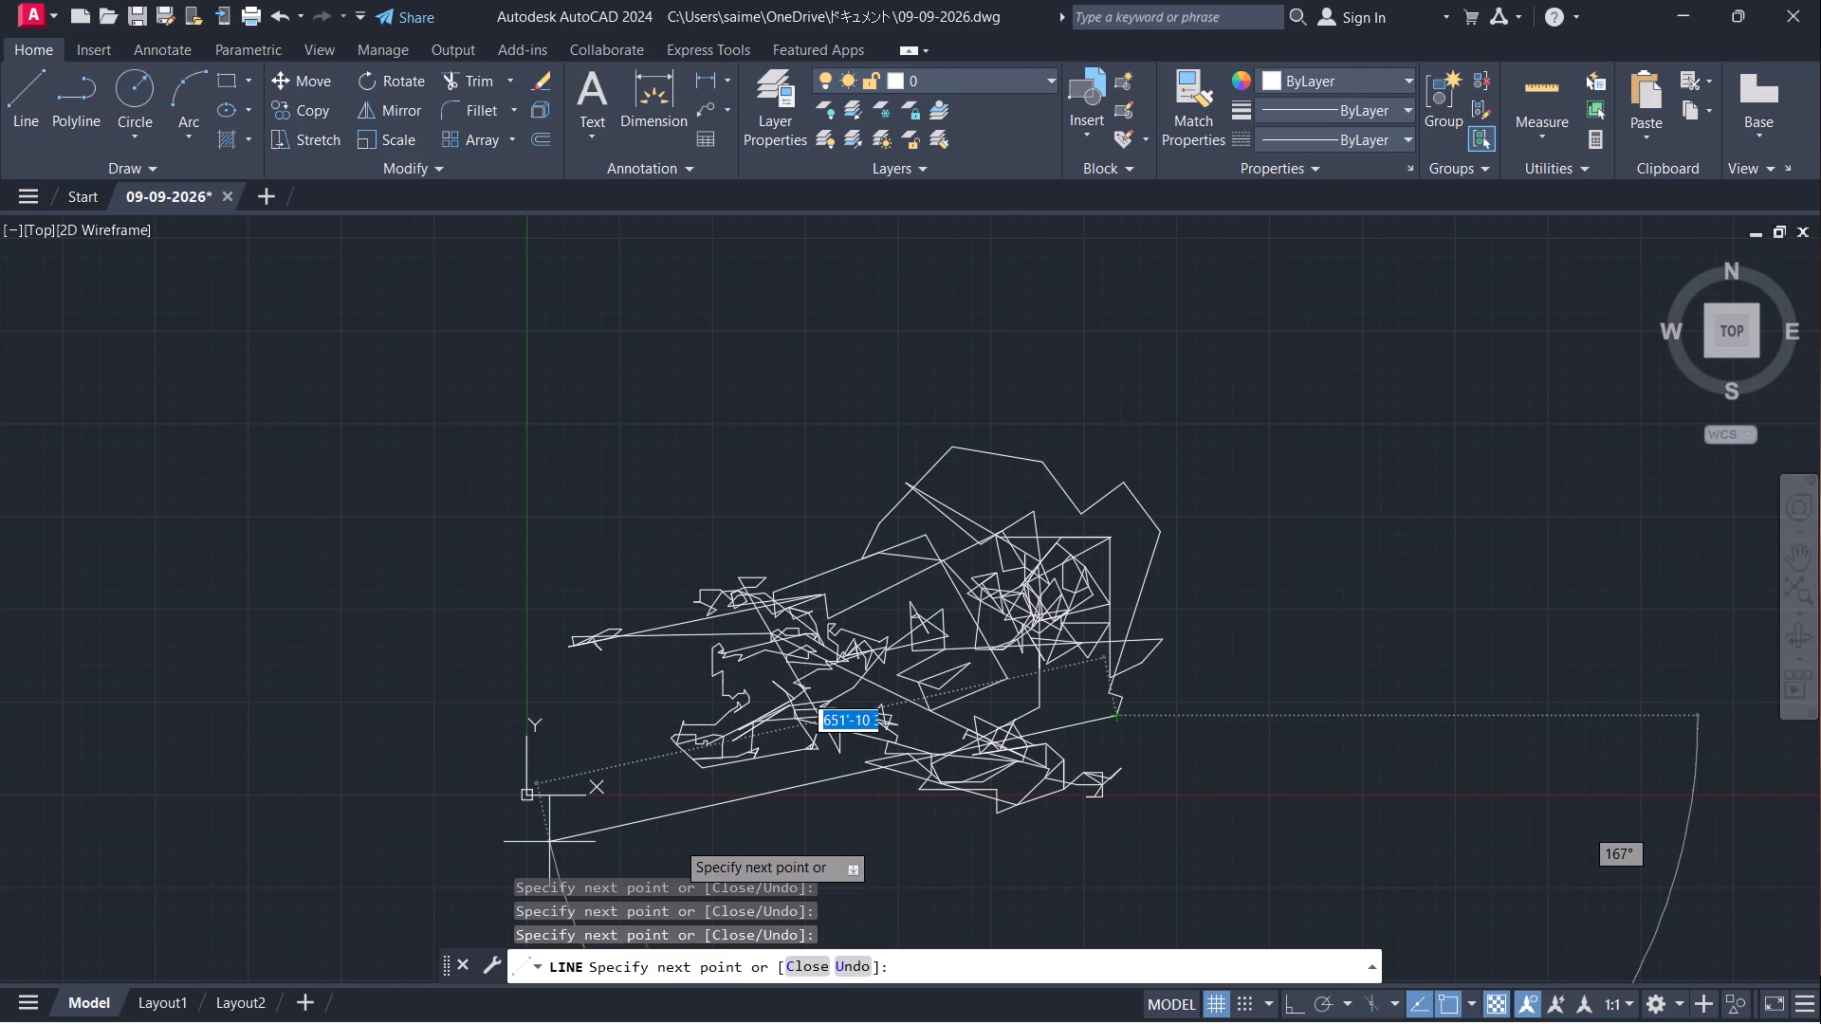
# Continue the line high above the kite cluster, add a short horizontal segment, and run a long gently sloping segment down to the left.
pyautogui.click(911, 362)
pyautogui.click(975, 351)
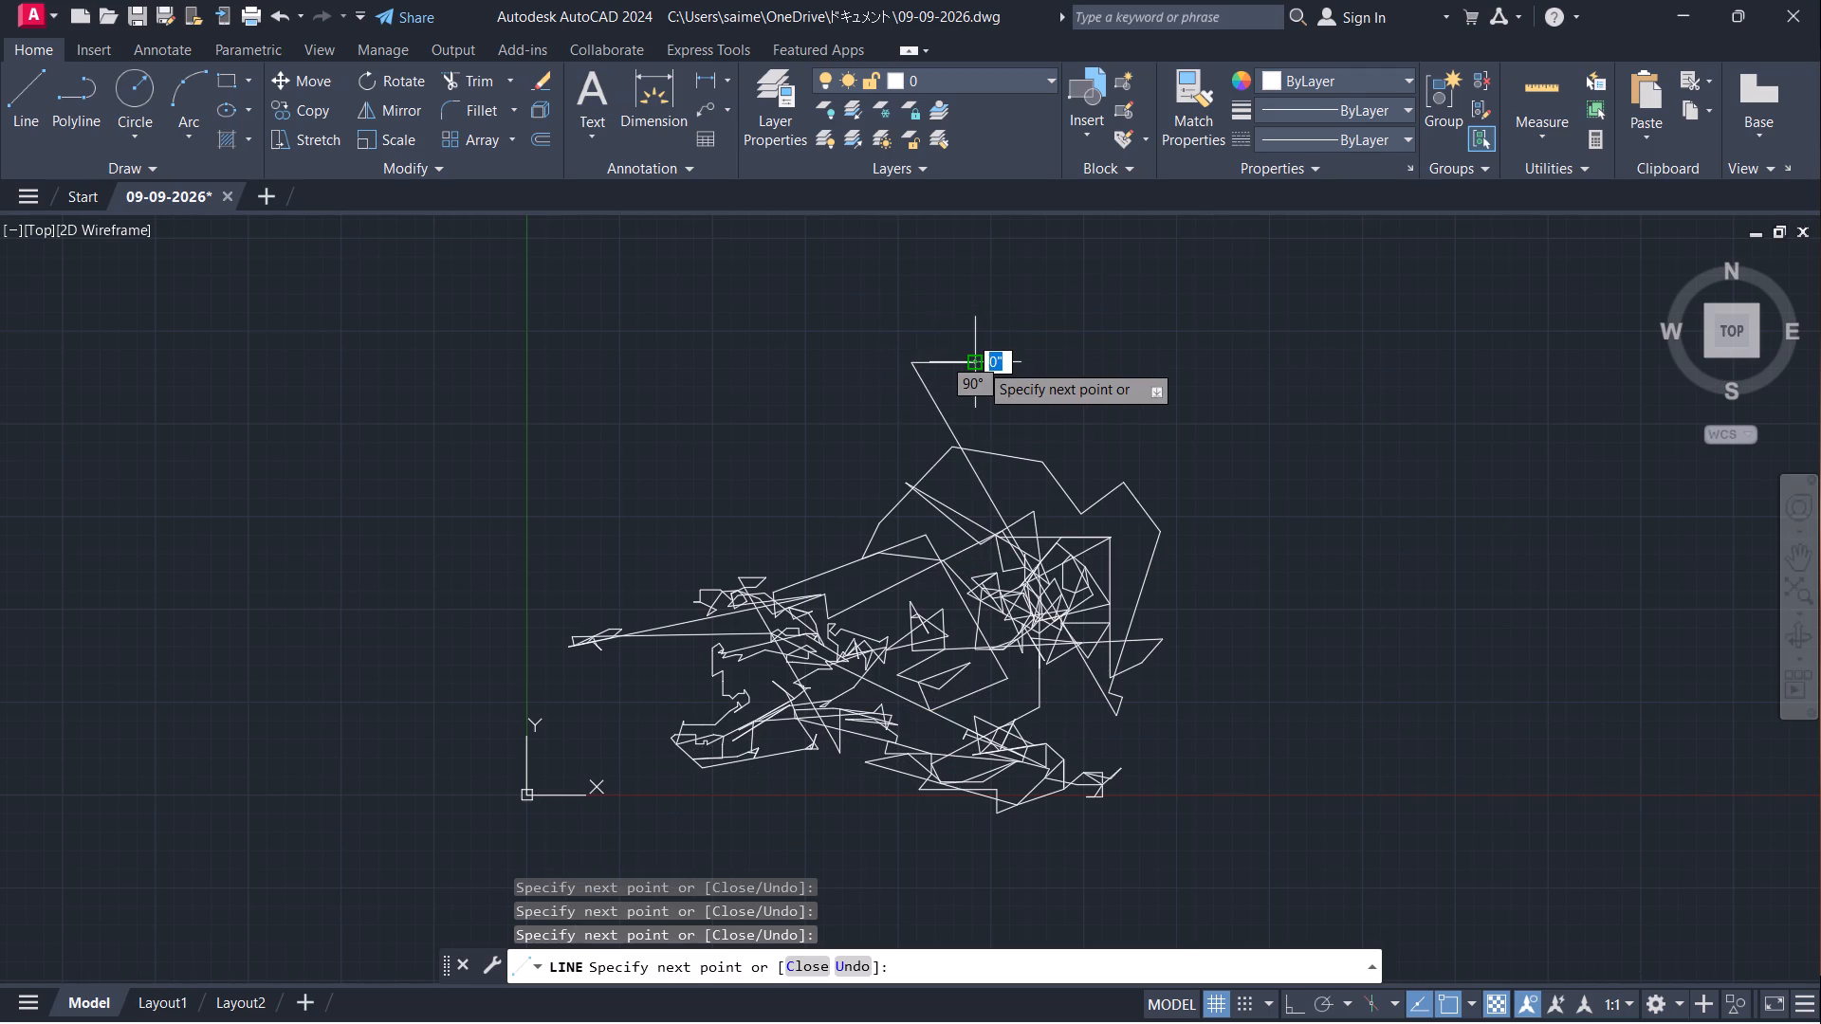
pyautogui.click(979, 362)
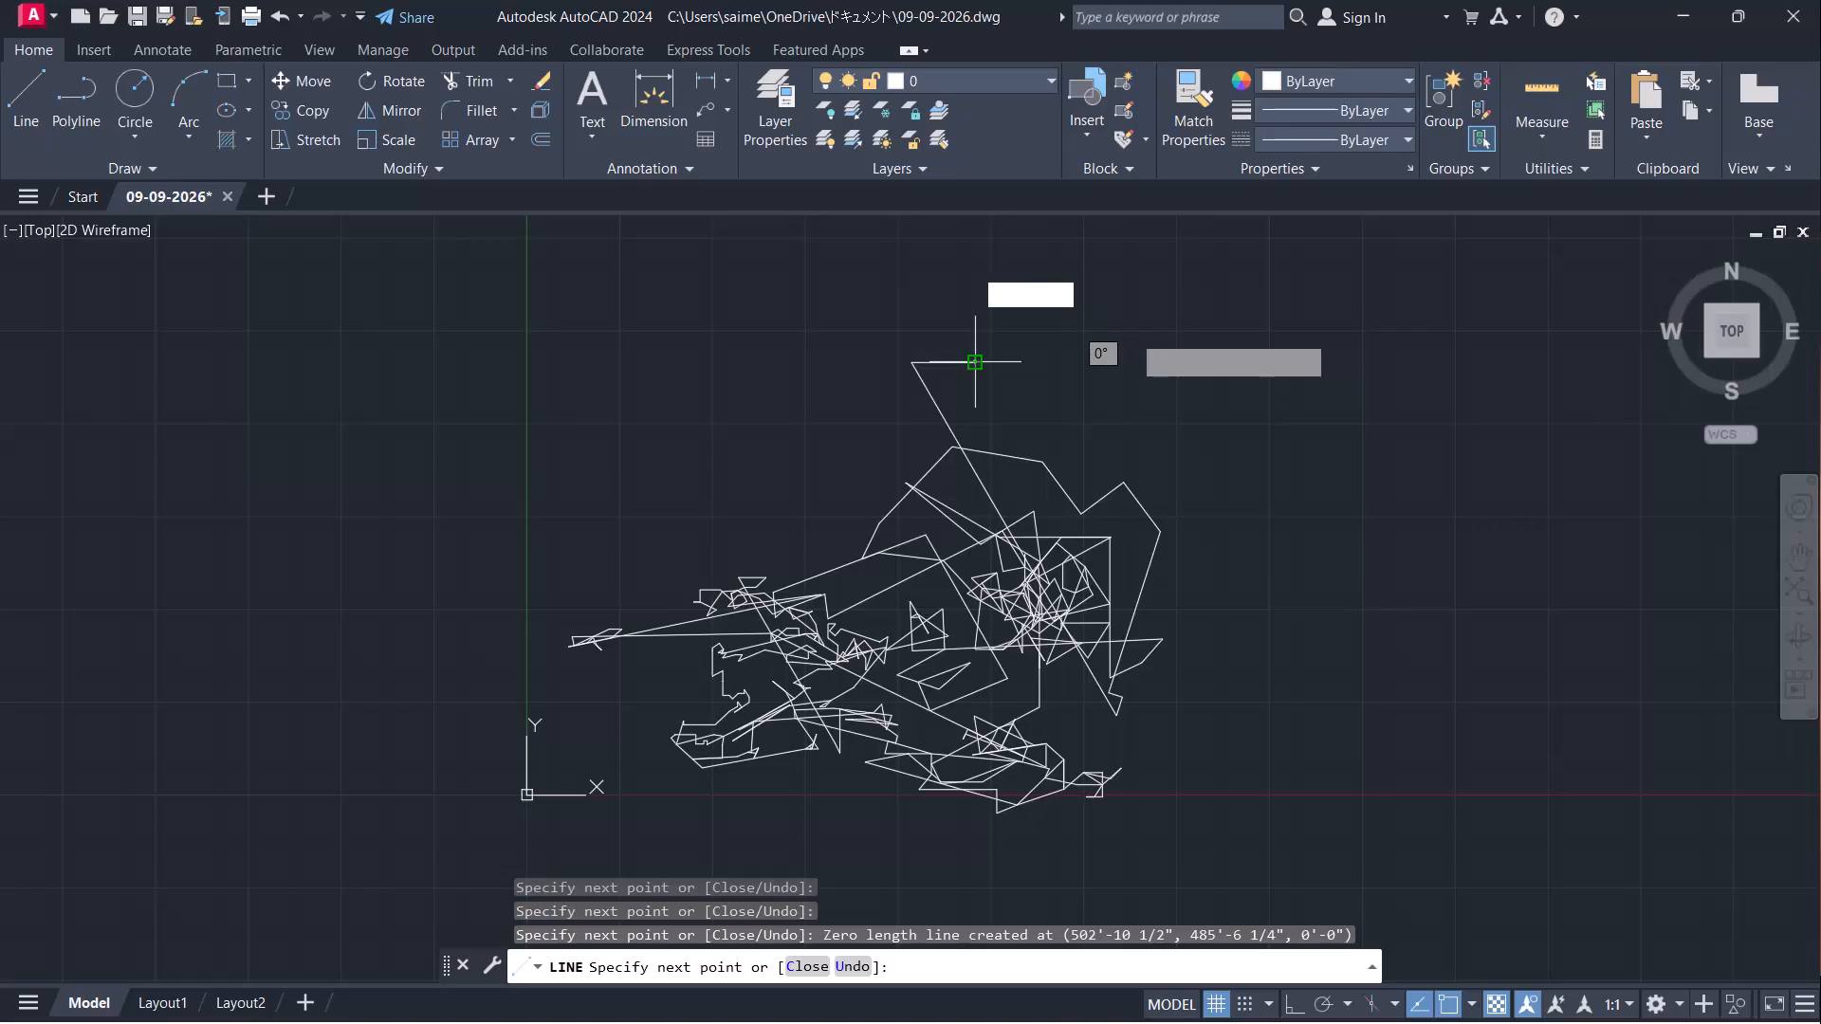
pyautogui.click(653, 415)
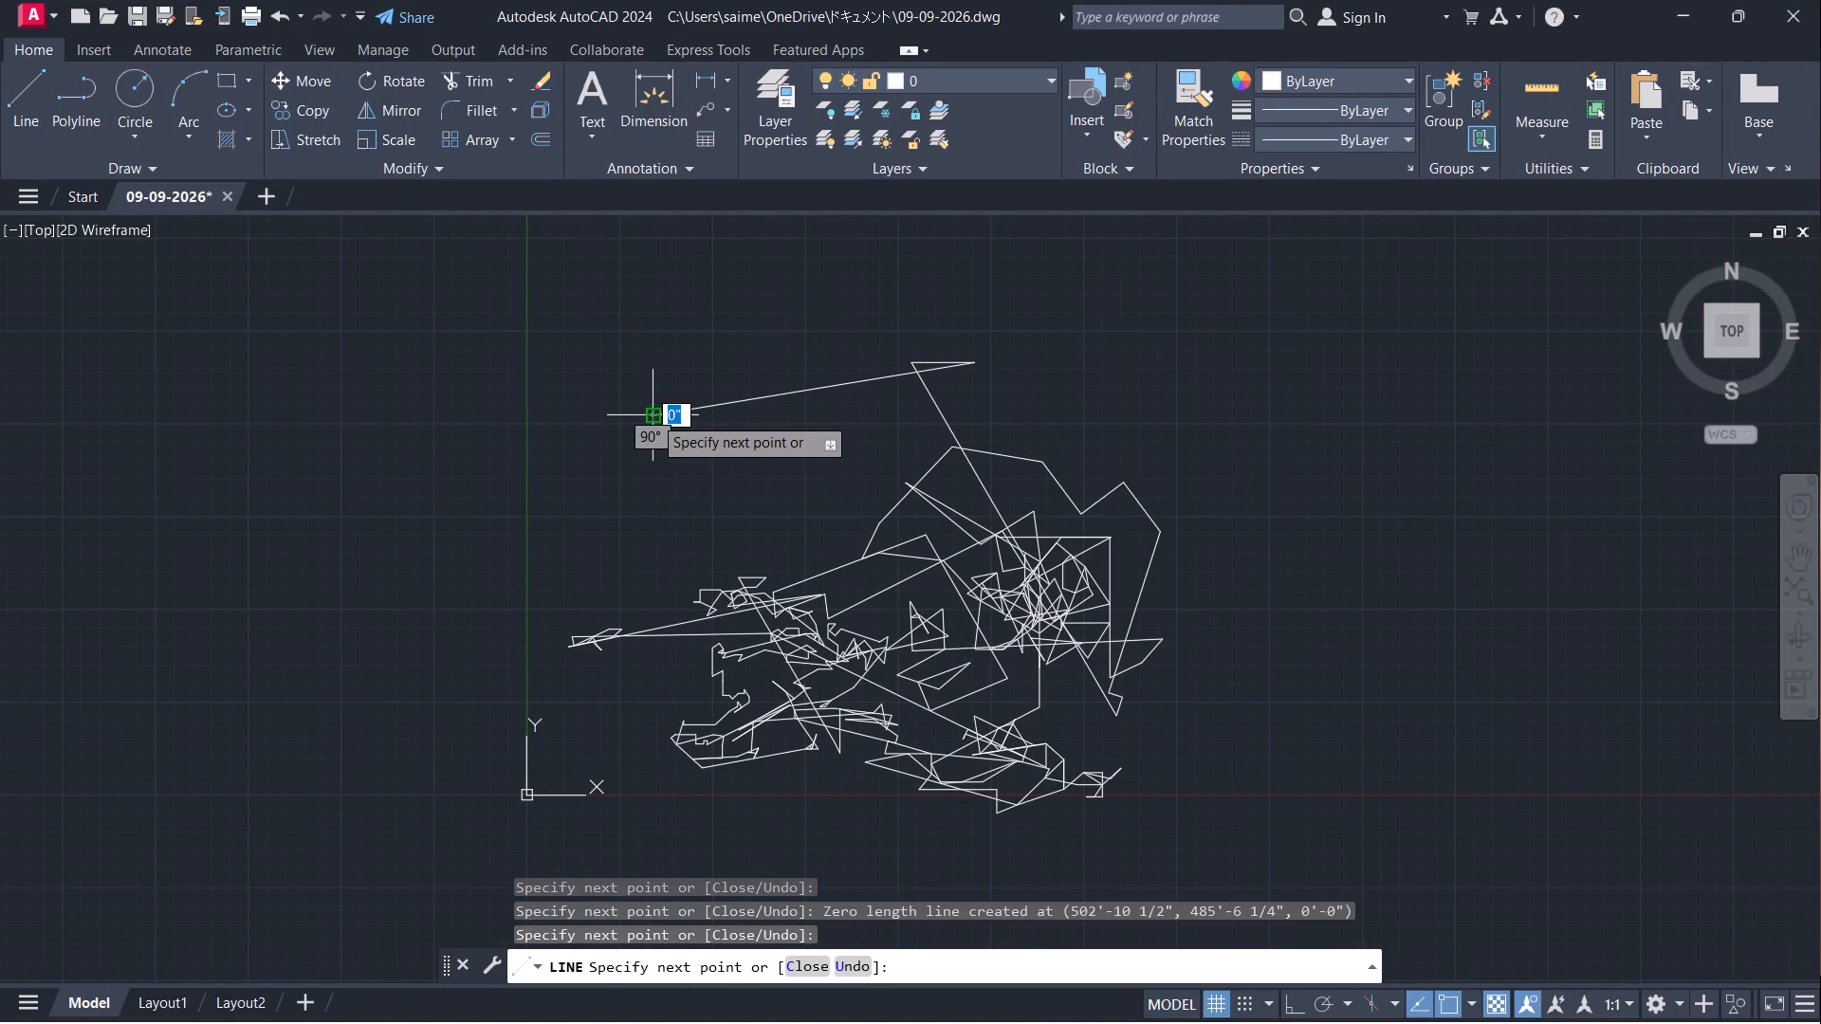
# Draw a freehand looping outline beneath the long sloping segment, bringing its end back up onto that segment near its middle.
pyautogui.click(855, 467)
pyautogui.moveTo(784, 502); pyautogui.dragTo(773, 504)
pyautogui.click(746, 506)
pyautogui.click(763, 459)
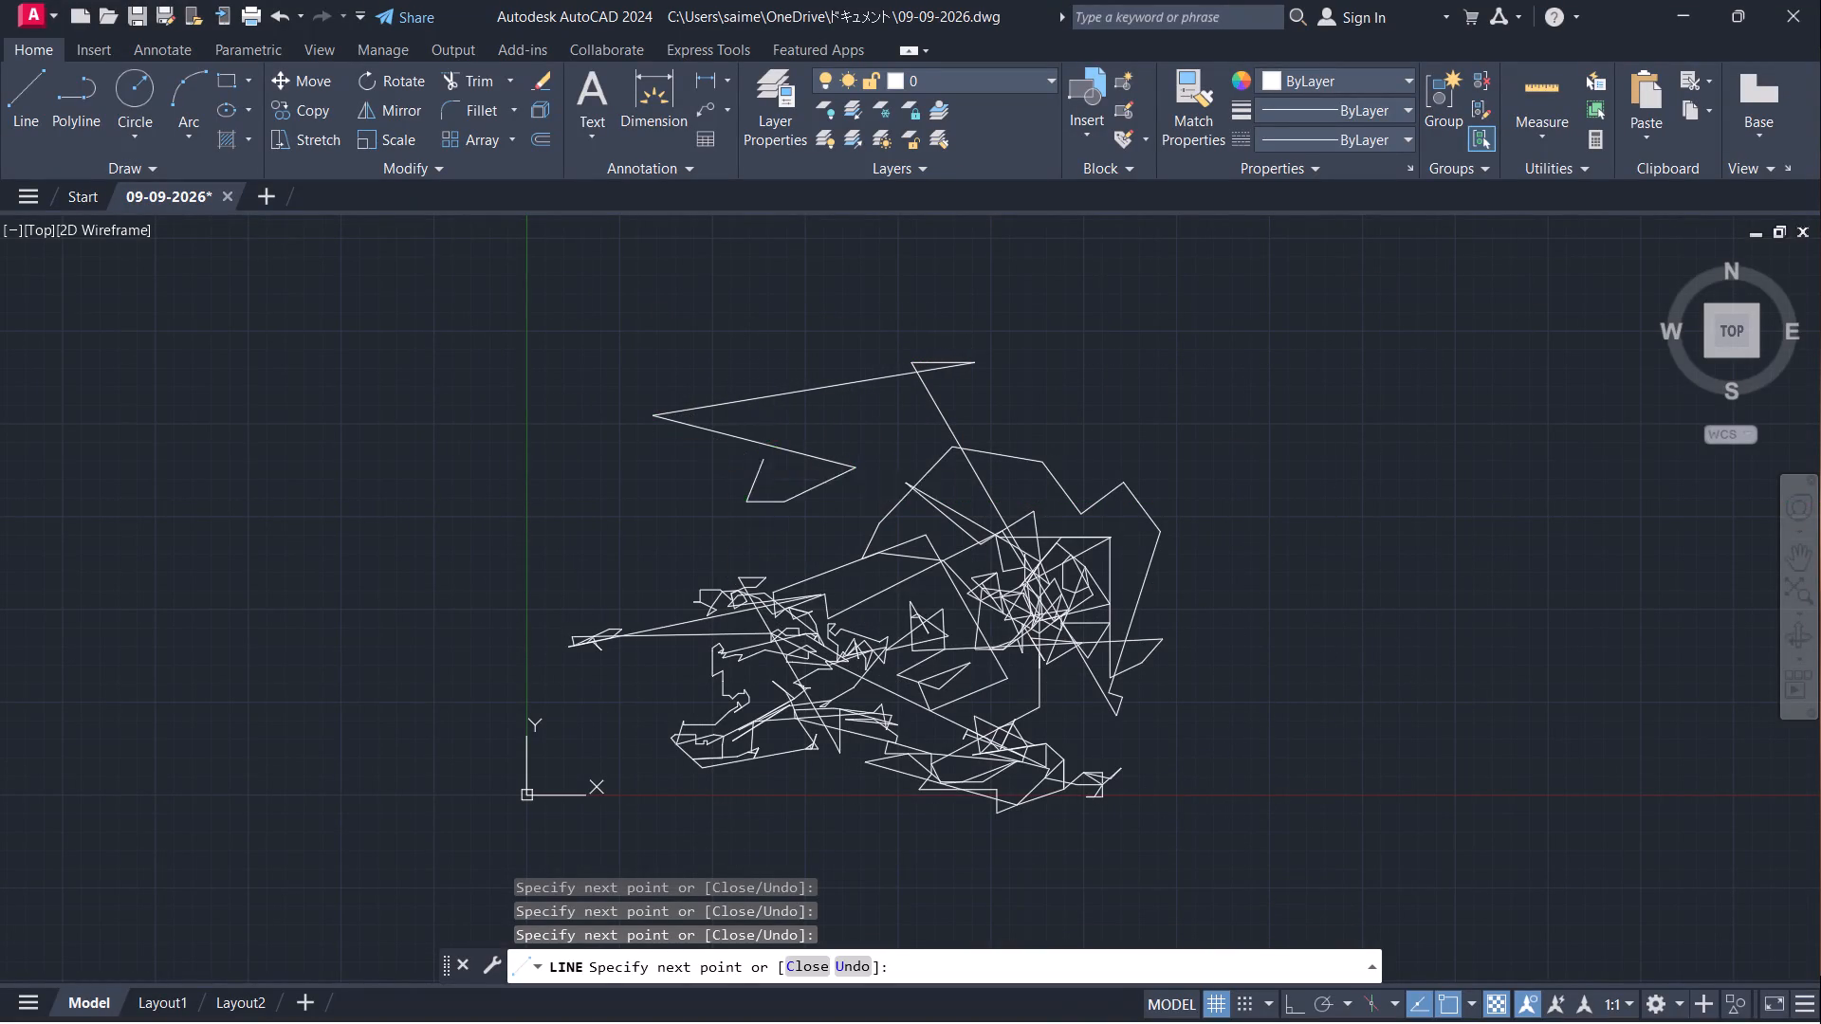
pyautogui.click(823, 432)
pyautogui.click(867, 432)
pyautogui.click(862, 456)
pyautogui.click(850, 485)
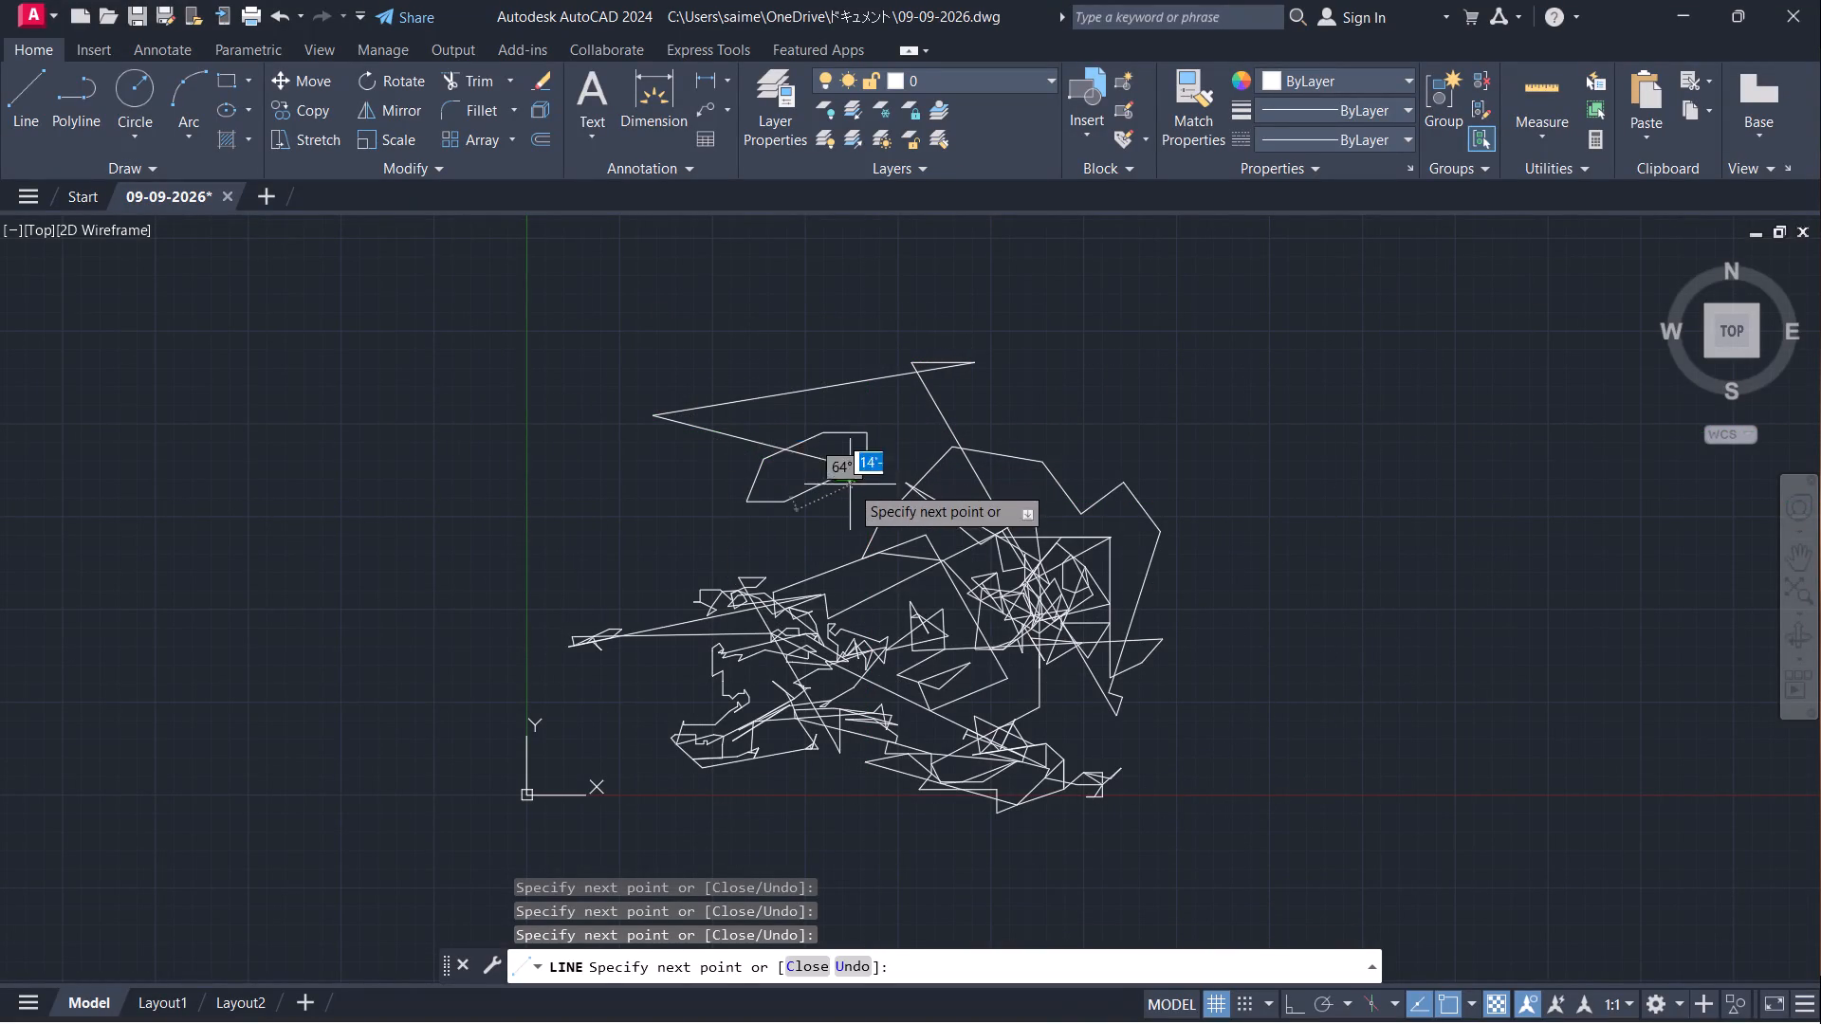
pyautogui.click(800, 522)
pyautogui.click(819, 474)
pyautogui.click(829, 418)
pyautogui.click(808, 396)
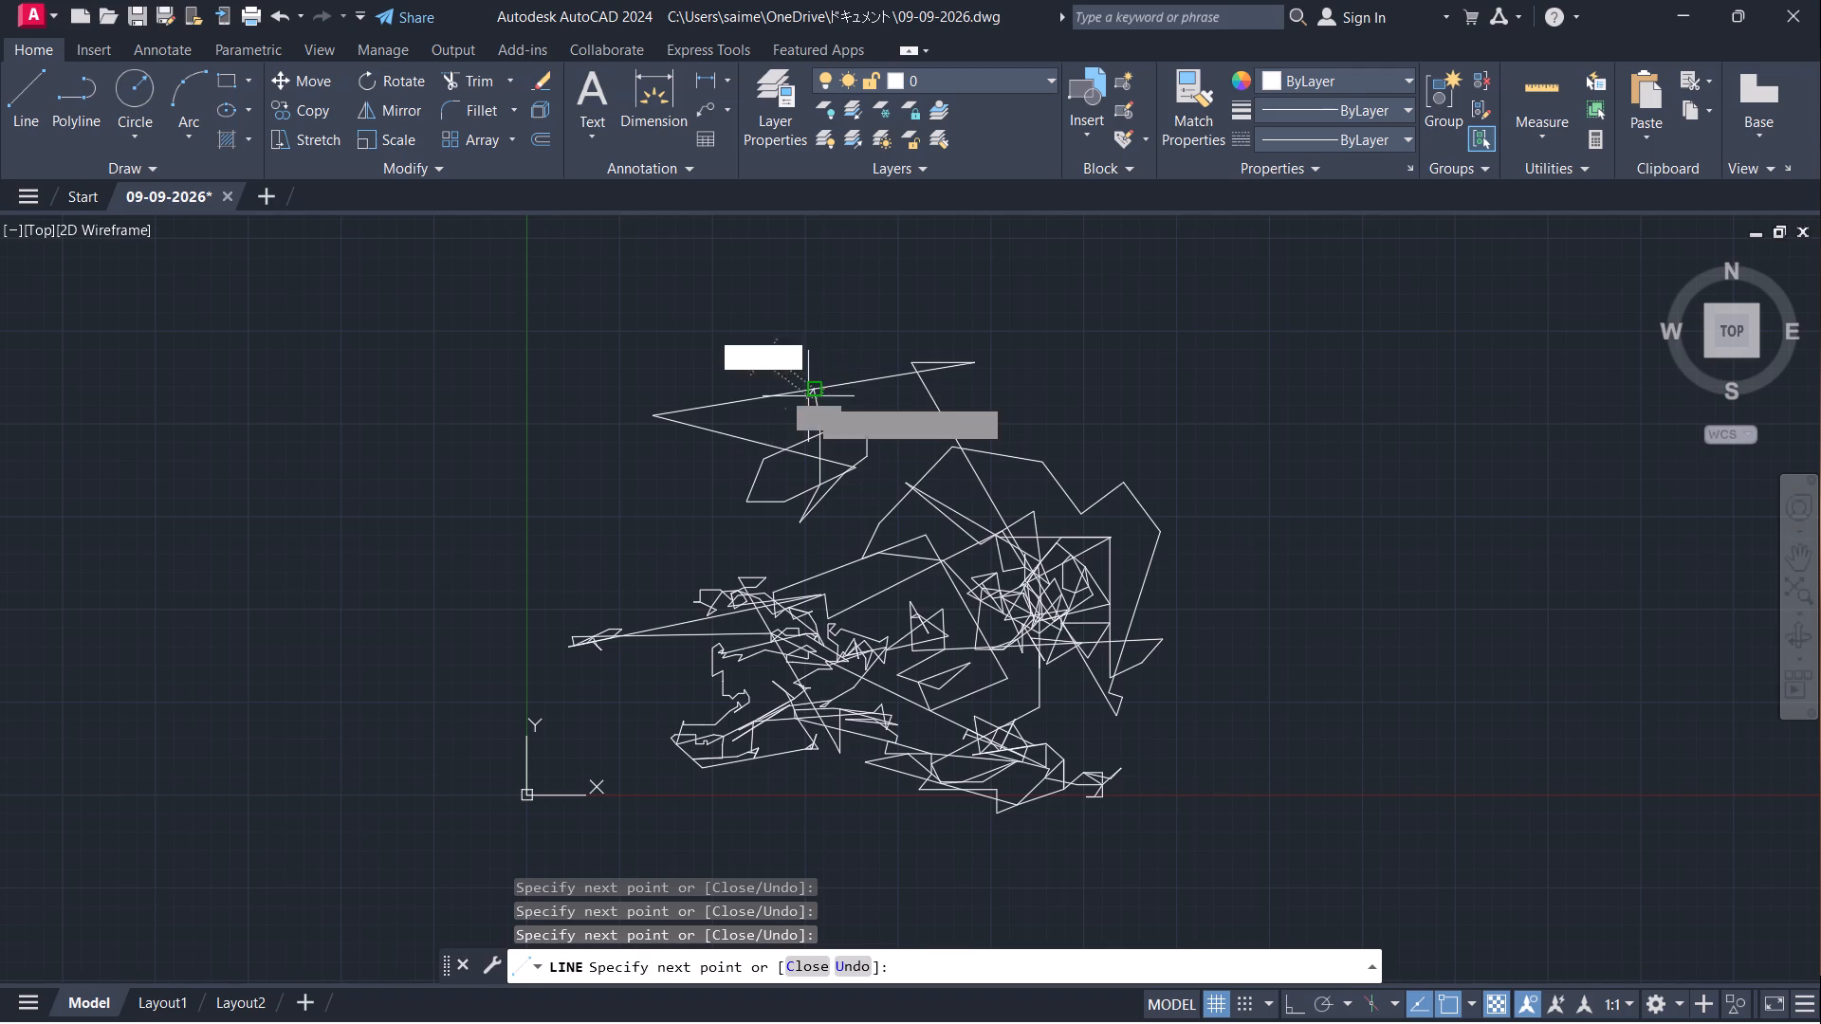
# Continue the line rightward along the sloping segment, drop to the polygonal arch's upper edge, and zigzag back up to its upper right.
pyautogui.click(859, 372)
pyautogui.click(878, 396)
pyautogui.click(972, 394)
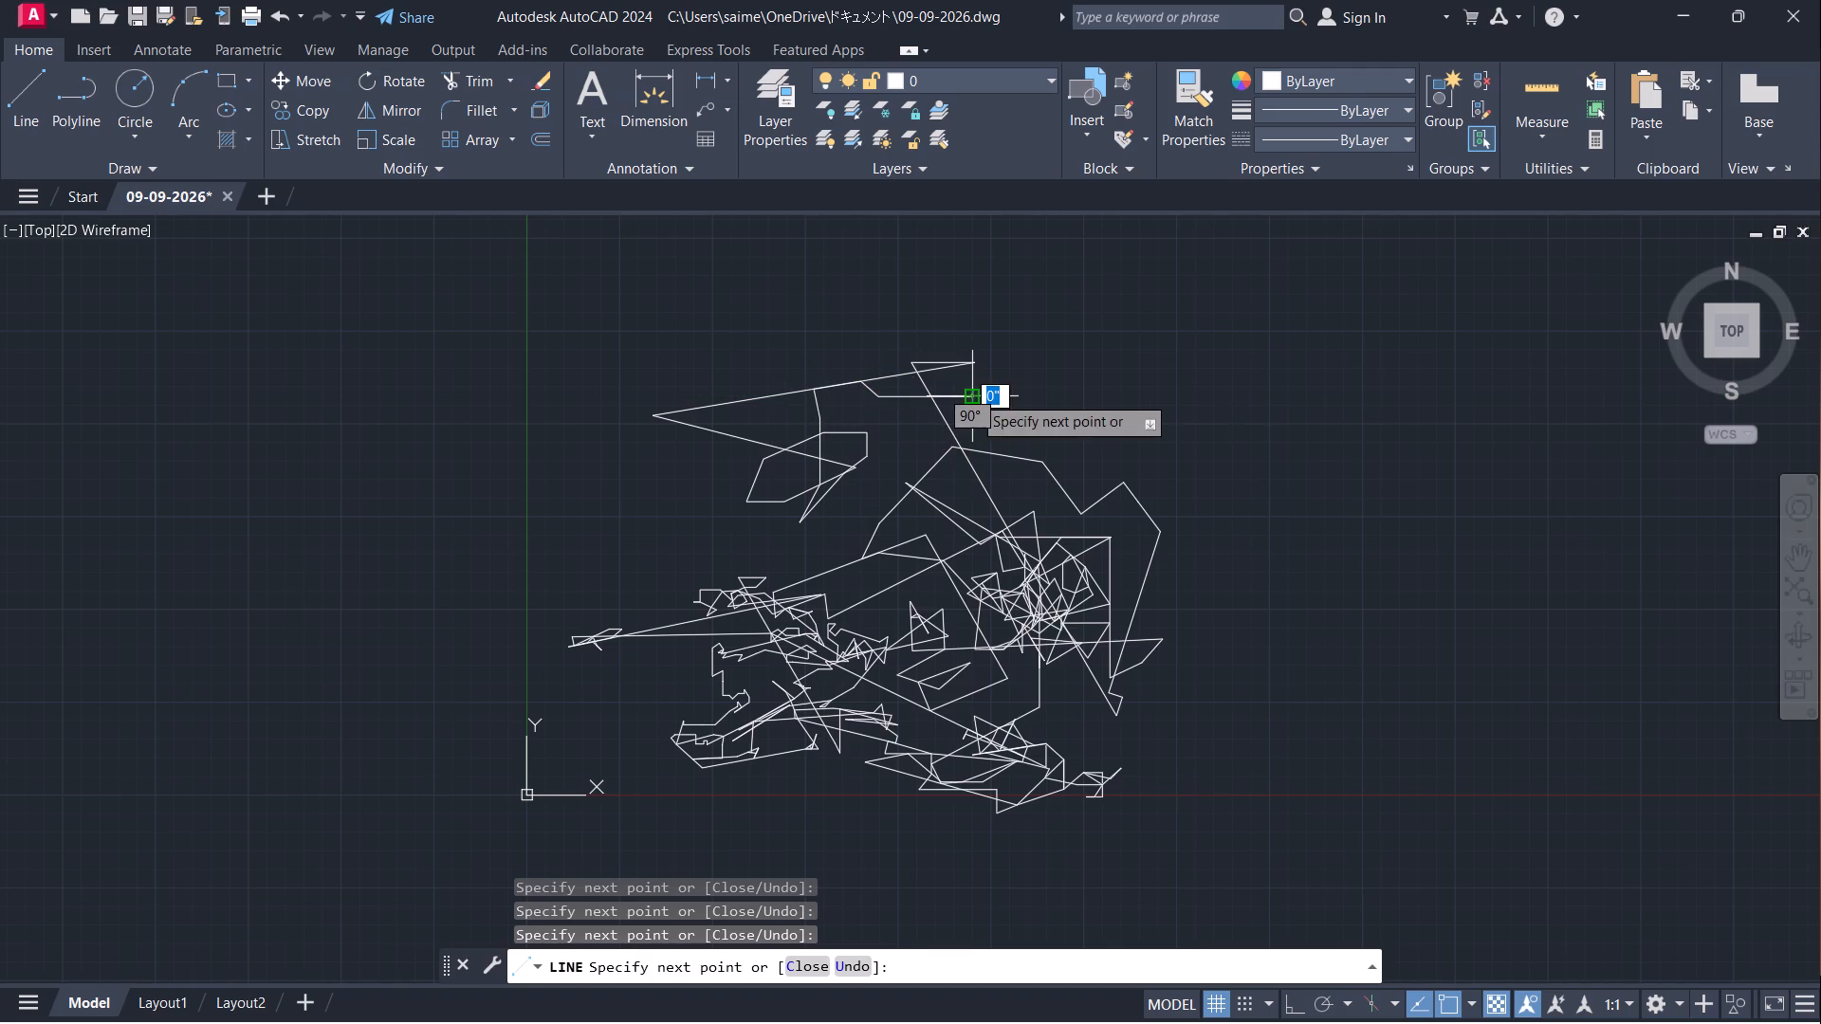
pyautogui.click(1044, 399)
pyautogui.click(1029, 452)
pyautogui.click(1138, 418)
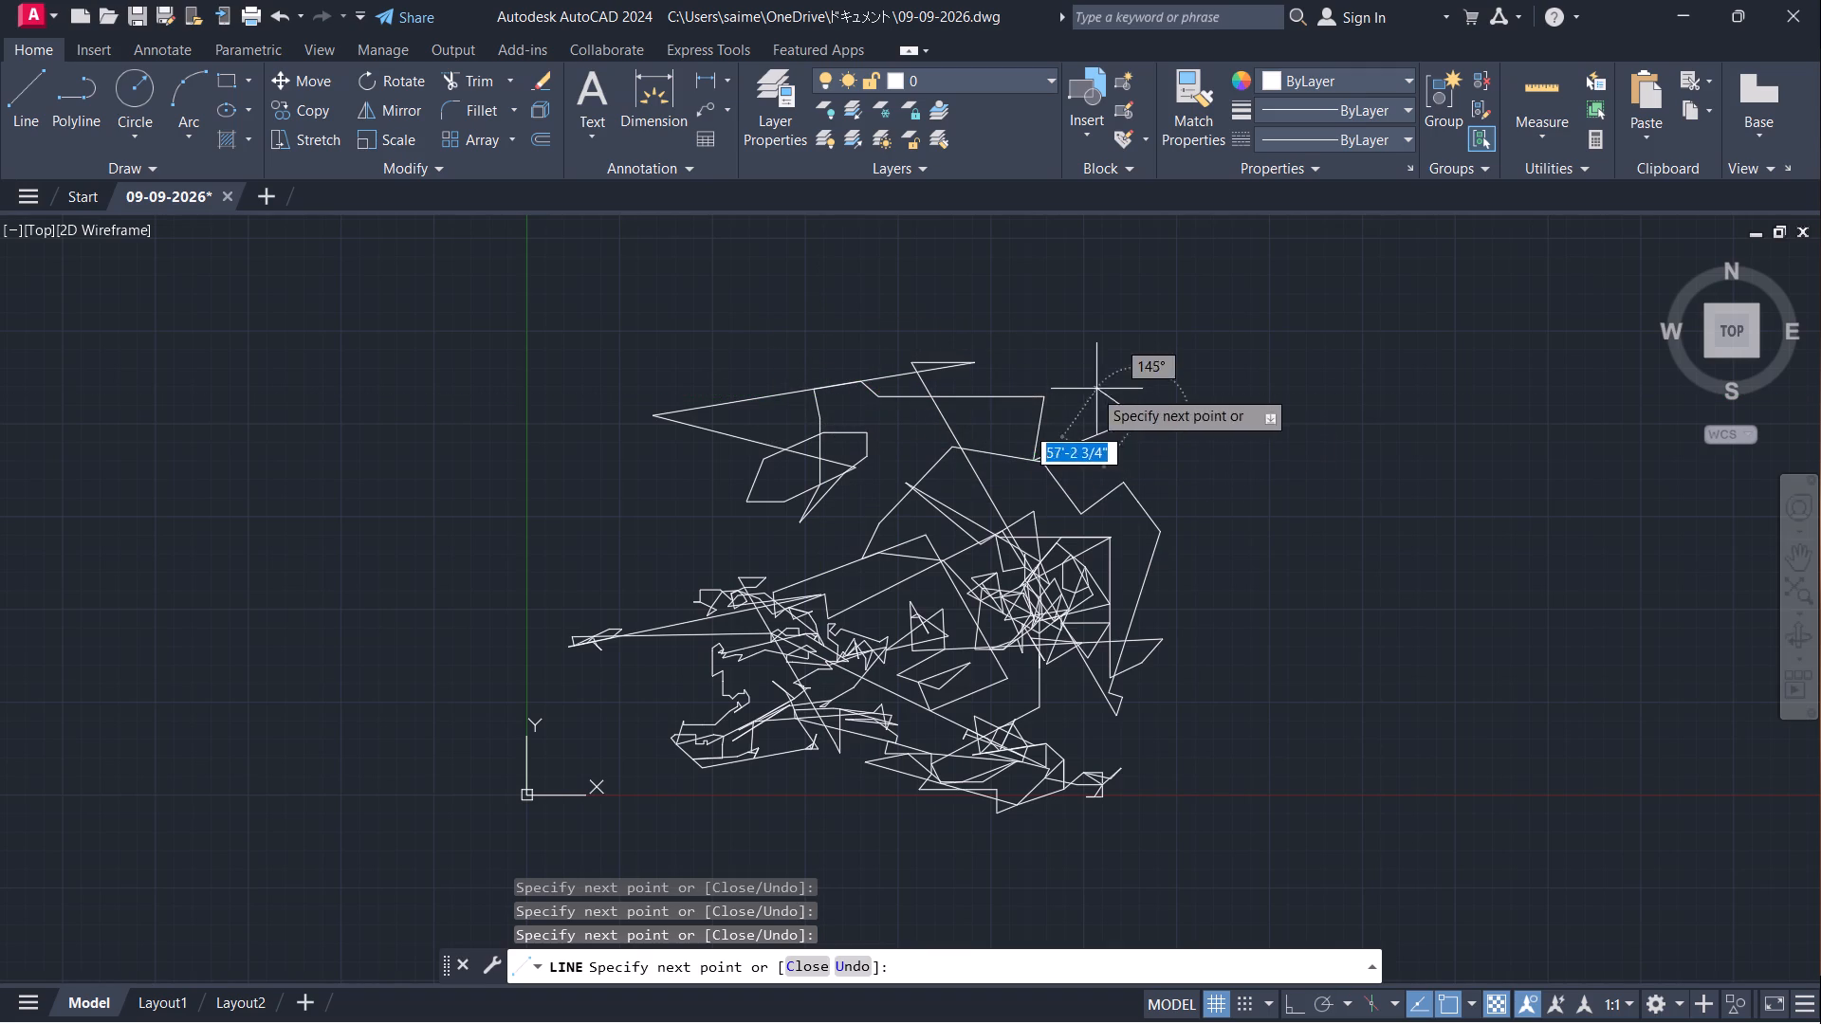
pyautogui.click(1068, 381)
pyautogui.click(1063, 369)
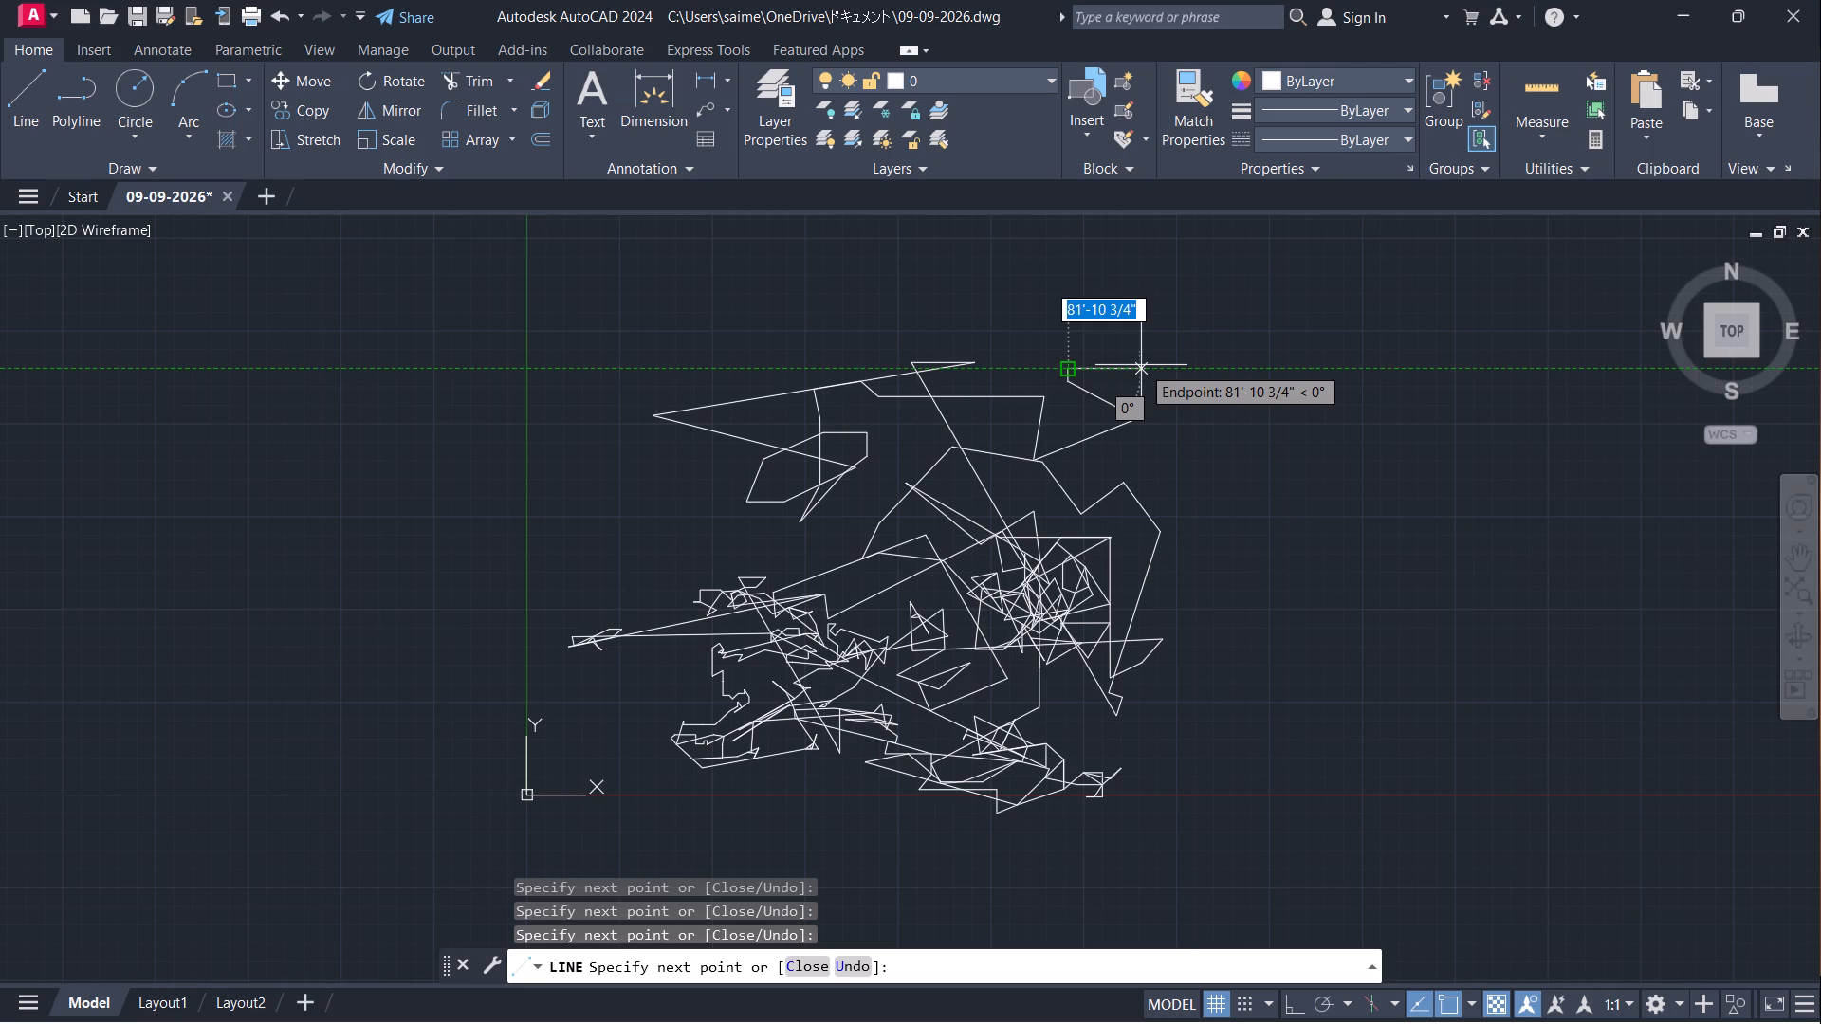
# Extend the line to a peak at the upper right, down past the arch's right corner, and back left through the kite cluster.
pyautogui.click(1136, 329)
pyautogui.click(1163, 470)
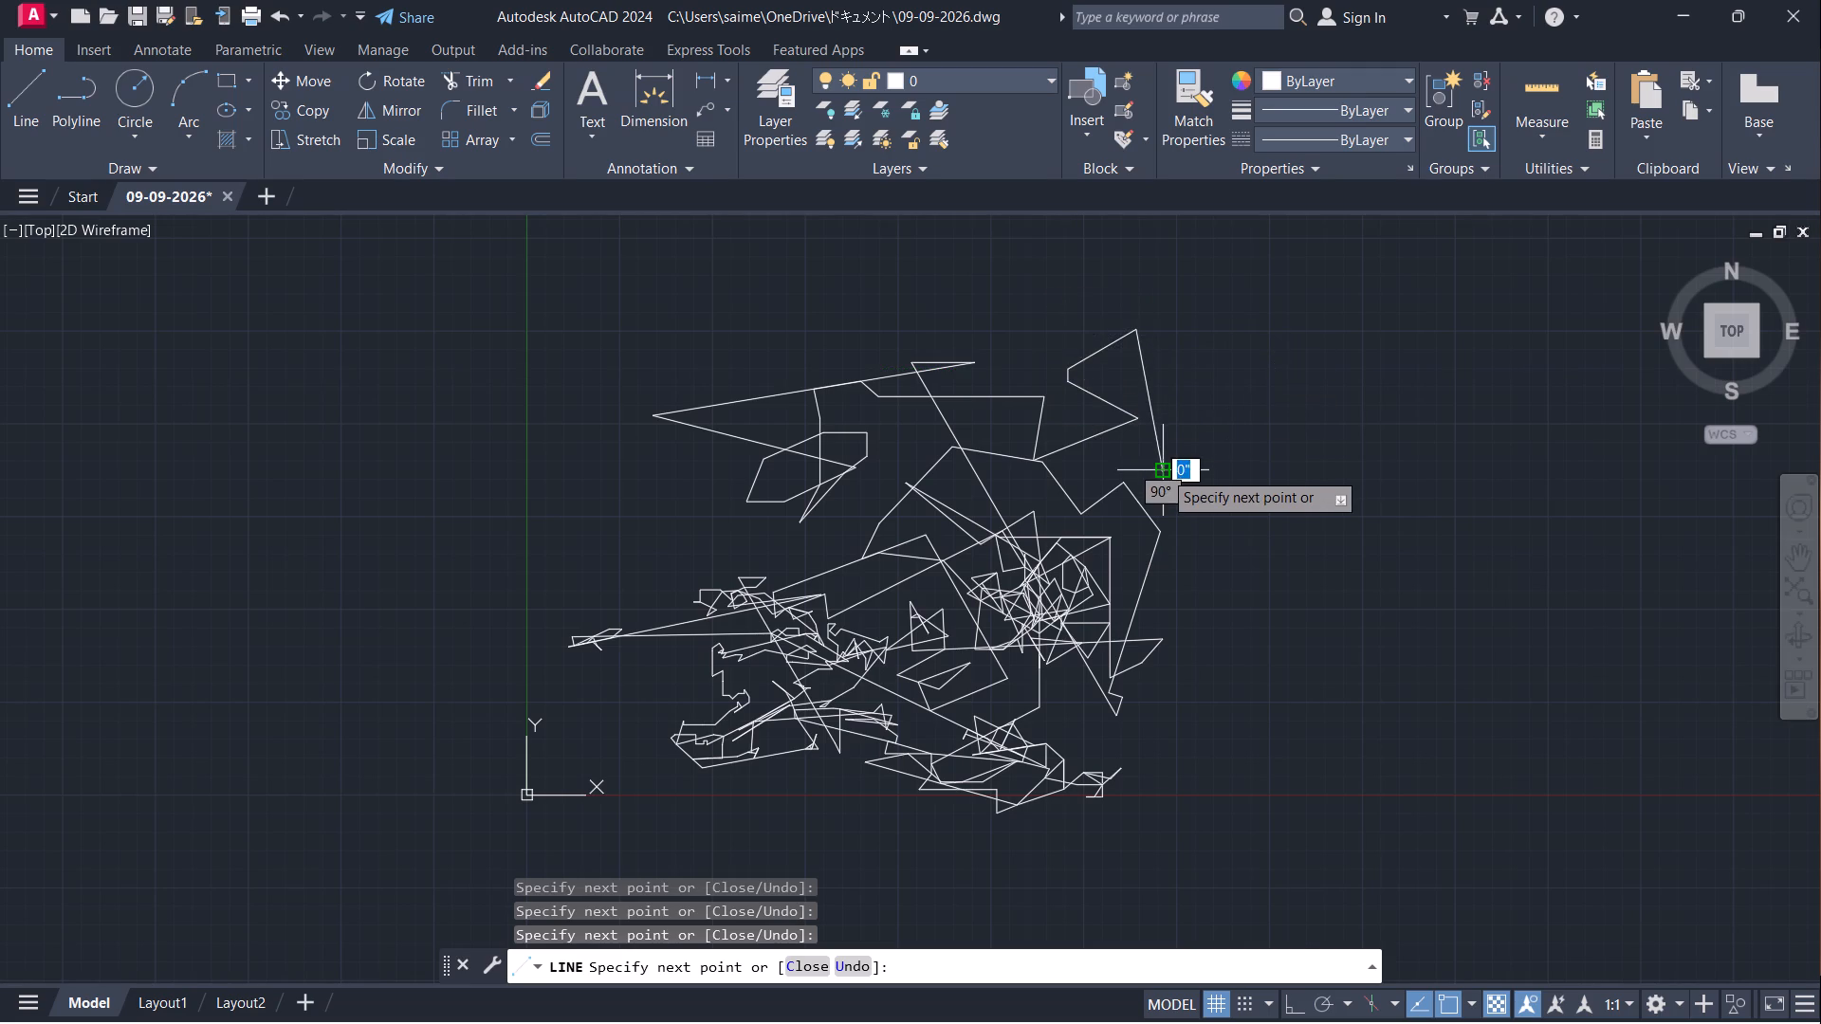
pyautogui.click(1155, 477)
pyautogui.click(1172, 488)
pyautogui.click(1186, 535)
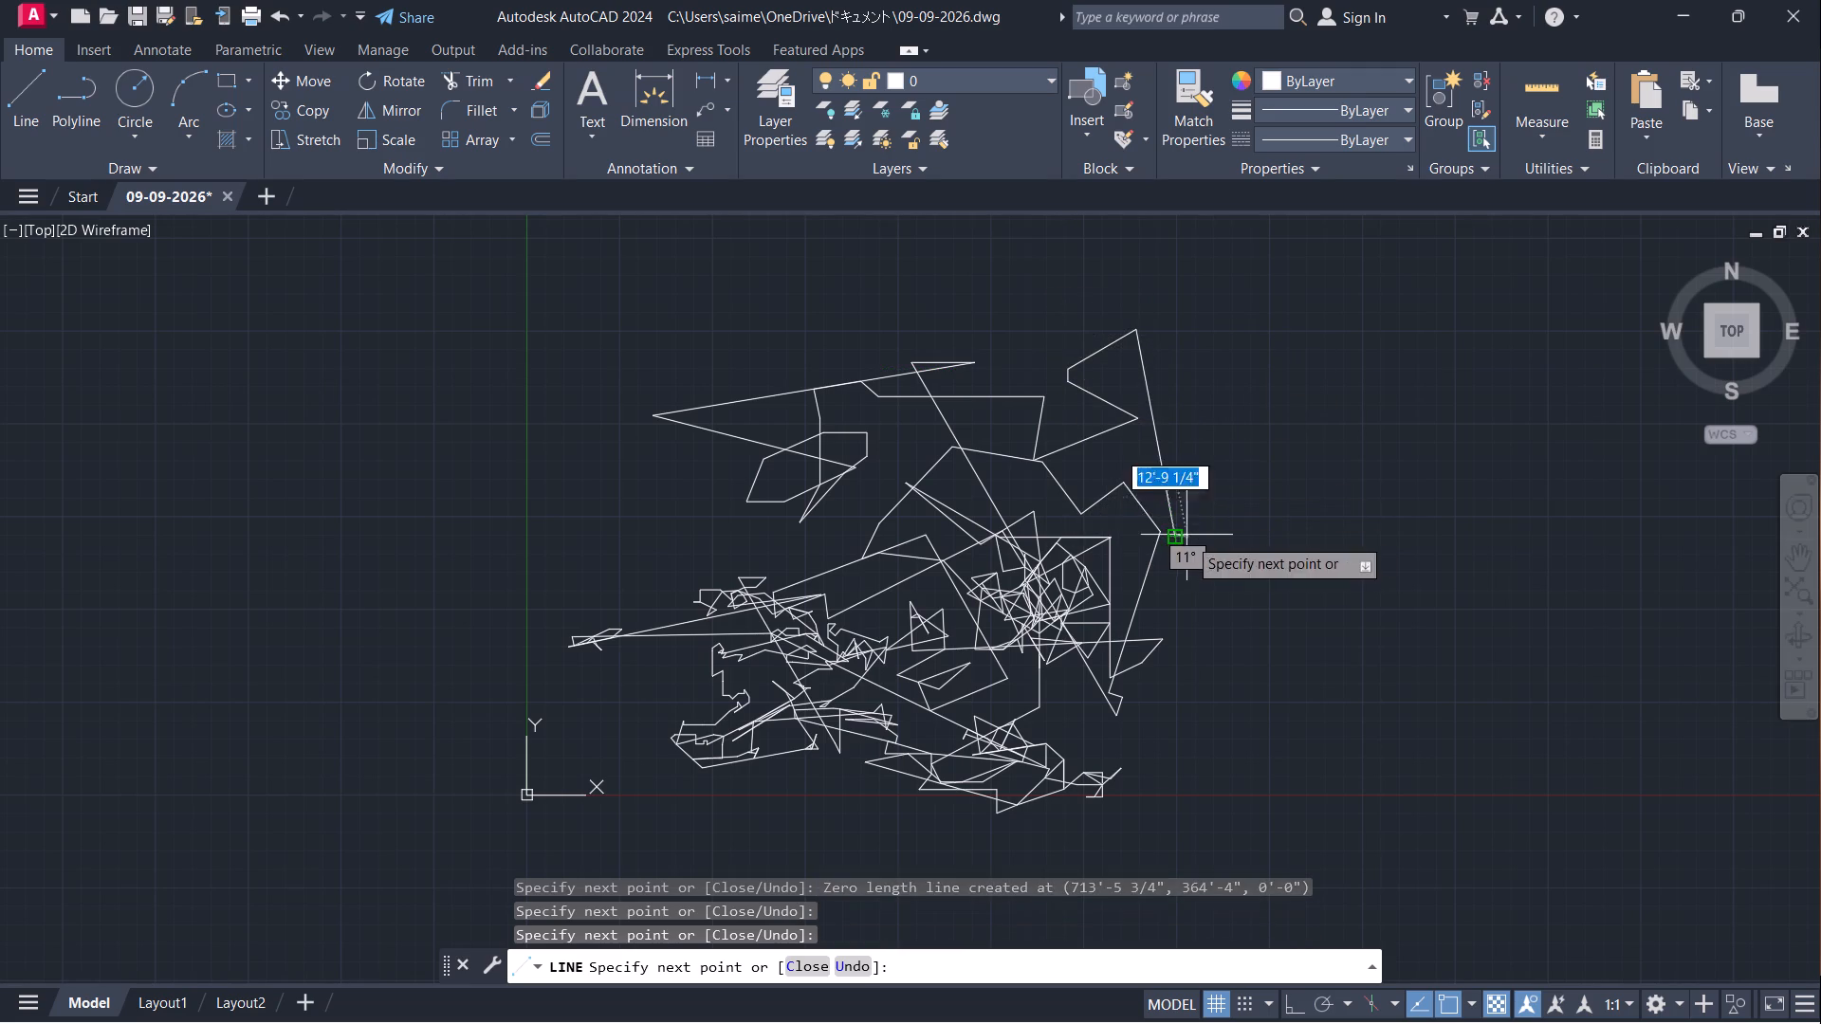
pyautogui.click(1112, 599)
pyautogui.click(969, 630)
# Run the line from the kite cluster up to the long sloping segment, and draw a freehand angular loop below that segment's left end.
pyautogui.click(741, 405)
pyautogui.click(731, 460)
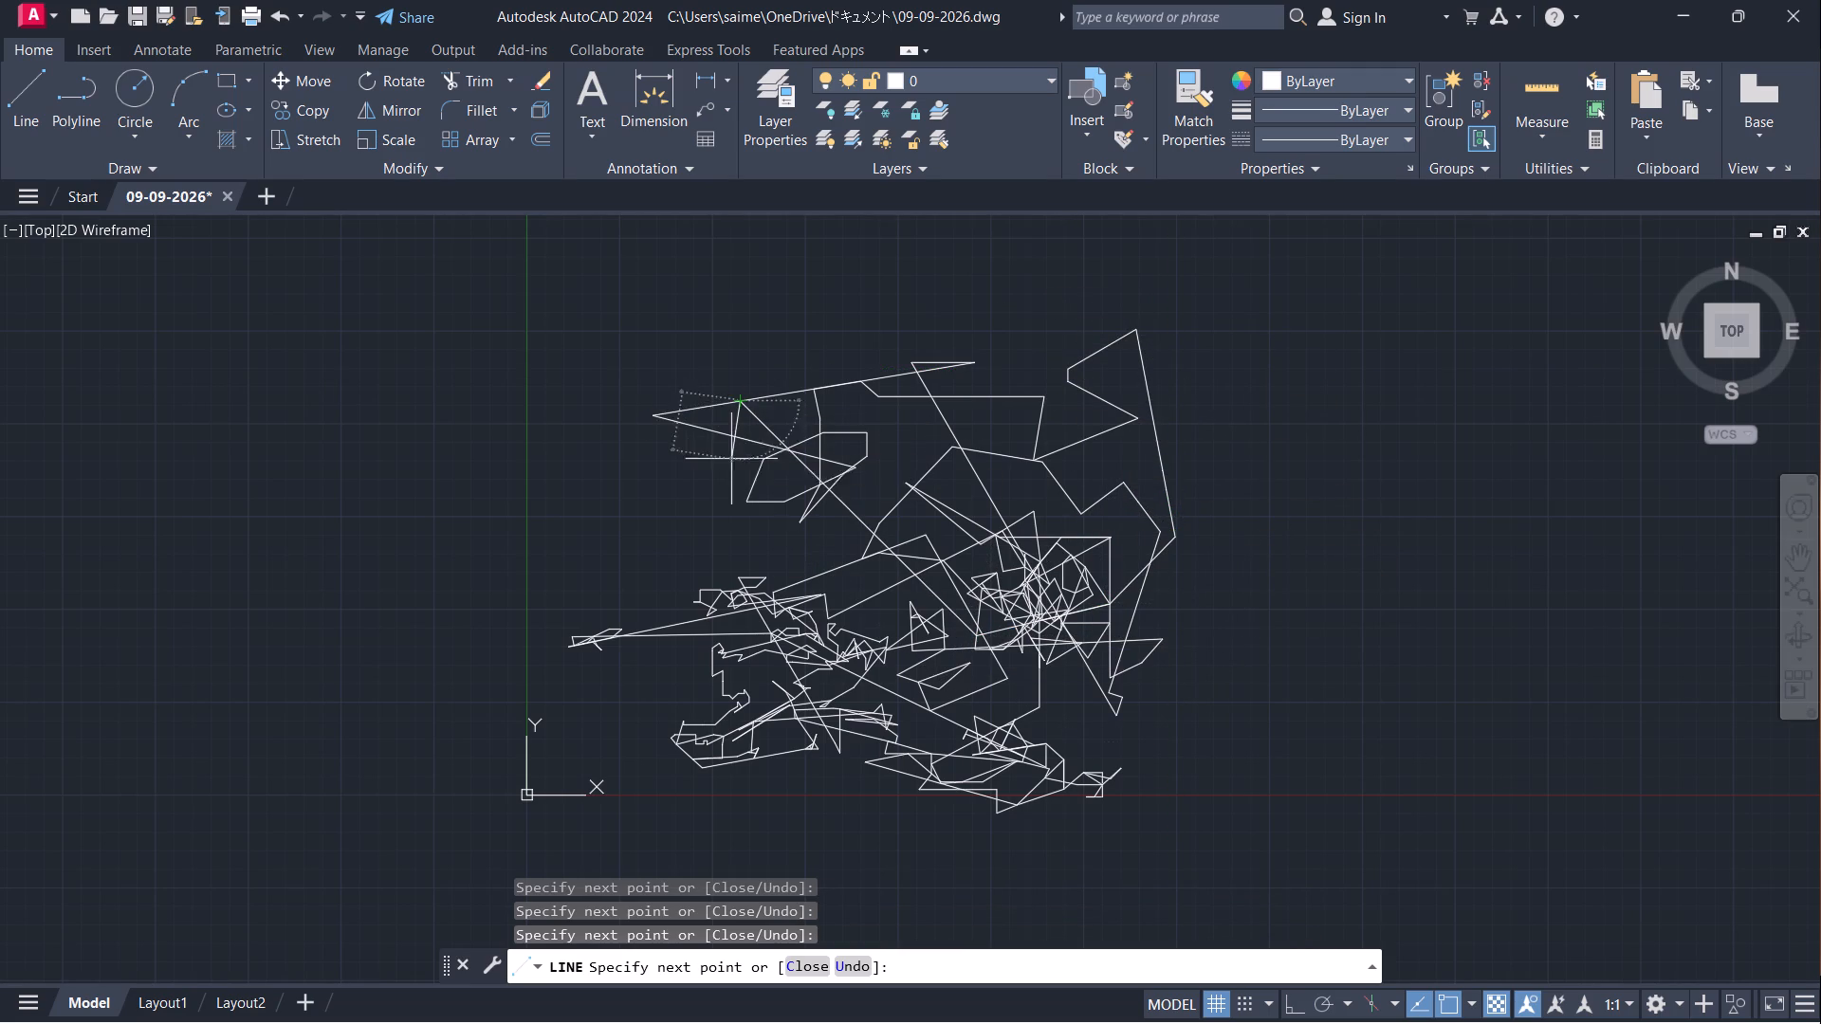
pyautogui.click(700, 509)
pyautogui.click(821, 545)
pyautogui.click(715, 536)
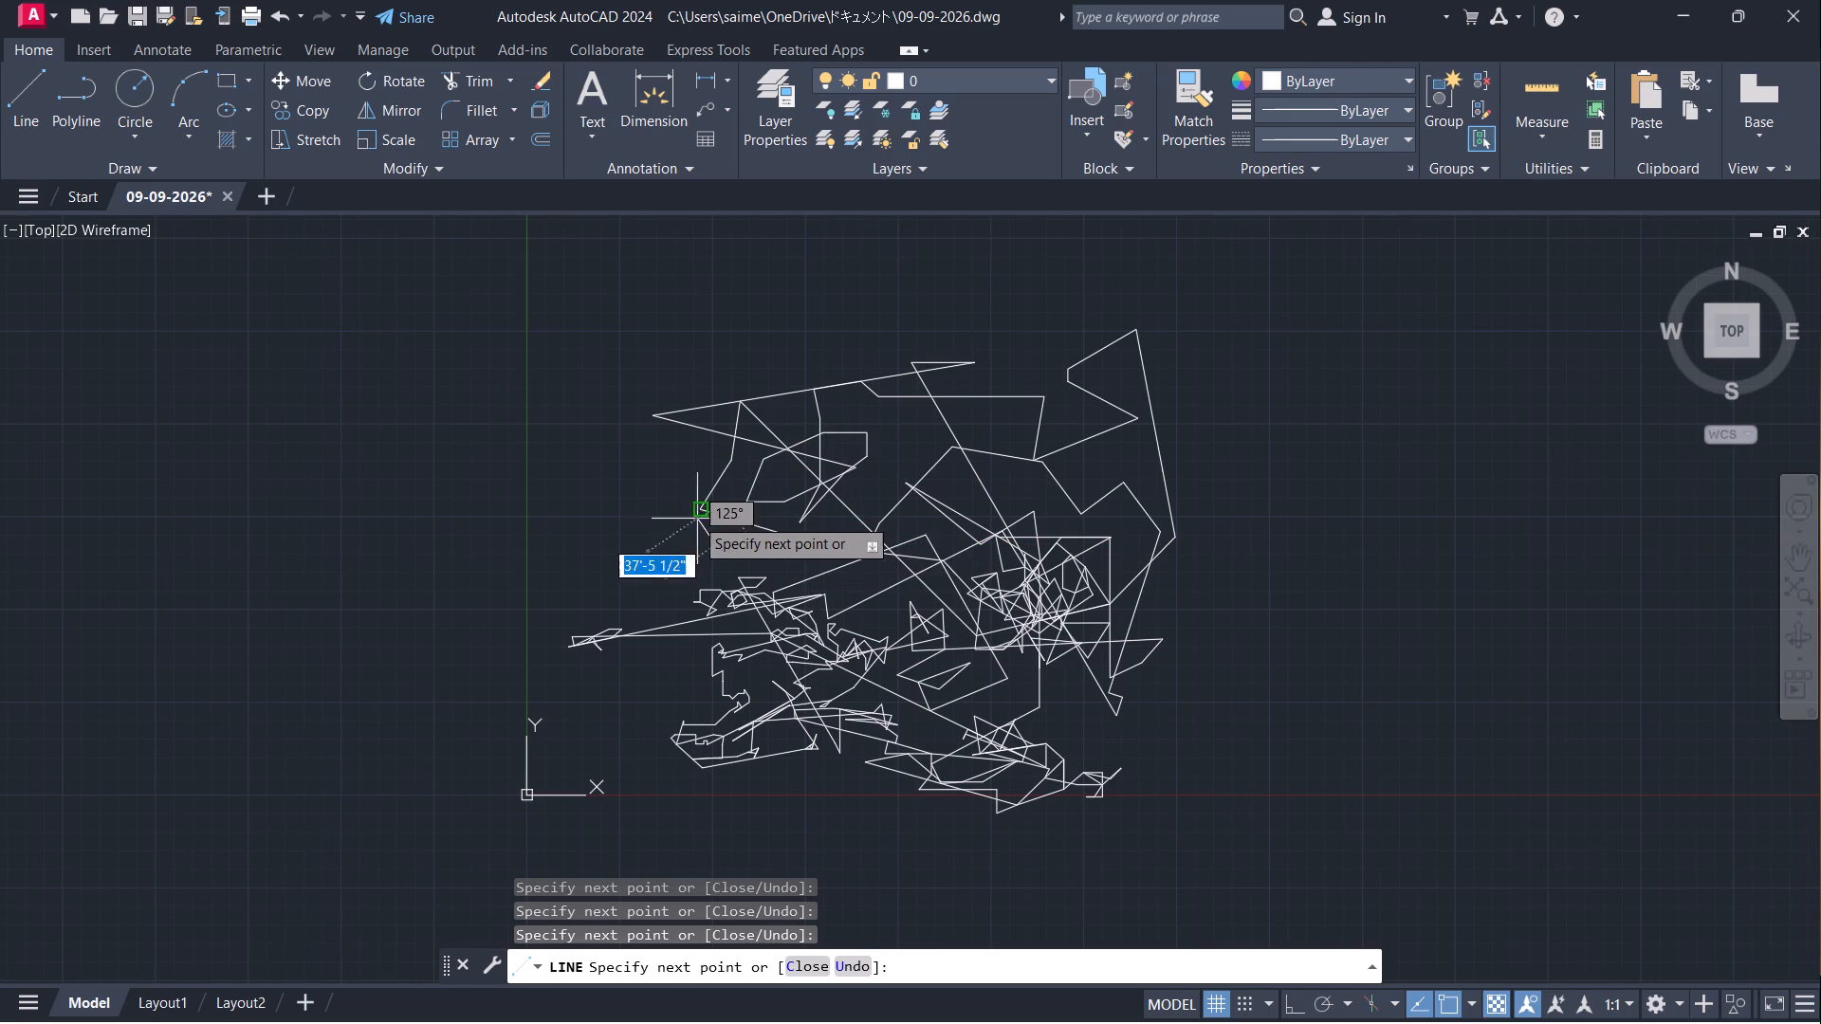
pyautogui.click(694, 517)
pyautogui.click(660, 455)
pyautogui.click(668, 410)
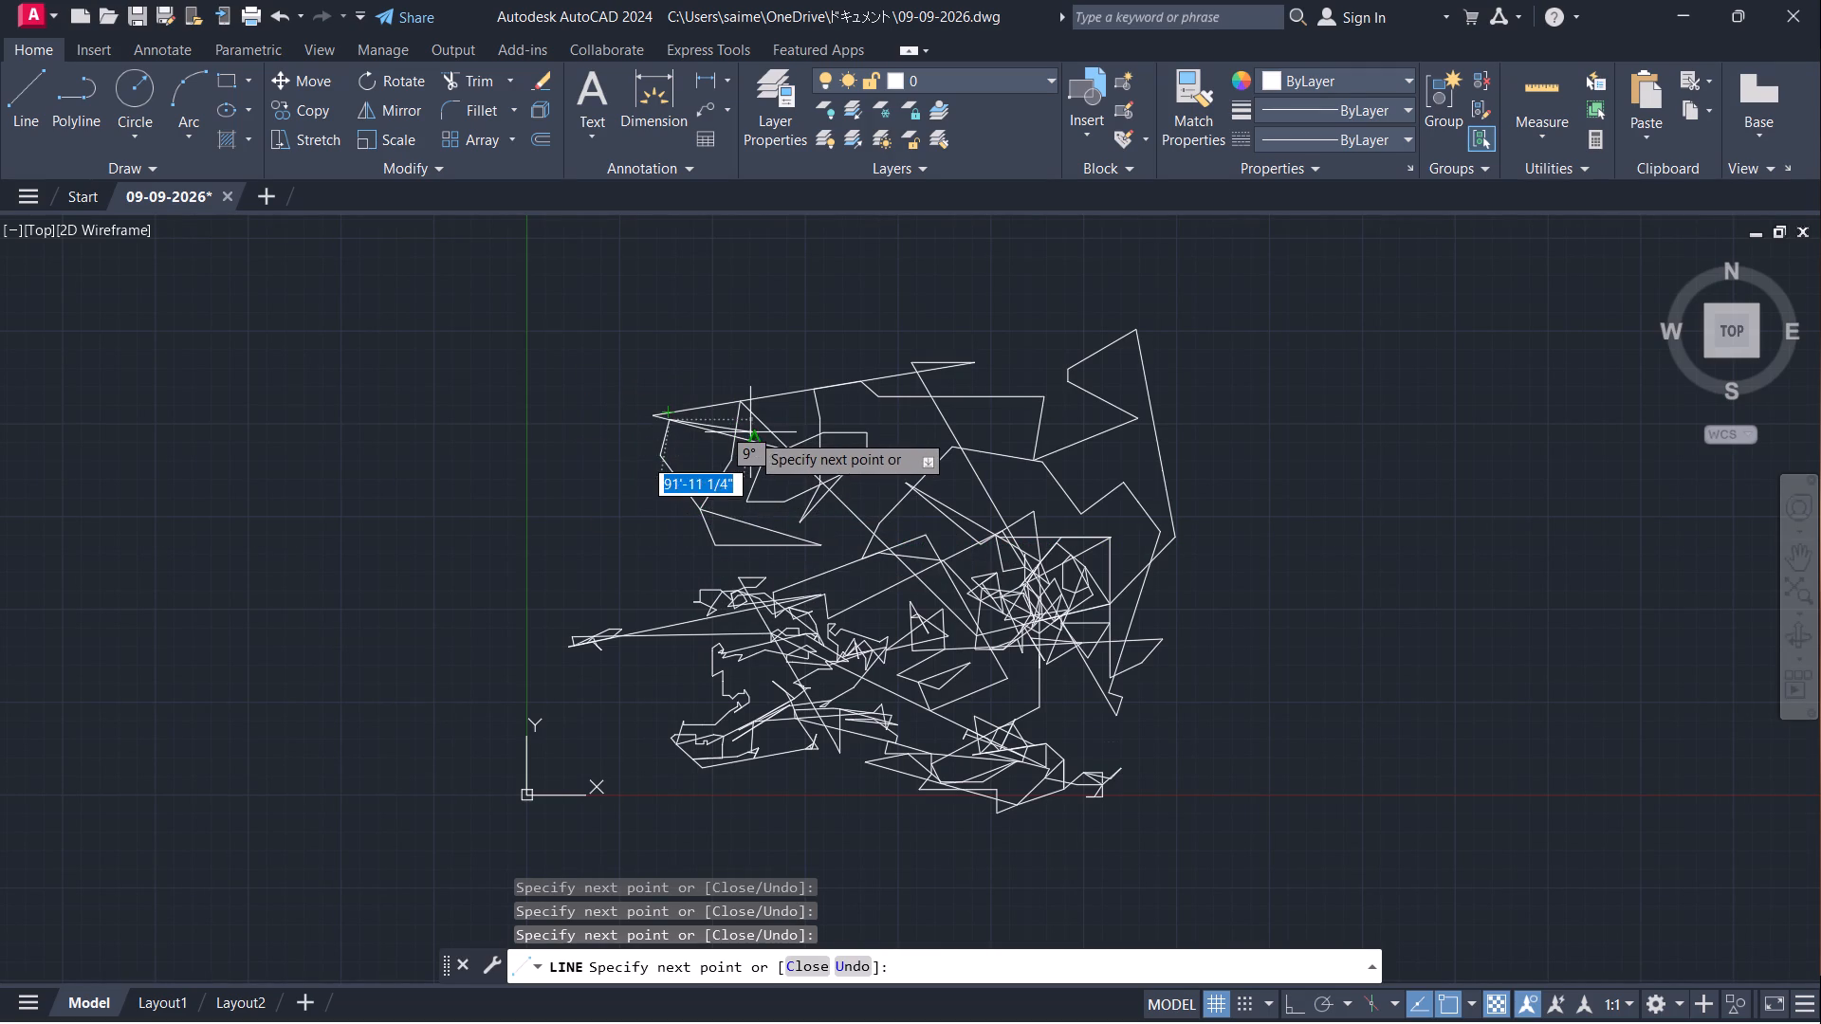
pyautogui.click(750, 432)
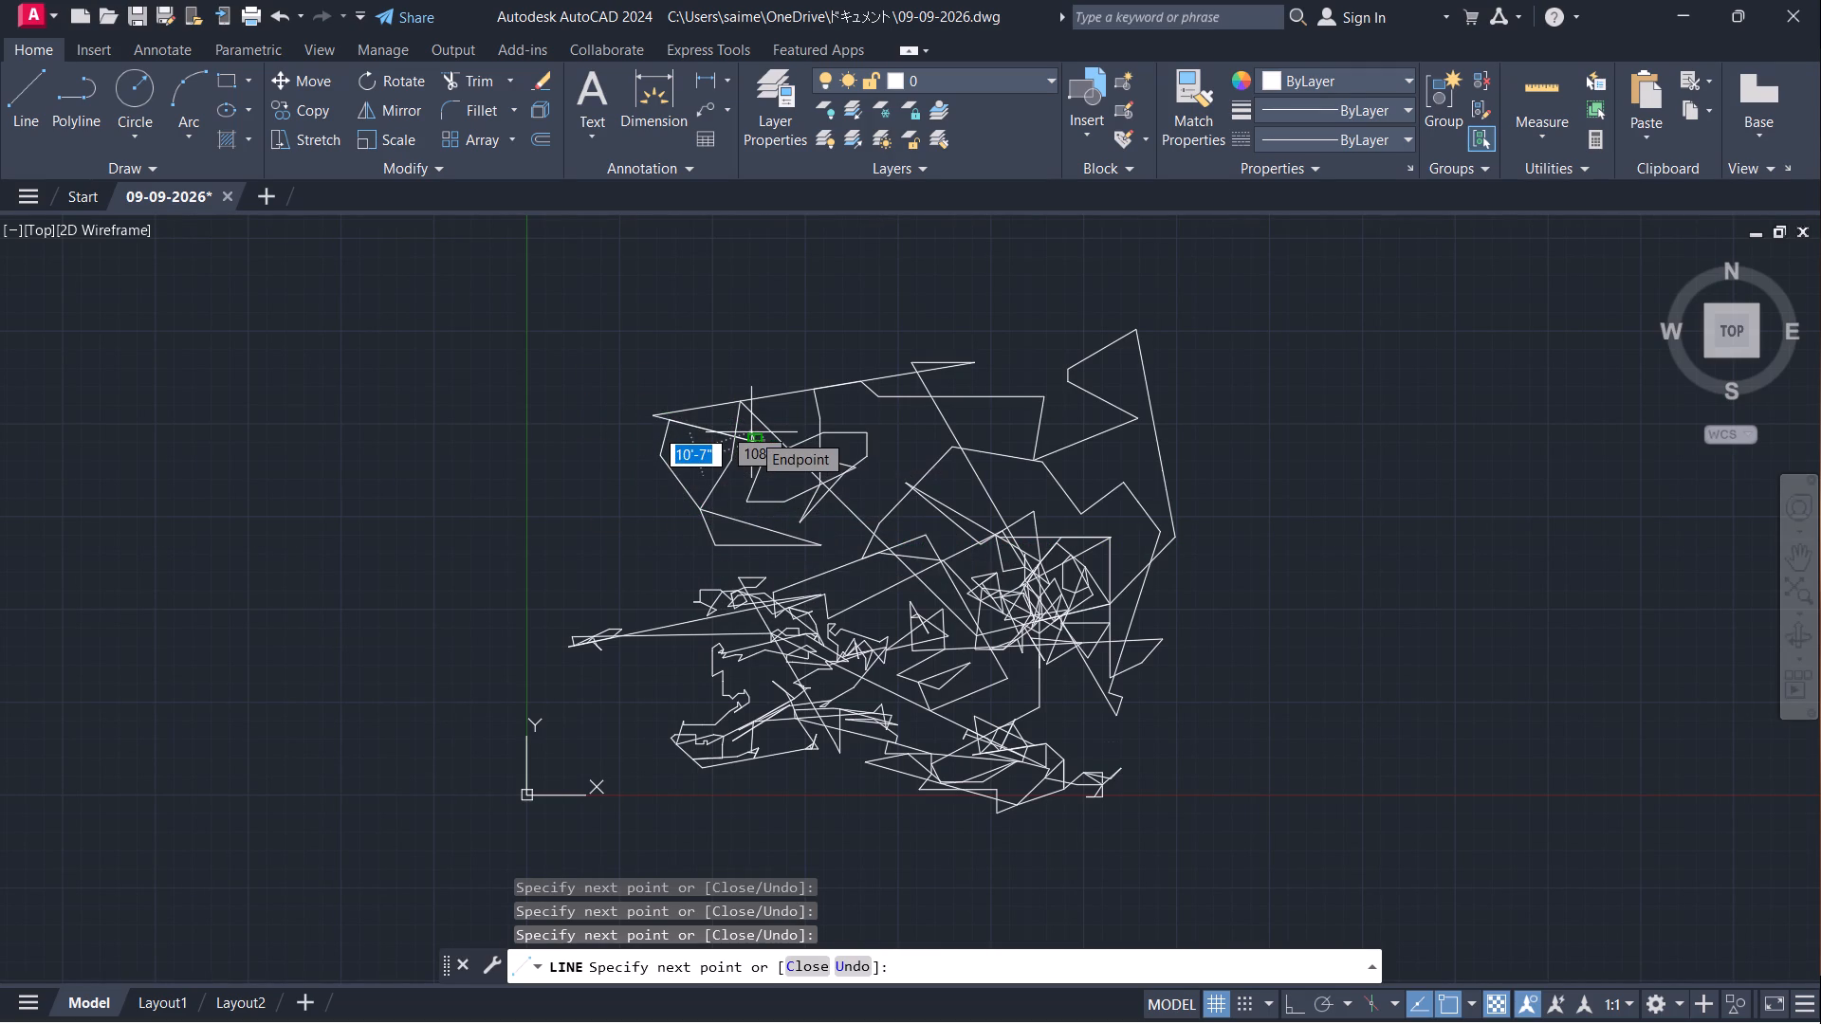
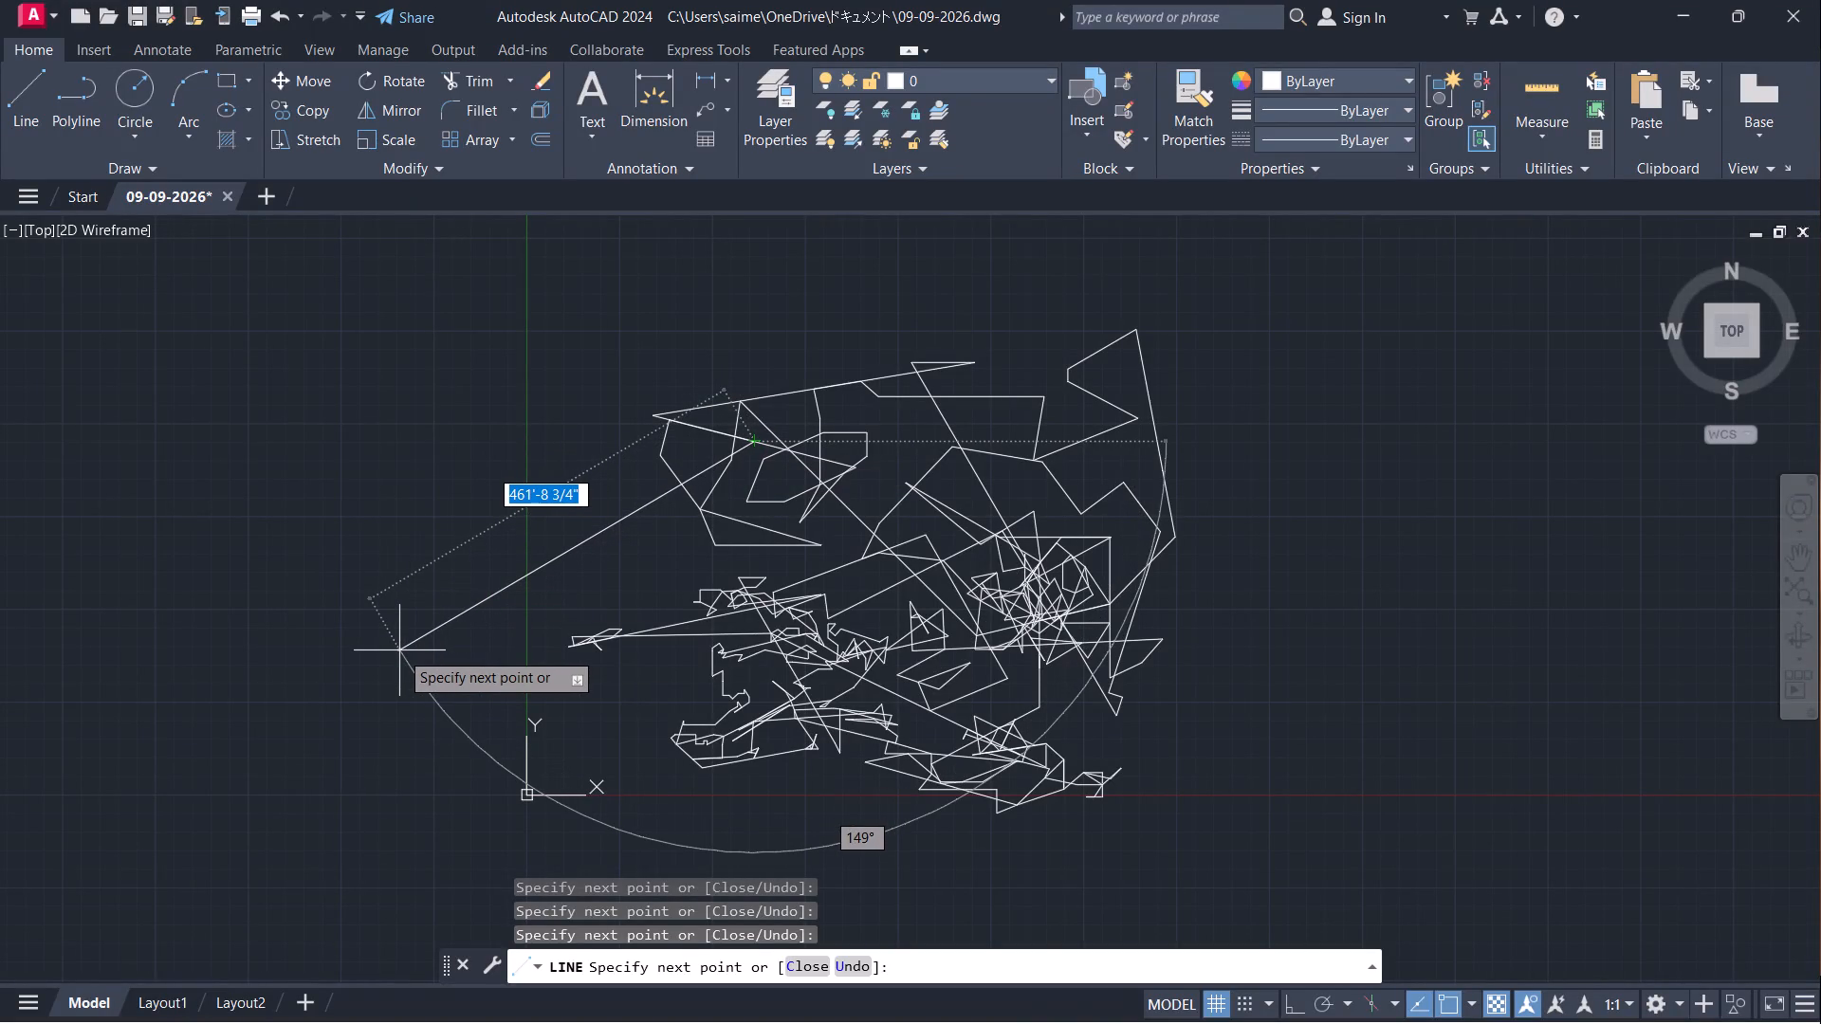
# Continue the line to the angular loop's lower left, then up through the loop to a peak above the long sloping segment's left end.
pyautogui.click(705, 543)
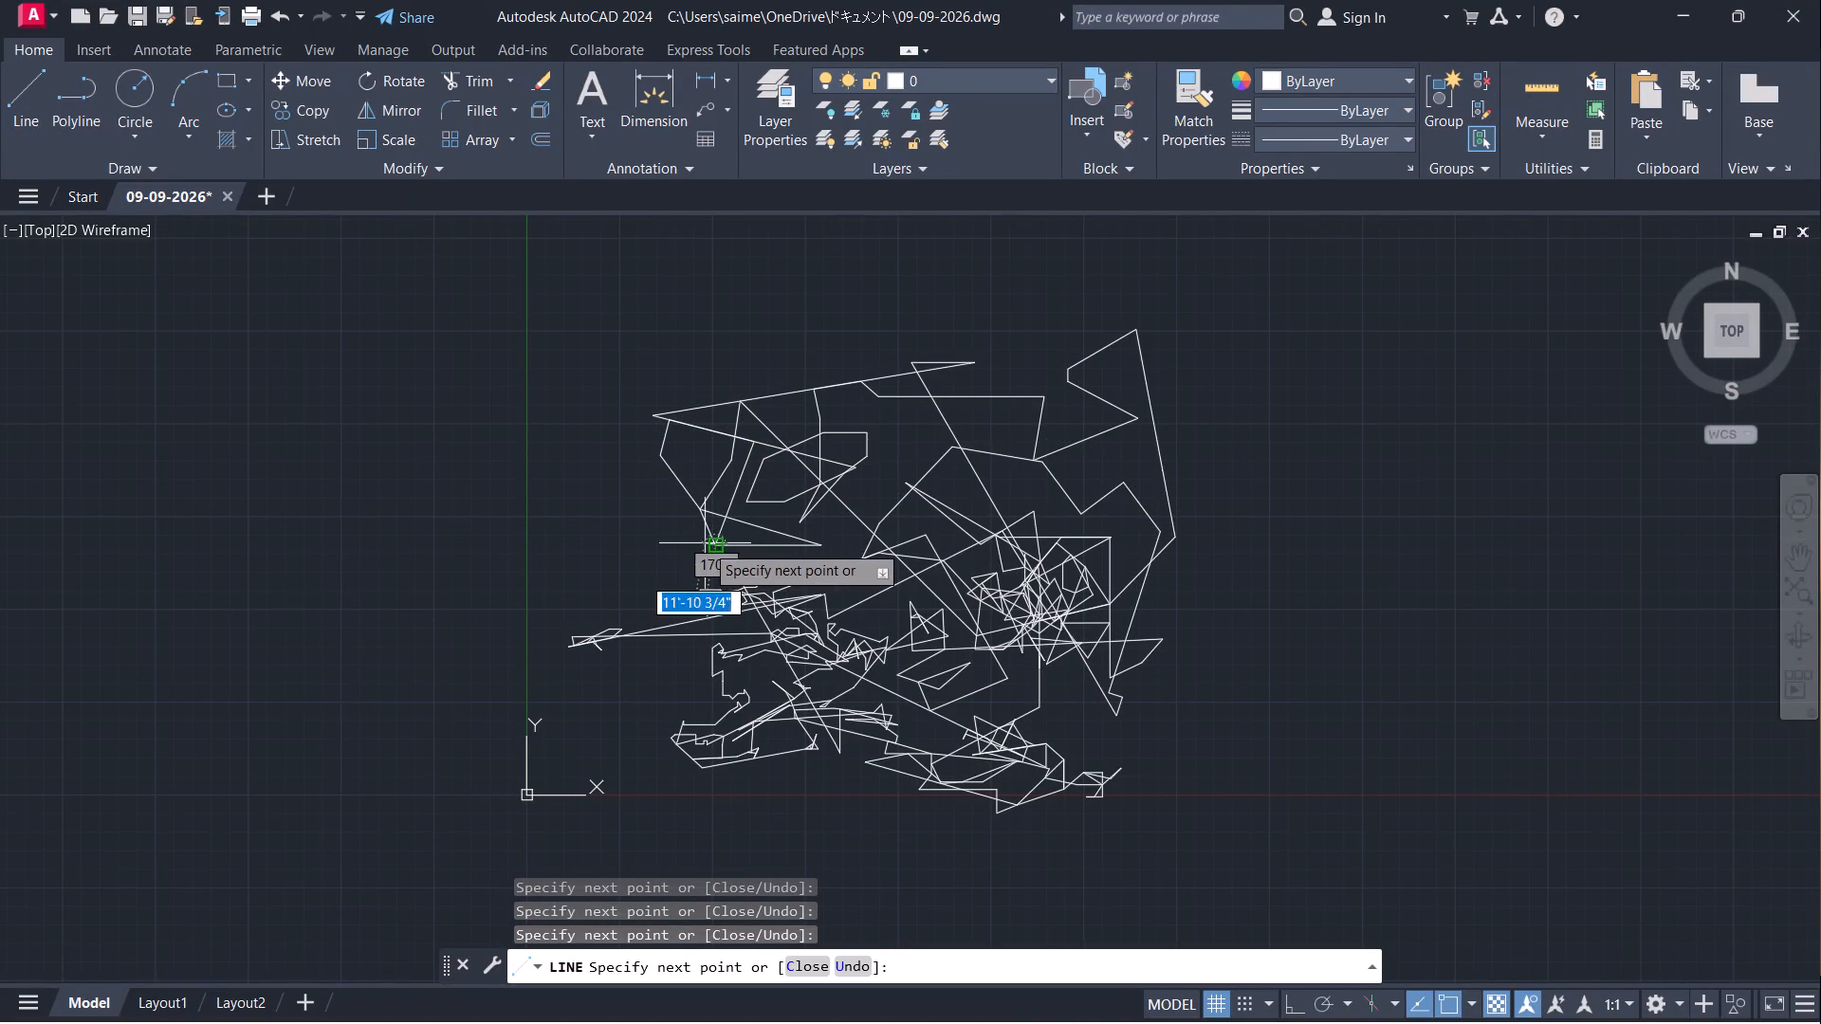
pyautogui.click(648, 556)
pyautogui.click(647, 533)
pyautogui.click(677, 497)
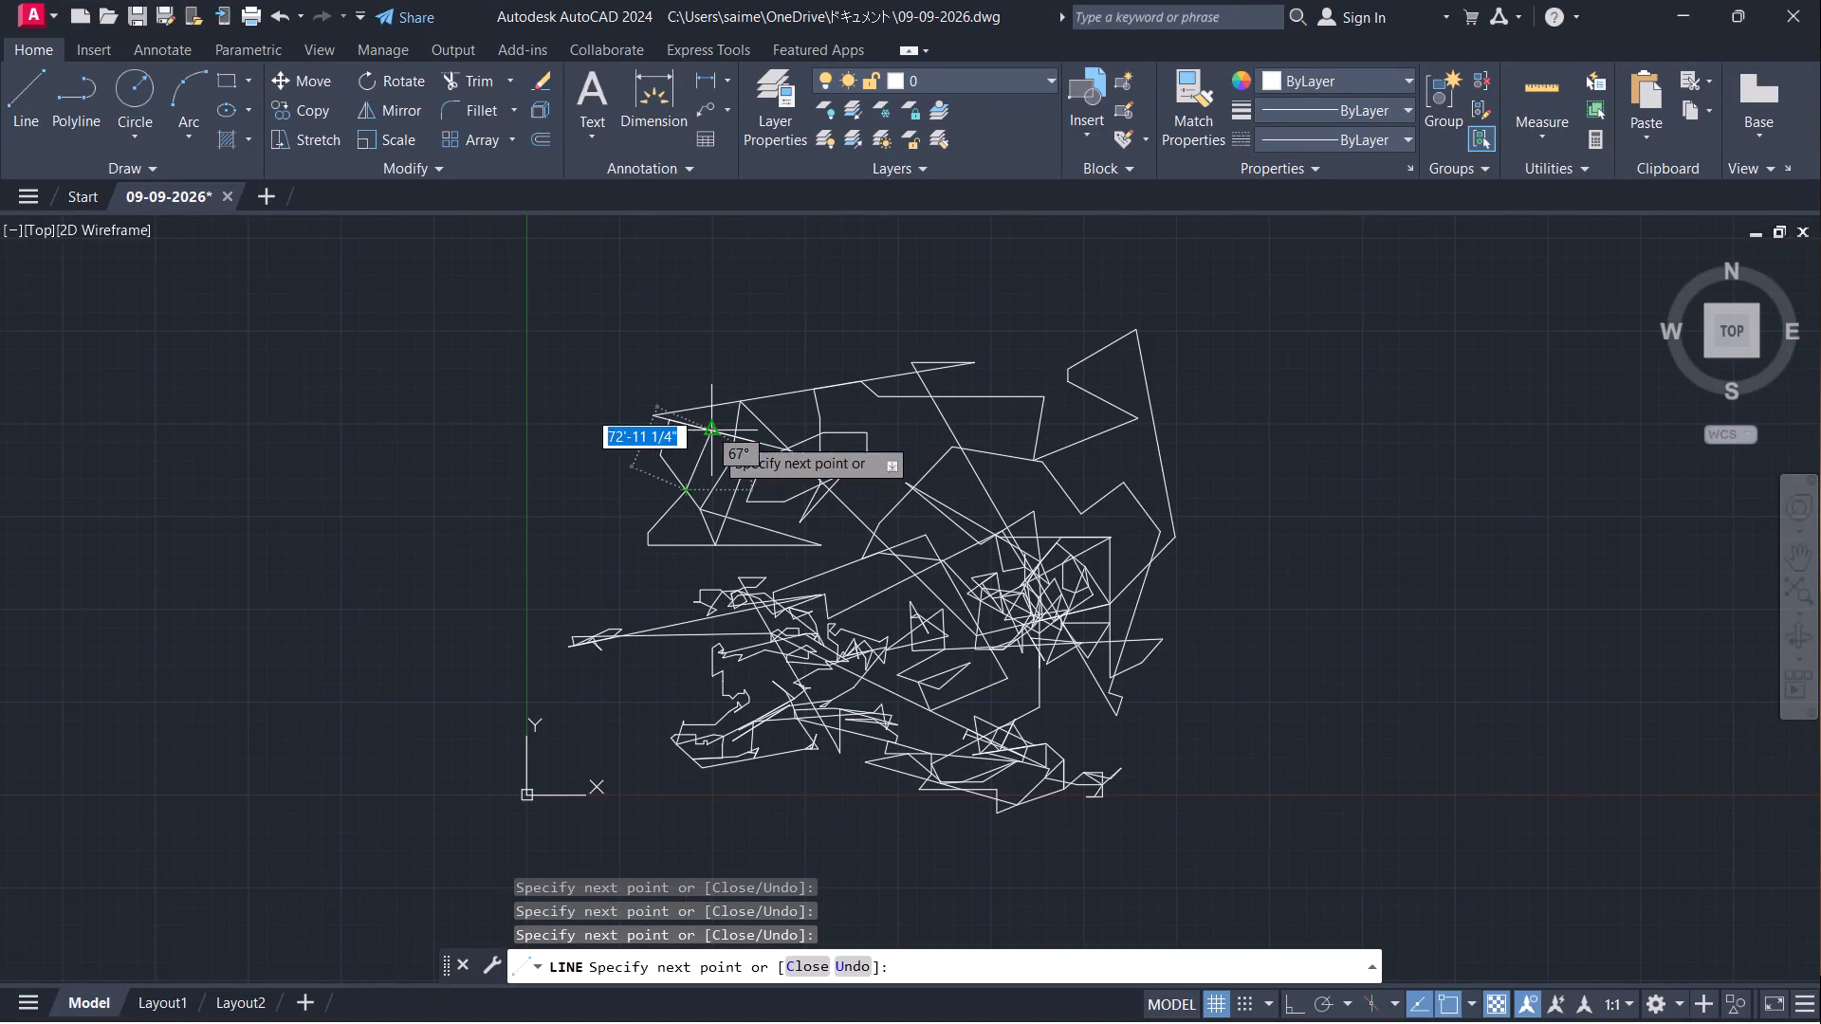
pyautogui.click(714, 436)
pyautogui.click(716, 393)
pyautogui.click(716, 343)
# Bring the line down from that peak past the sloping segment's left end and zigzag along the loop's left side to its lower-left corner.
pyautogui.click(672, 376)
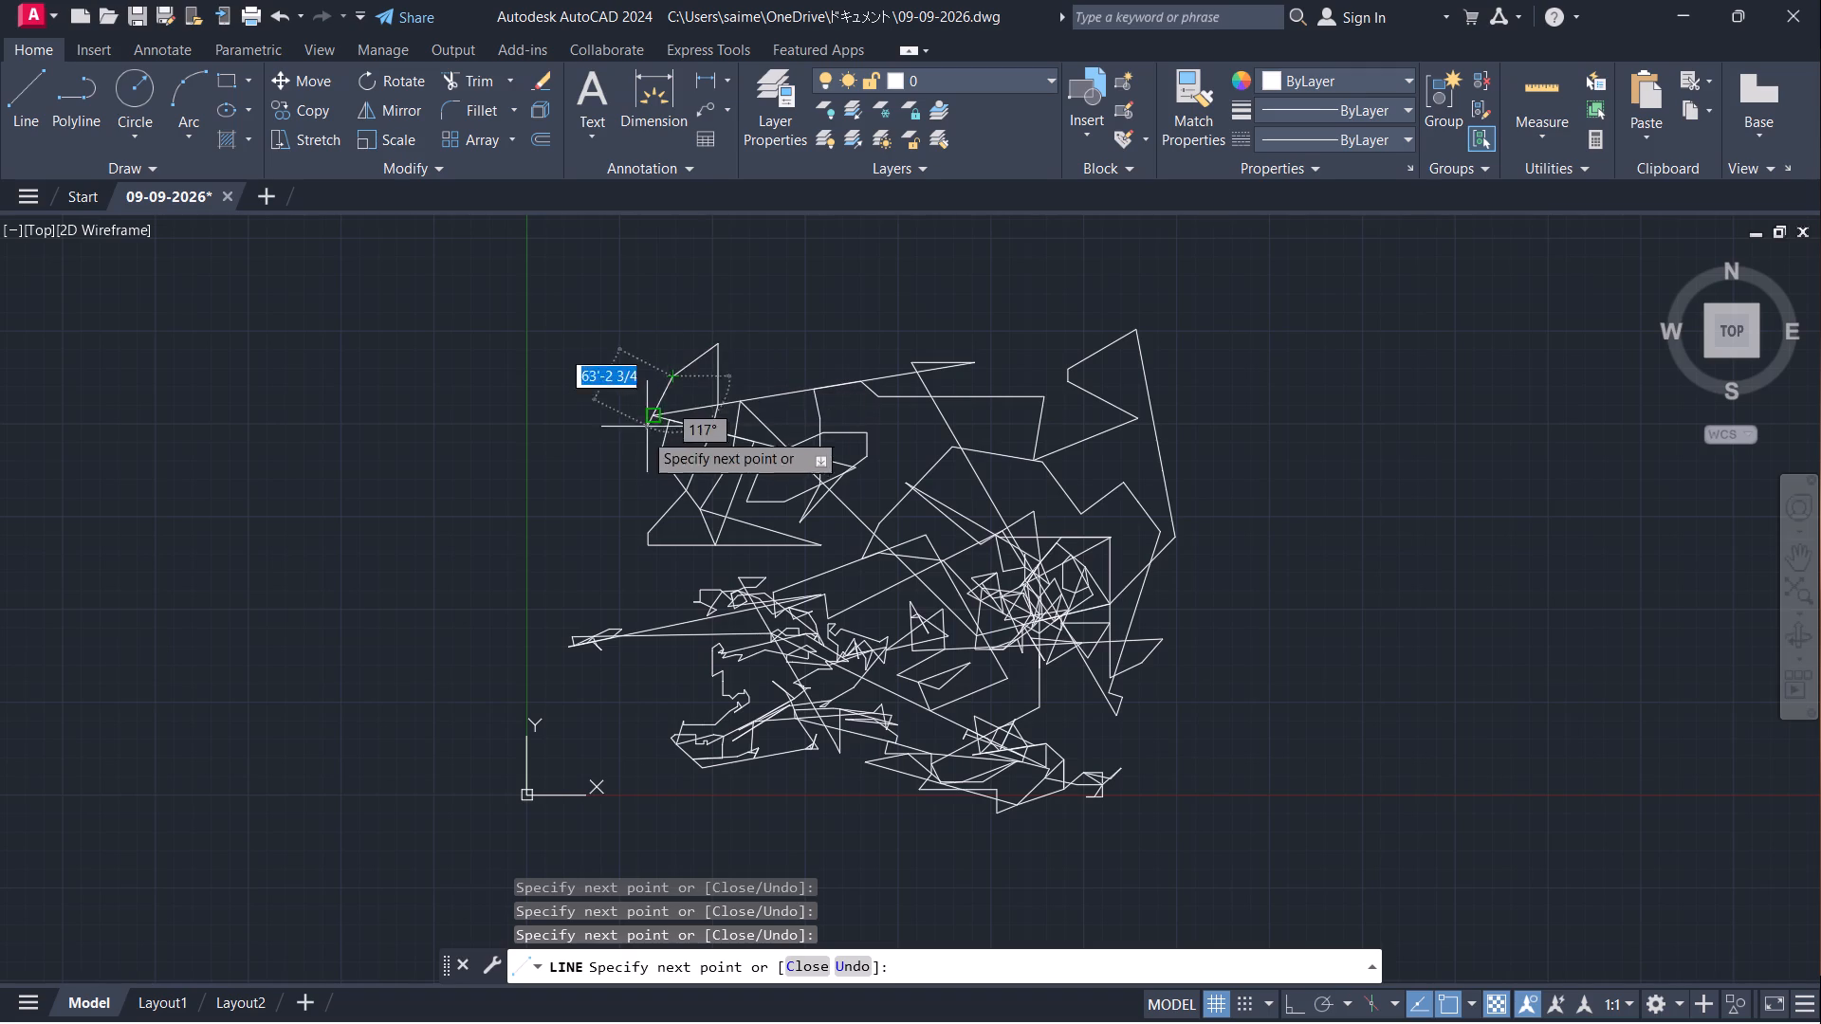
pyautogui.click(640, 435)
pyautogui.click(618, 493)
pyautogui.click(662, 466)
pyautogui.click(629, 510)
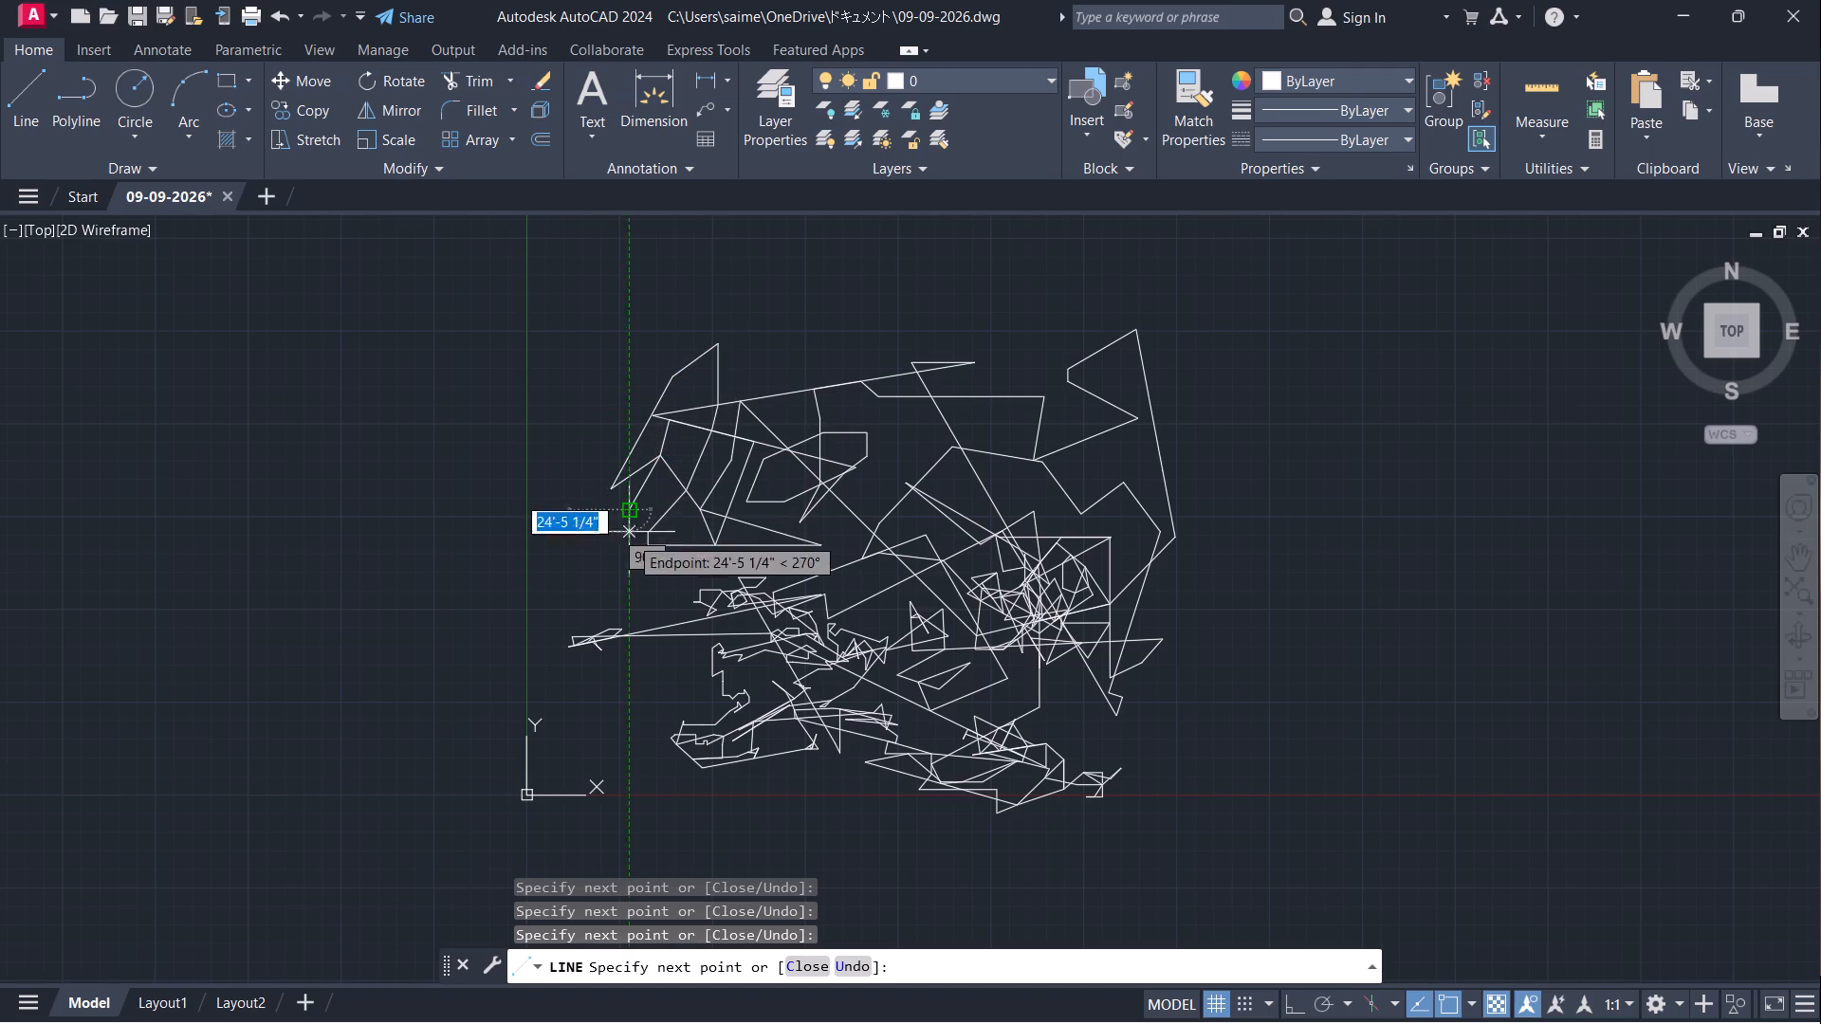
pyautogui.click(630, 539)
pyautogui.click(670, 503)
pyautogui.click(686, 533)
pyautogui.click(658, 551)
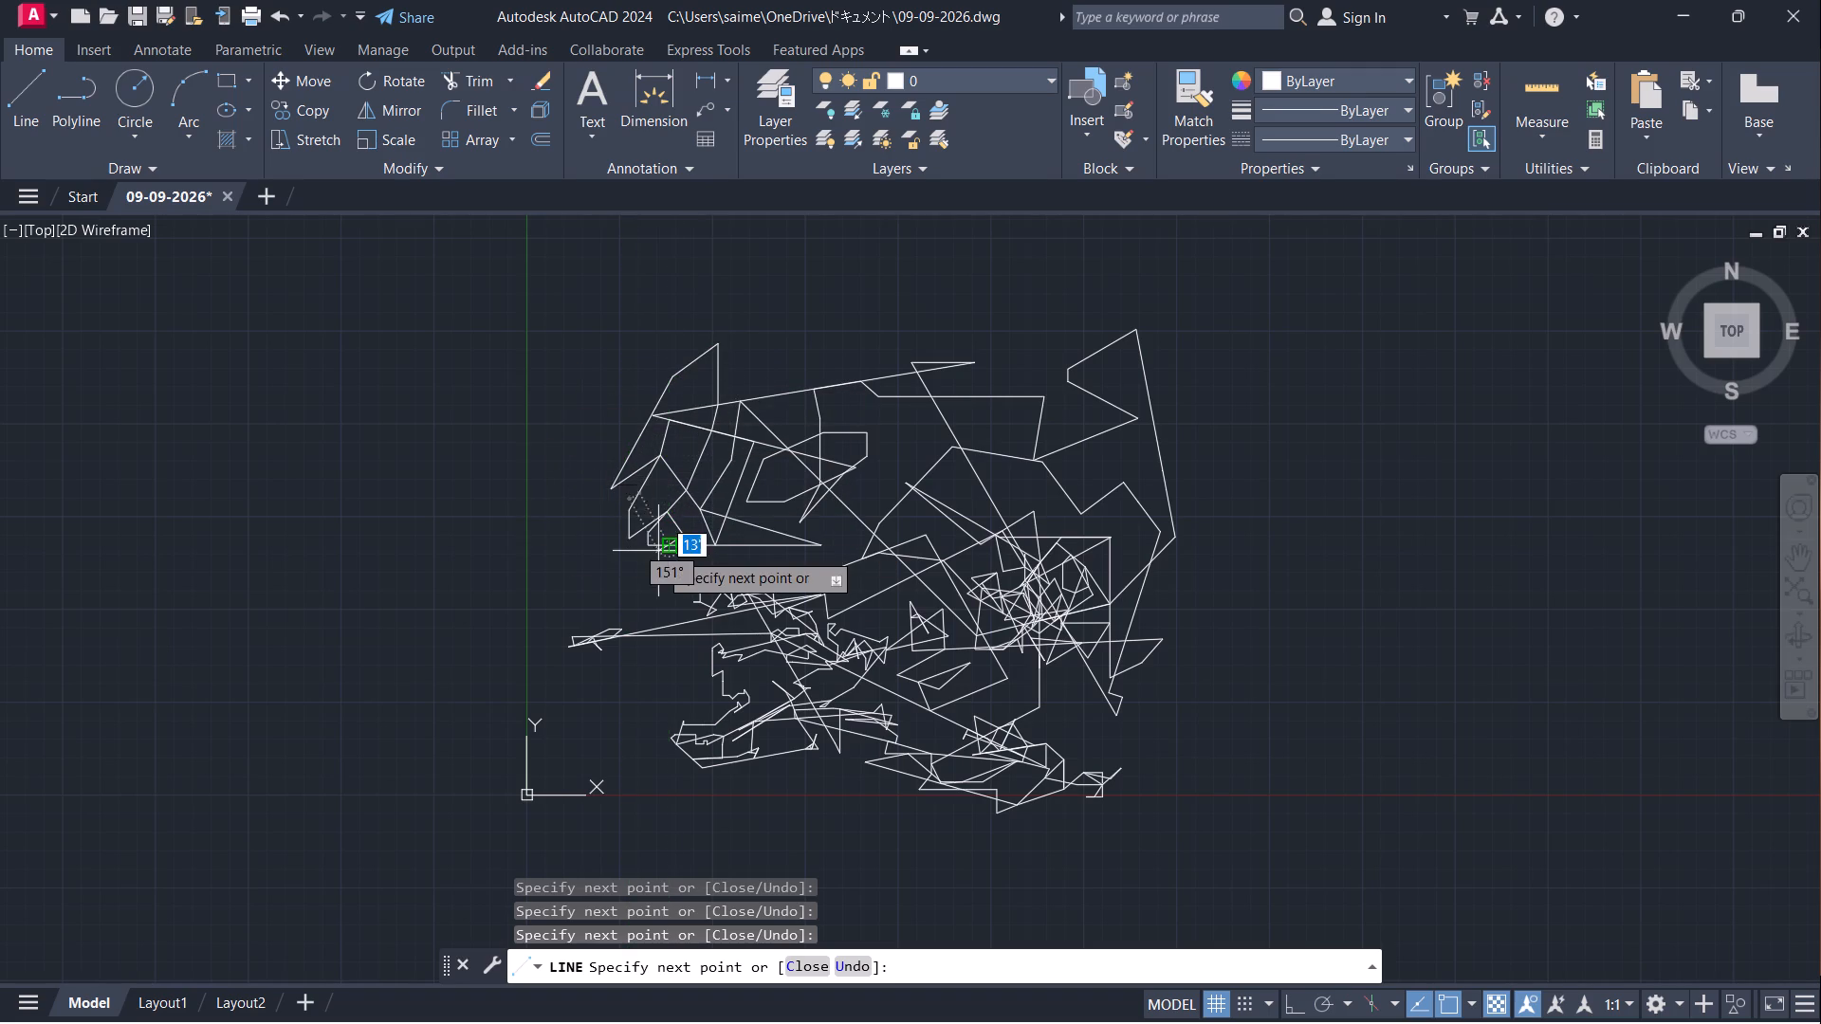
# Run the line beneath the angular loop, zigzag right to the small central cluster, and finish with a segment straight up above it.
pyautogui.click(671, 587)
pyautogui.click(710, 572)
pyautogui.click(768, 543)
pyautogui.click(807, 590)
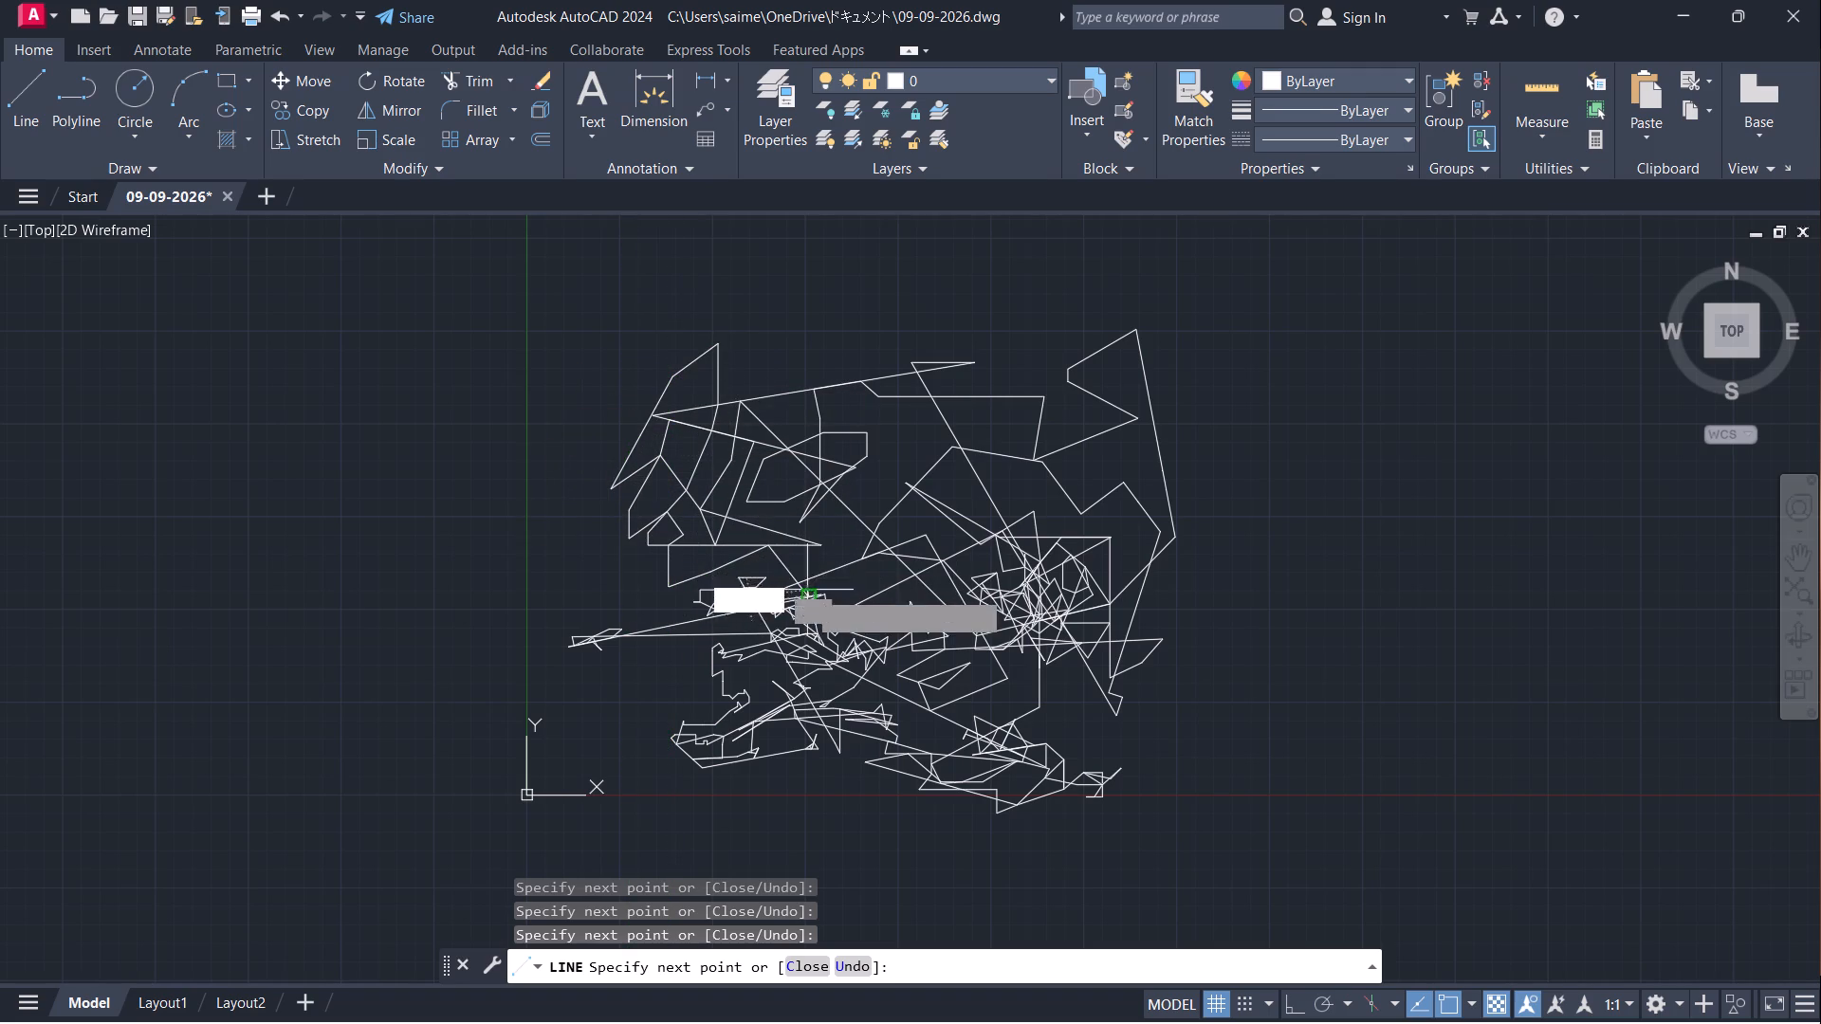
pyautogui.click(865, 504)
pyautogui.click(864, 600)
pyautogui.click(882, 634)
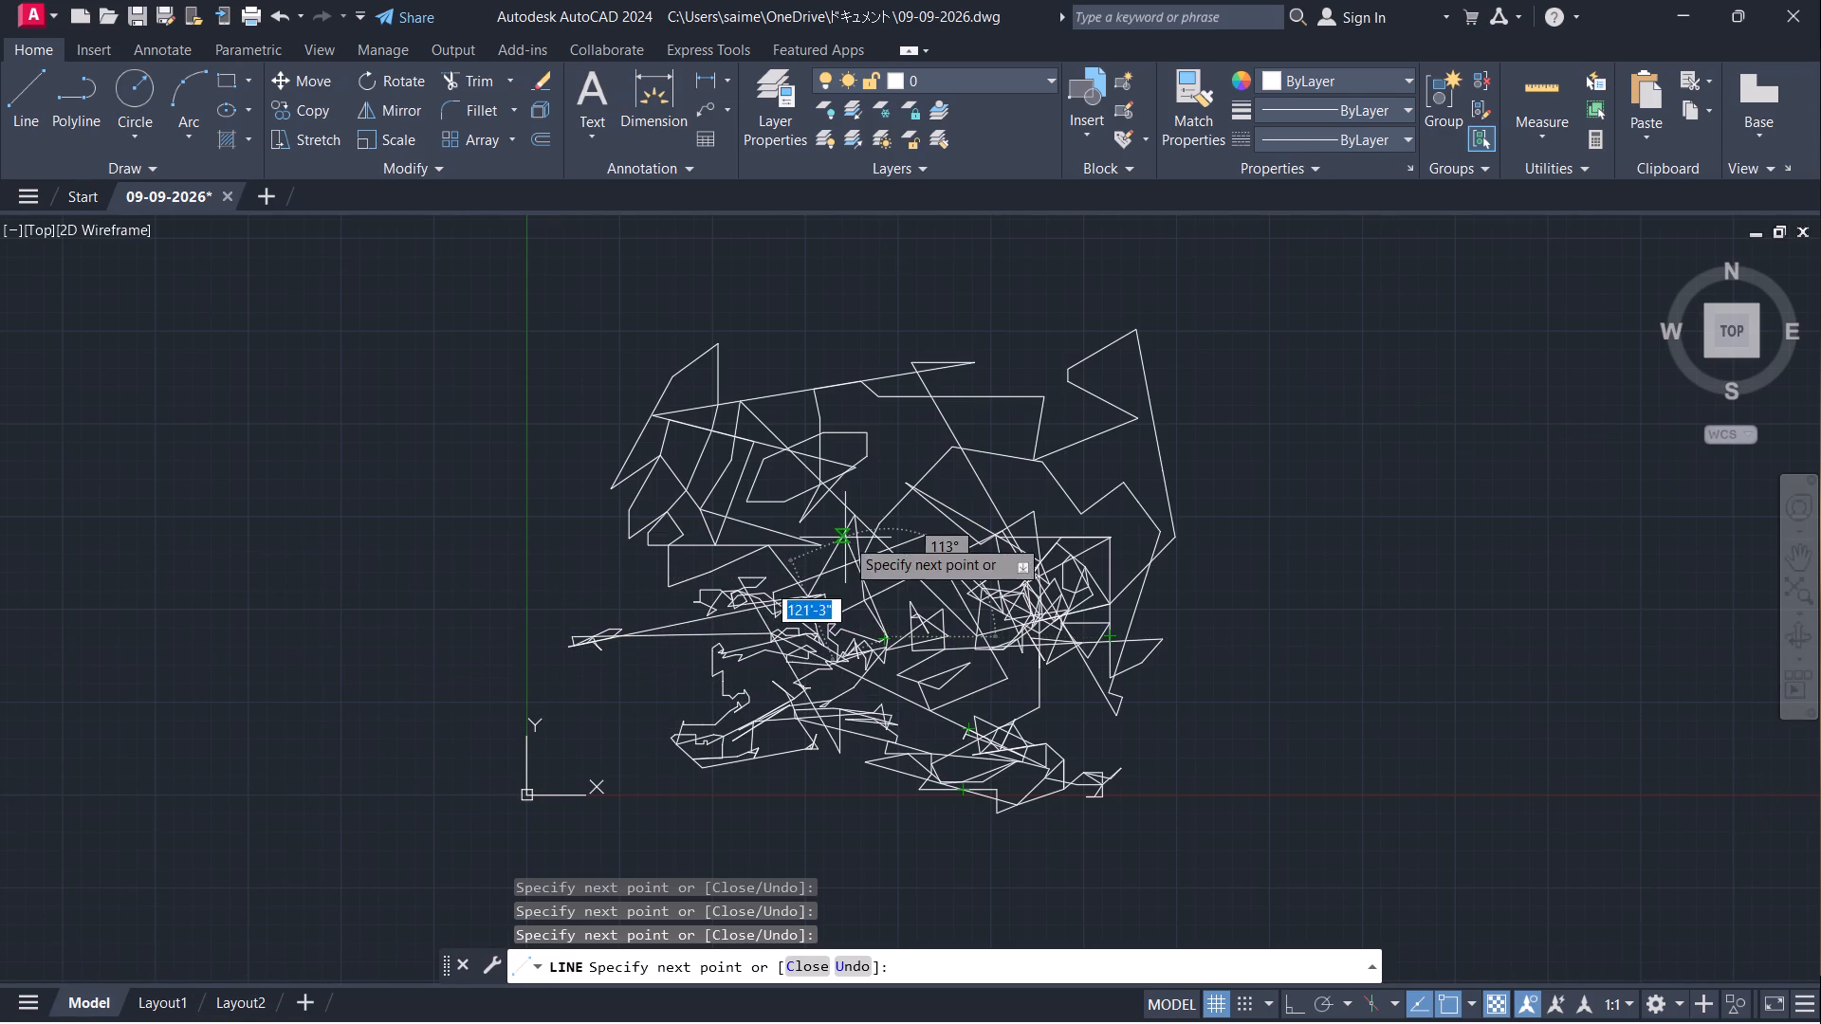
pyautogui.click(874, 477)
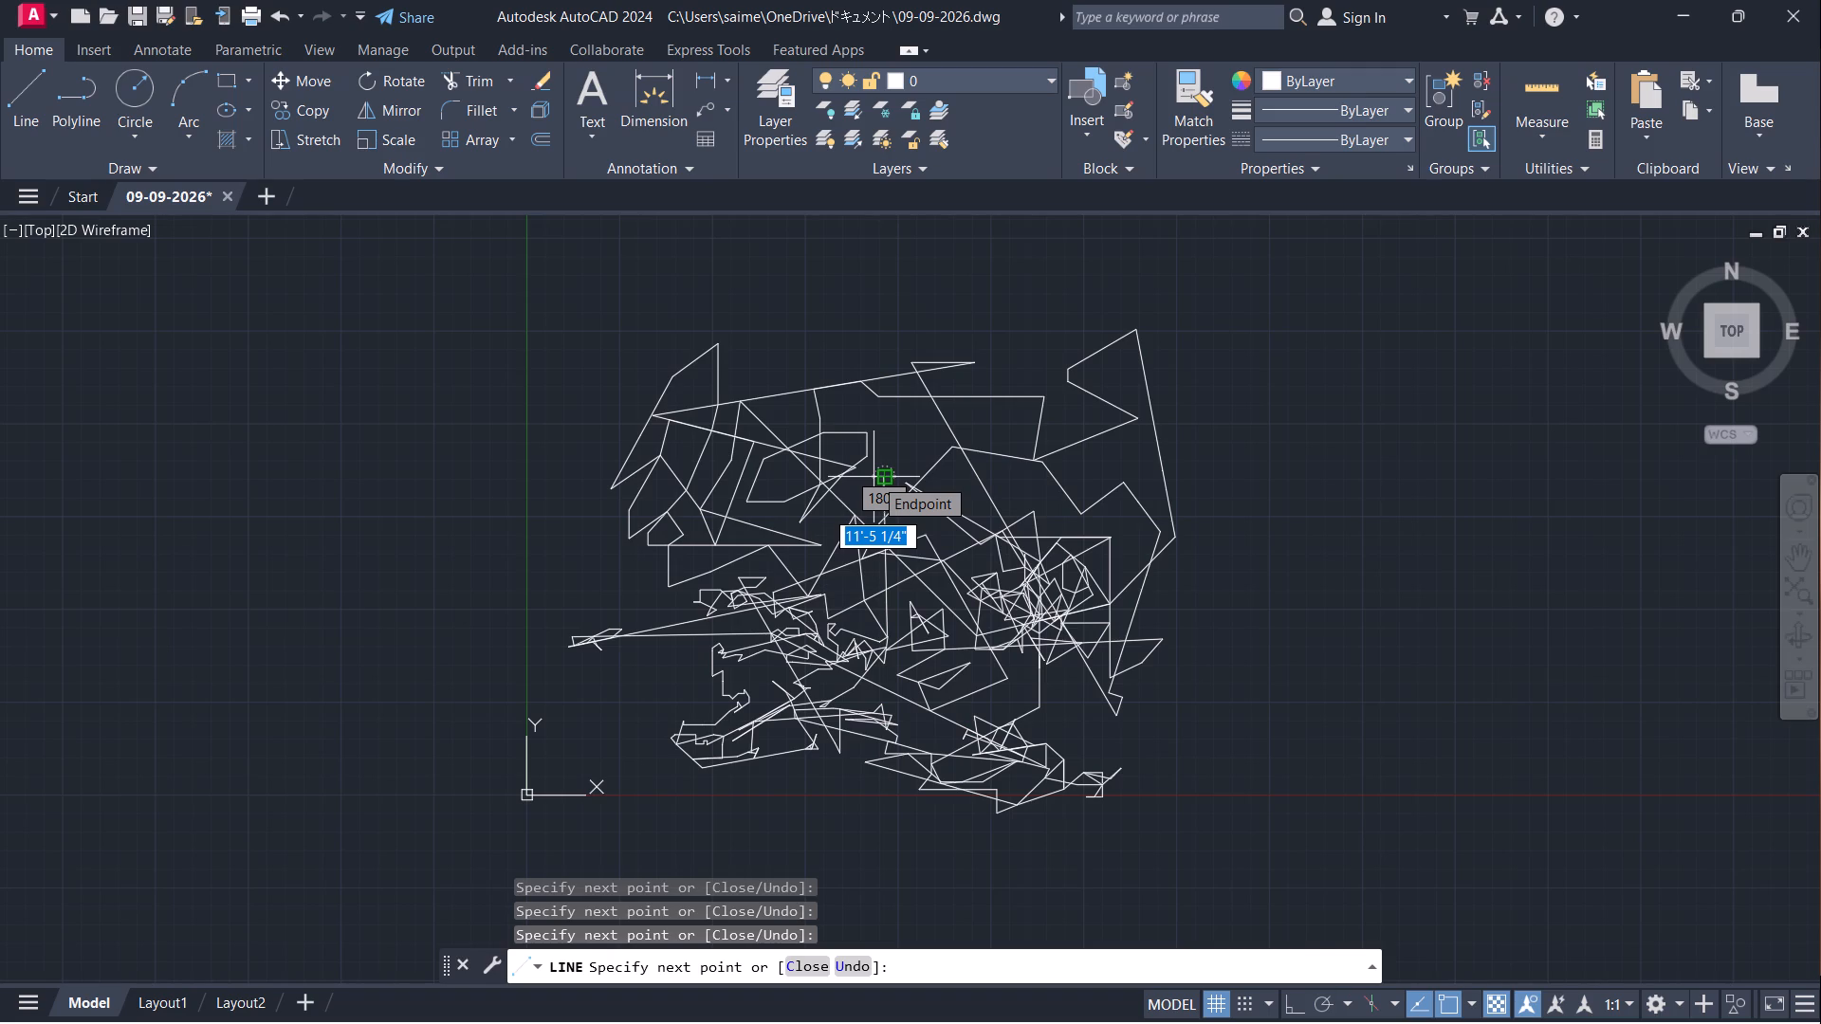
pyautogui.click(874, 477)
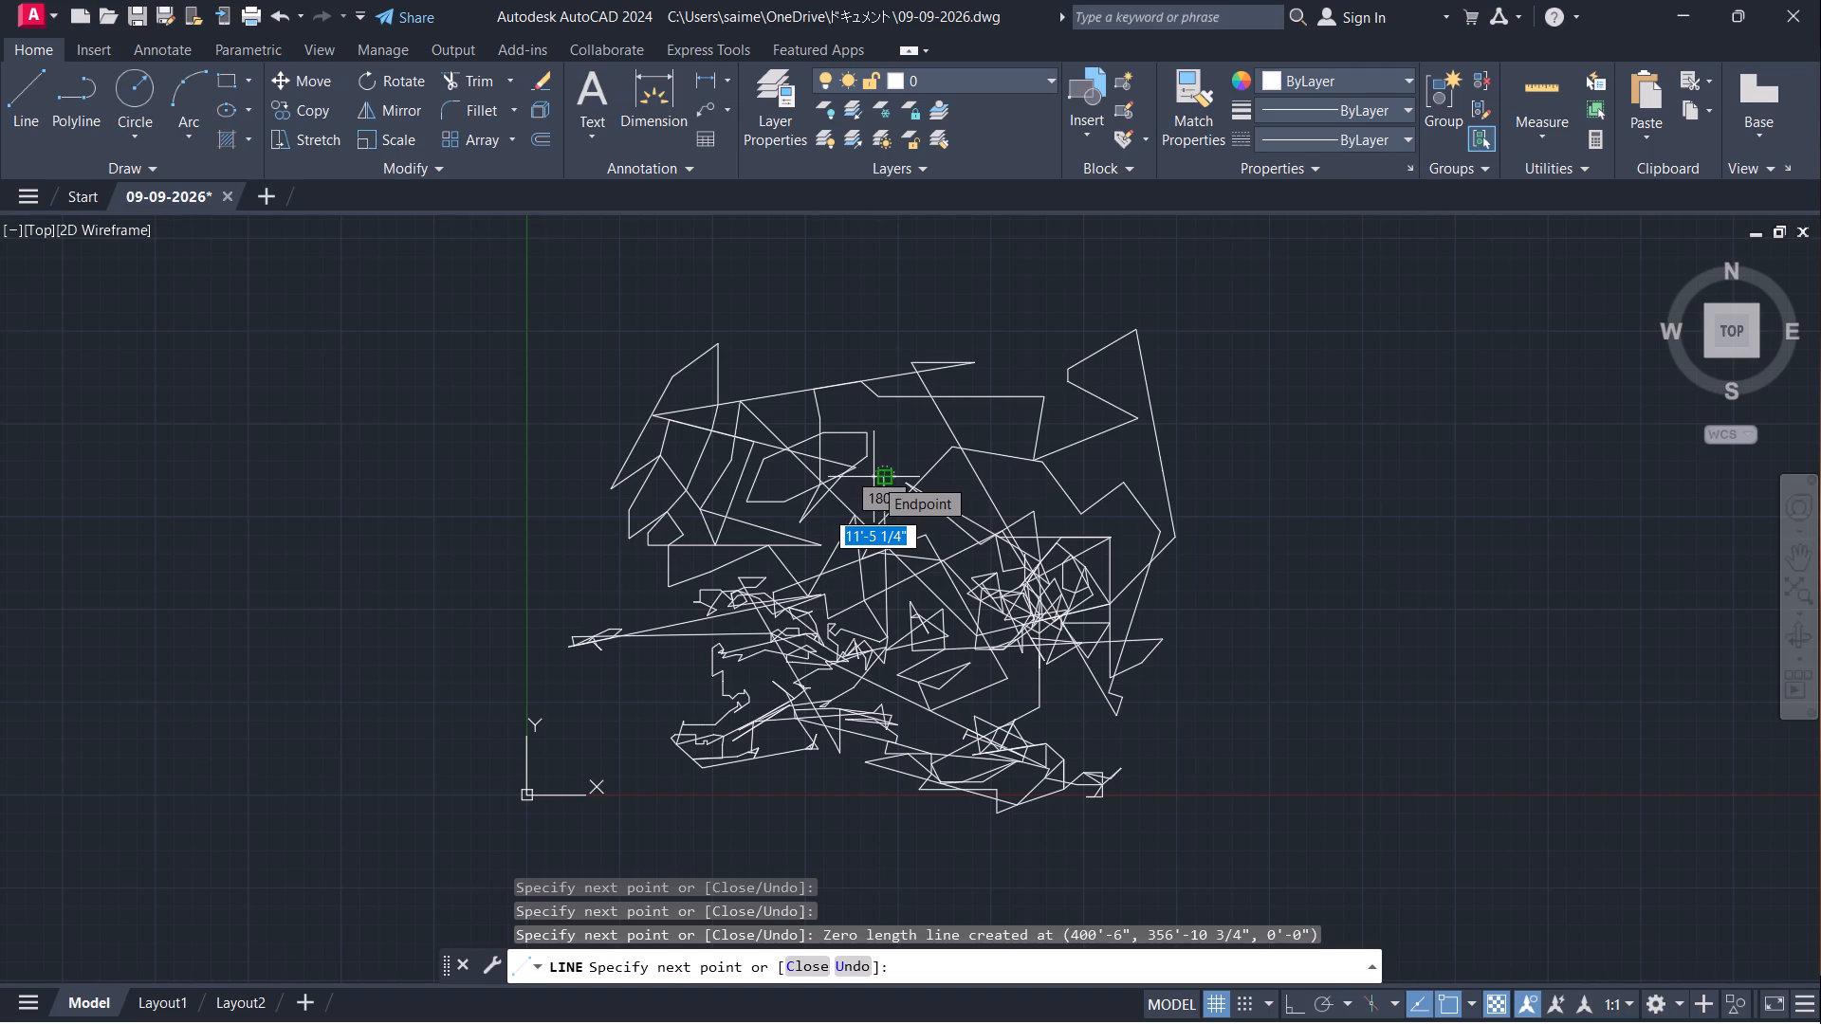
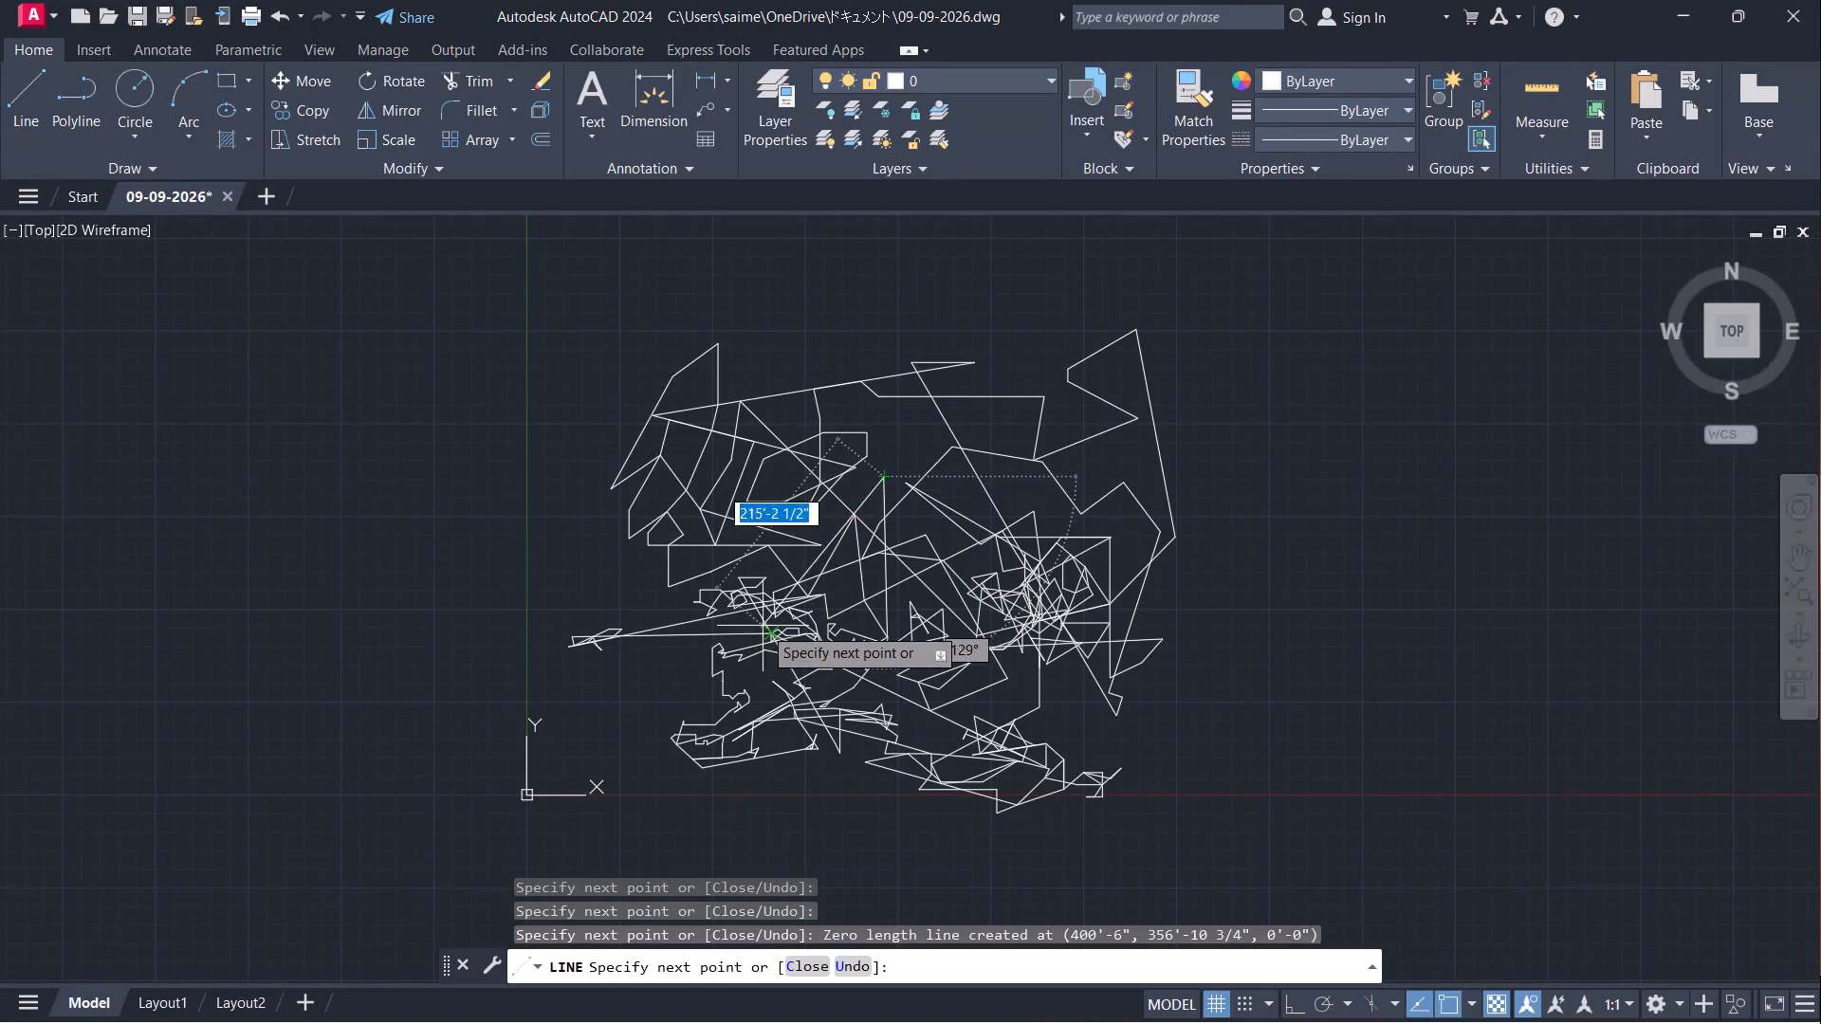
# Continue the line upward to a high peak above the drawing's top centre, across a rising top edge, down its far side, and back inward diagonally.
pyautogui.click(883, 430)
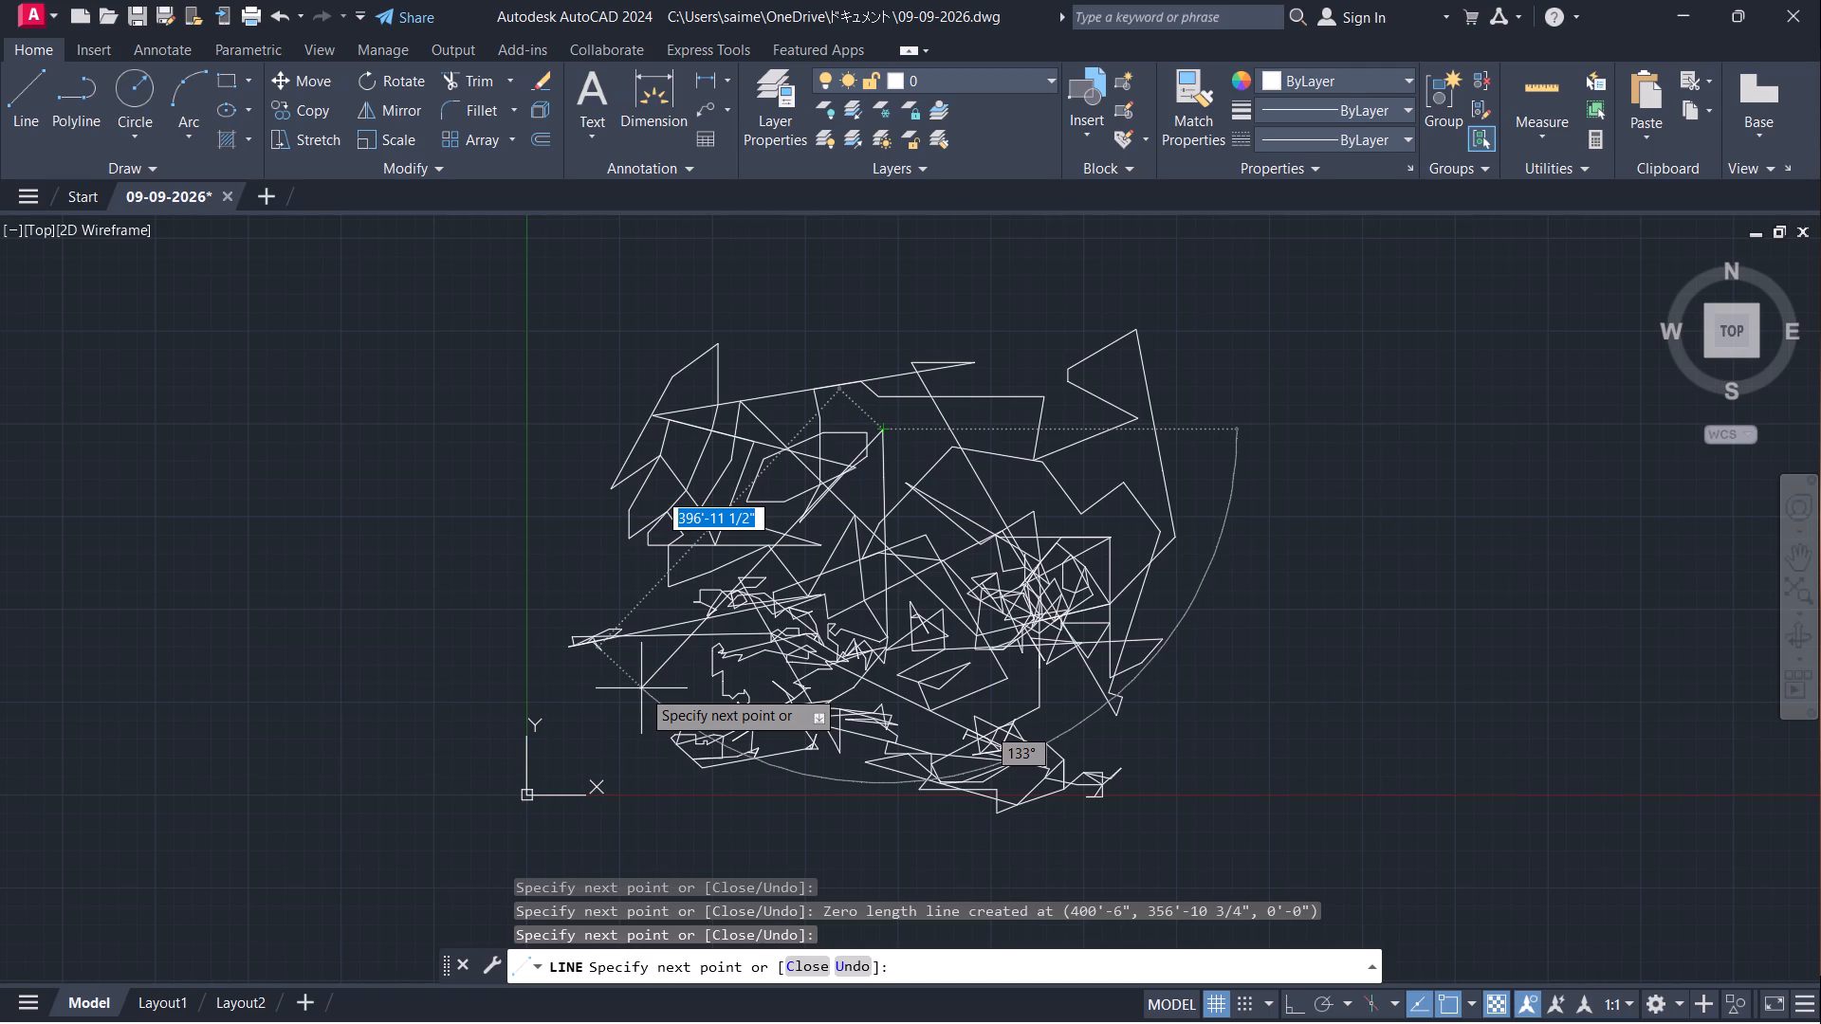
pyautogui.click(900, 322)
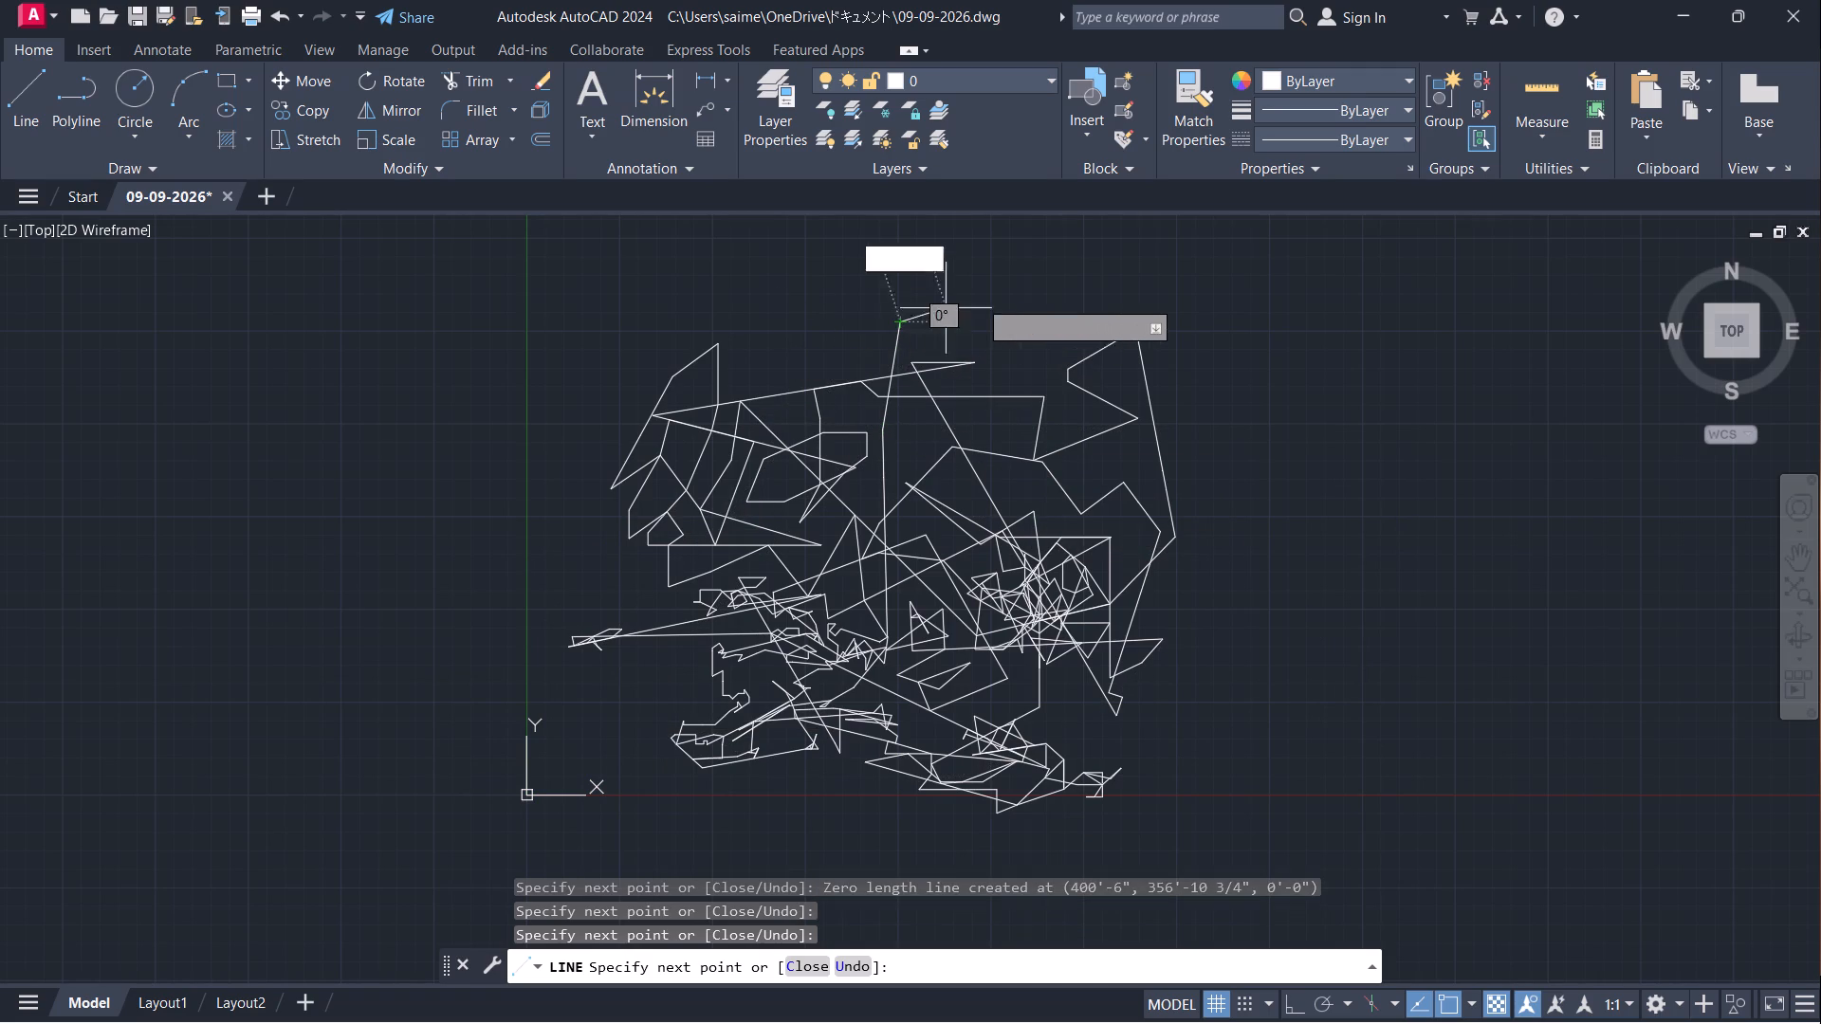
pyautogui.click(1004, 293)
pyautogui.click(1009, 343)
pyautogui.moveTo(1008, 367); pyautogui.dragTo(997, 372)
pyautogui.moveTo(945, 420); pyautogui.dragTo(935, 422)
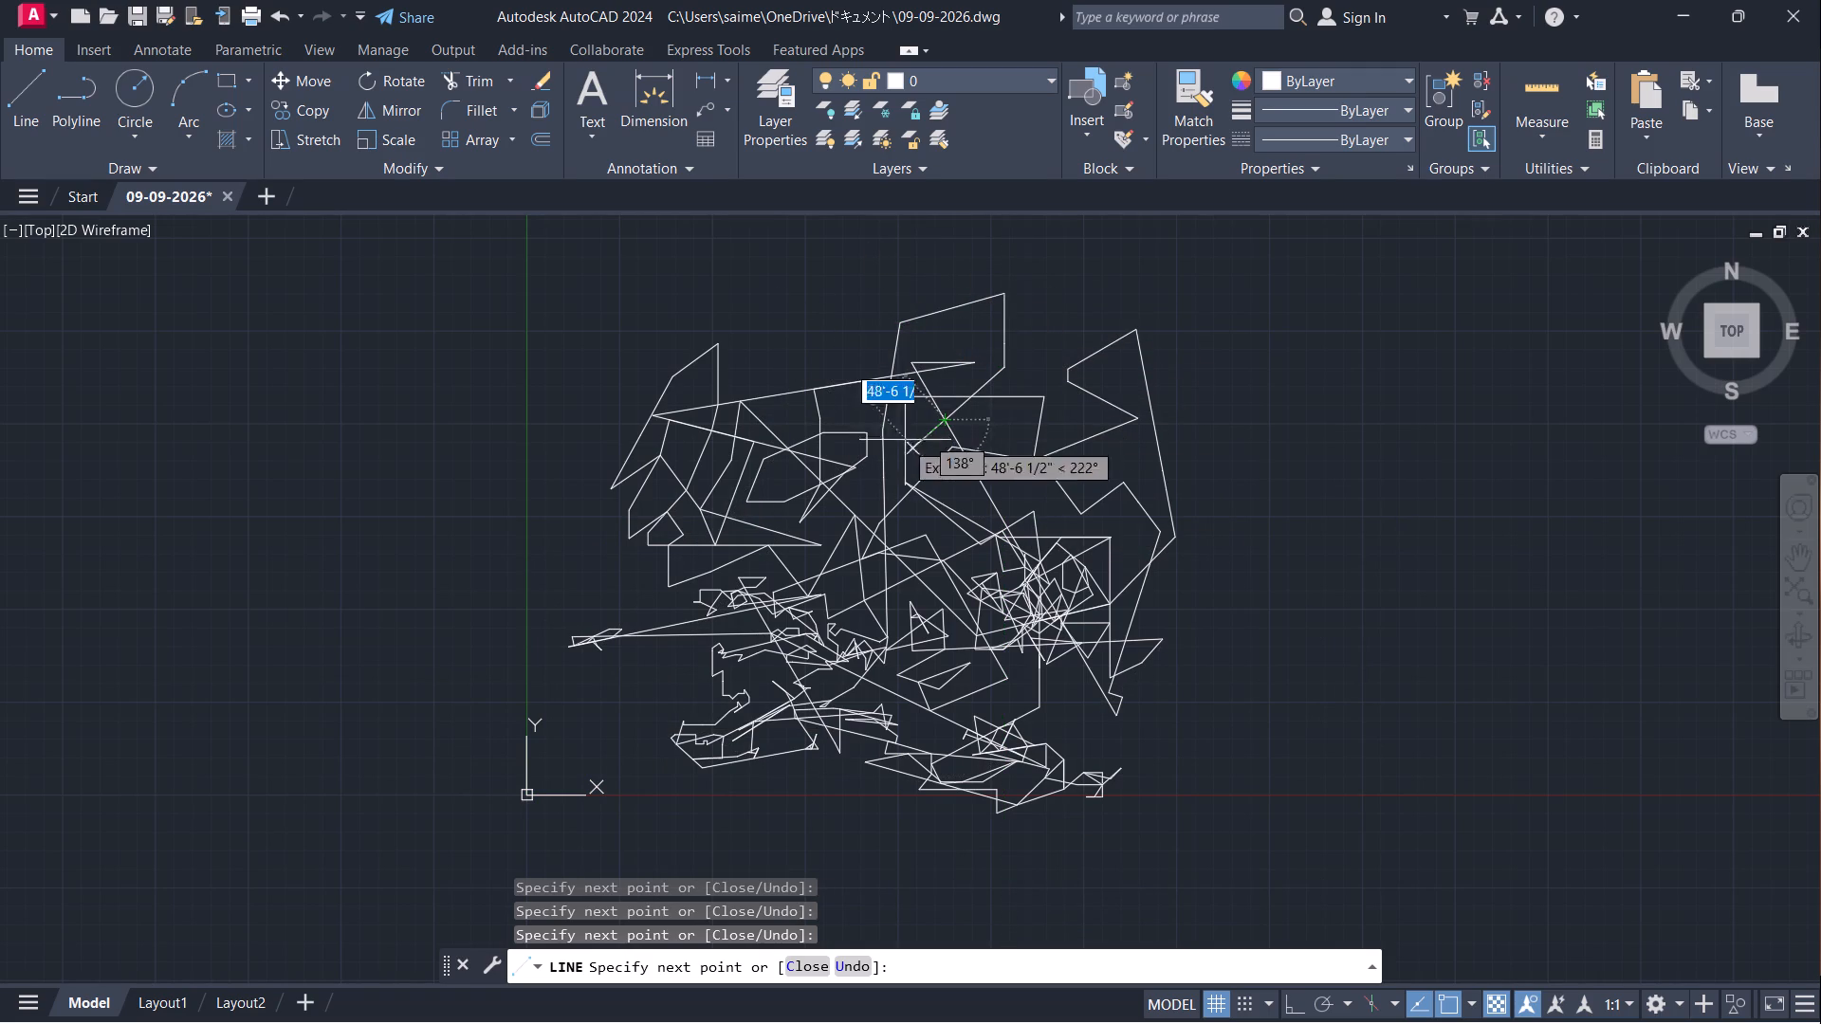
# Zigzag the line below the new peak with a narrow upward spike, then run a nearly horizontal segment left to beneath the small upper-left loop.
pyautogui.click(899, 448)
pyautogui.click(921, 457)
pyautogui.click(948, 492)
pyautogui.click(985, 398)
pyautogui.click(1007, 485)
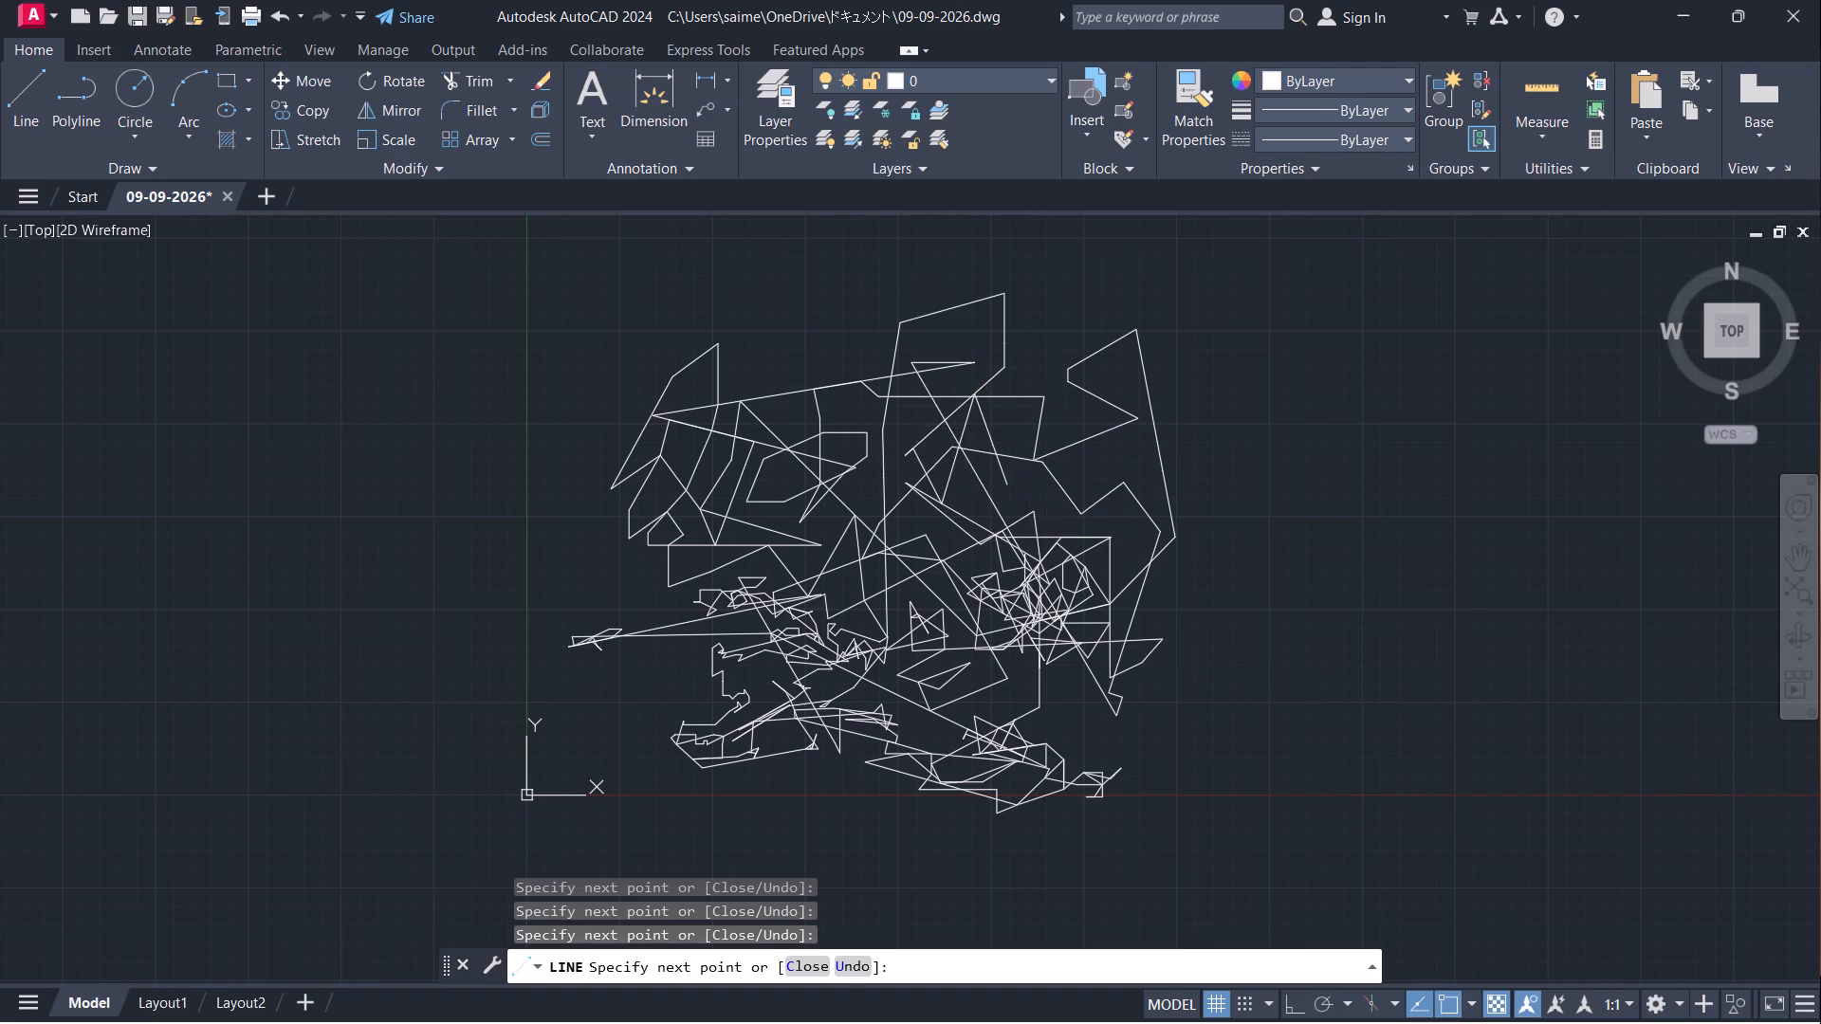
pyautogui.click(947, 521)
pyautogui.moveTo(795, 528); pyautogui.dragTo(791, 512)
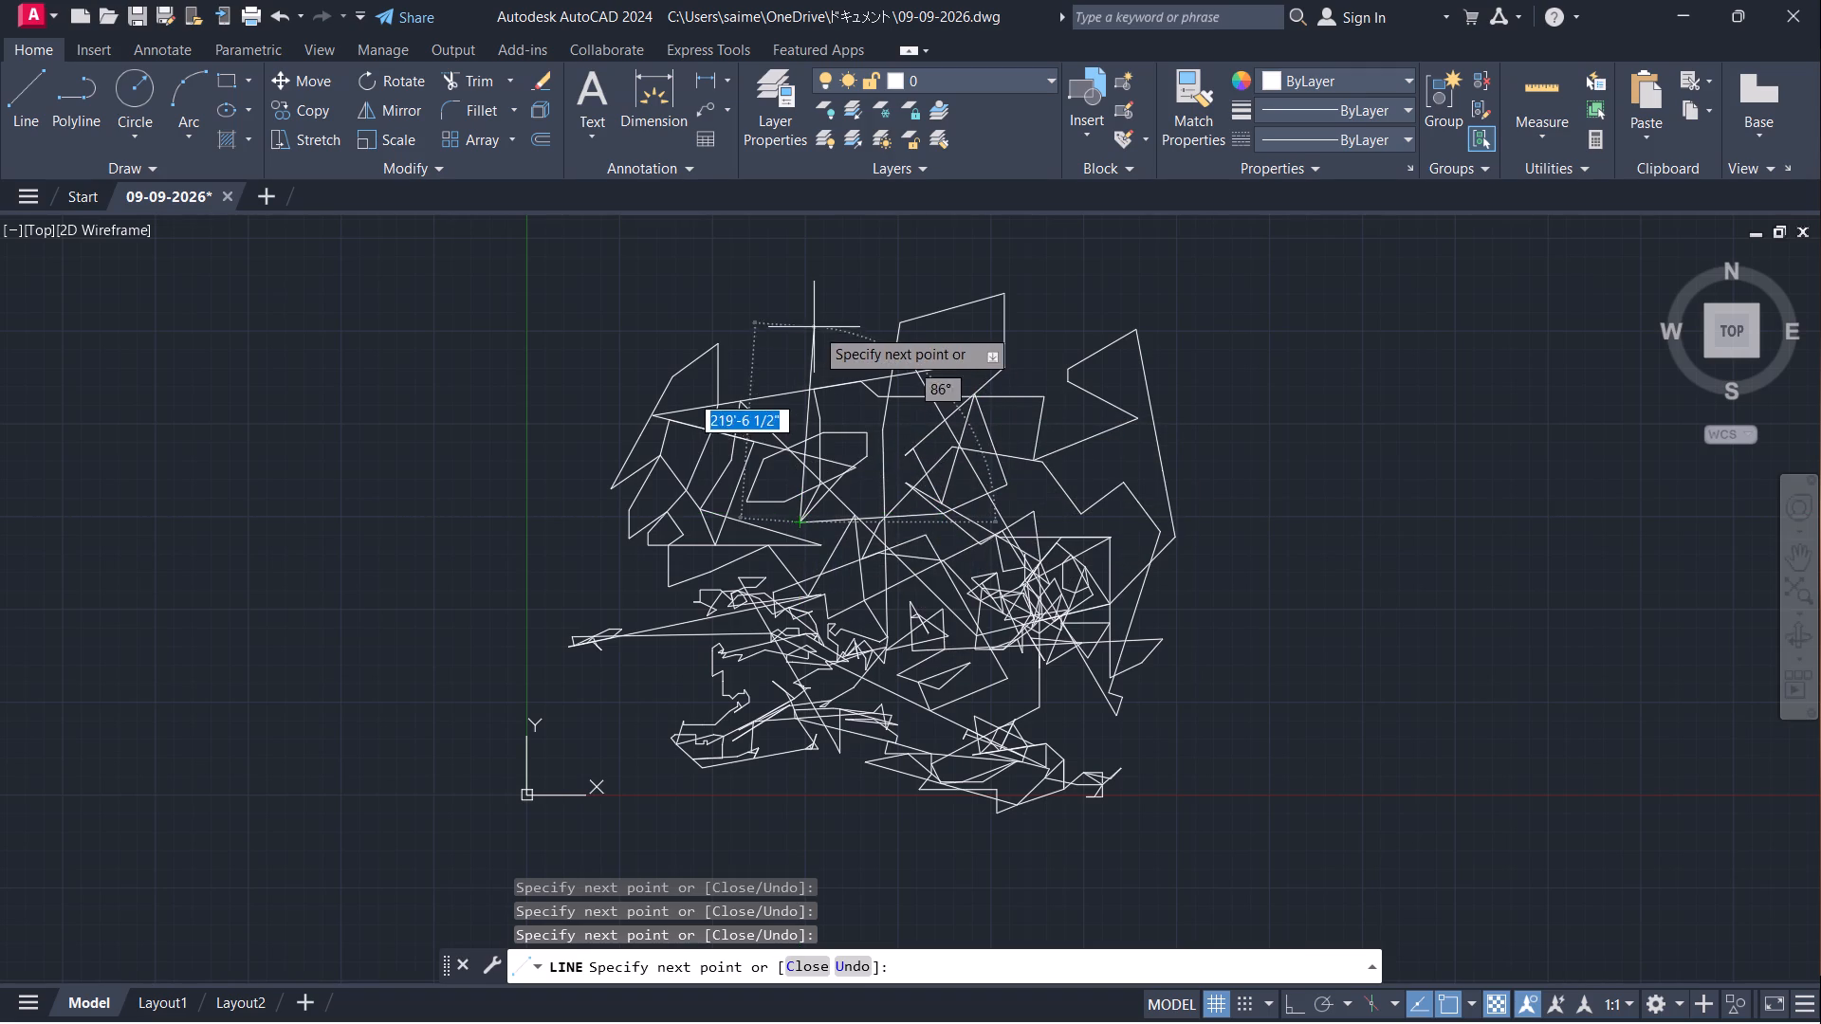
# Raise the line to a tall peak above the small upper-left loop and zigzag back down through it to its lower-left corner.
pyautogui.click(815, 327)
pyautogui.click(867, 421)
pyautogui.click(791, 458)
pyautogui.click(747, 367)
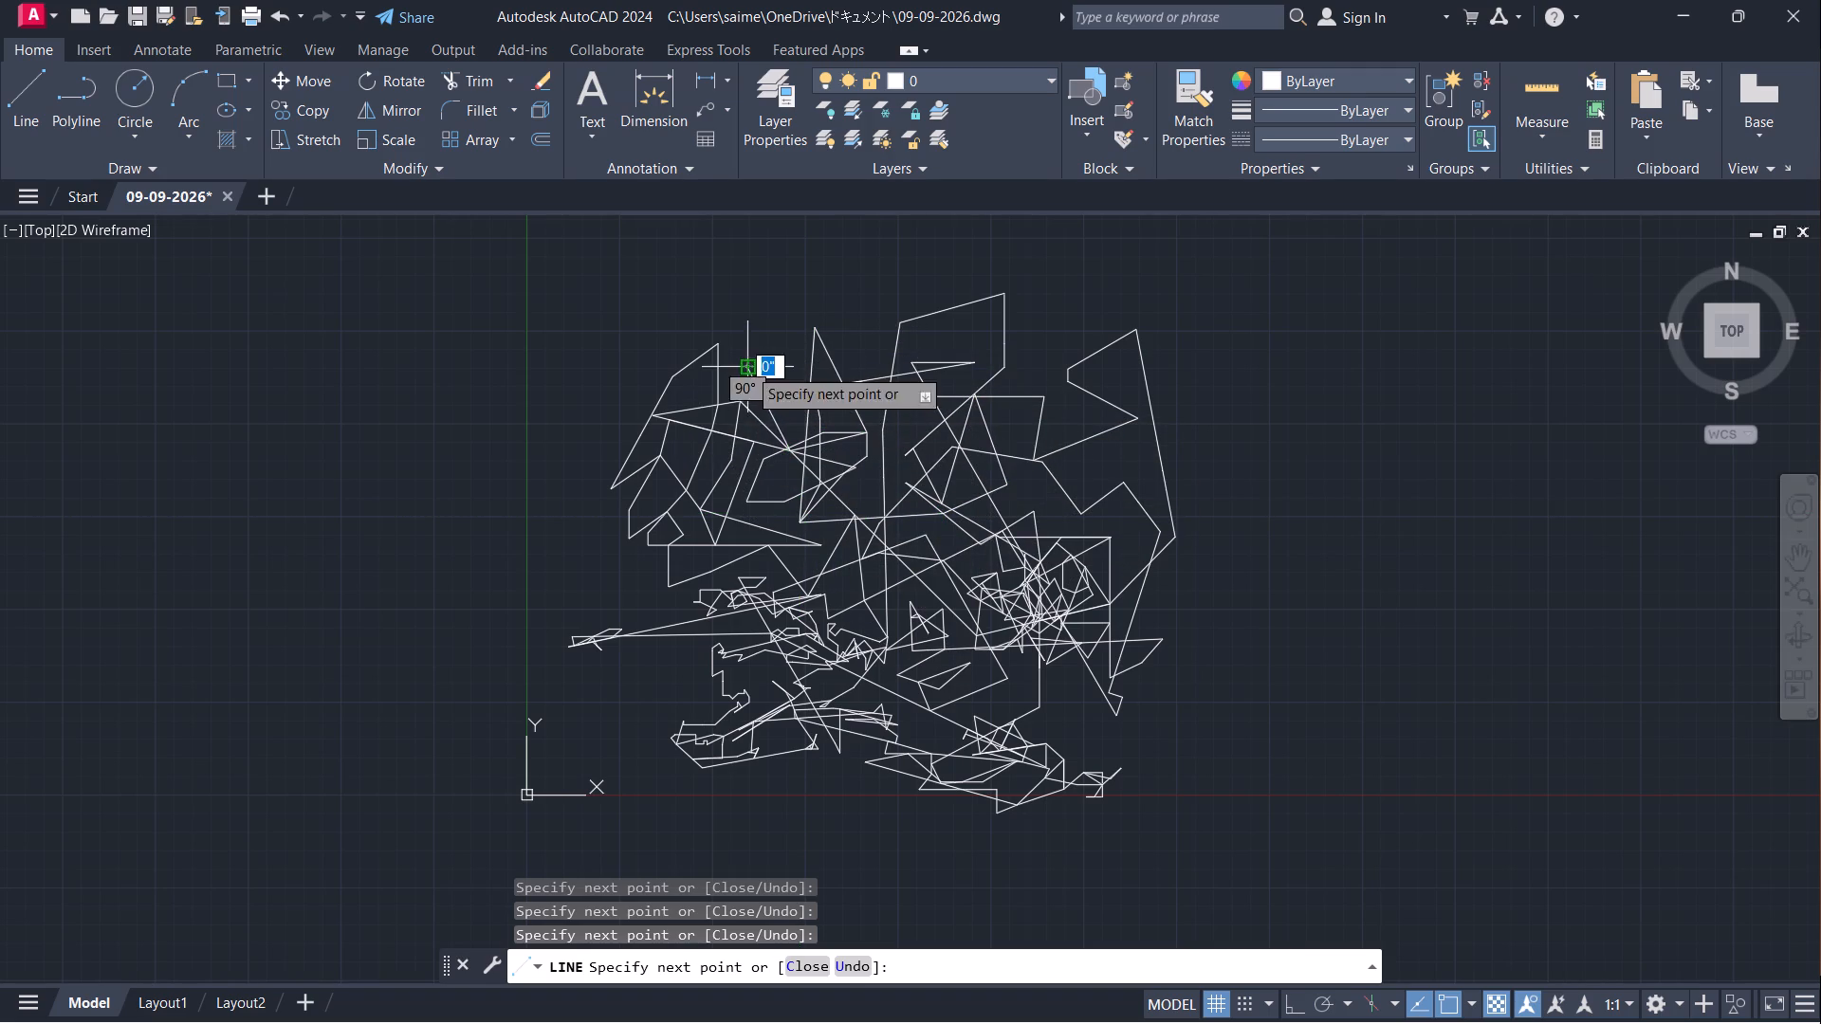
pyautogui.click(795, 383)
pyautogui.click(768, 422)
pyautogui.click(747, 495)
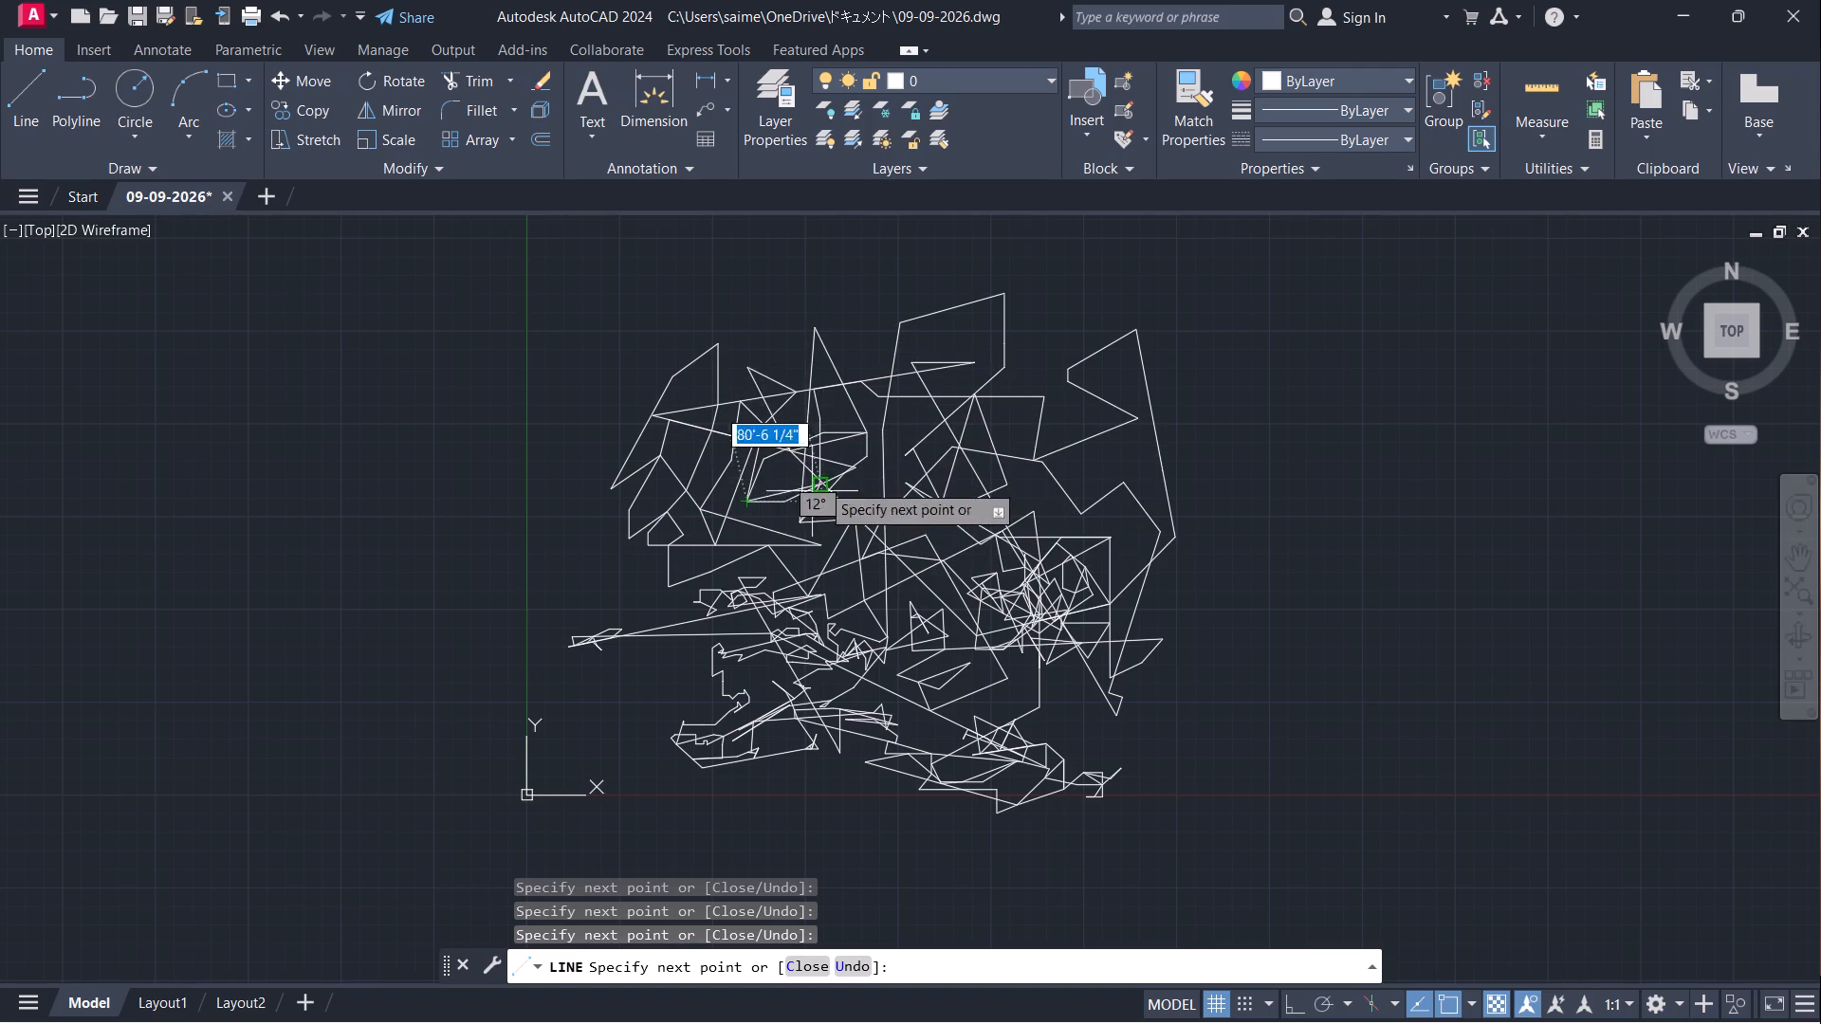
# Run a long rising segment to beyond the drawing's upper-right edge, then zigzag back through the area above the dense right-hand cluster.
pyautogui.moveTo(1204, 394); pyautogui.dragTo(1185, 395)
pyautogui.click(1078, 471)
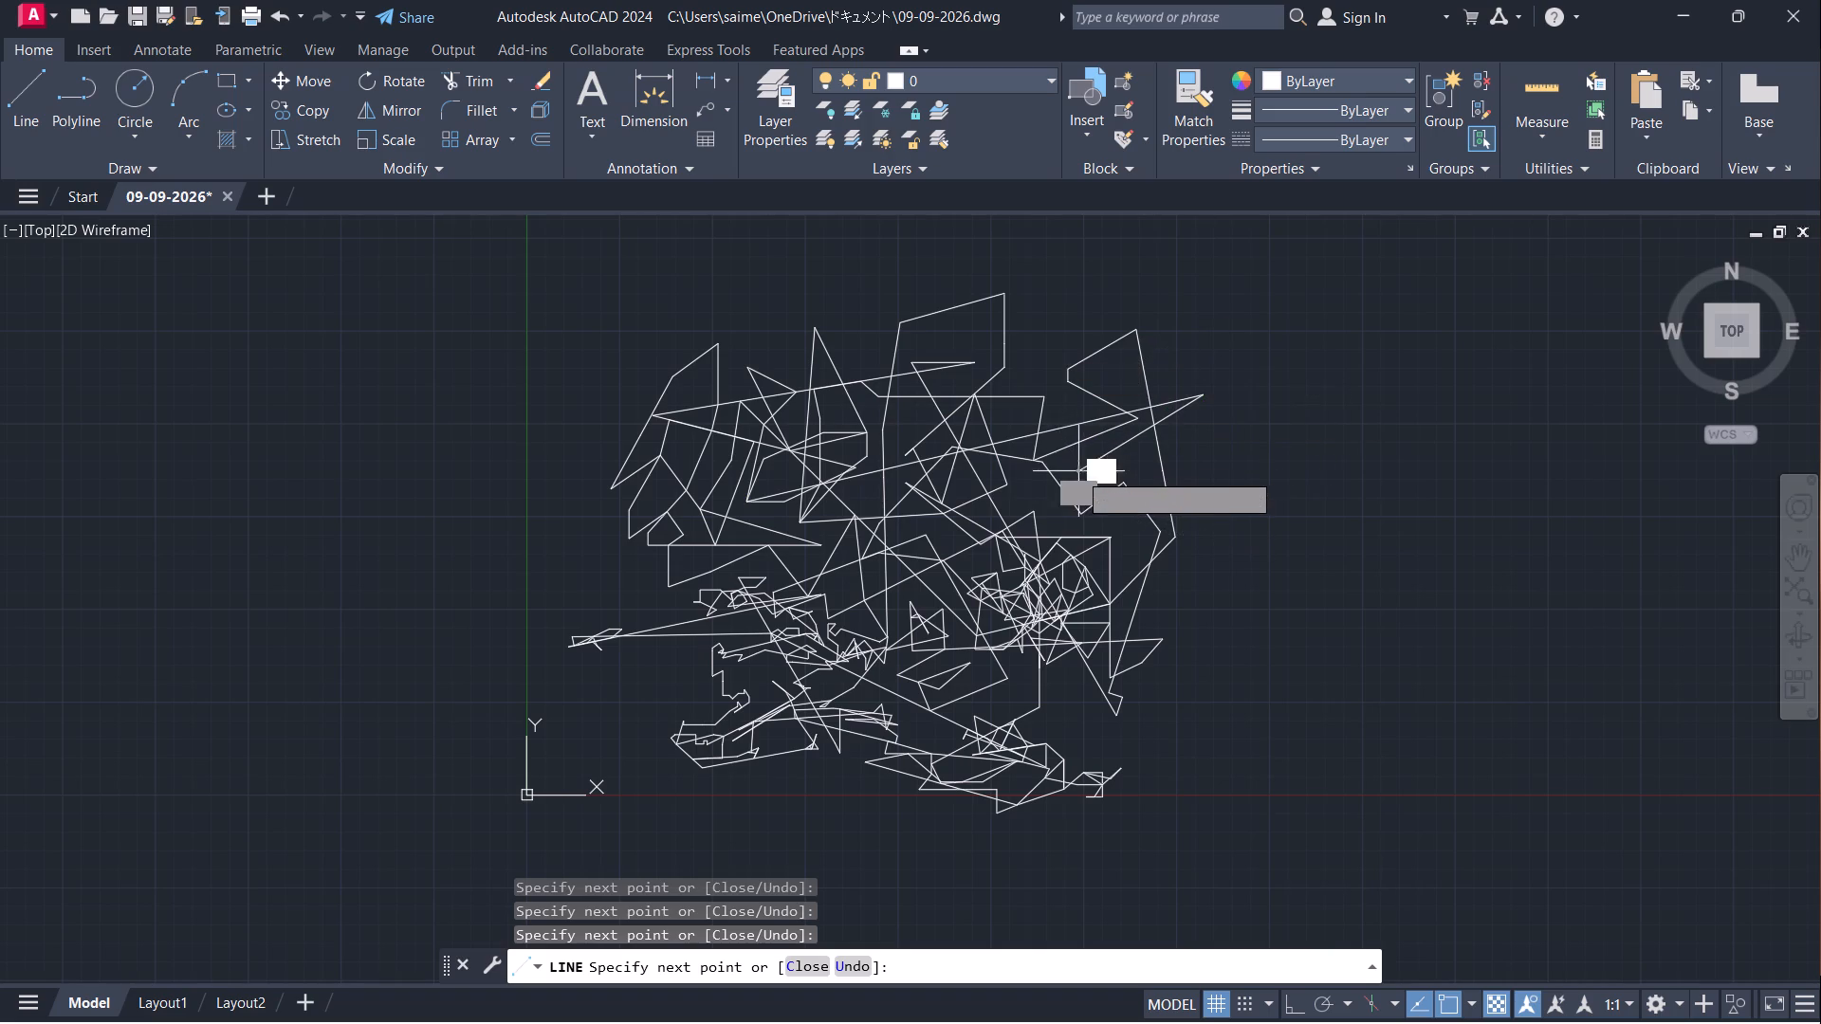
pyautogui.click(1037, 528)
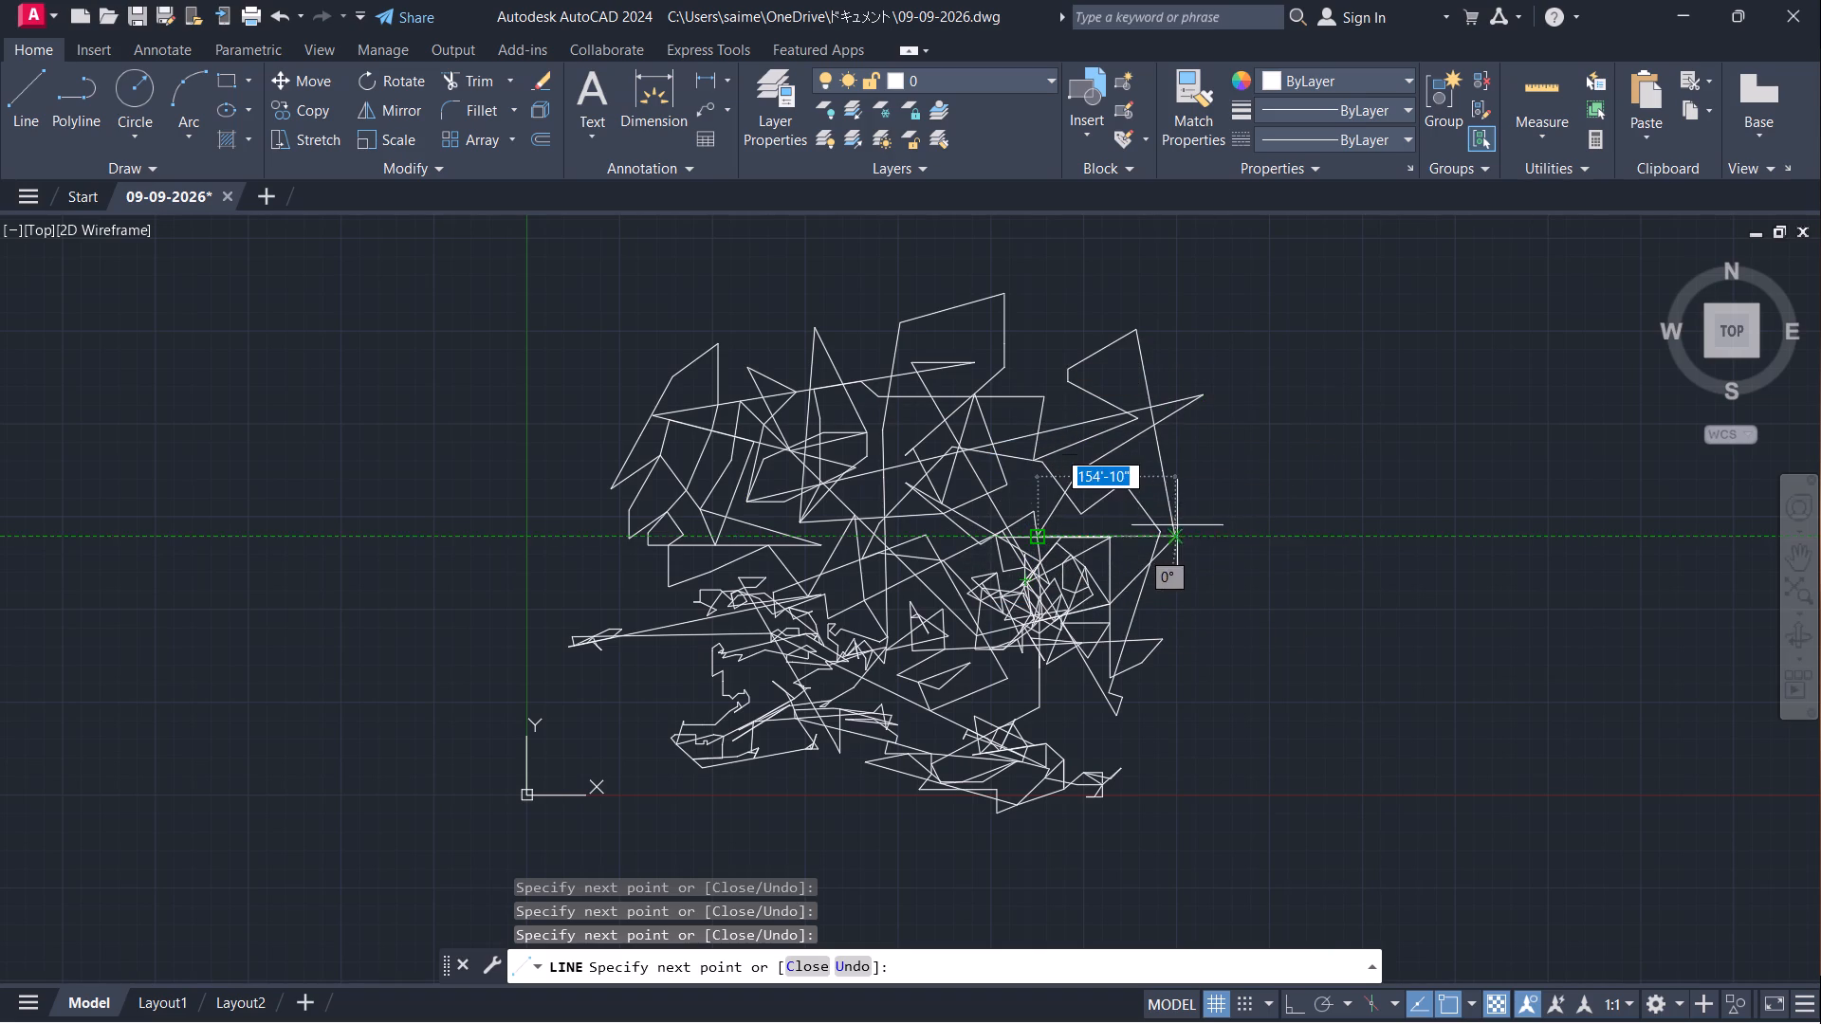
pyautogui.click(1134, 524)
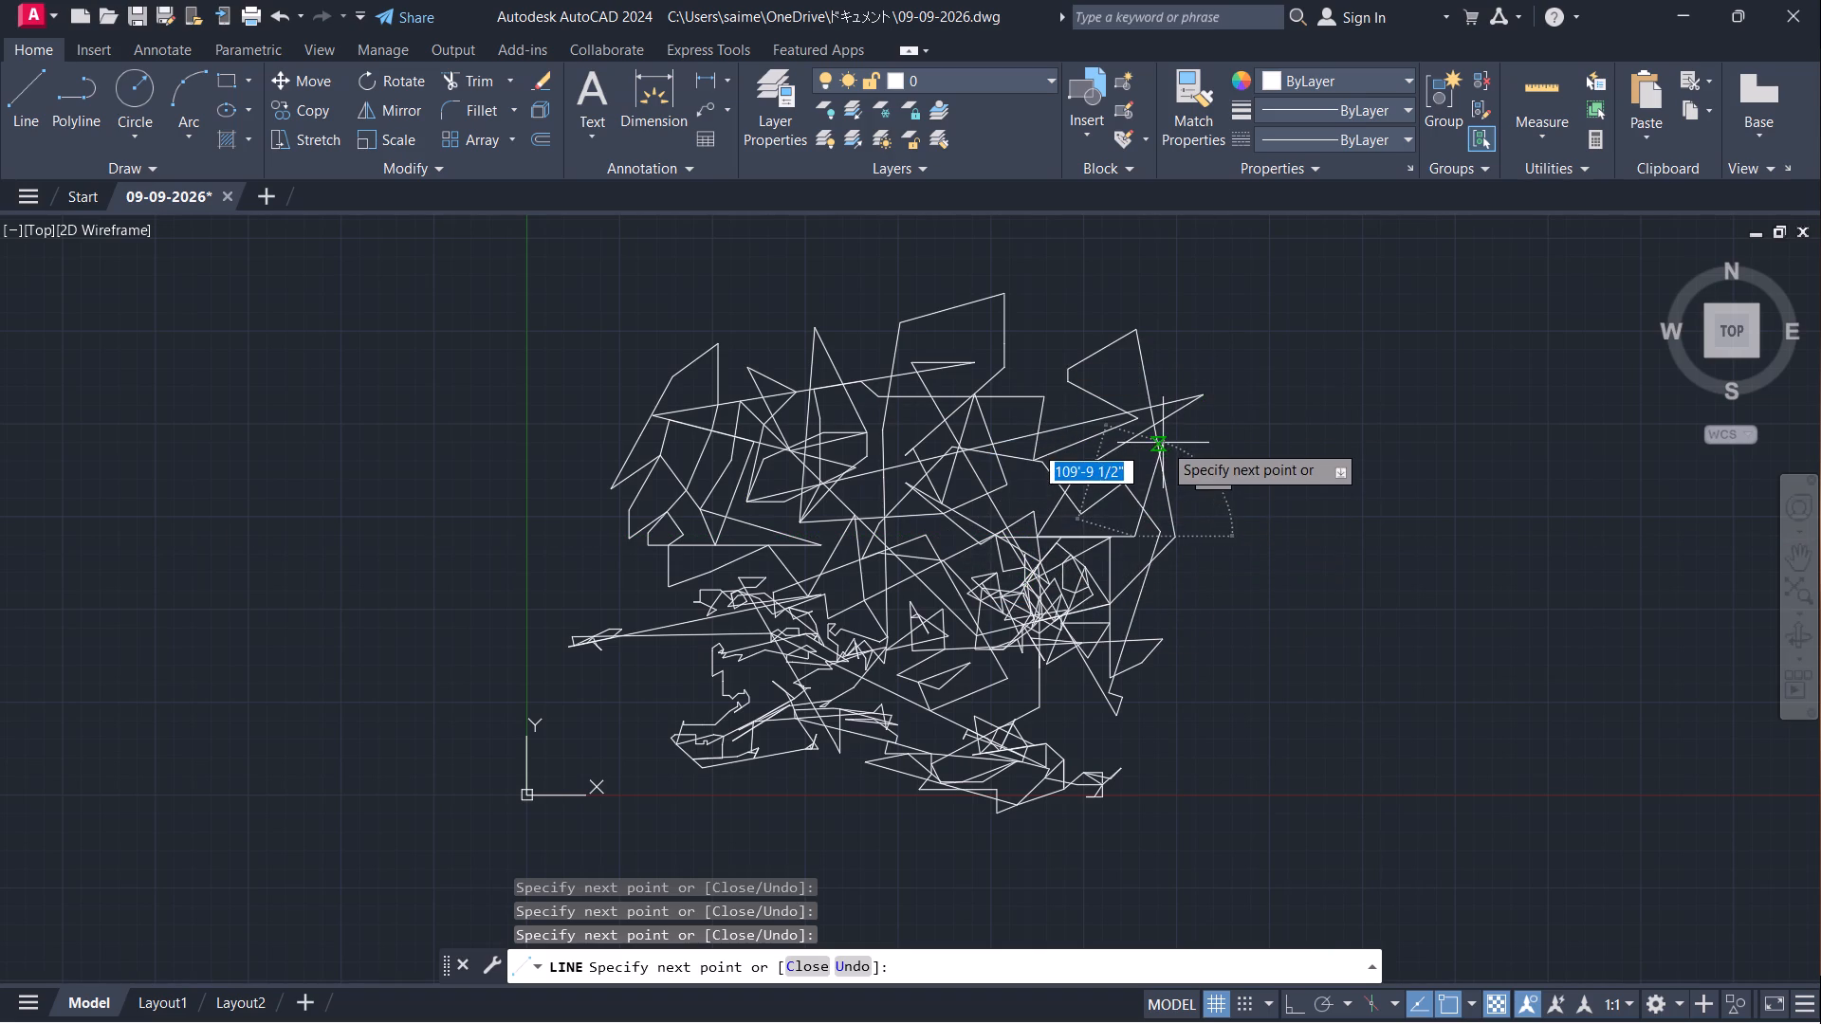
pyautogui.click(1163, 443)
pyautogui.click(1076, 507)
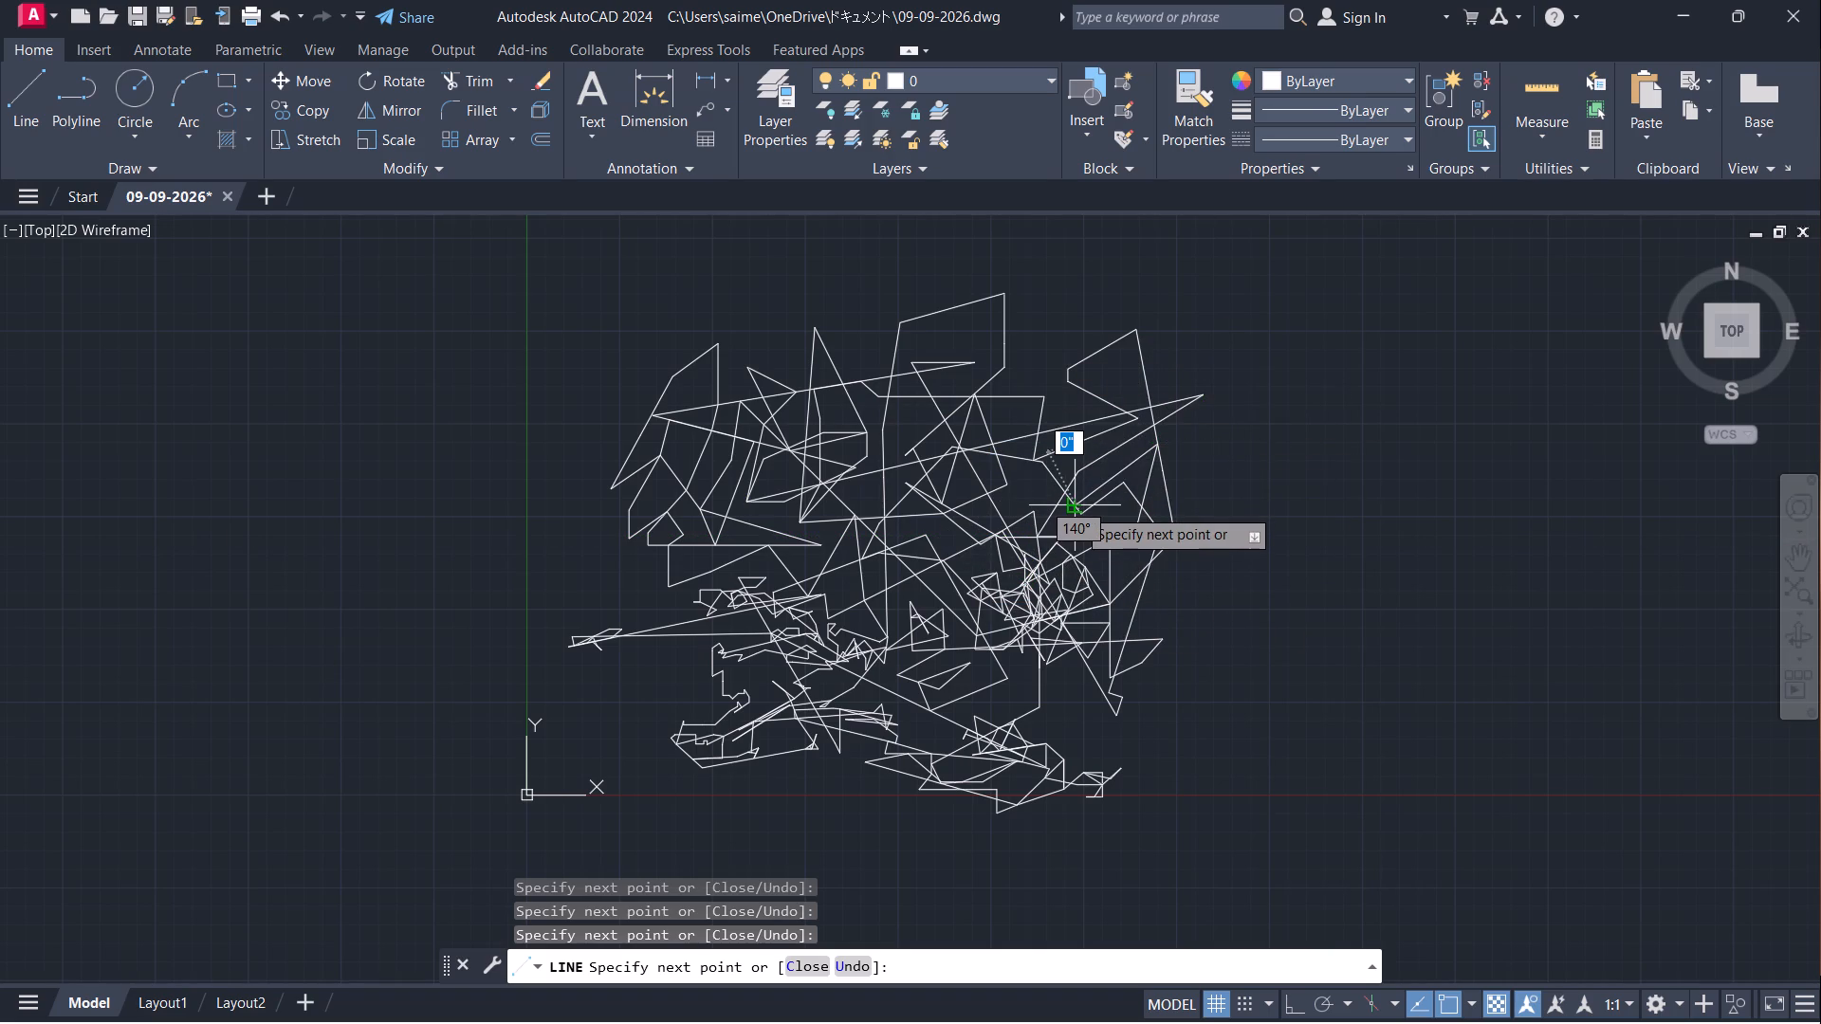
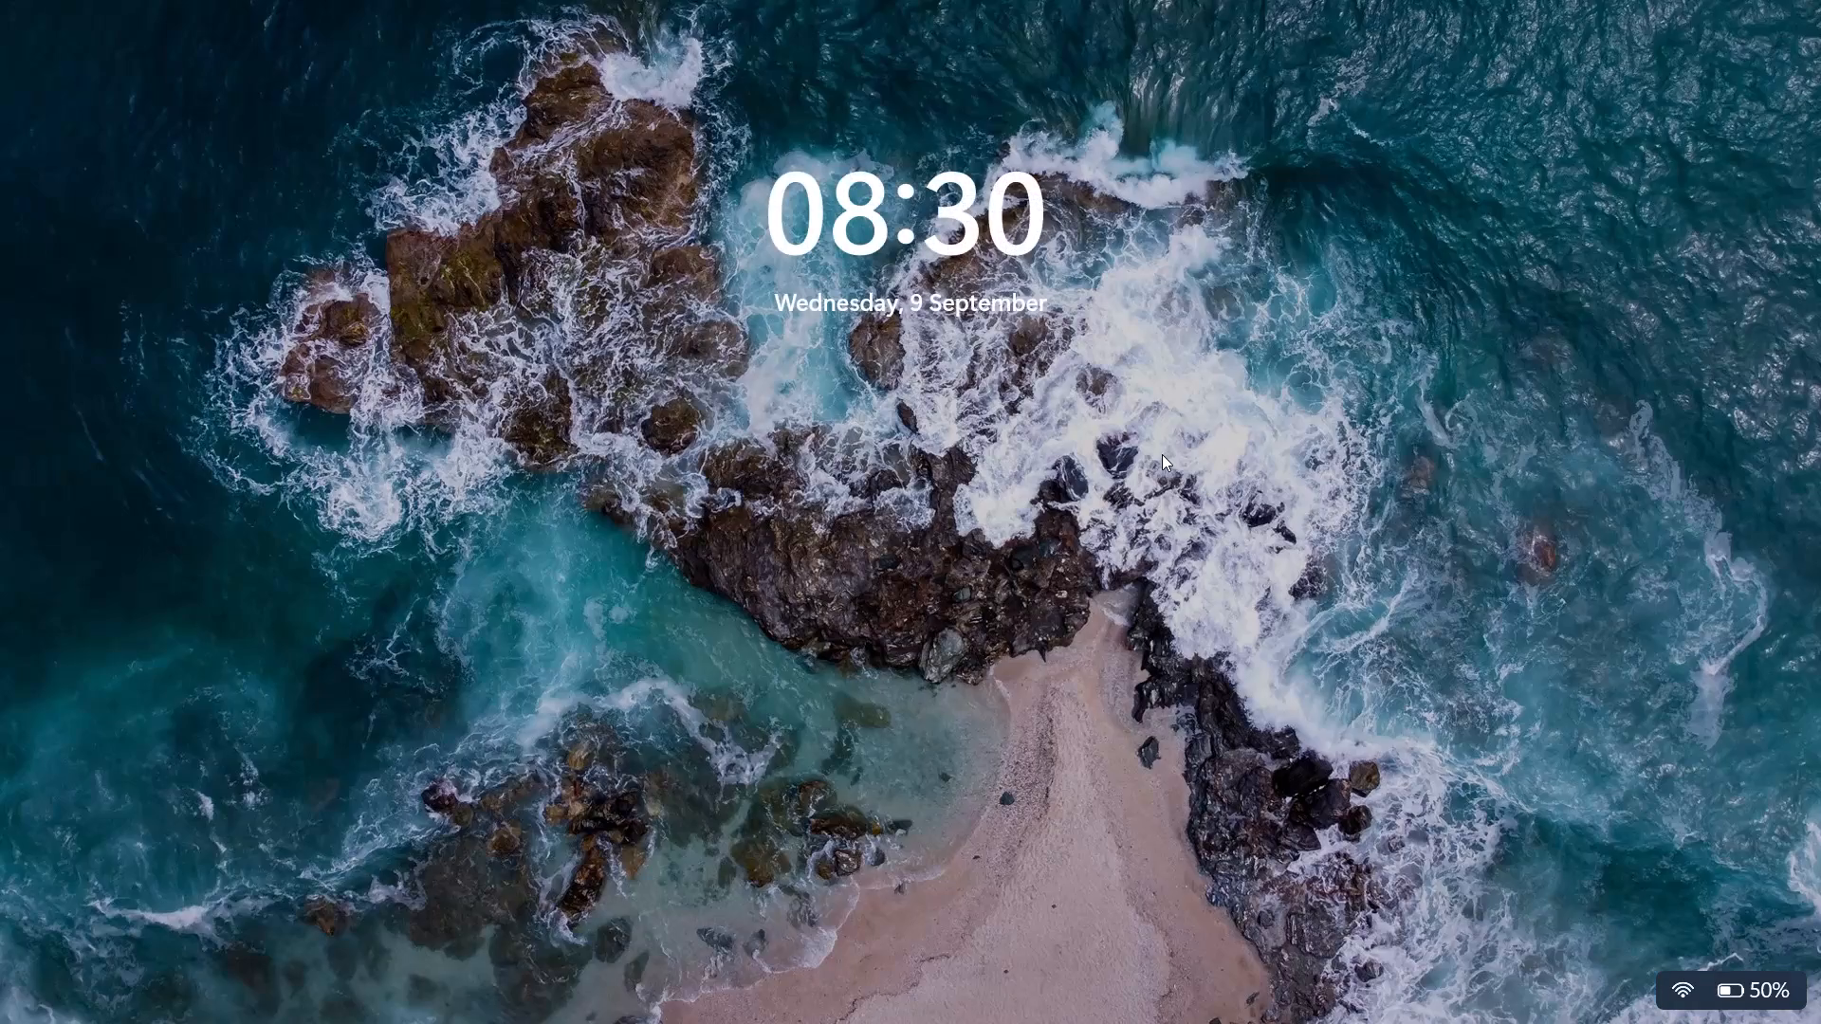
# Dismiss the lock screen to return to the open drawing.
pyautogui.press('Return')
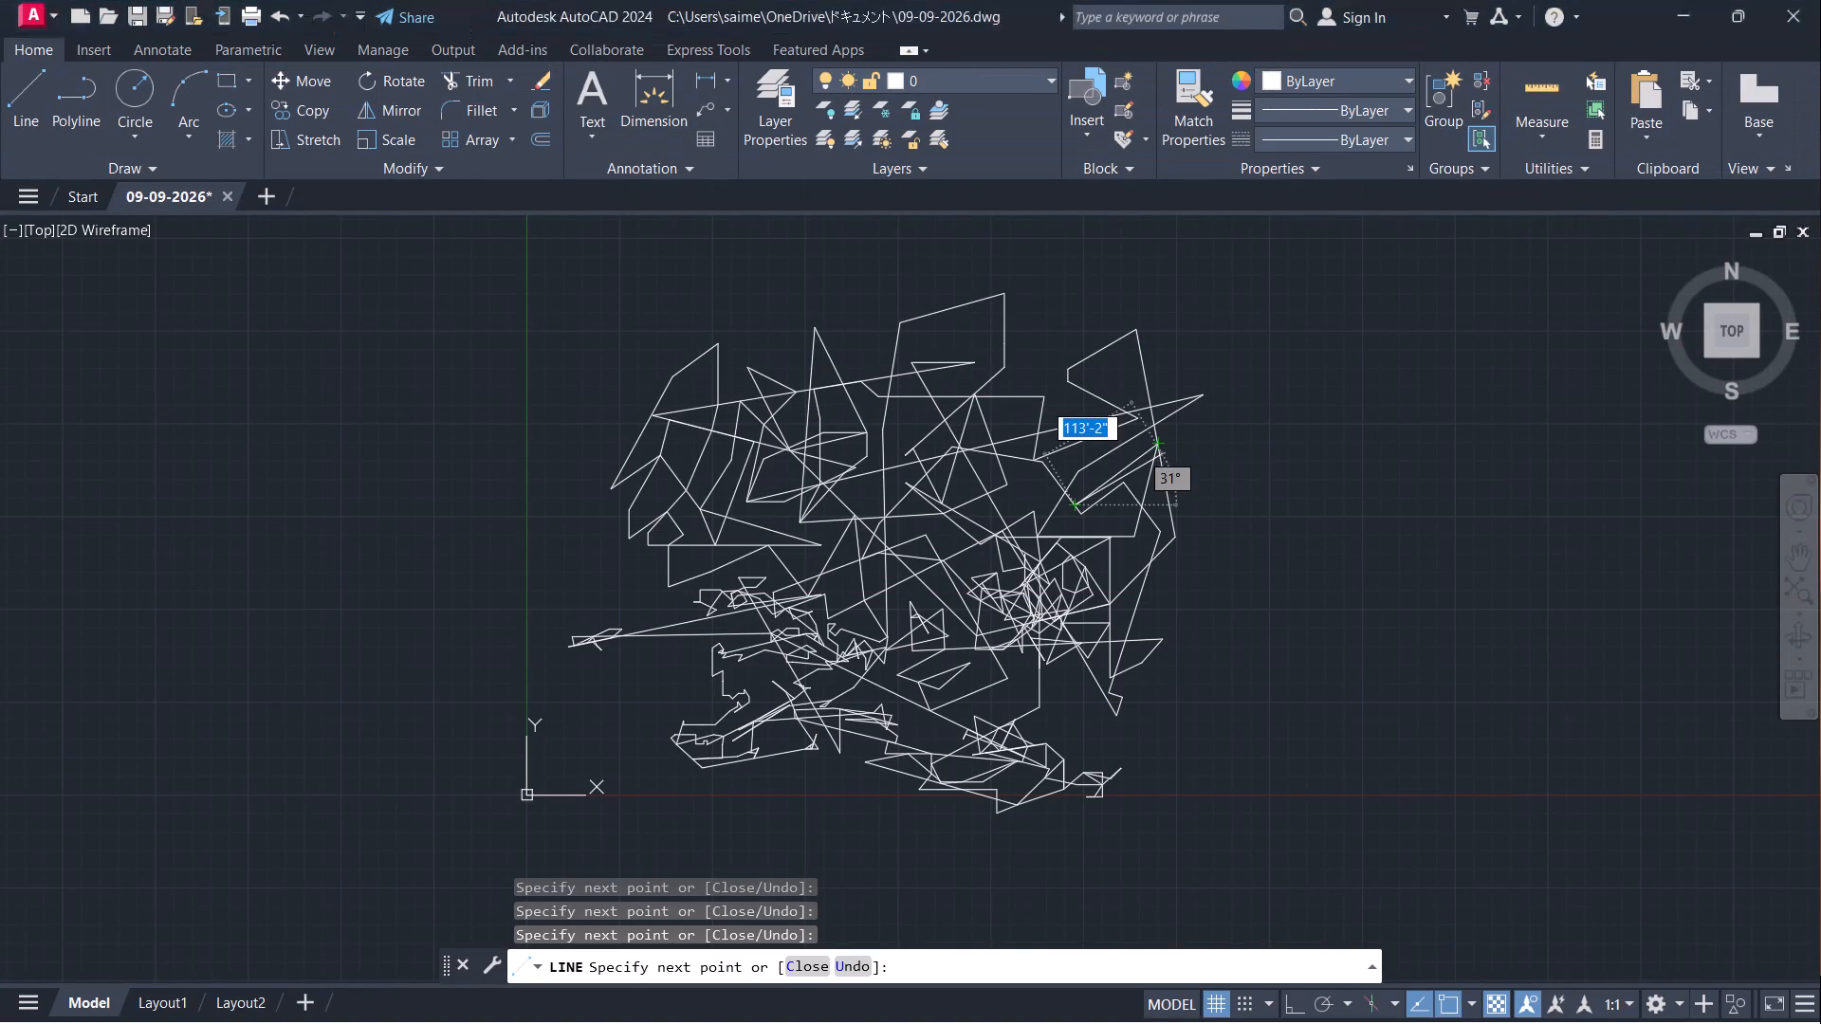
# Continue the line to a high peak well beyond the drawing's upper-right edge, back down in two segments, and through a narrow upward spike.
pyautogui.click(1162, 454)
pyautogui.click(1342, 288)
pyautogui.click(1296, 379)
pyautogui.click(1269, 470)
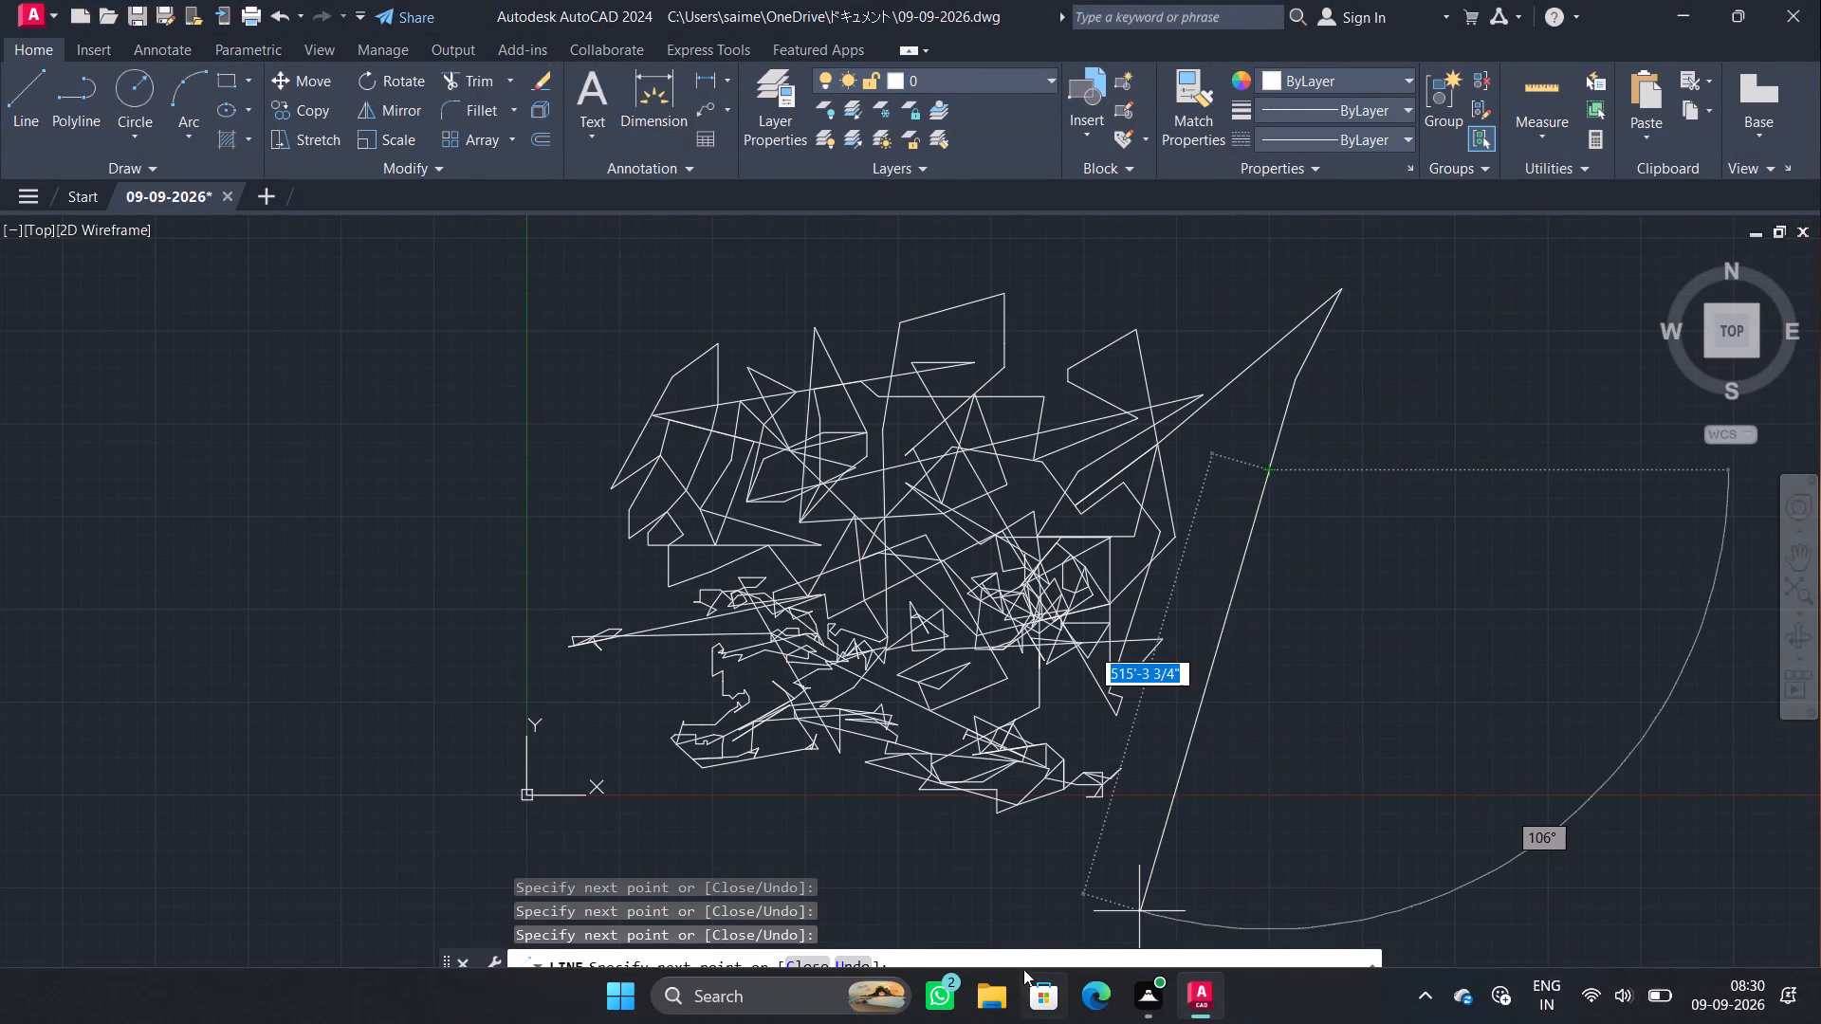
pyautogui.click(1307, 404)
pyautogui.click(1312, 446)
pyautogui.click(1303, 470)
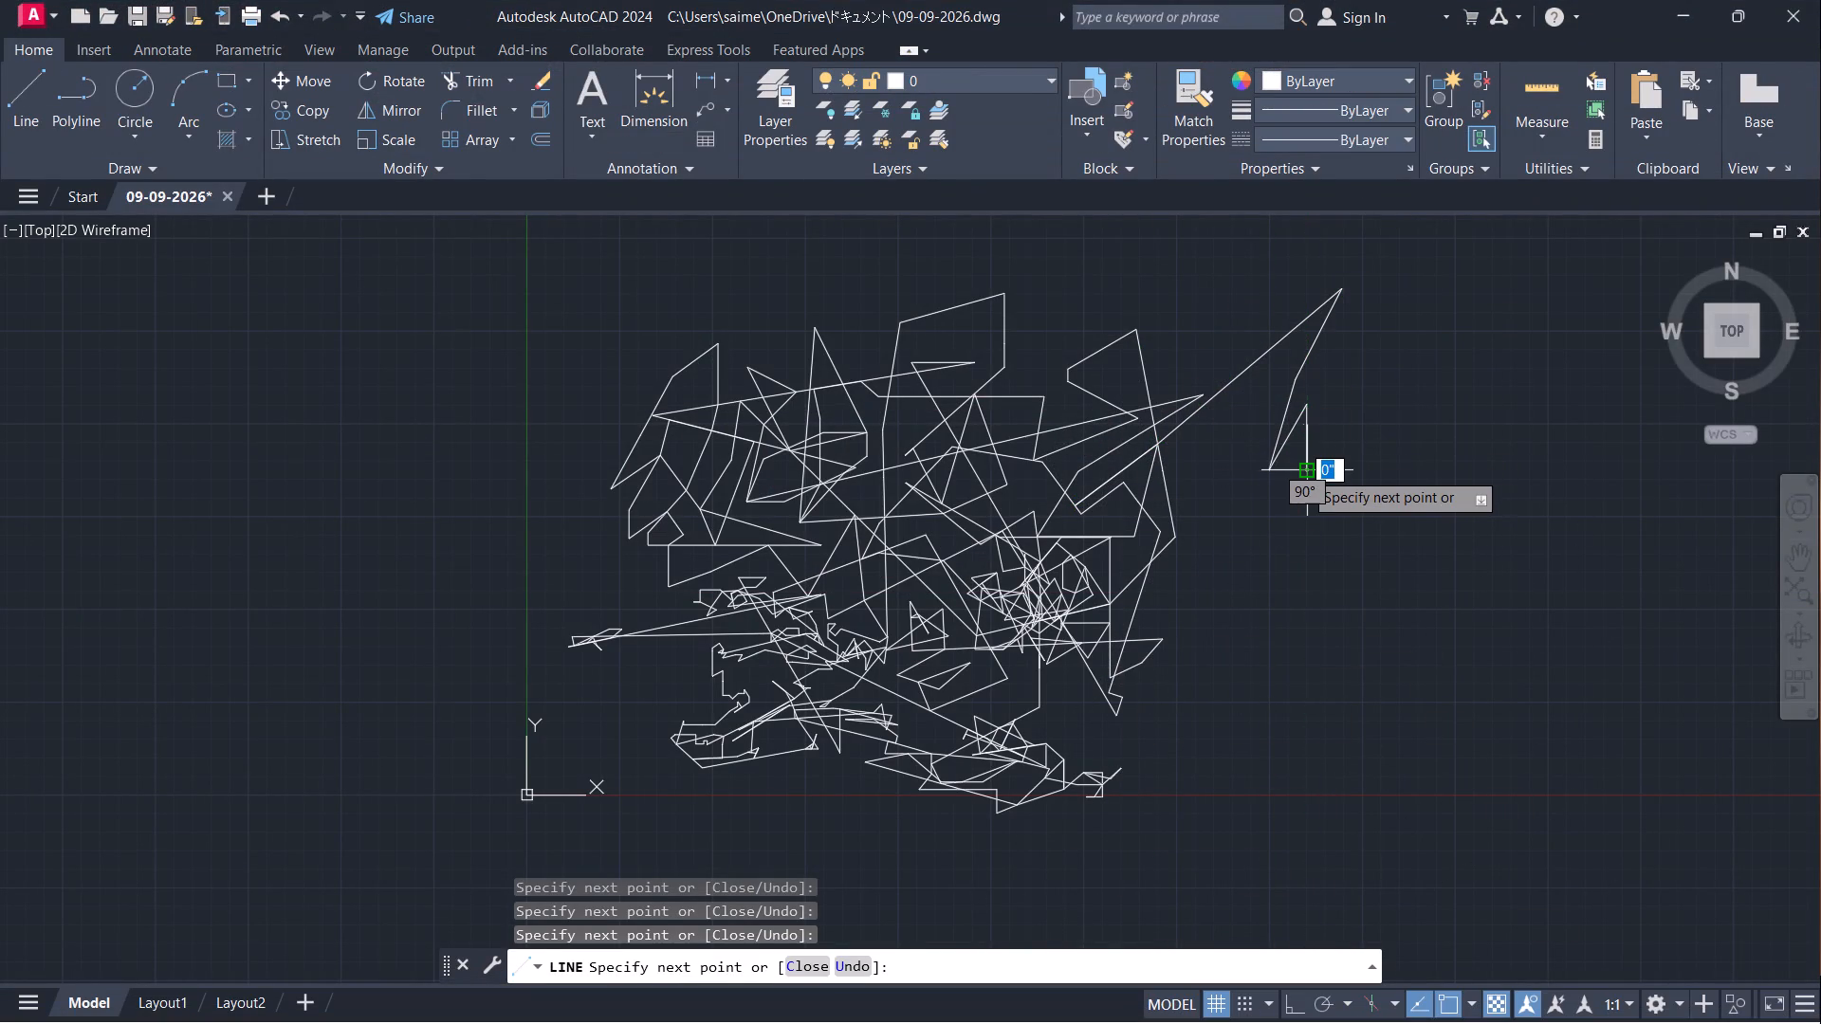
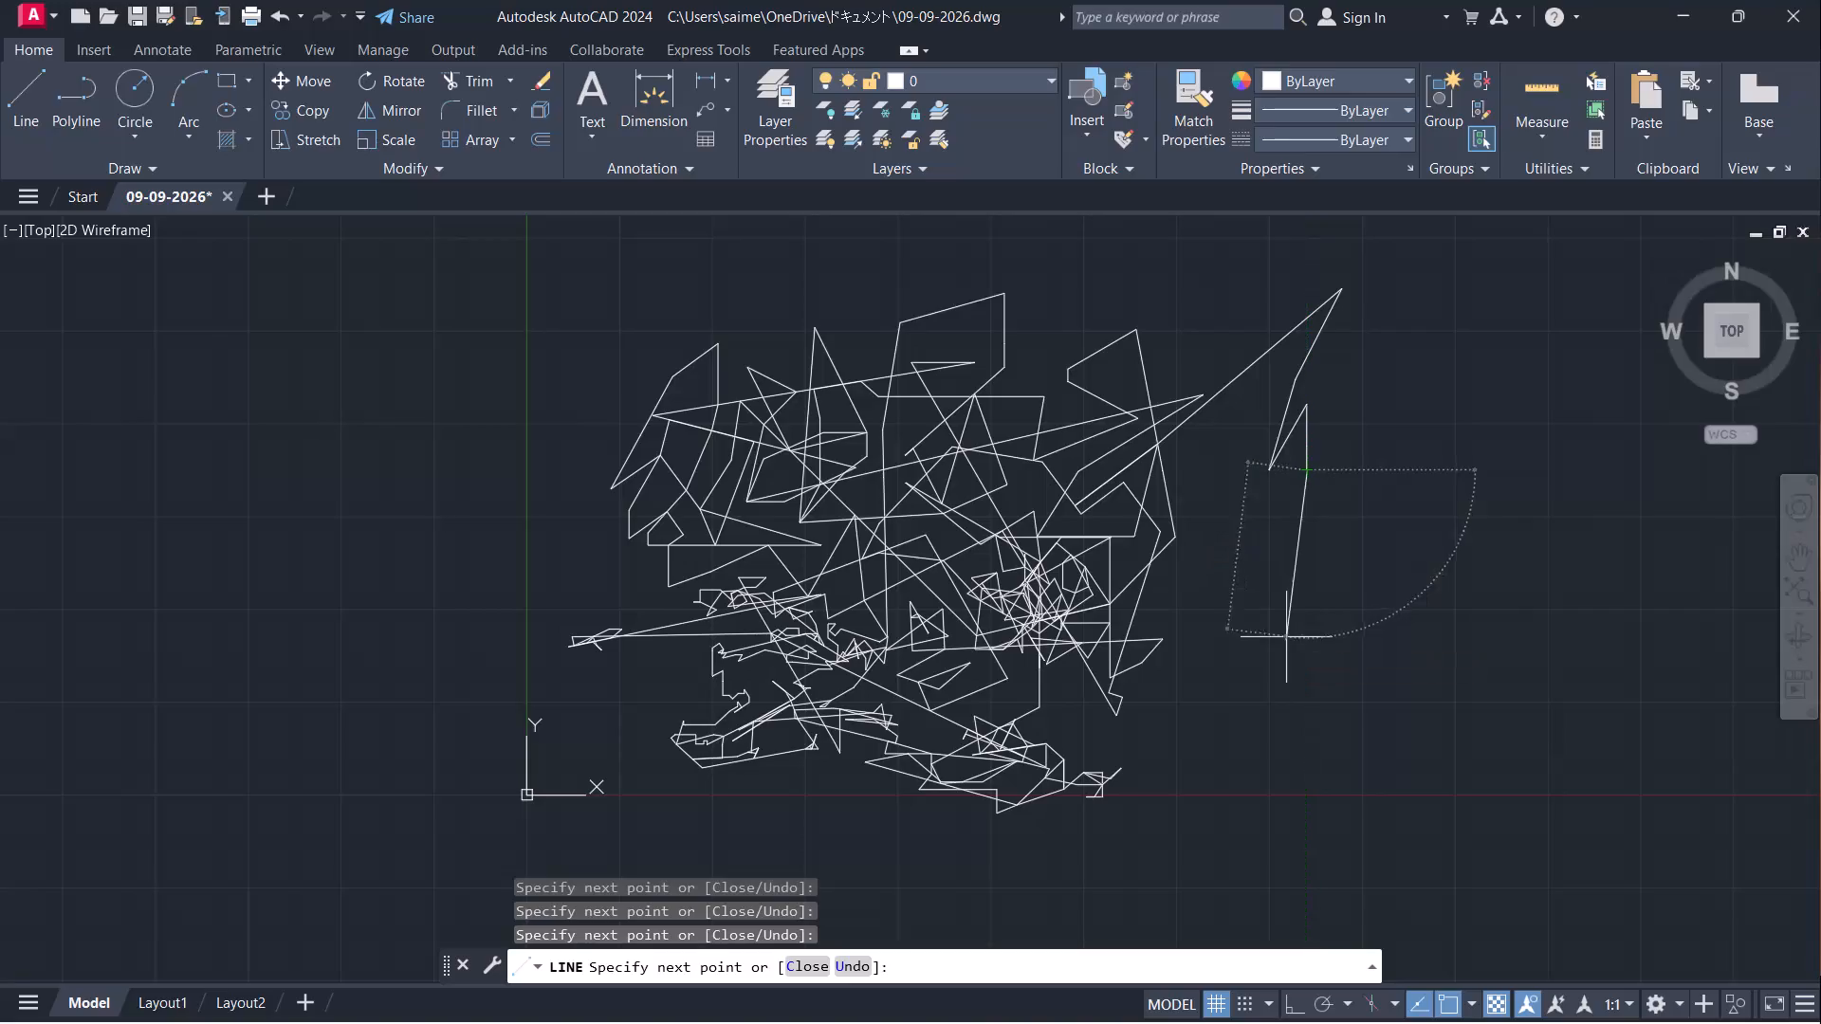
# Continue the line from the narrow spike down to a low point, and add a short segment back toward the existing tangle of lines.
pyautogui.moveTo(1282, 638); pyautogui.dragTo(1275, 640)
pyautogui.doubleClick(1213, 625)
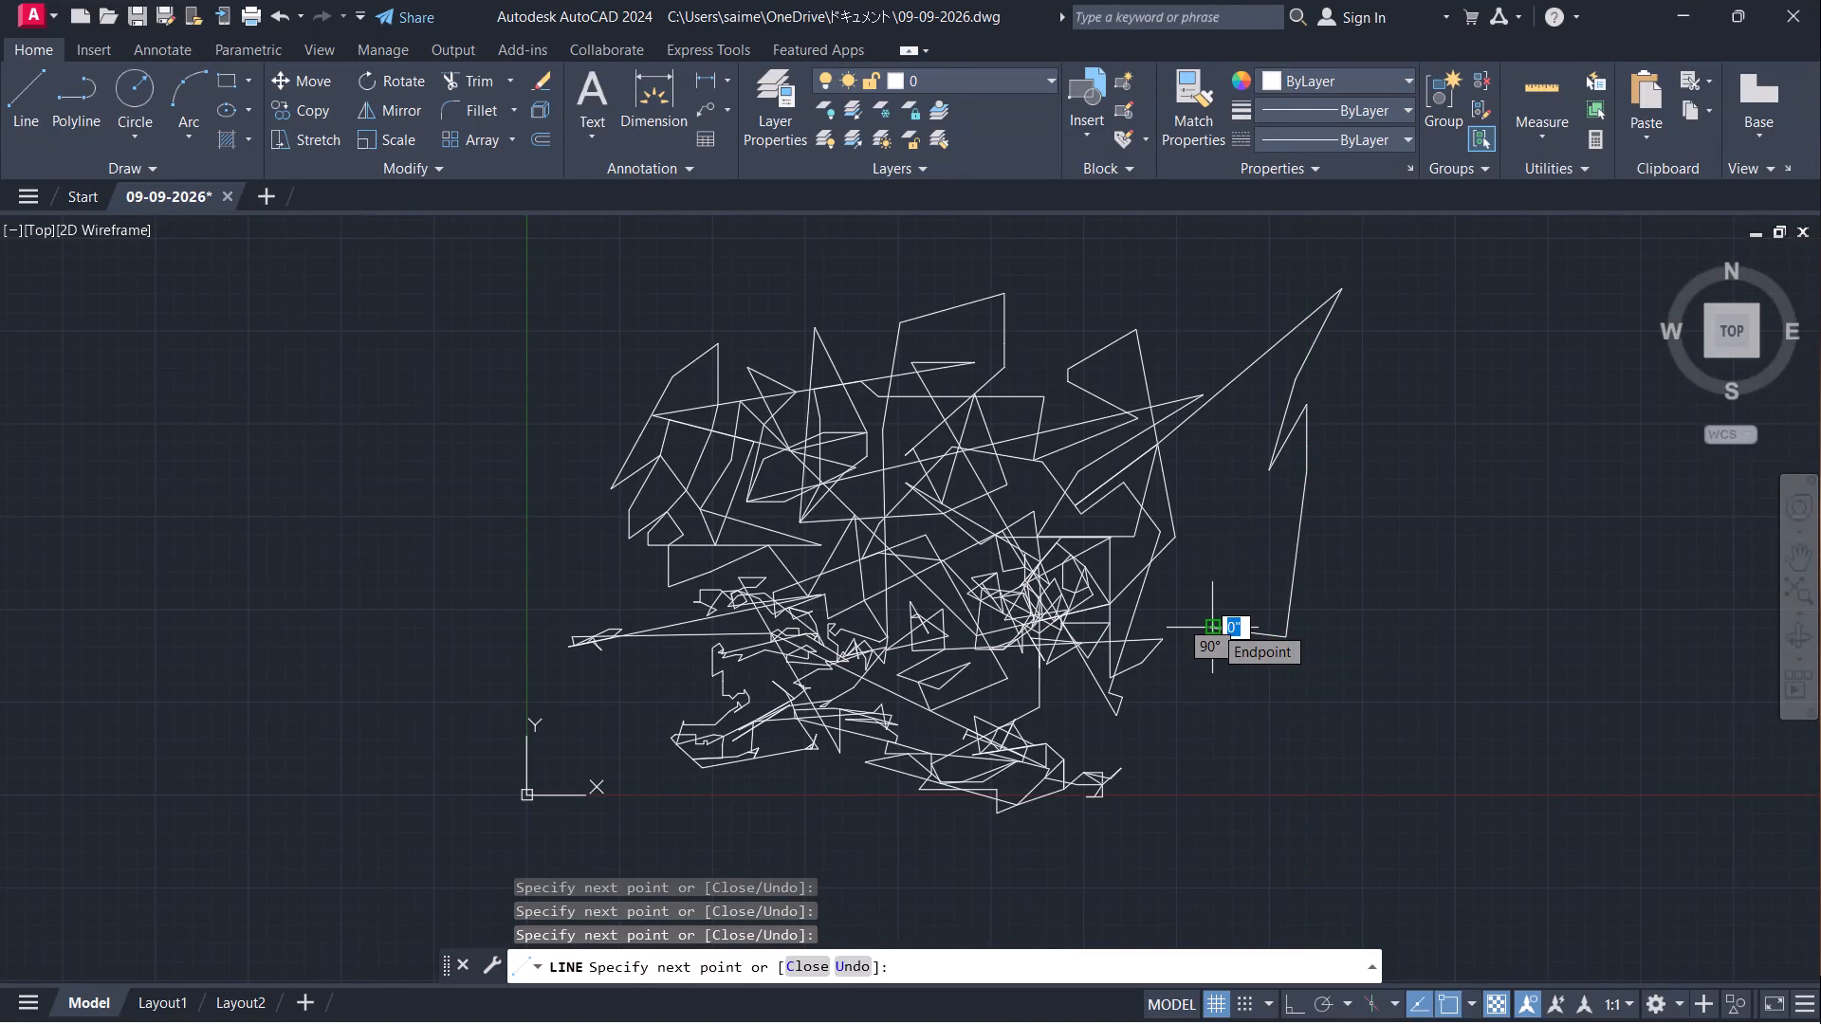
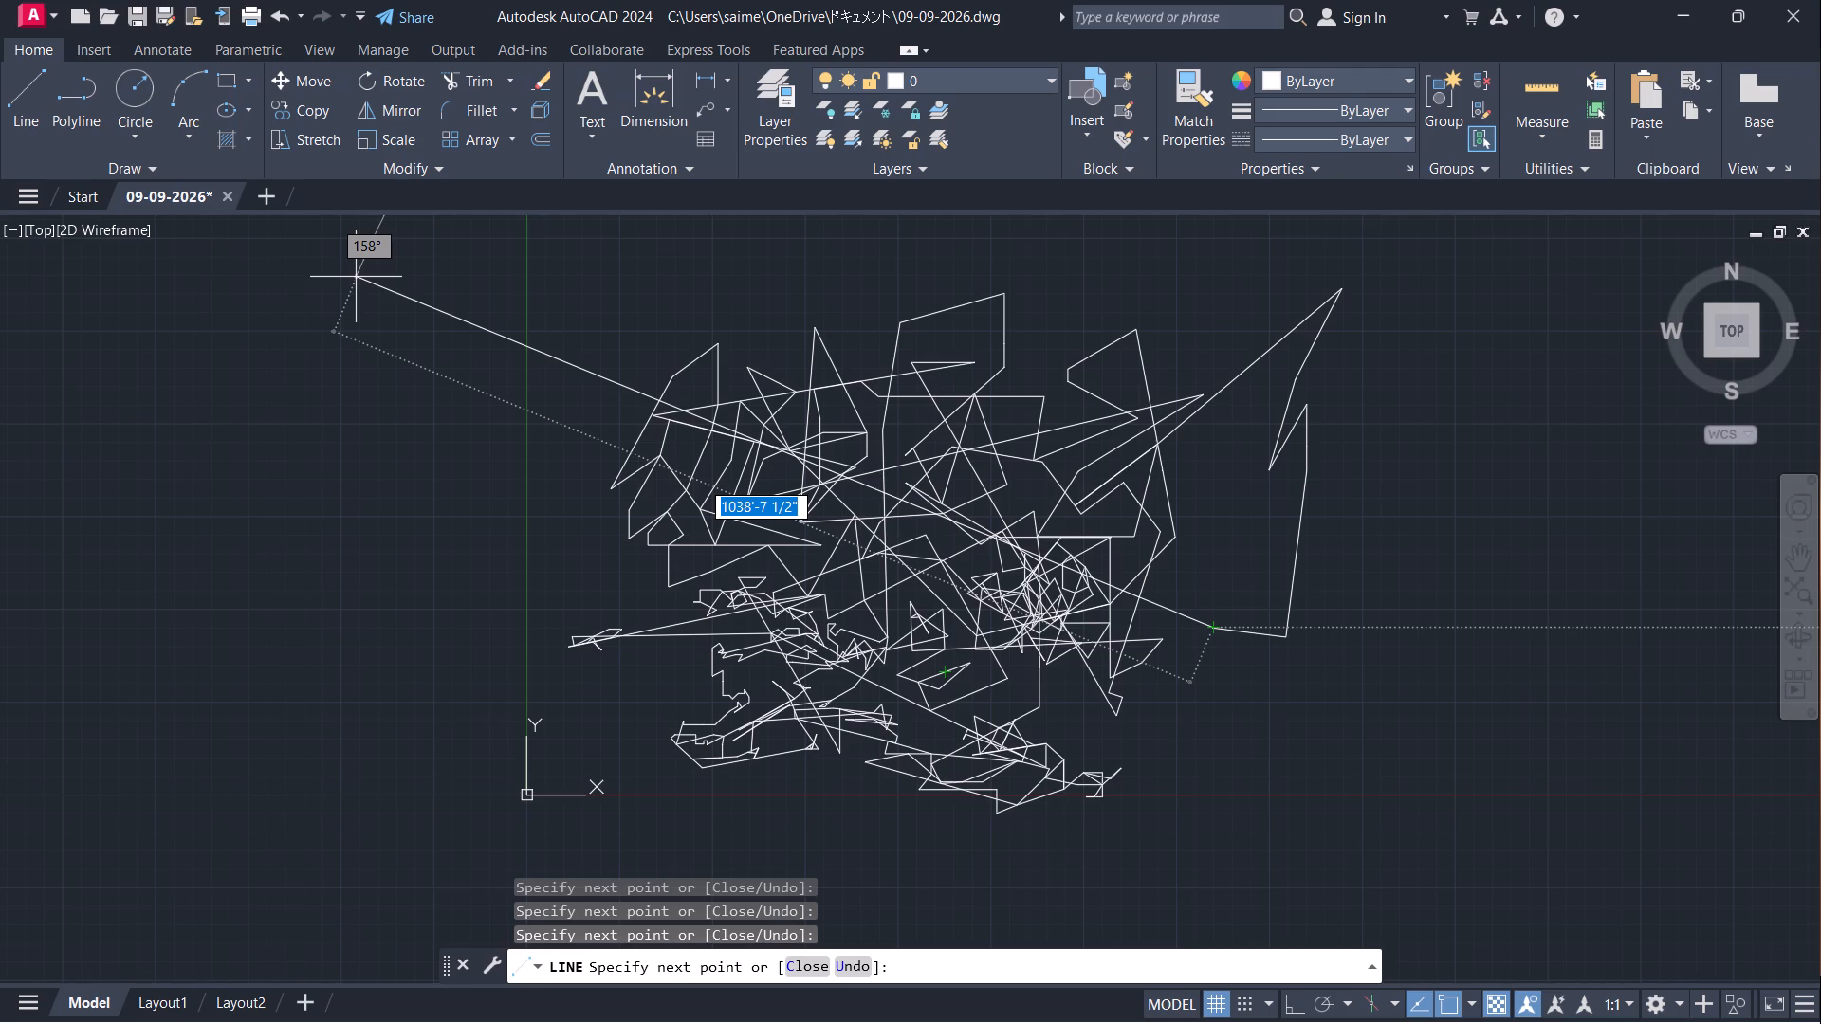
# Continue the line across the tangle to a point just left of the Y axis, and return with short zigzag segments near the tangle's upper-left peak.
pyautogui.click(0, 0)
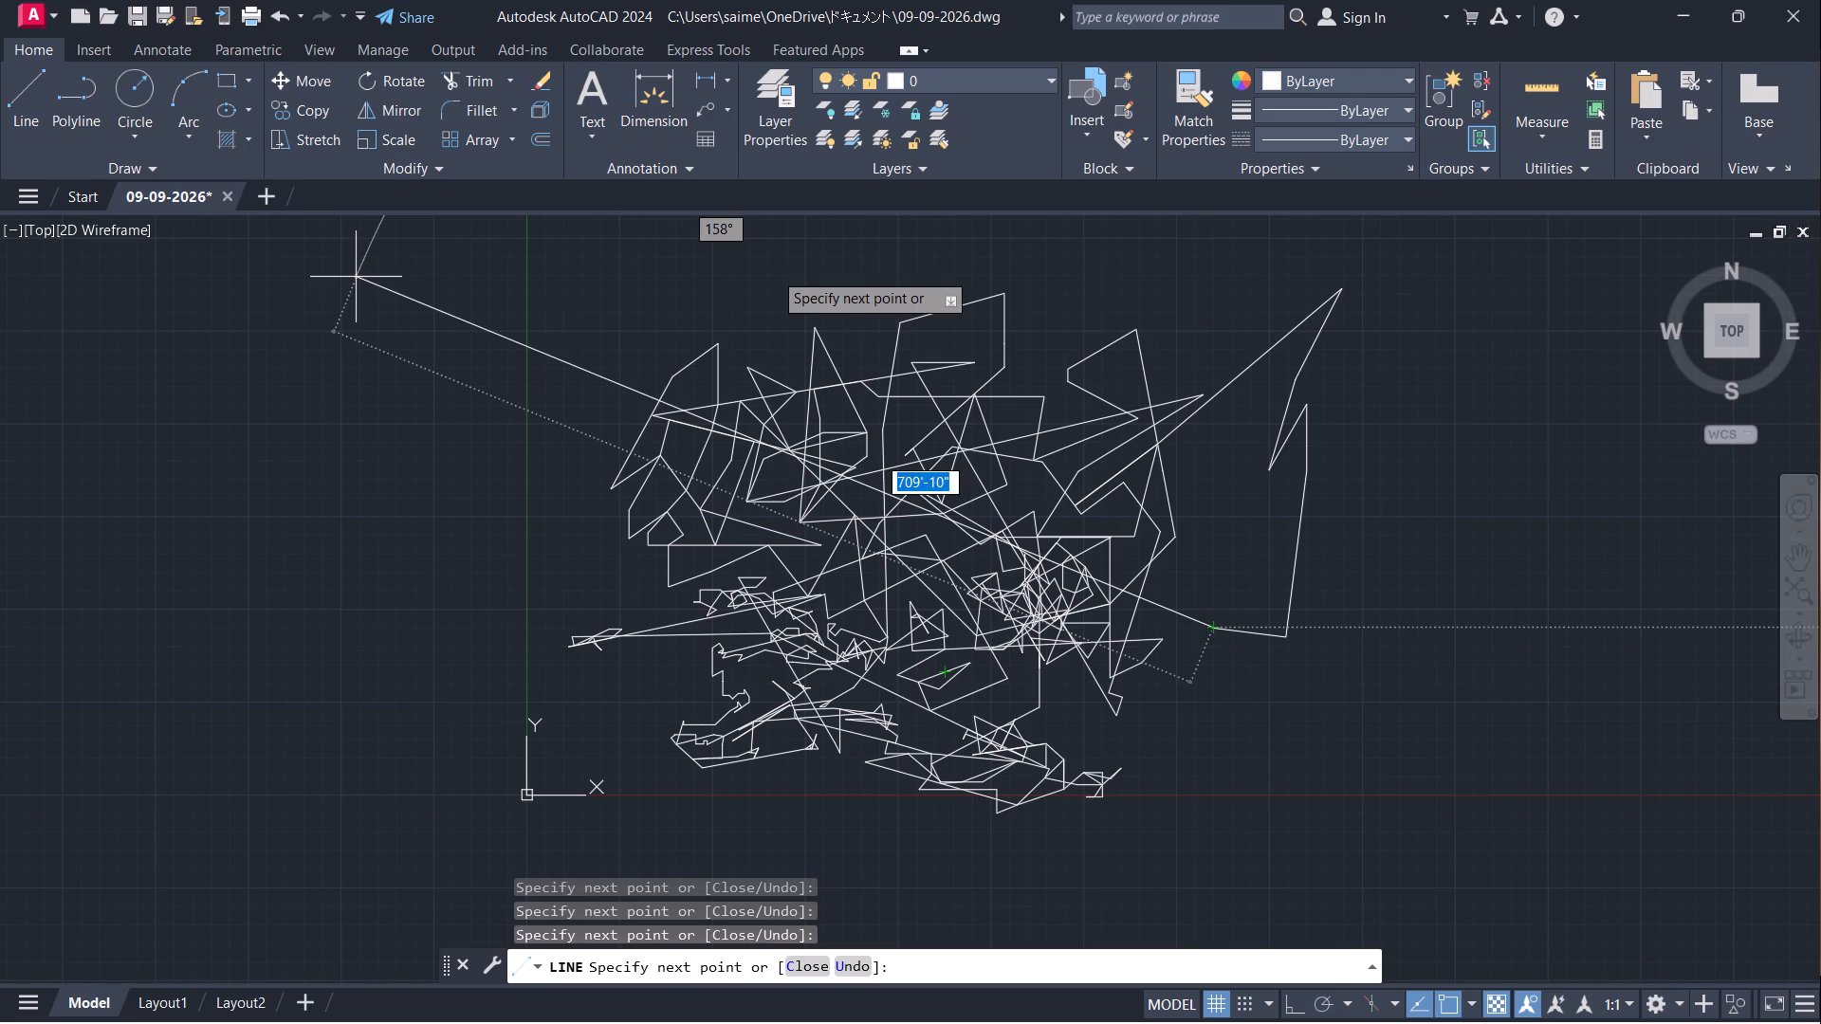
pyautogui.click(503, 466)
pyautogui.click(674, 371)
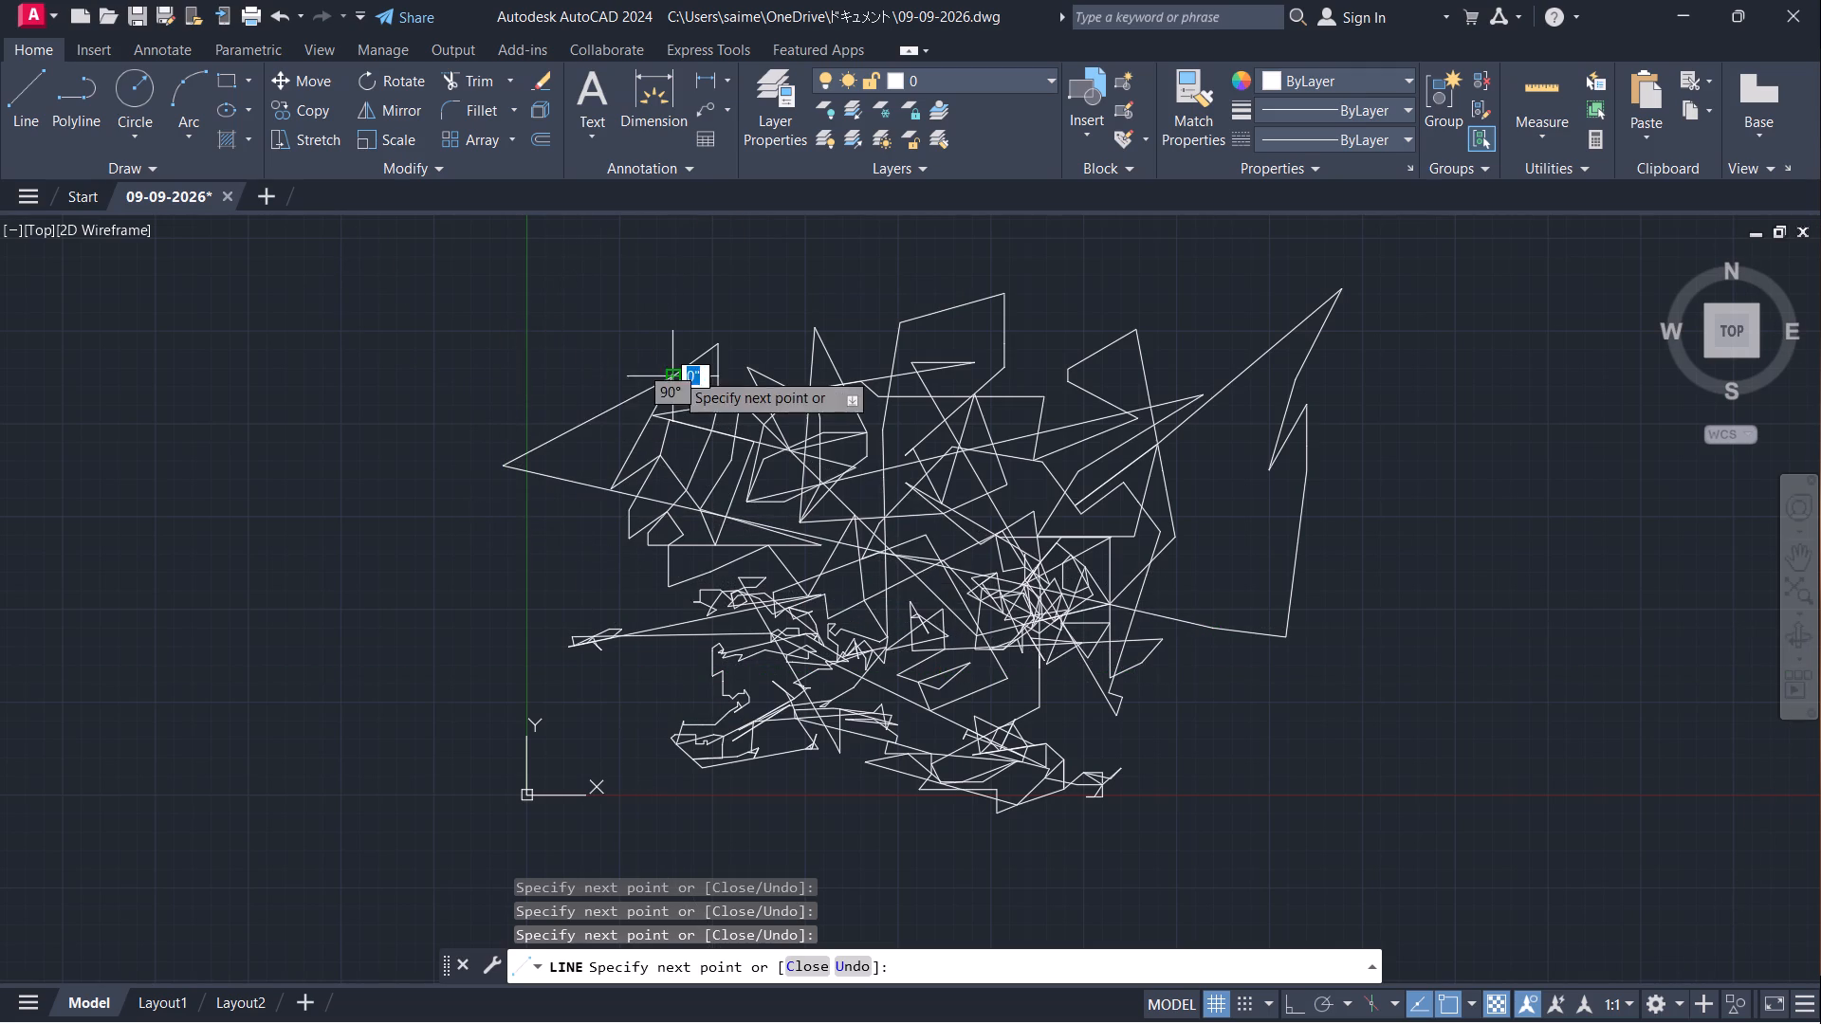
pyautogui.moveTo(678, 372); pyautogui.dragTo(678, 402)
pyautogui.click(678, 402)
pyautogui.click(741, 353)
pyautogui.moveTo(741, 353); pyautogui.dragTo(735, 361)
pyautogui.click(734, 361)
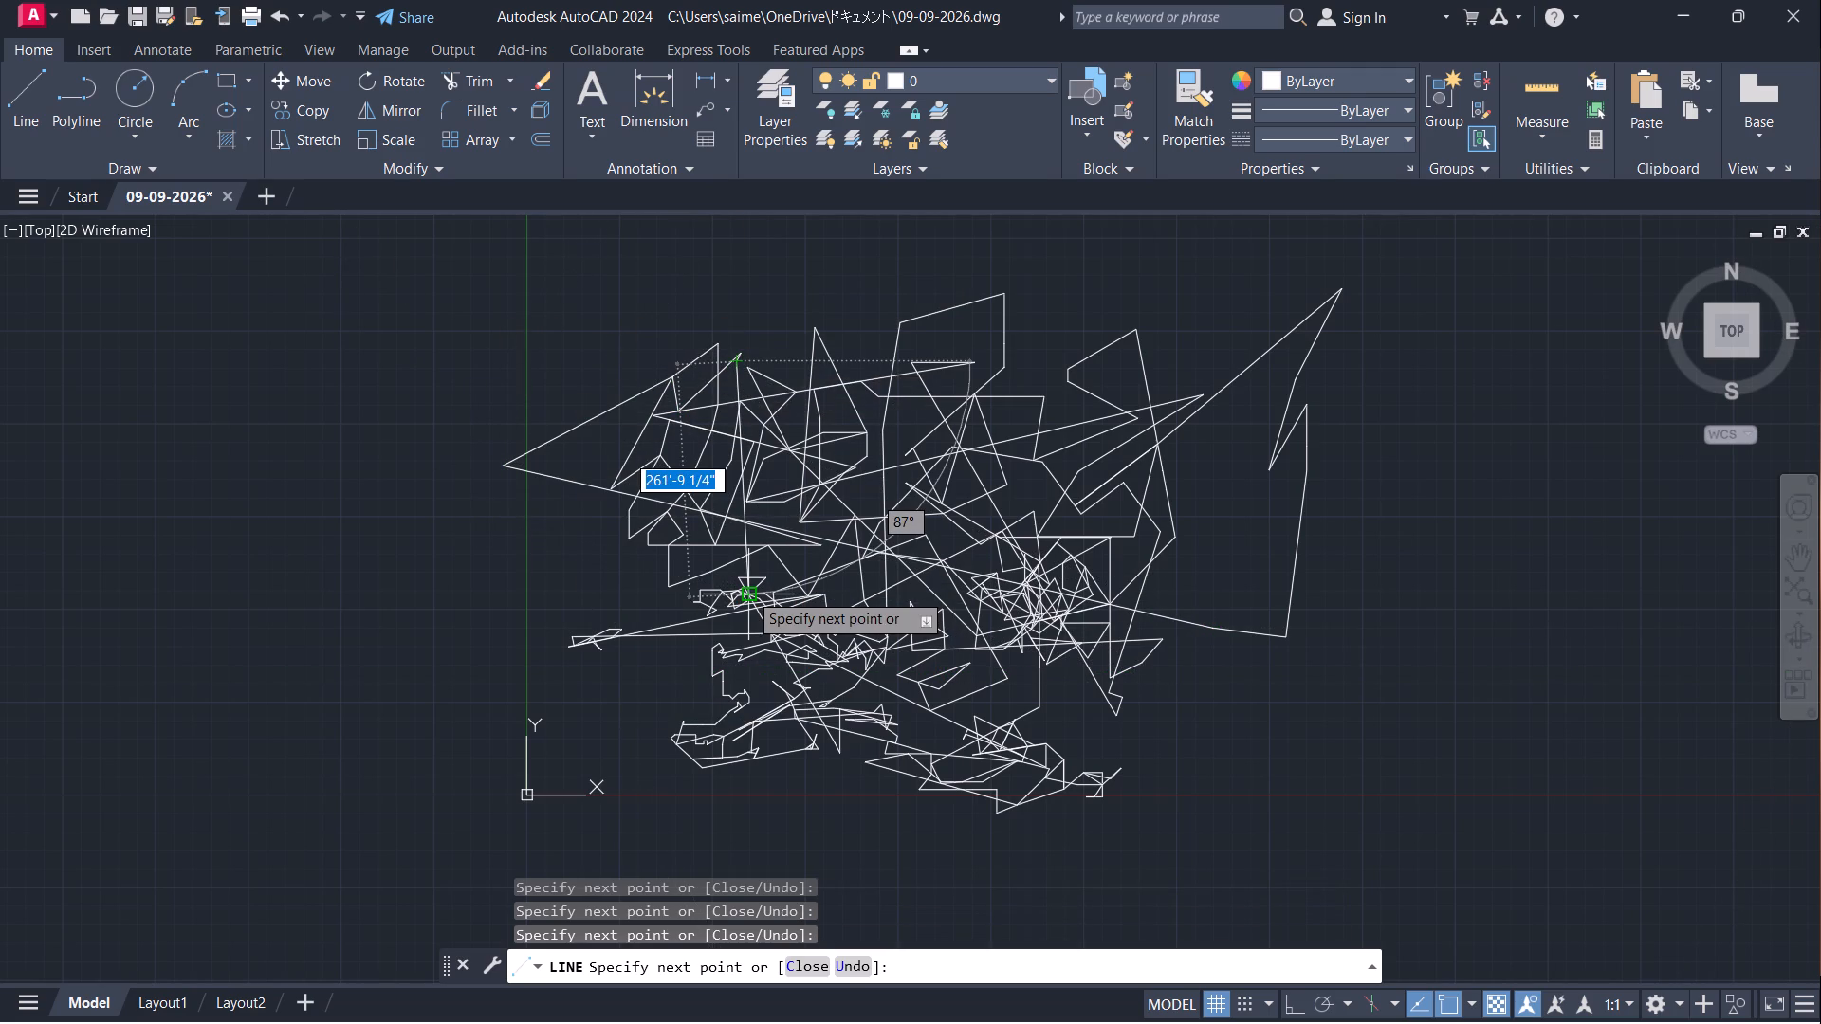
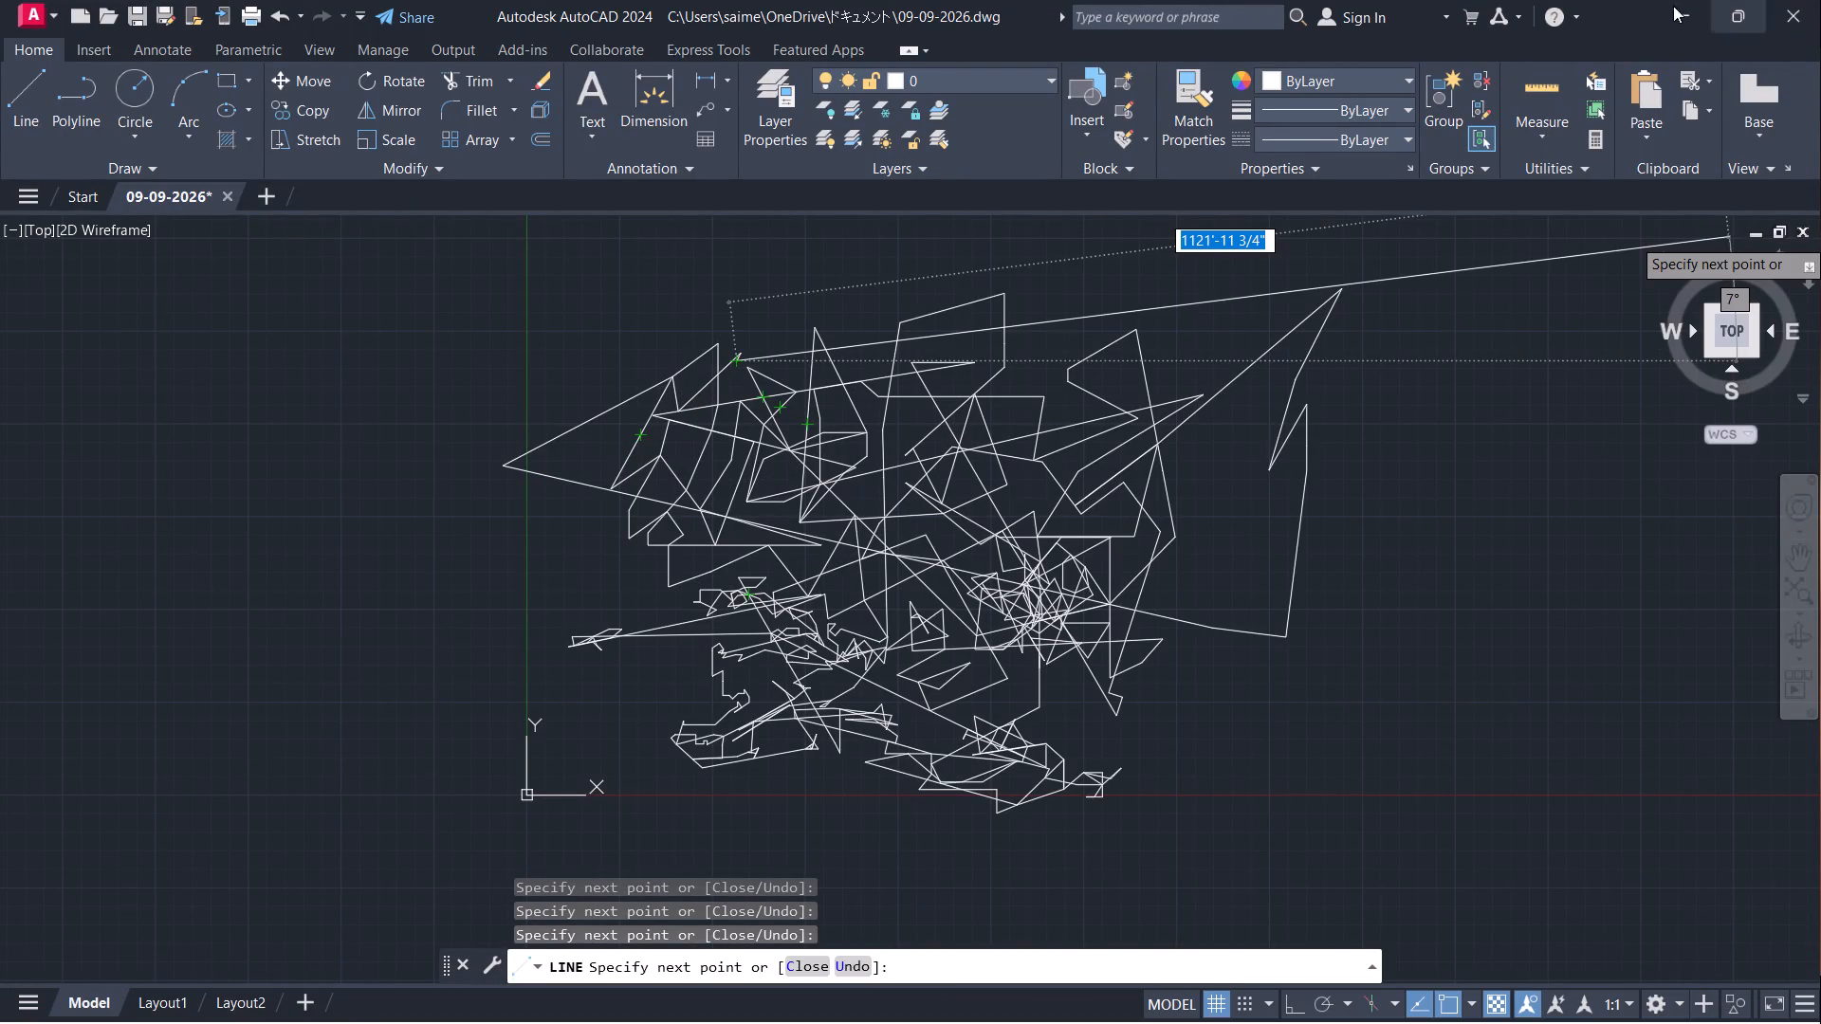
# Continue the line over the tangle's top edge with a long rising segment, a short drop back, and a horizontal segment to the upper-right spike.
pyautogui.click(1064, 289)
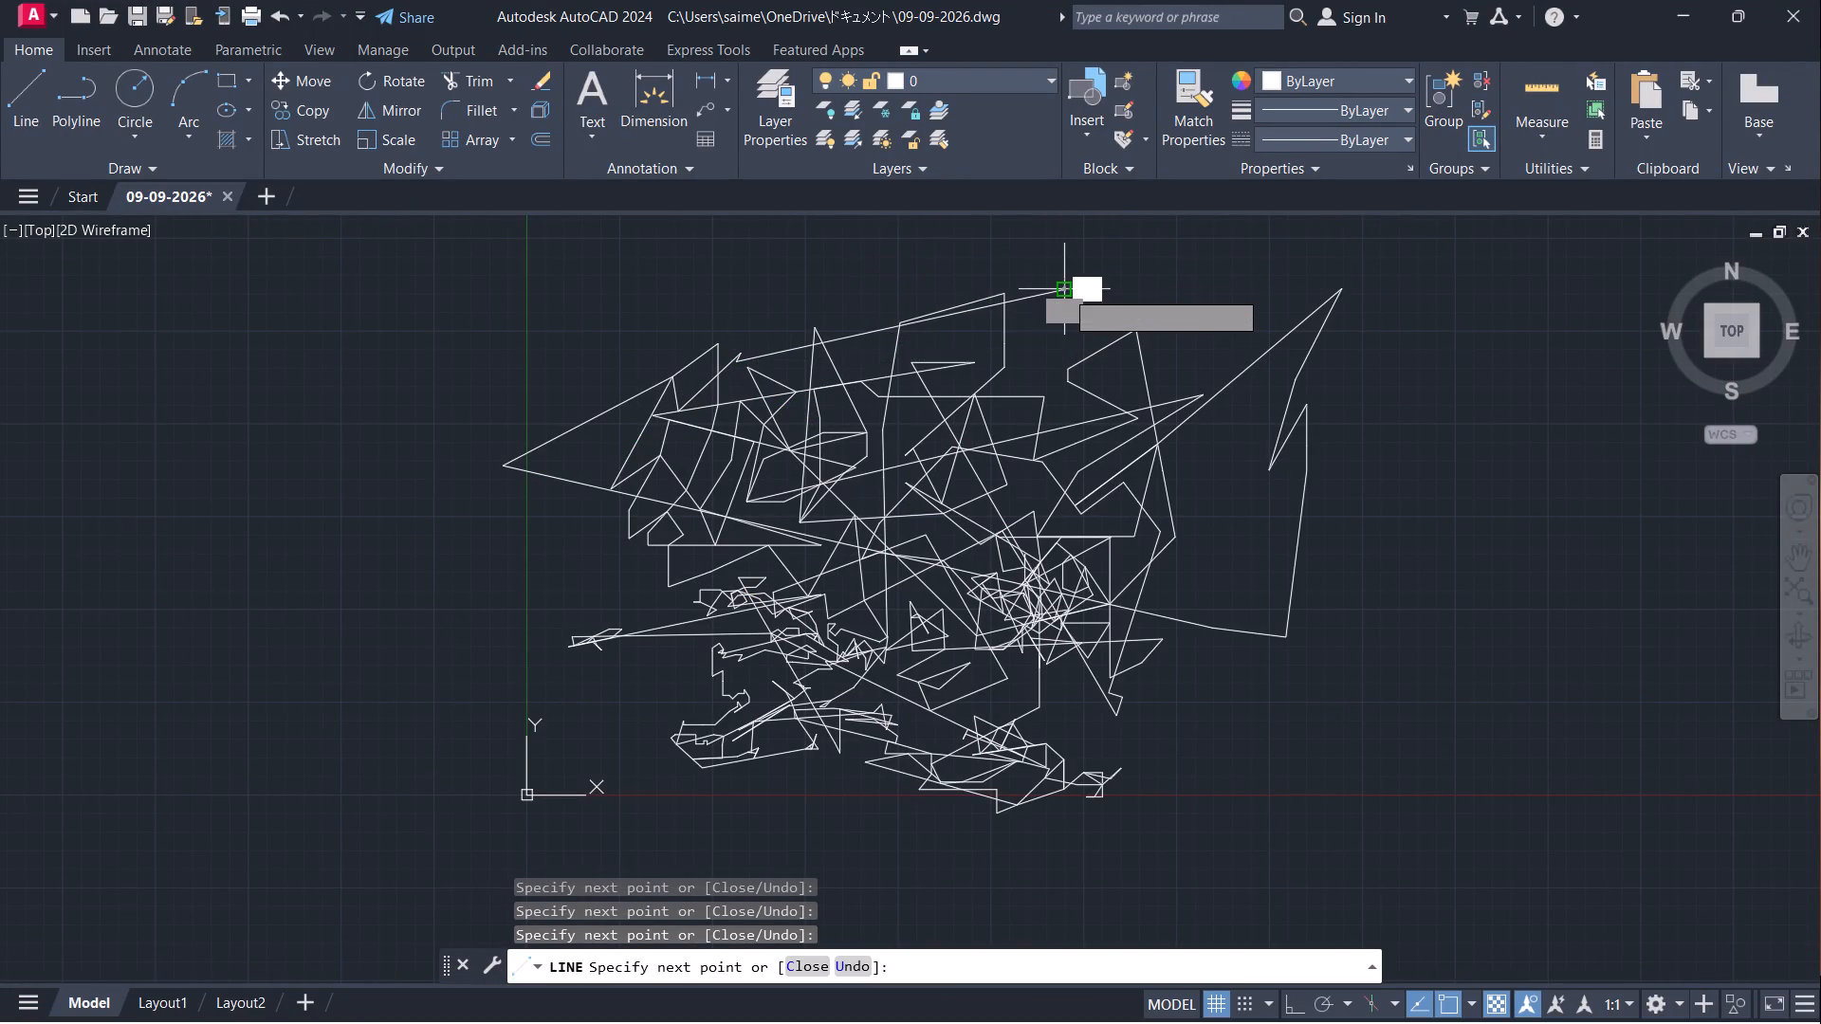
pyautogui.click(1035, 335)
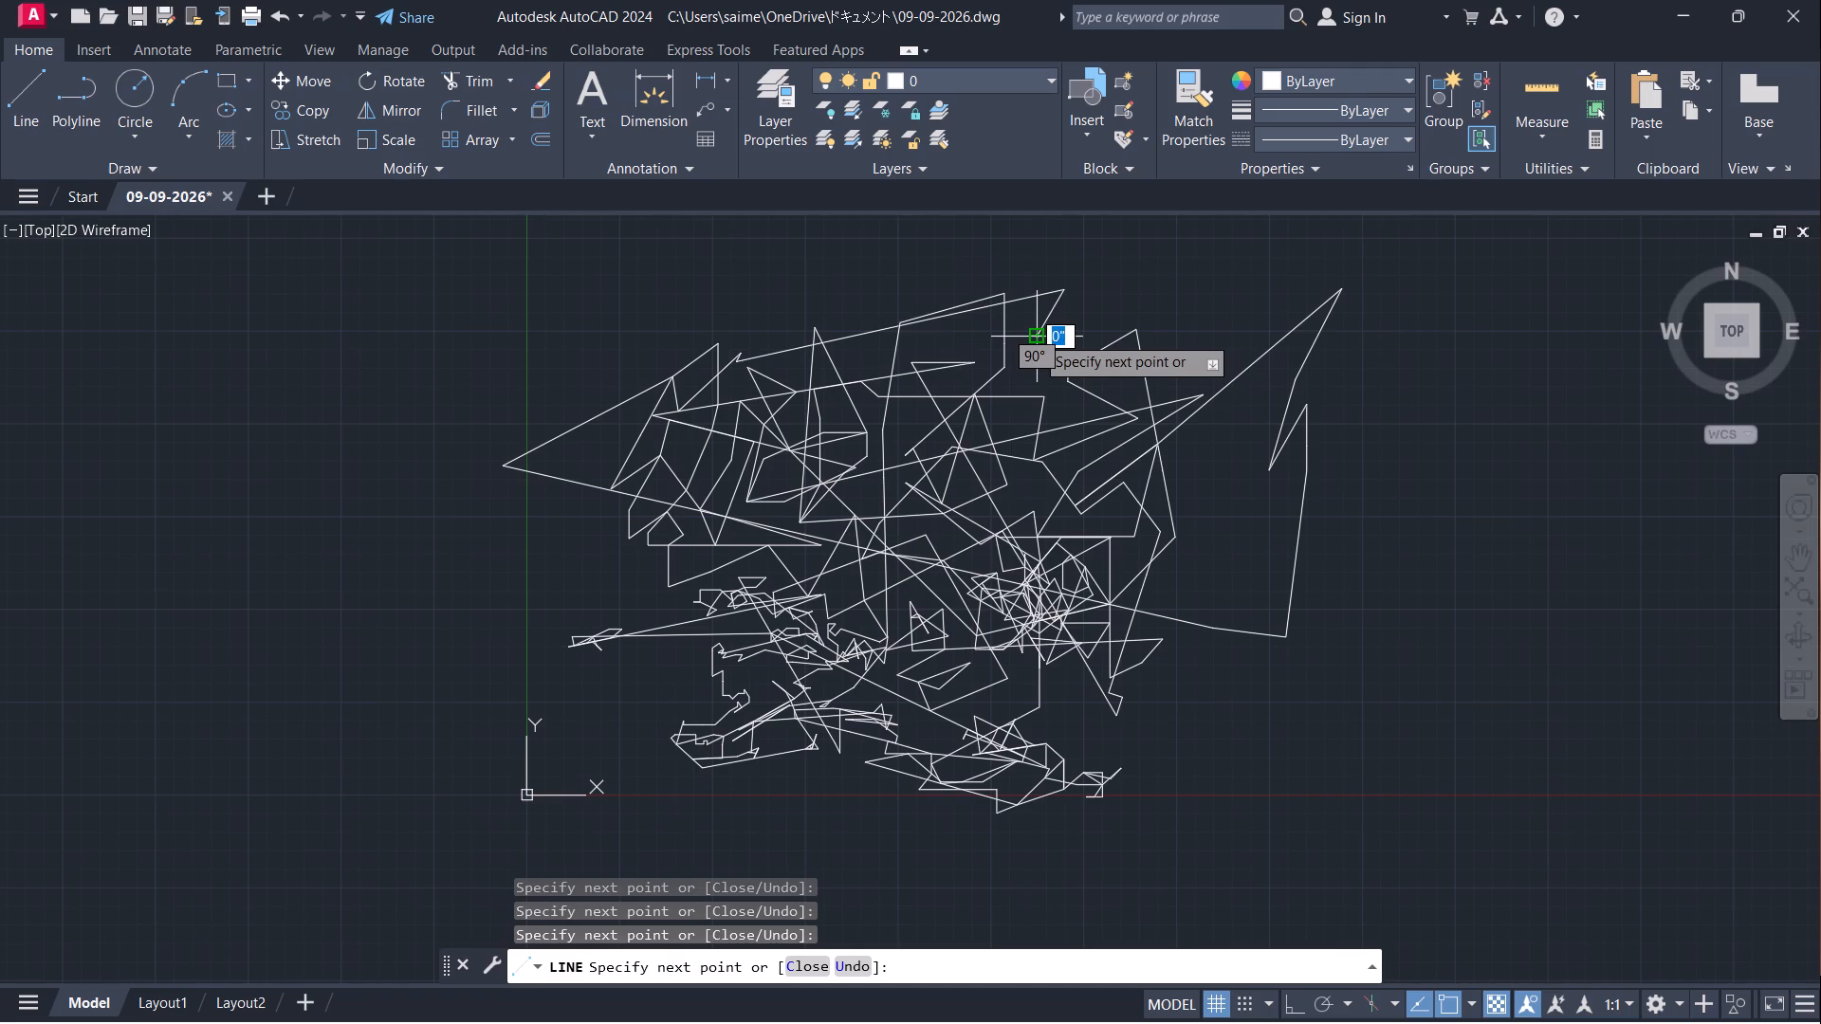
pyautogui.click(1320, 335)
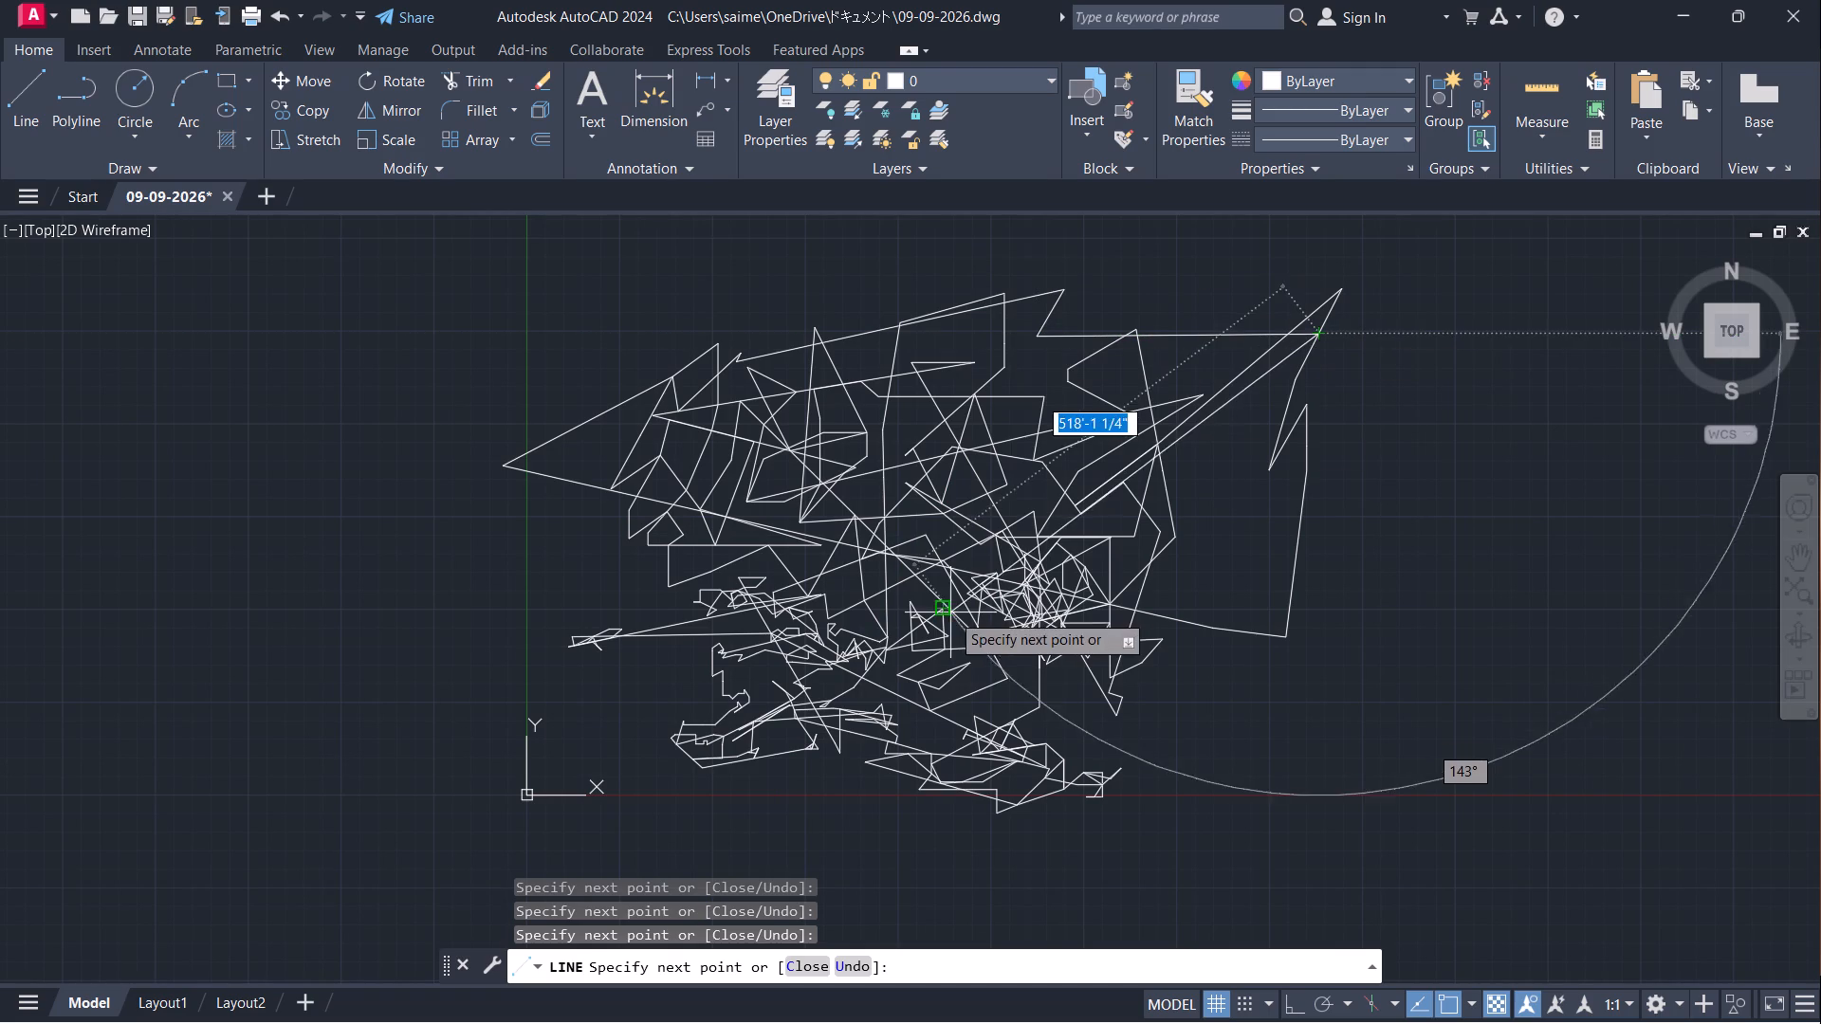
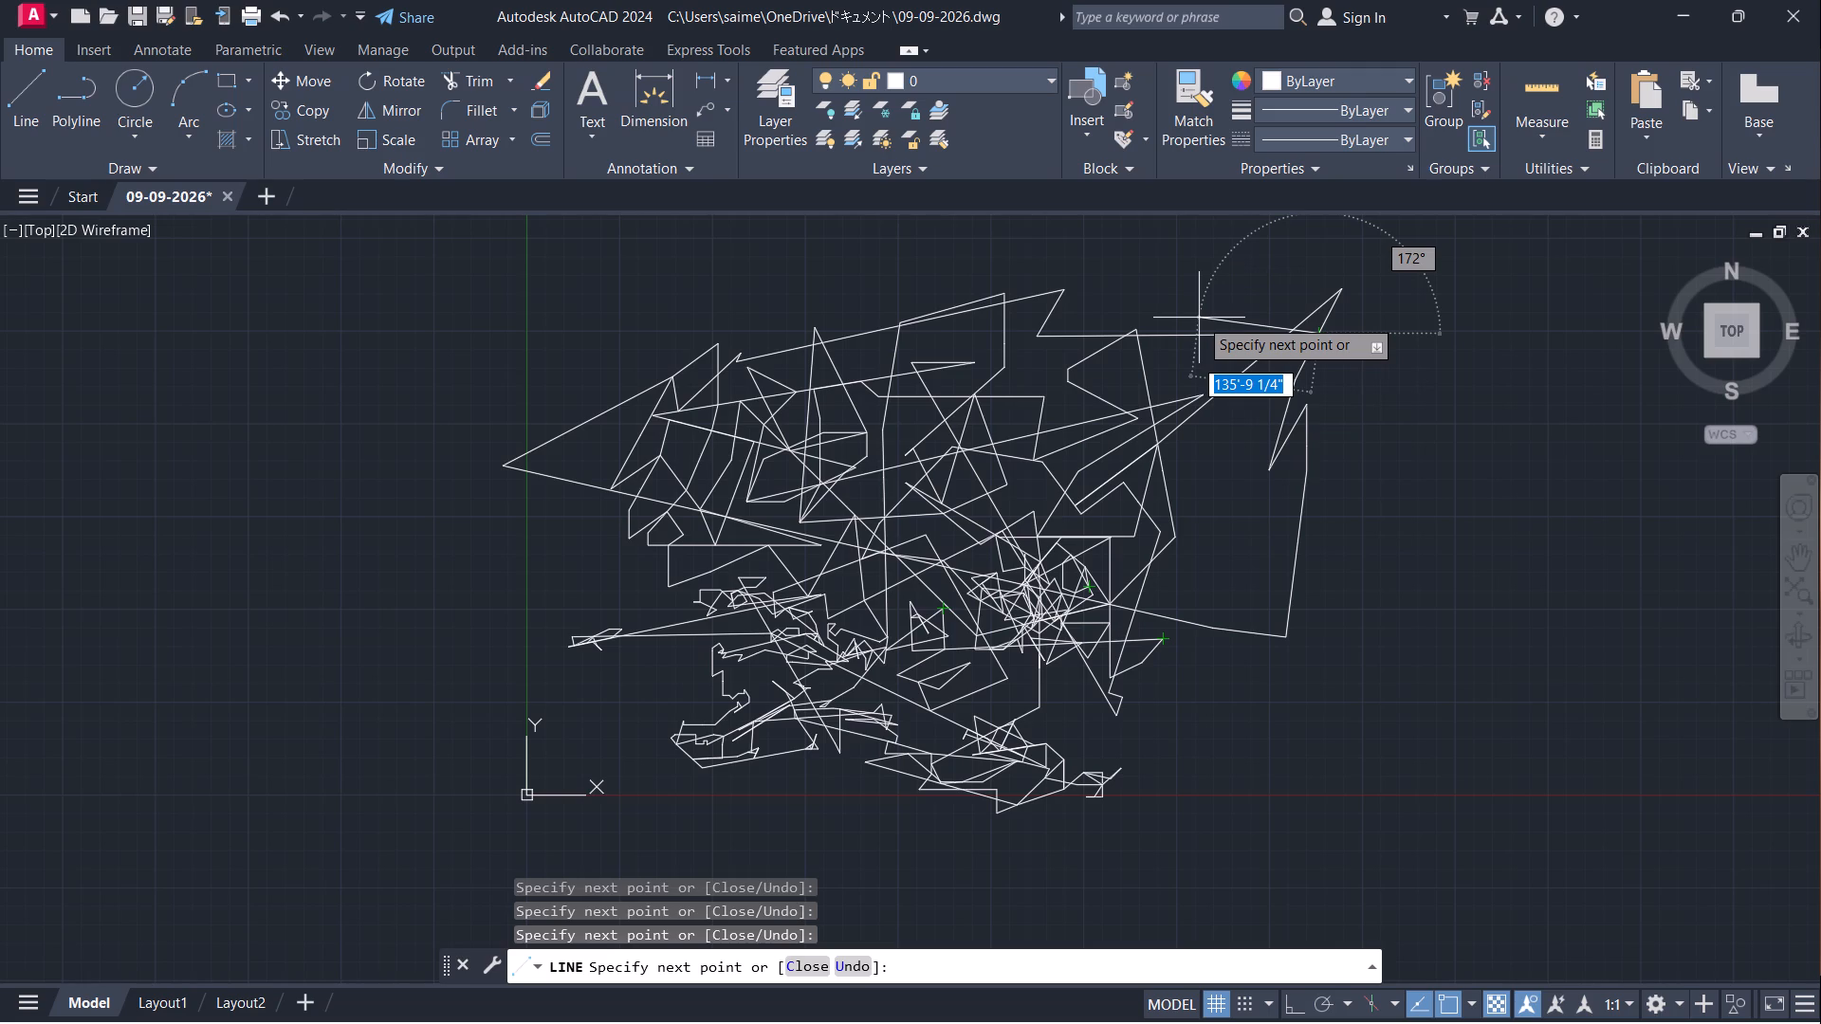
# Continue the line down the tangle's right side, with an about 288' segment out to a far-right spike and an about 166' segment back.
pyautogui.click(1153, 309)
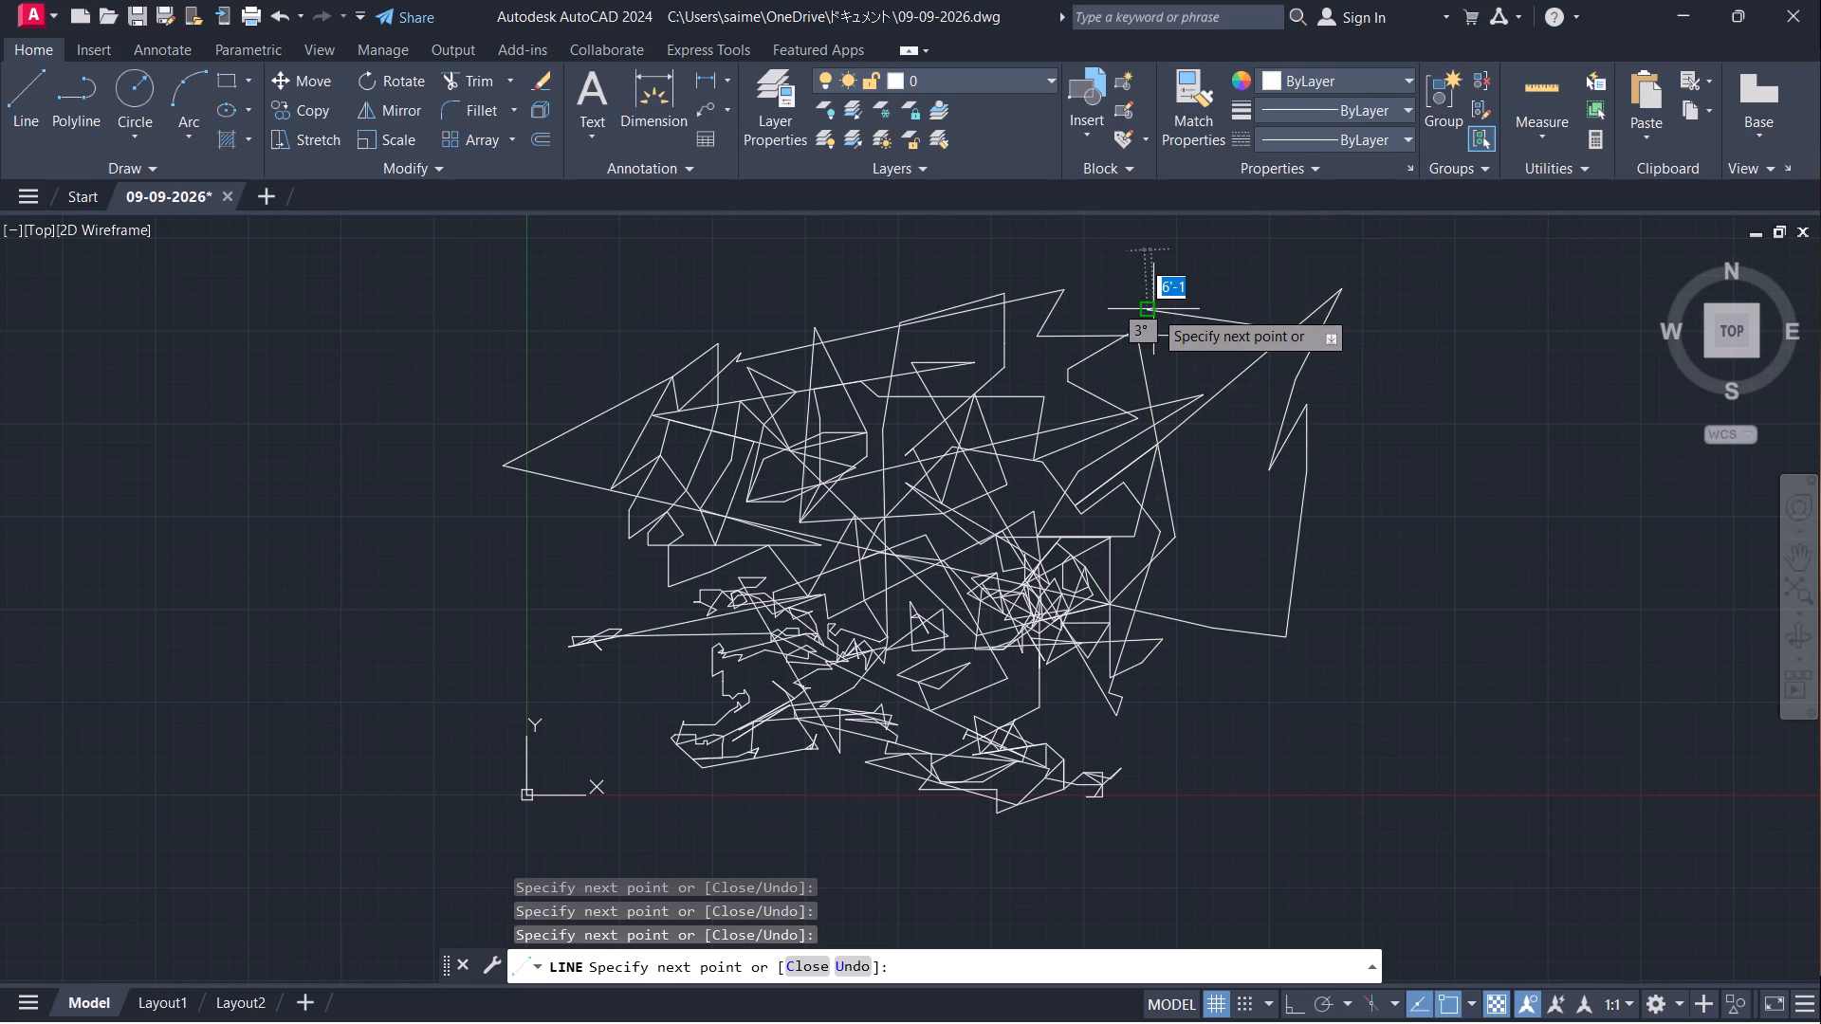
pyautogui.click(1234, 460)
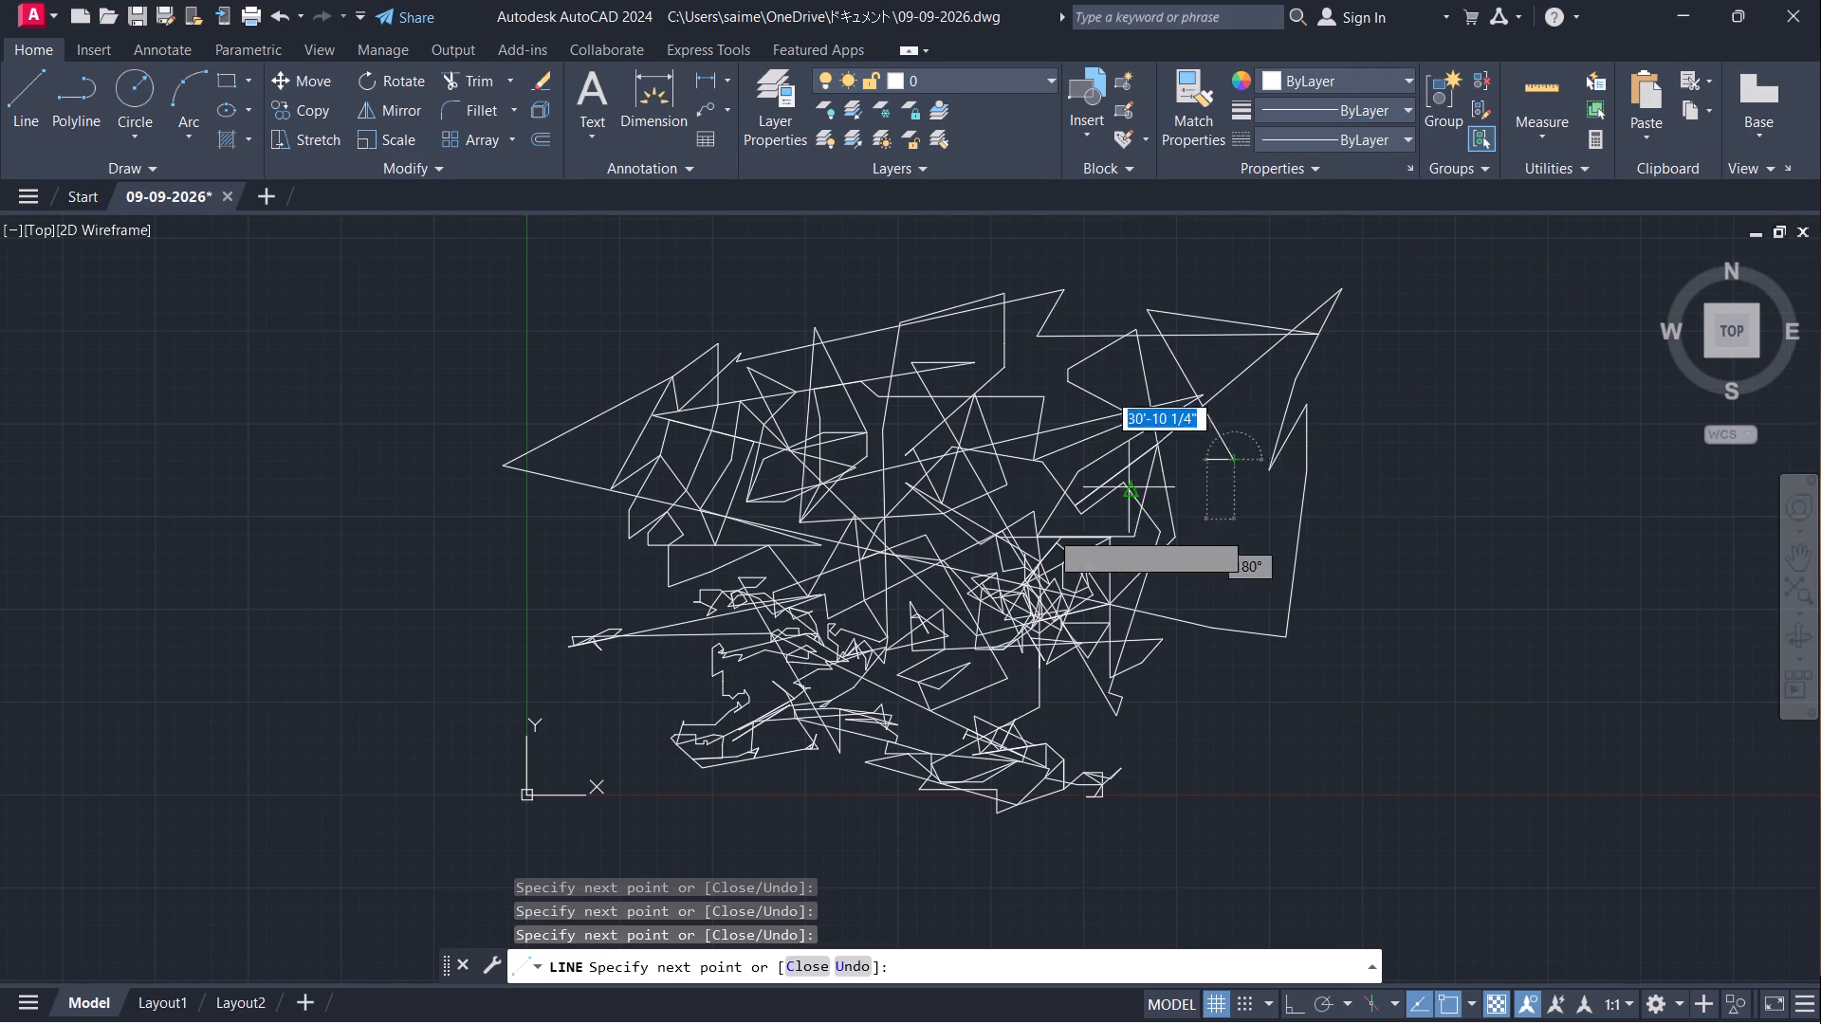
pyautogui.click(1222, 558)
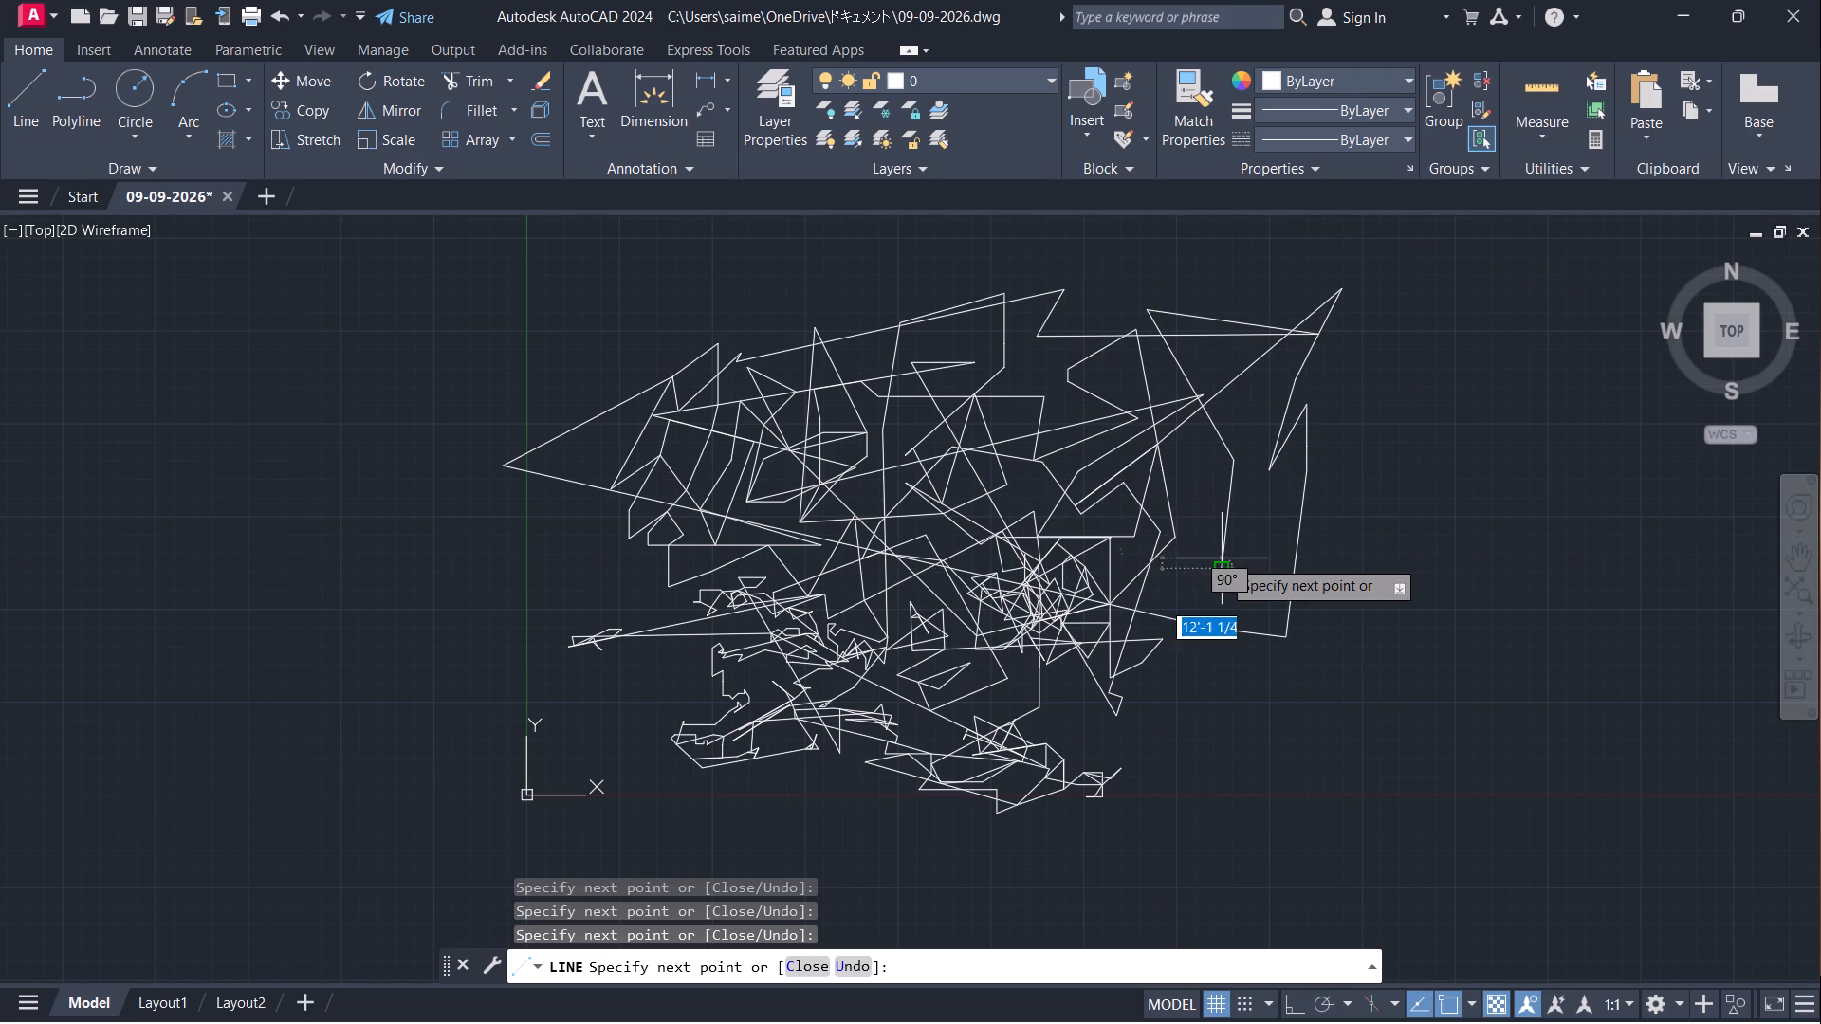
pyautogui.click(1163, 647)
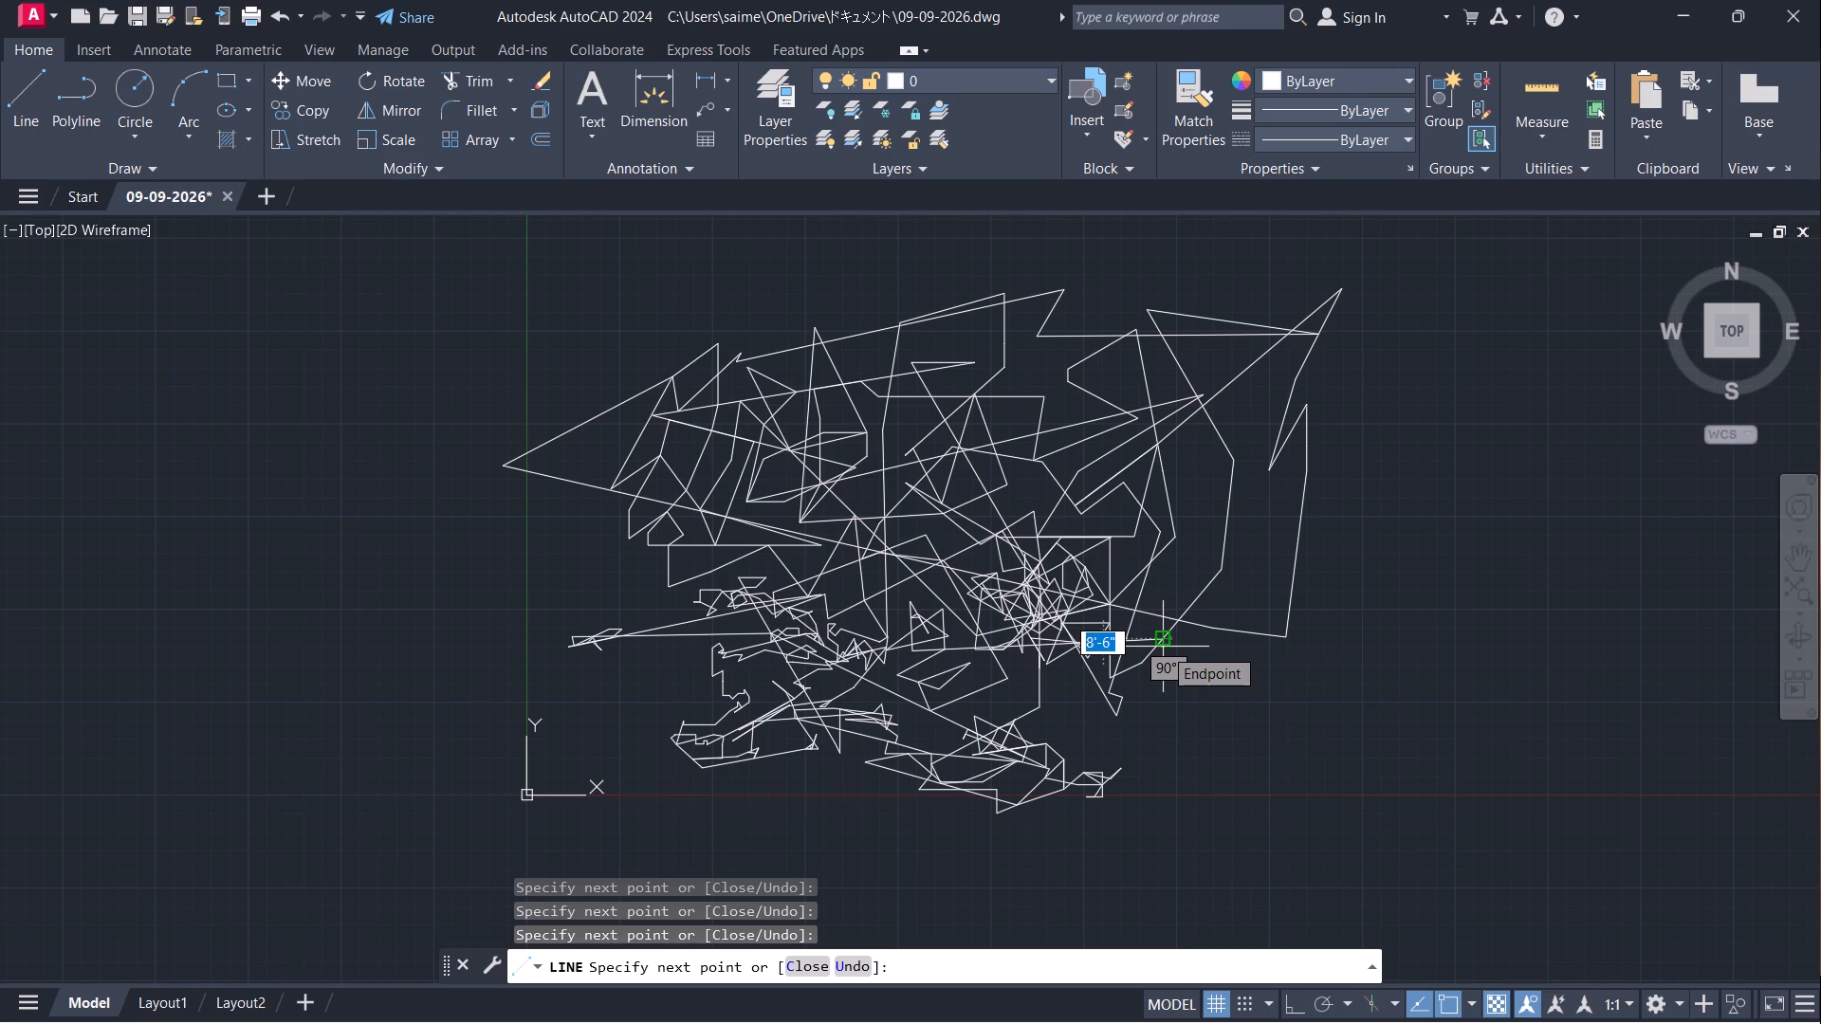
pyautogui.click(1375, 495)
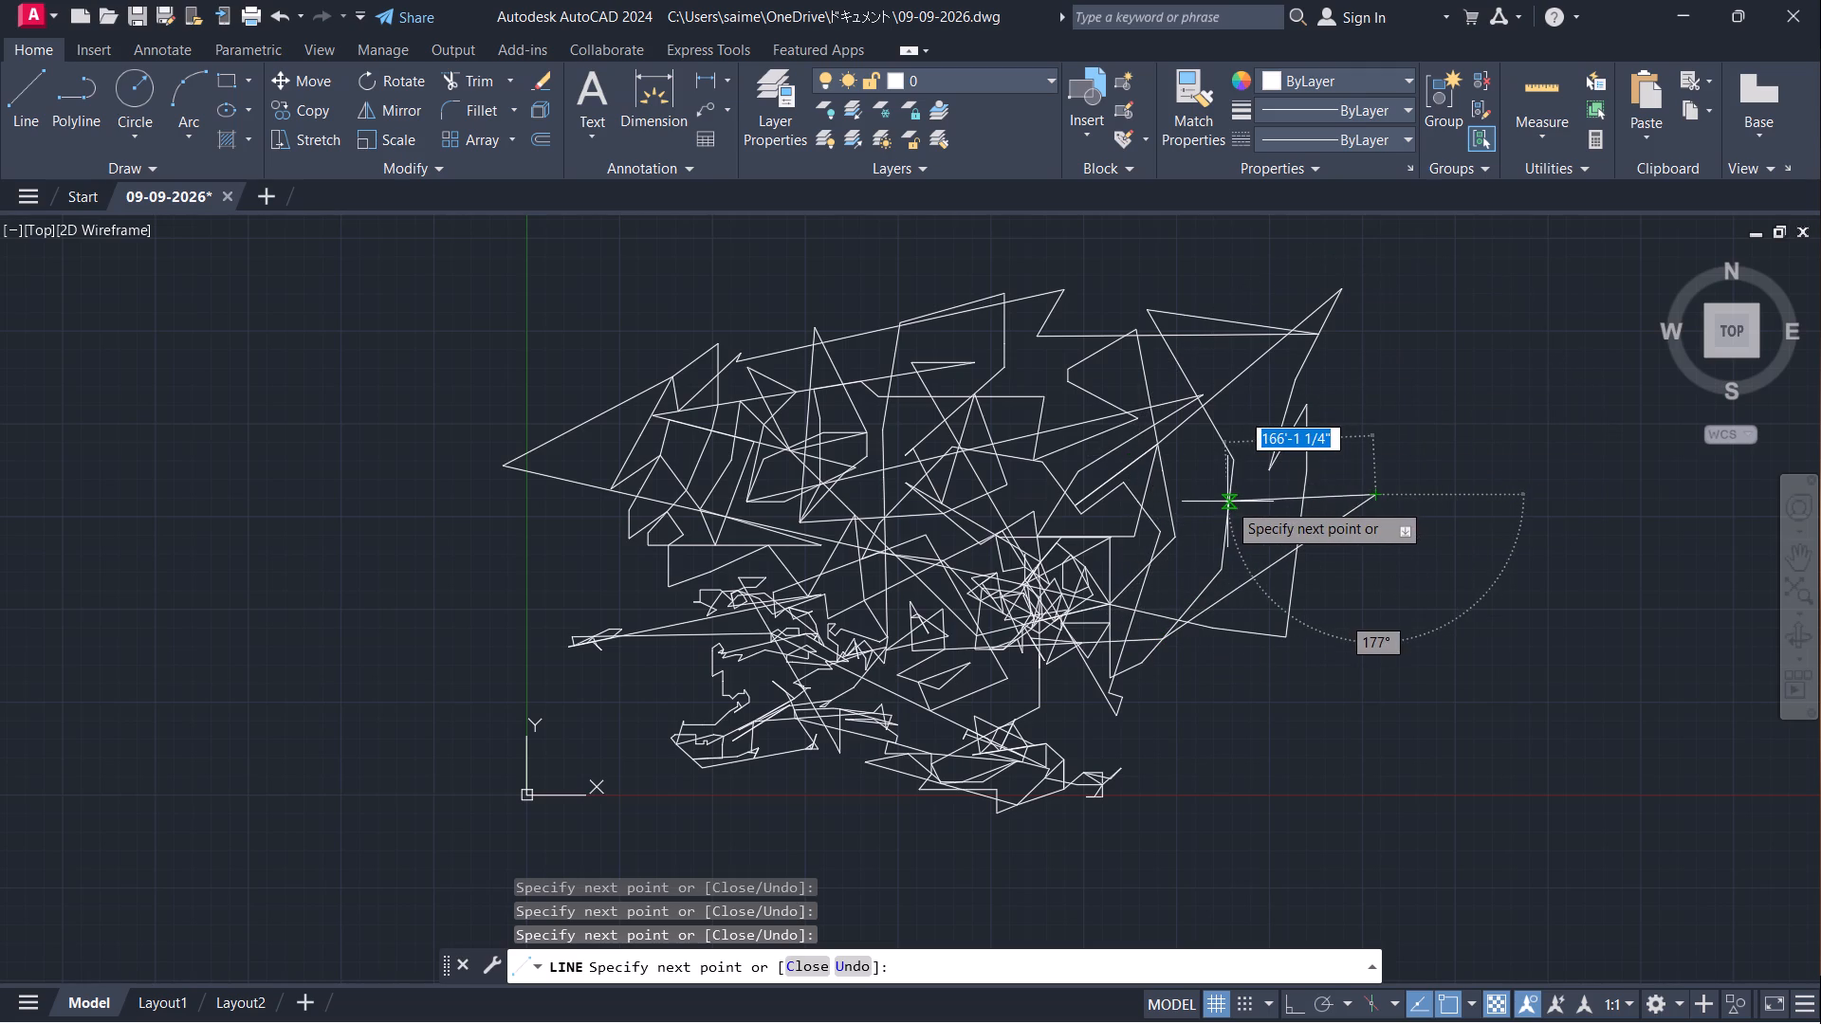
pyautogui.click(1227, 502)
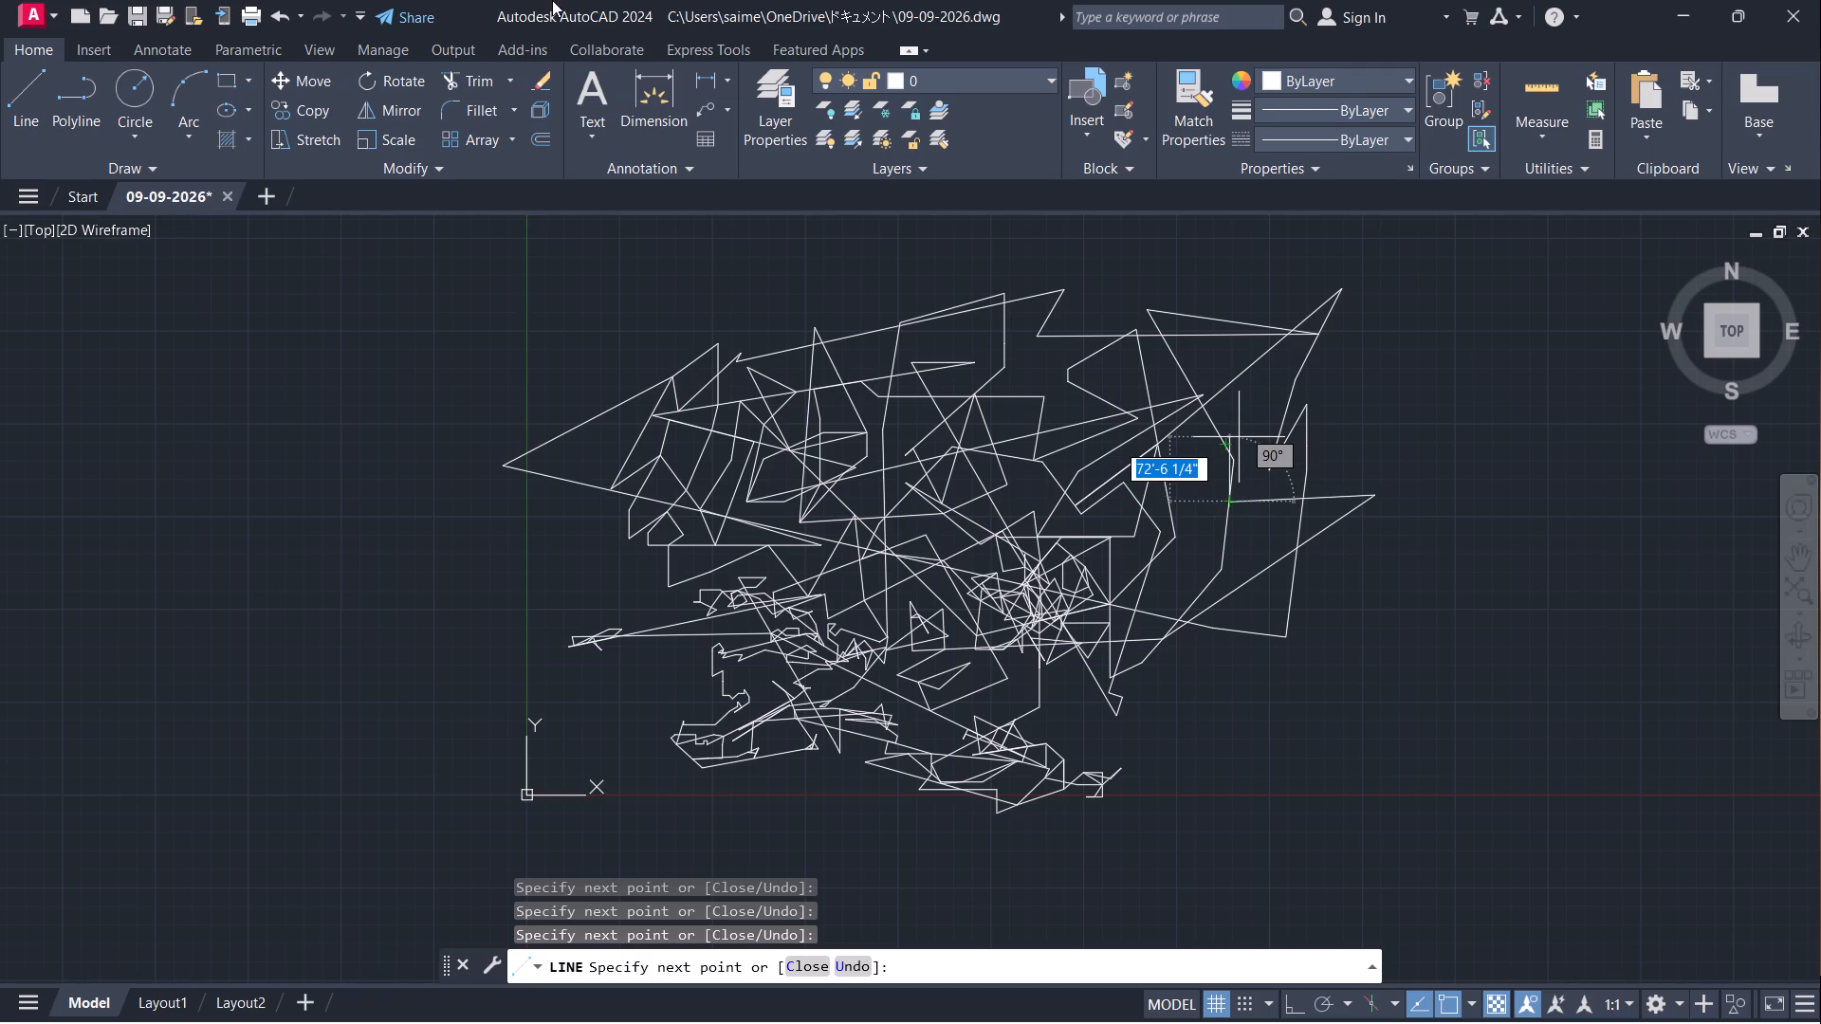
# Continue the line with a long segment across the tangle to a new upper-left peak and two descending segments near the far-left corner.
pyautogui.click(470, 56)
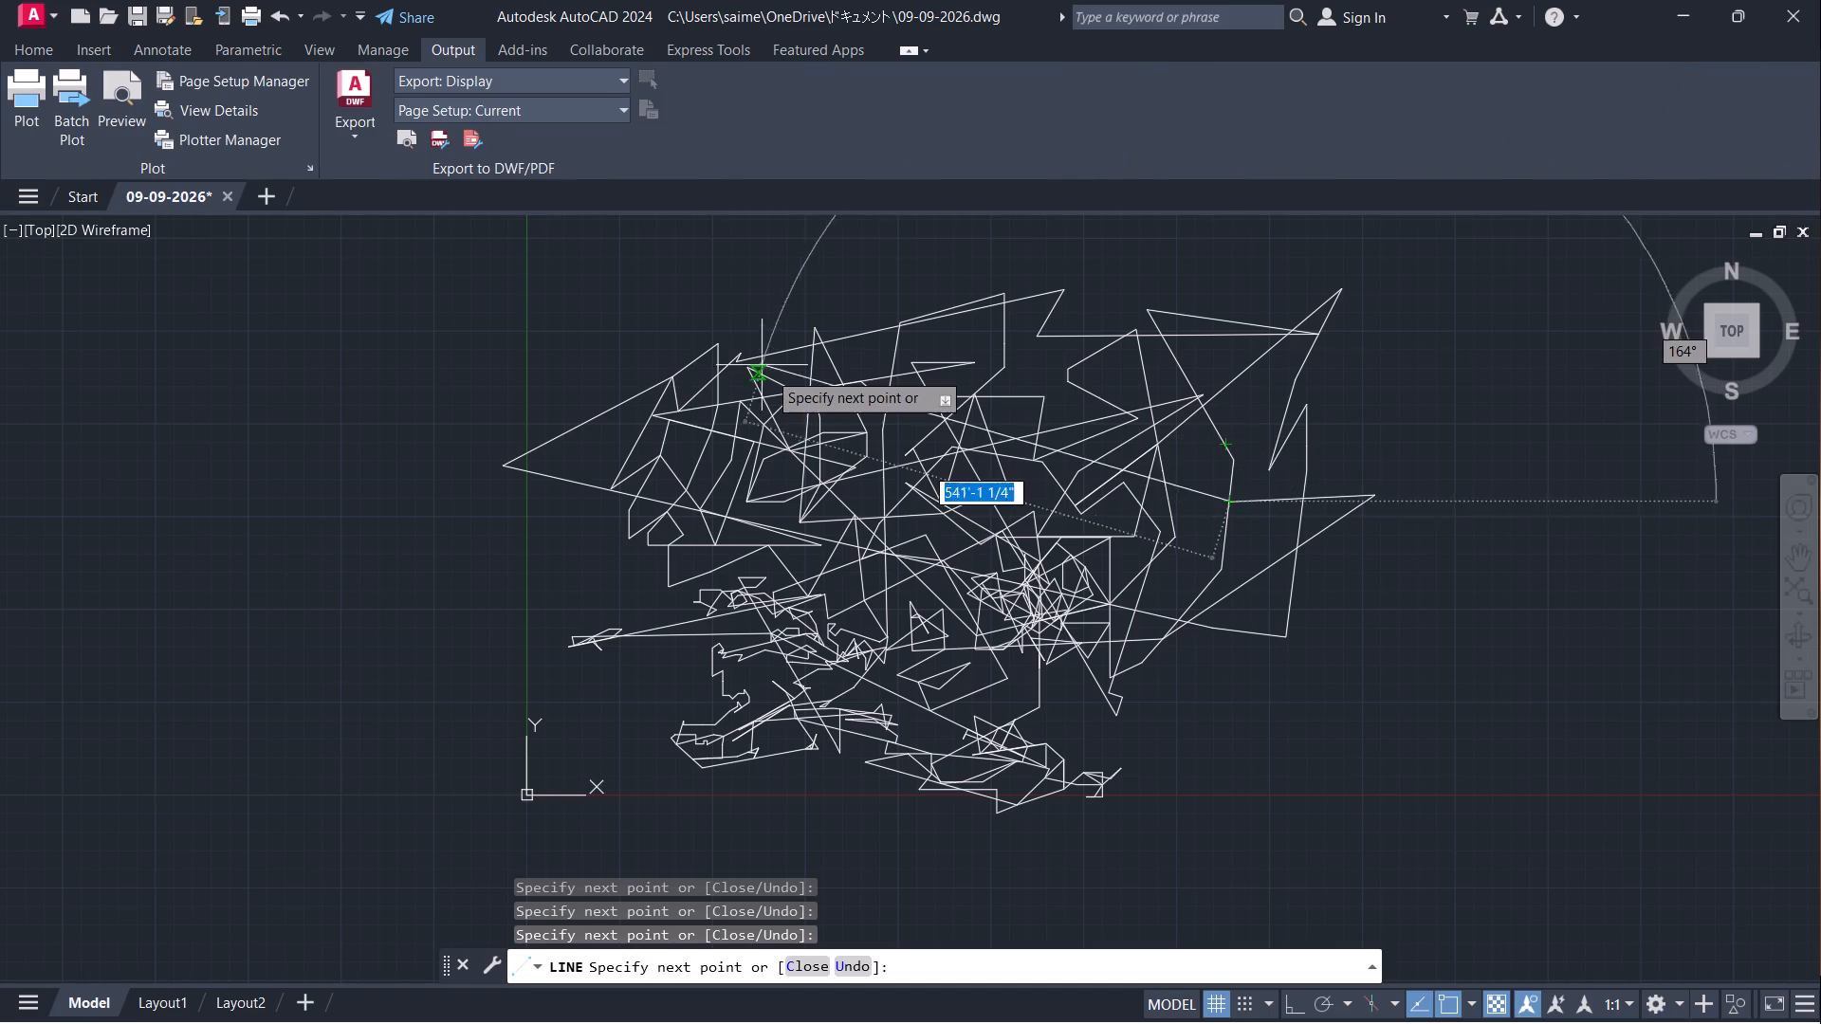
pyautogui.click(819, 297)
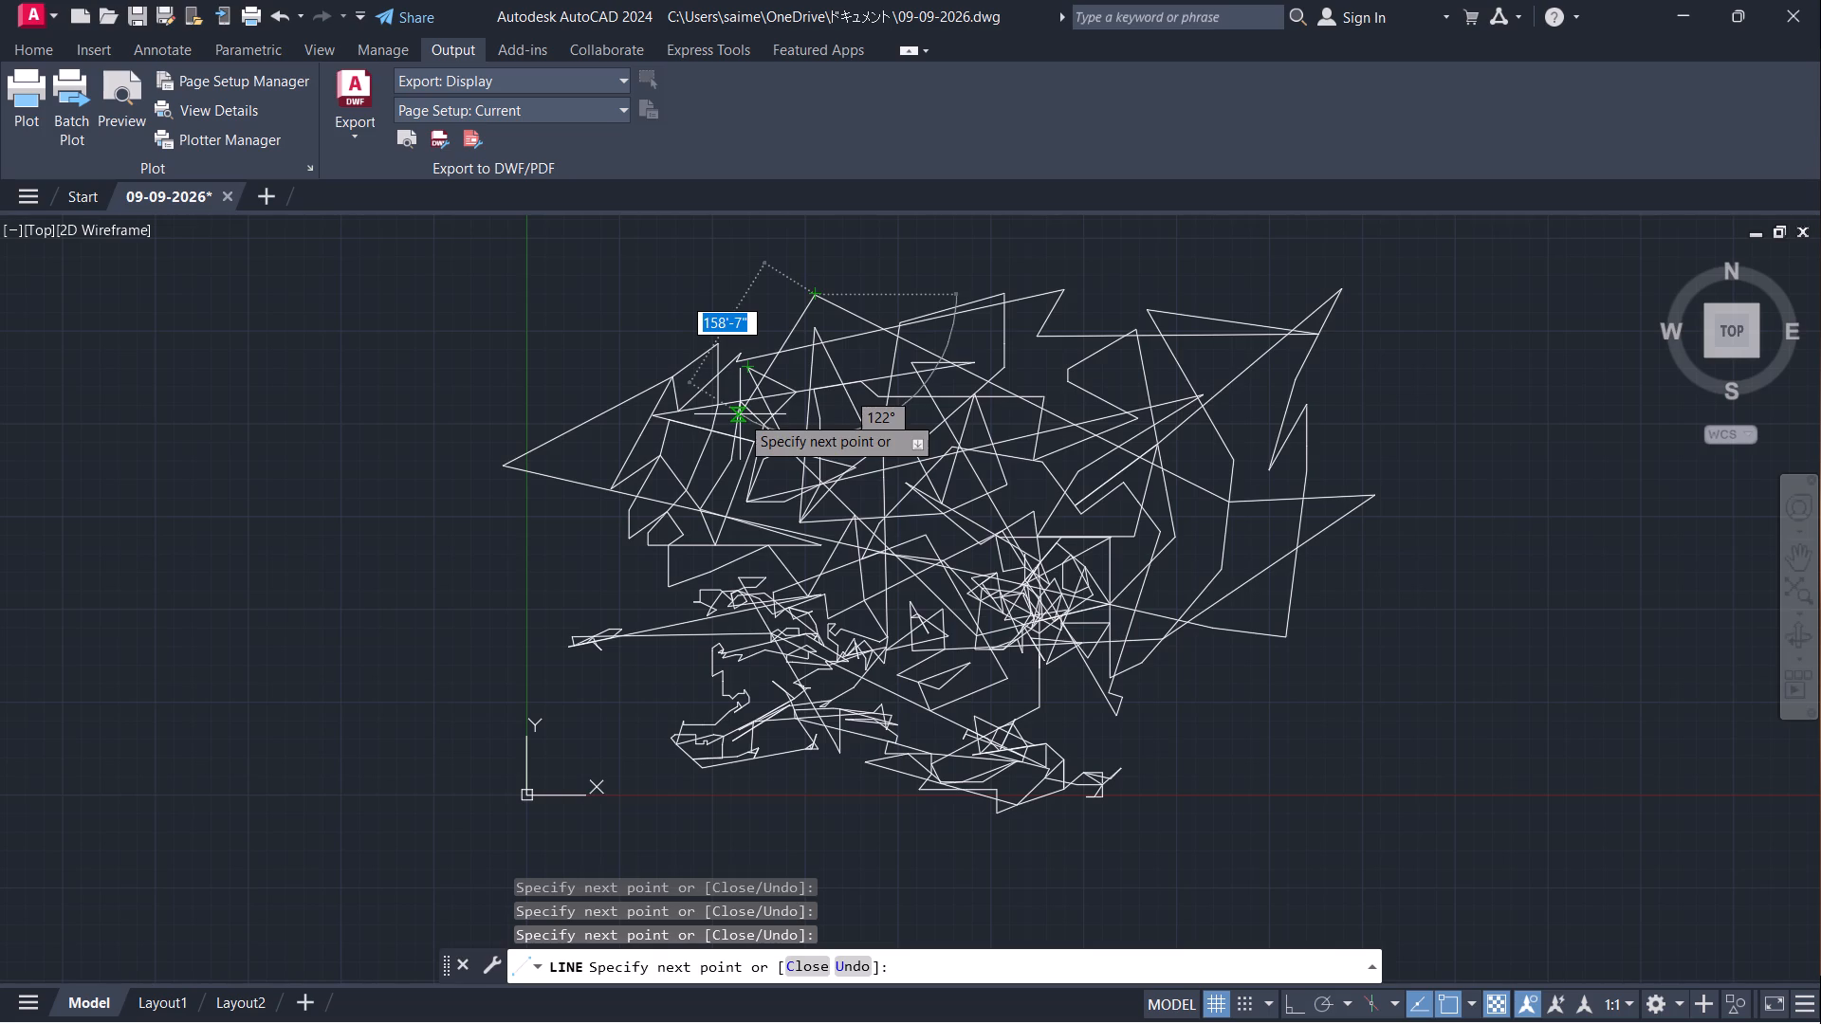
pyautogui.click(782, 384)
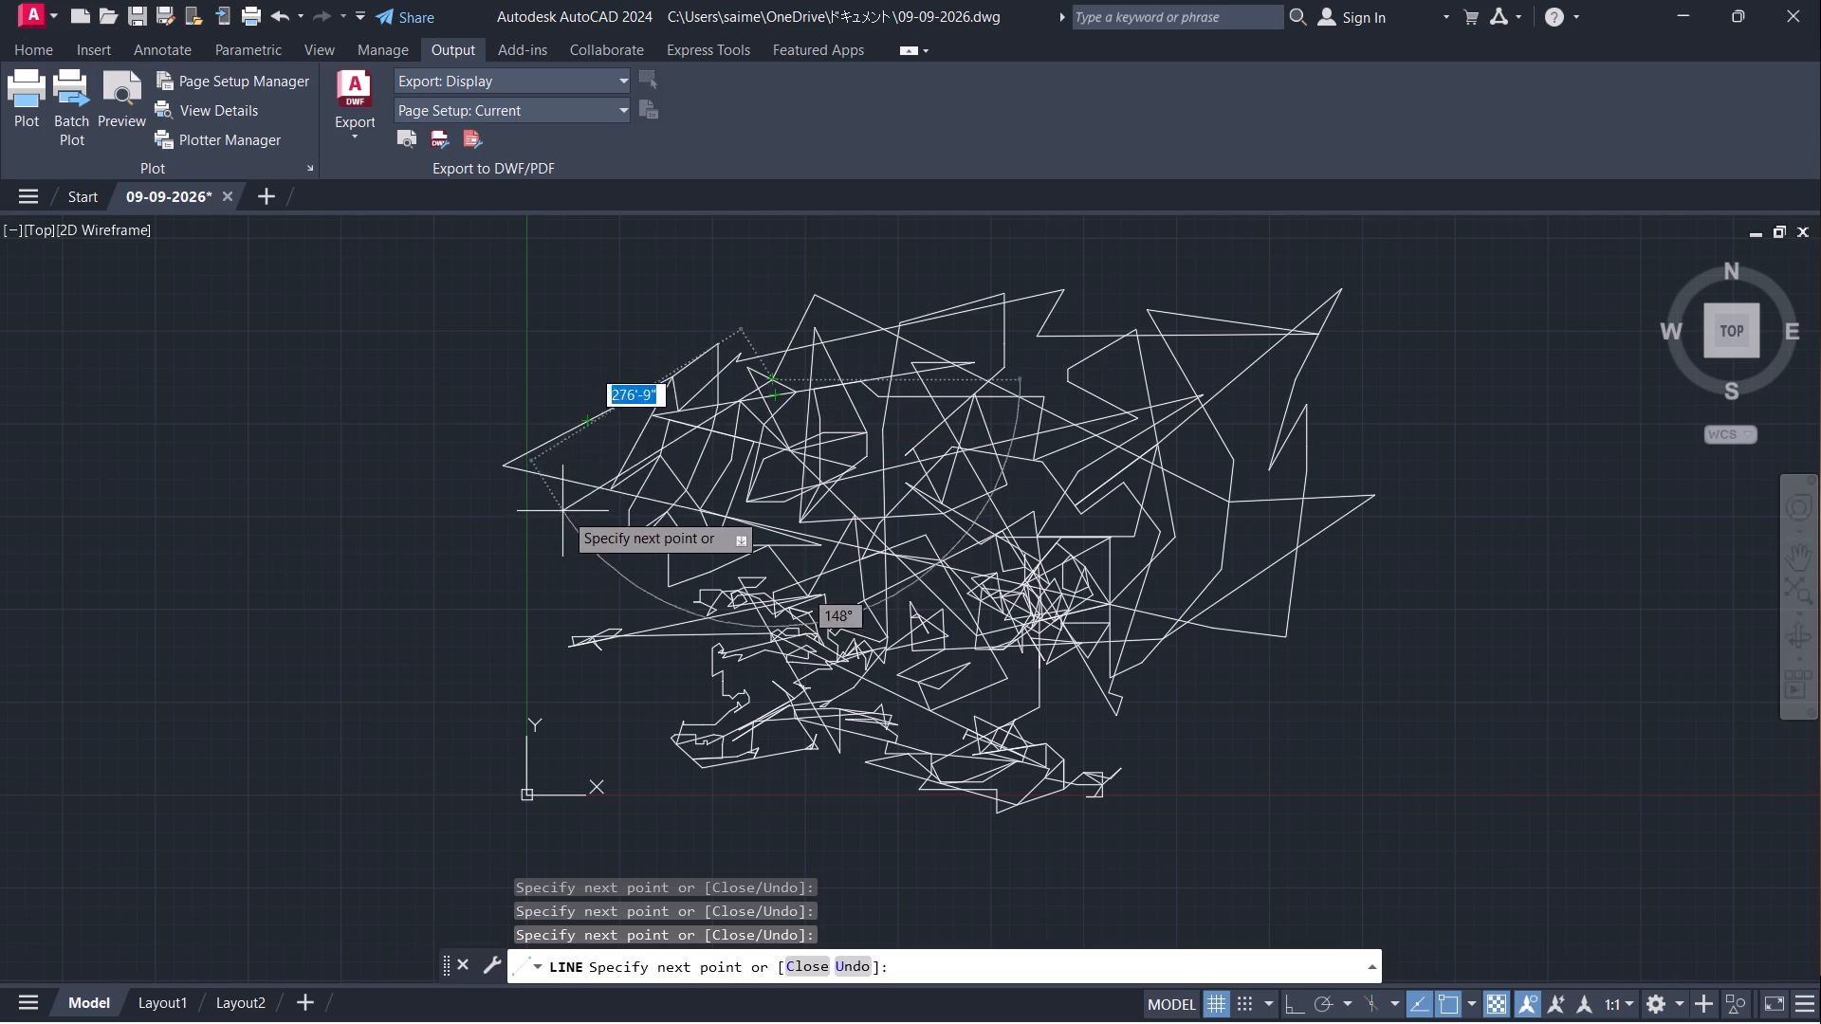
pyautogui.click(561, 478)
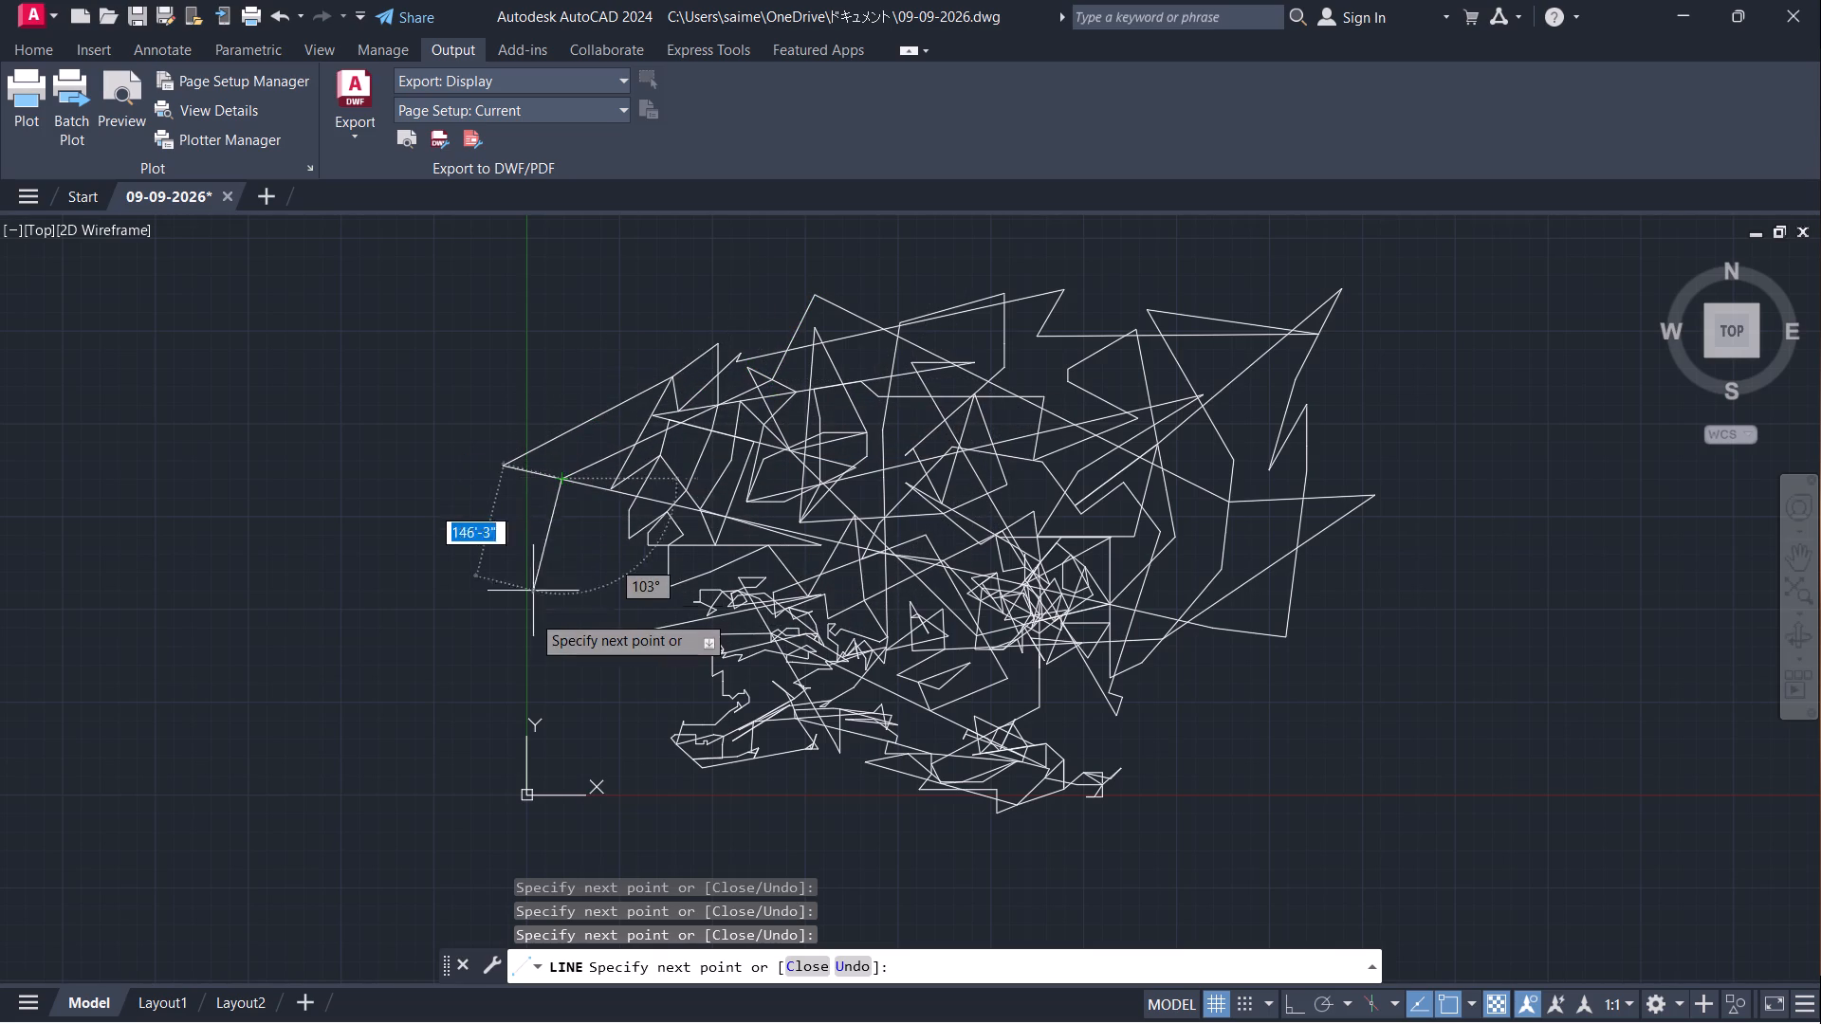
# Continue the line through overlapping triangles below the tangle's far-left corner, ending at their outermost left vertex.
pyautogui.click(599, 625)
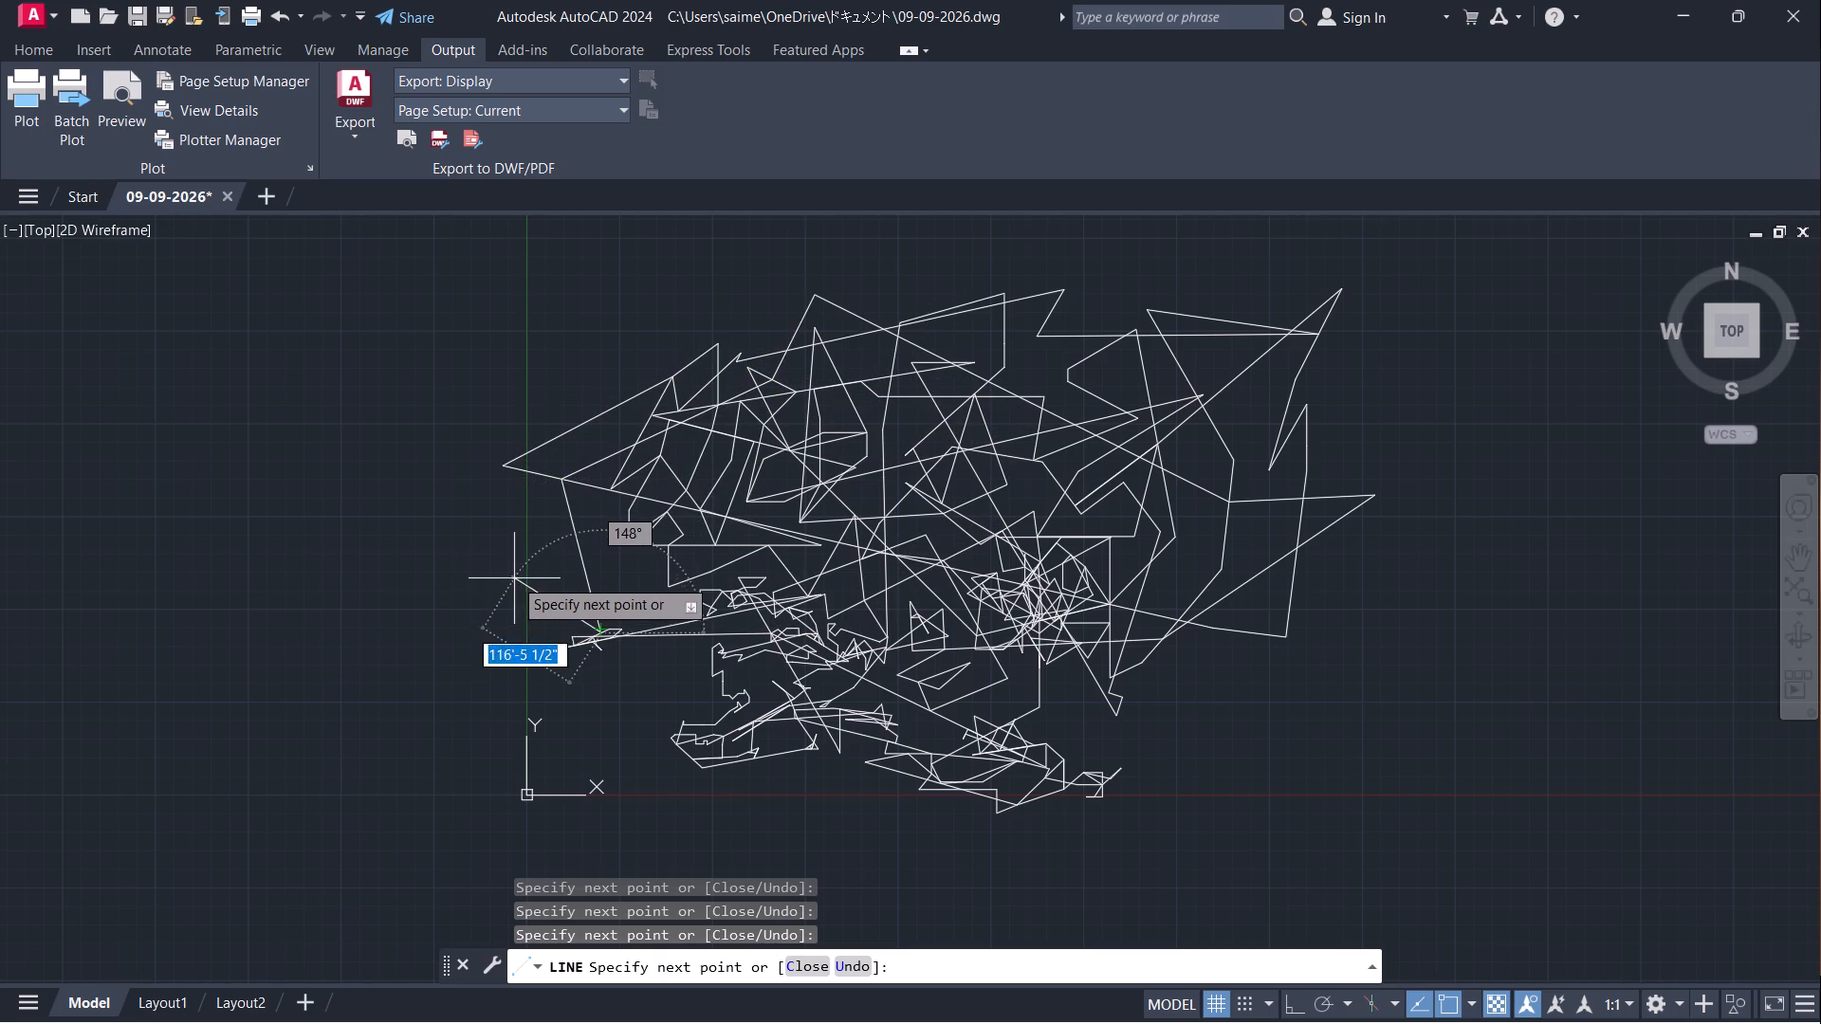
pyautogui.click(476, 562)
pyautogui.doubleClick(640, 581)
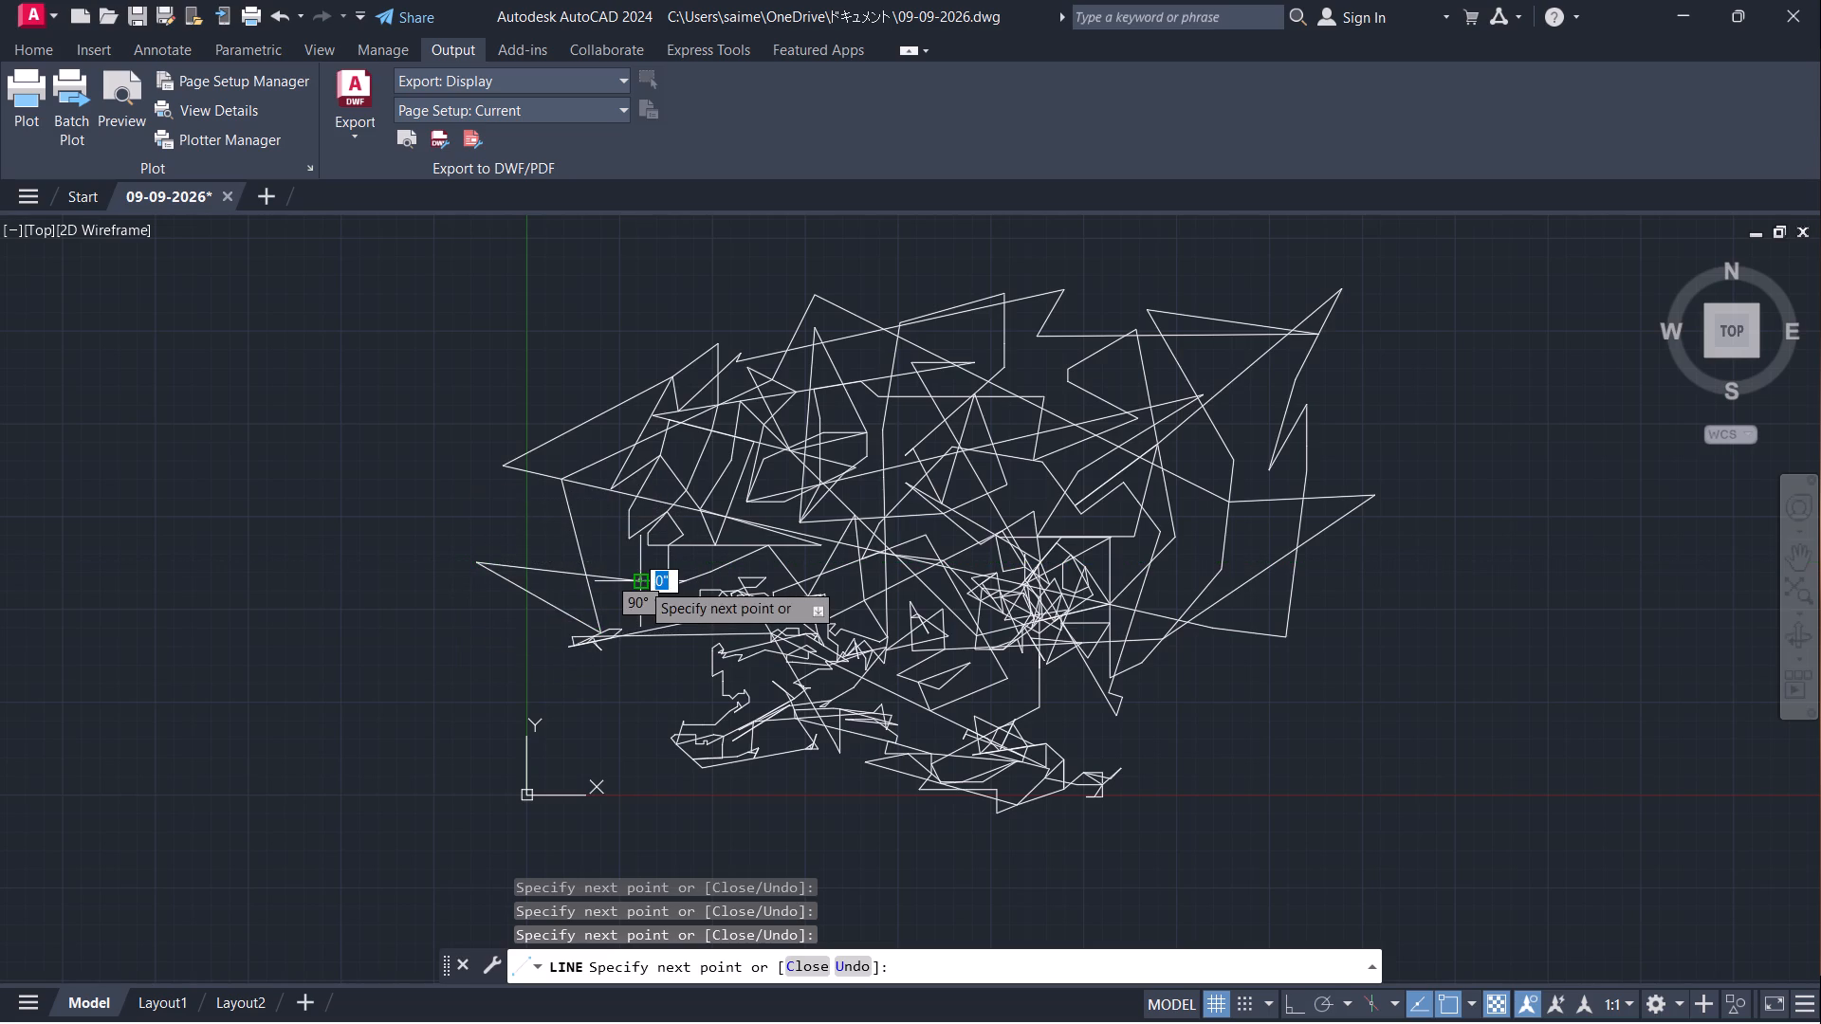
pyautogui.click(557, 468)
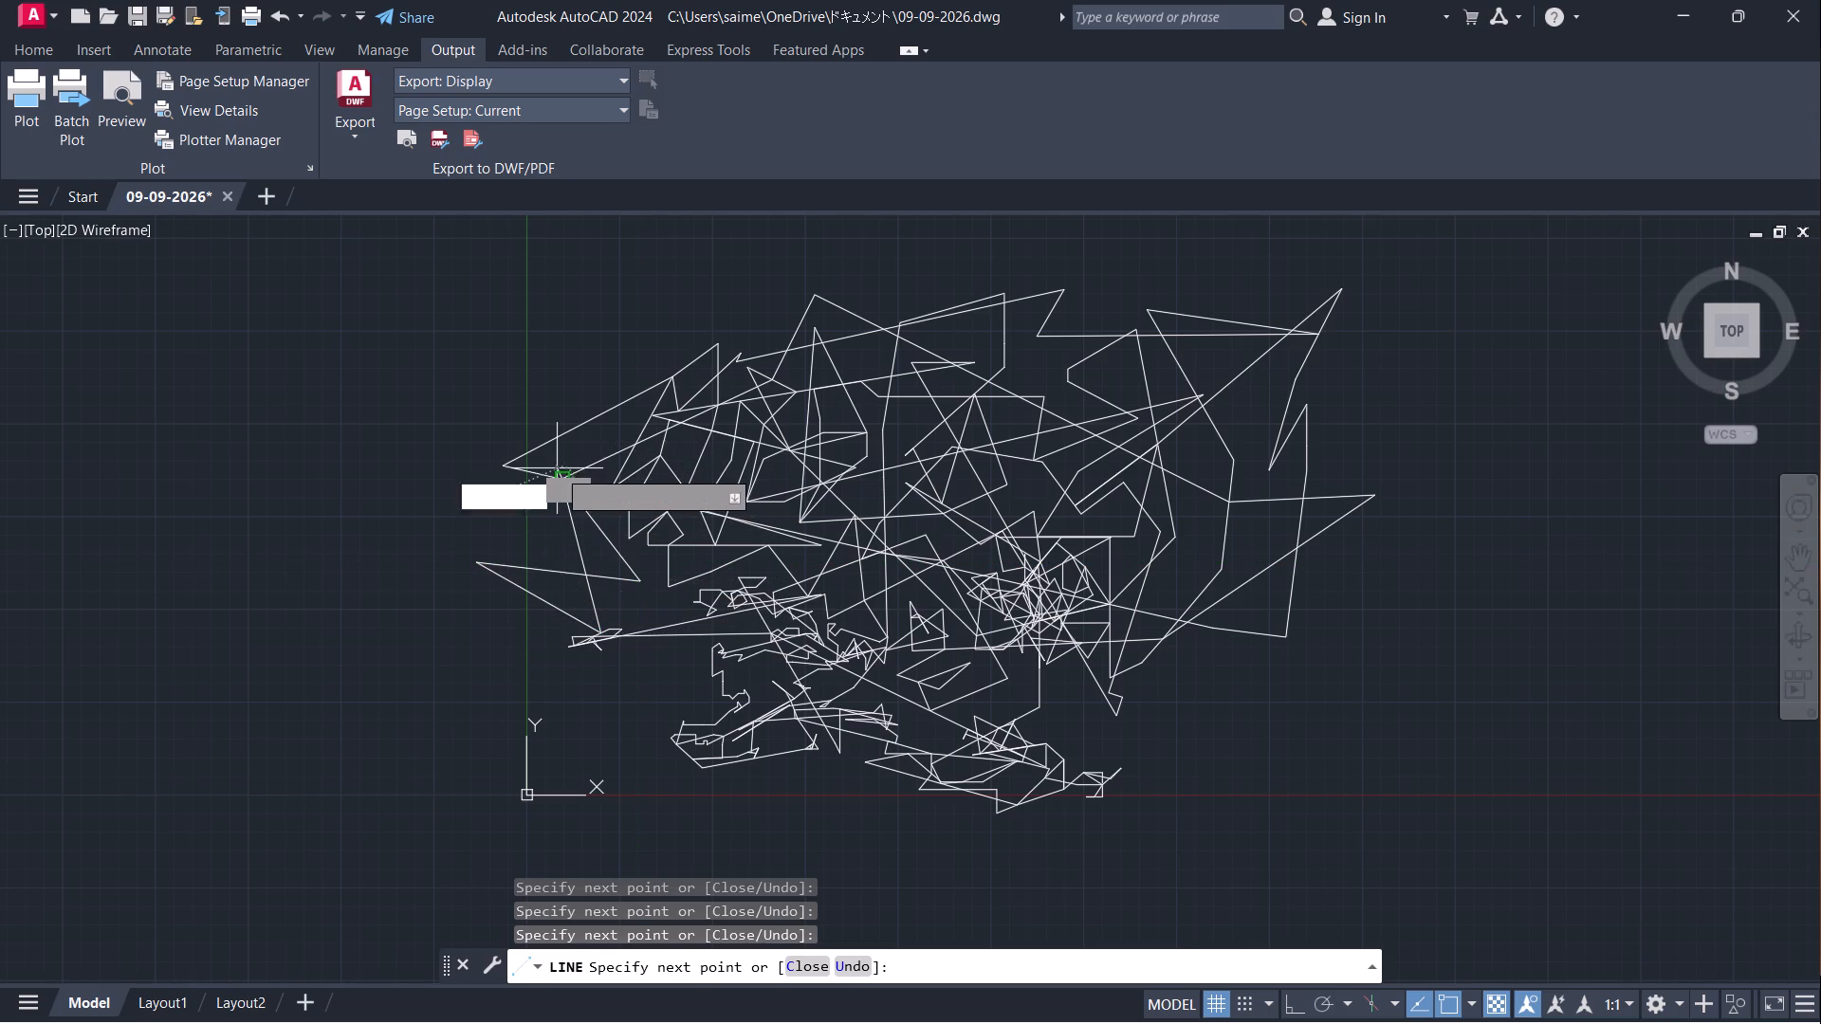
pyautogui.click(473, 558)
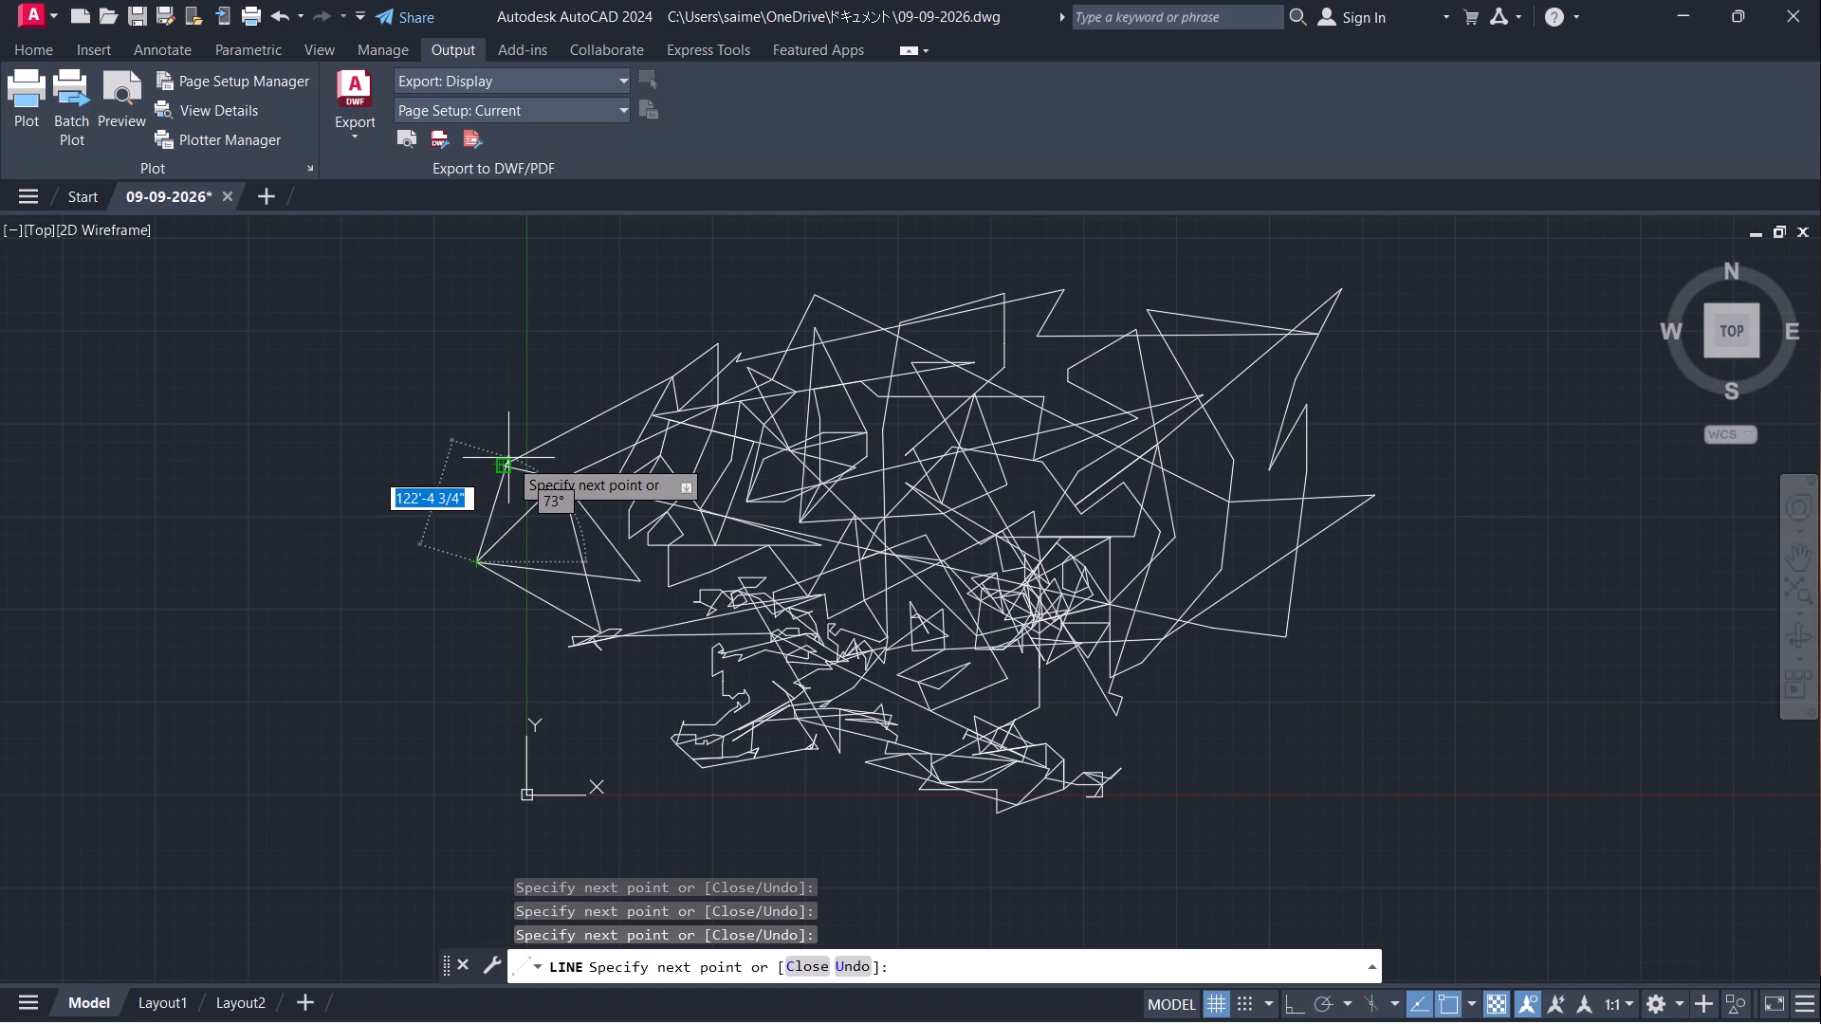
# Continue the line up through the far-left corner in zigzag spikes along the upper-left edge, ending at the upper-left peak.
pyautogui.moveTo(508, 458); pyautogui.dragTo(543, 320)
pyautogui.moveTo(543, 320); pyautogui.dragTo(692, 477)
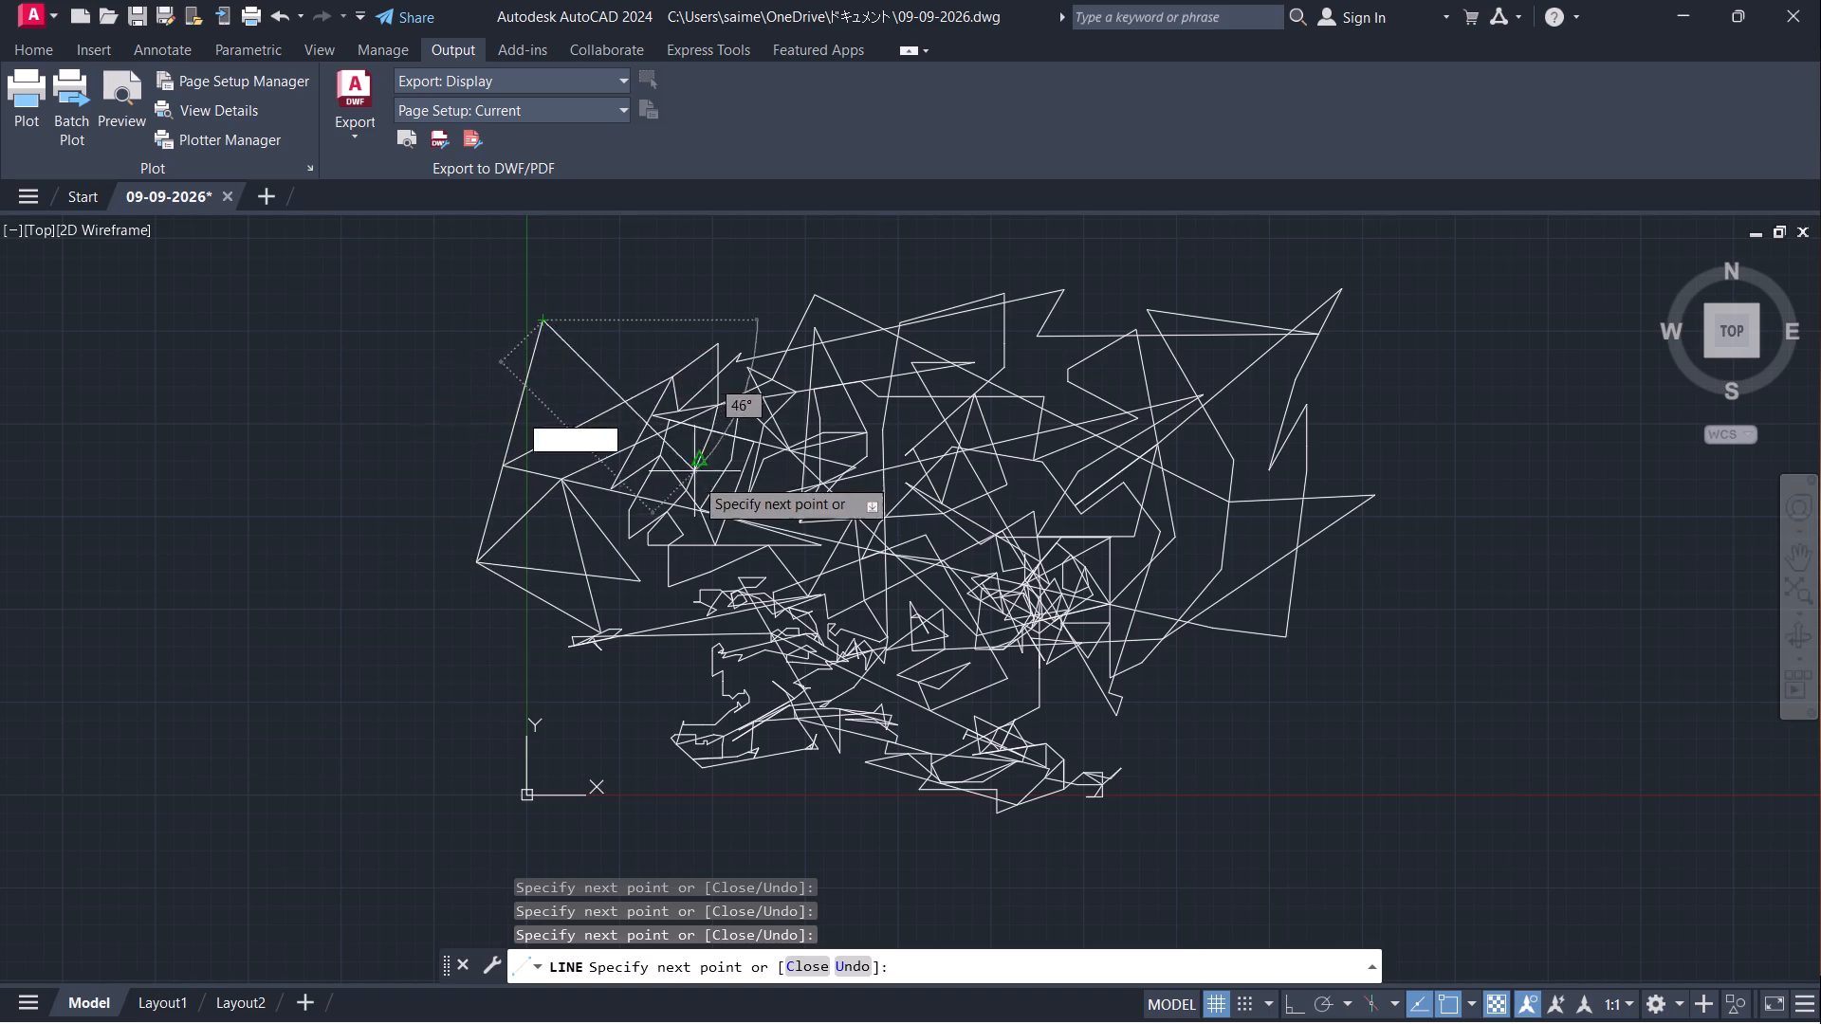
pyautogui.moveTo(692, 477); pyautogui.dragTo(587, 419)
pyautogui.click(587, 419)
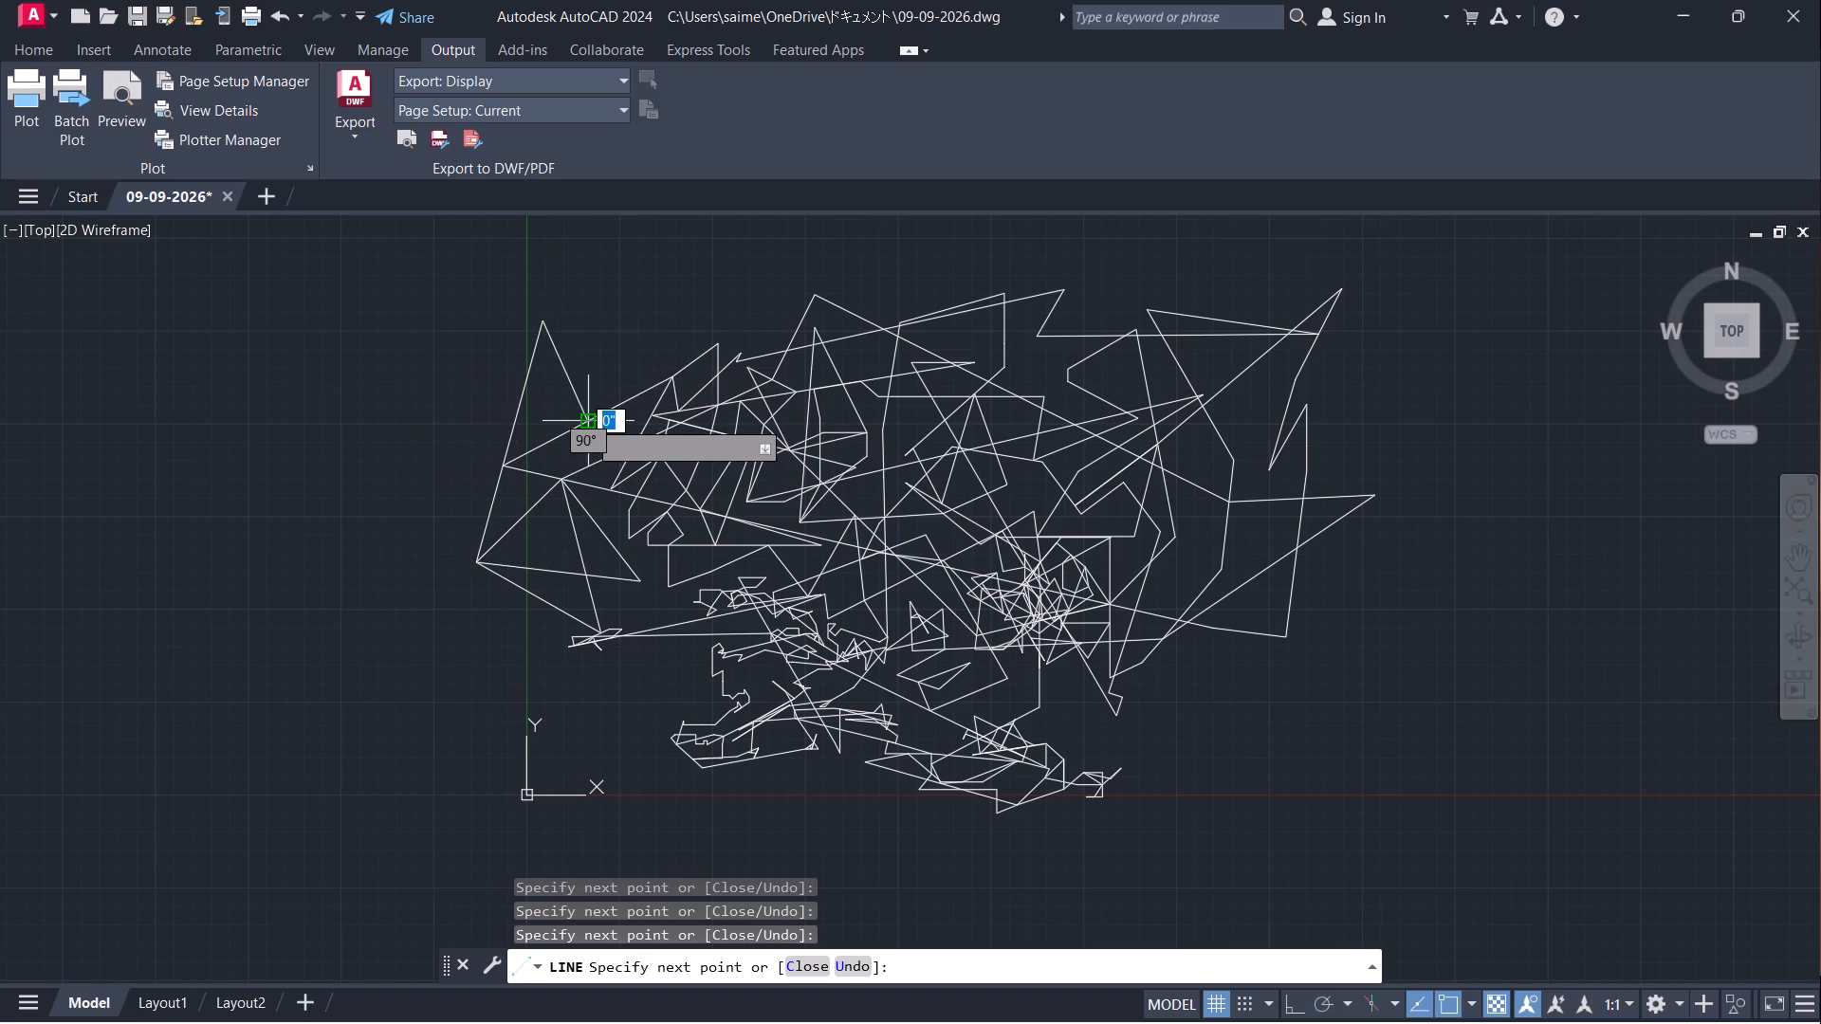
pyautogui.click(619, 331)
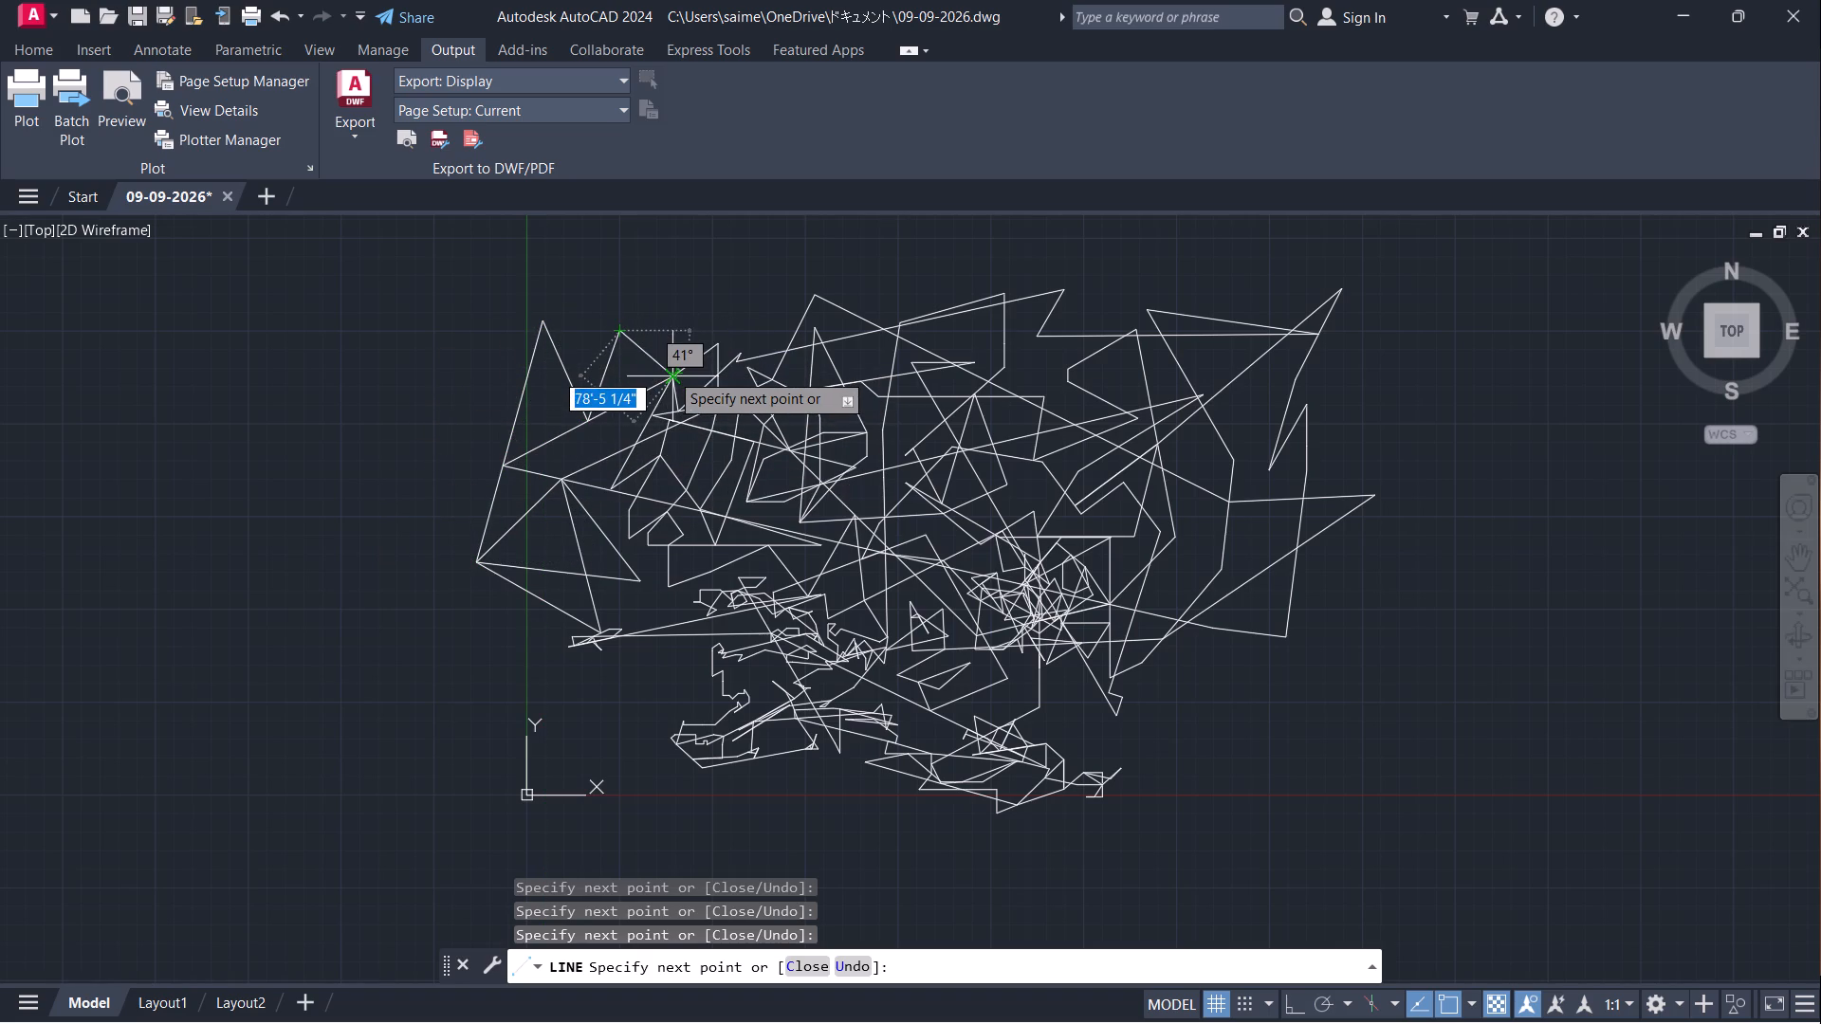
pyautogui.click(672, 375)
pyautogui.click(708, 290)
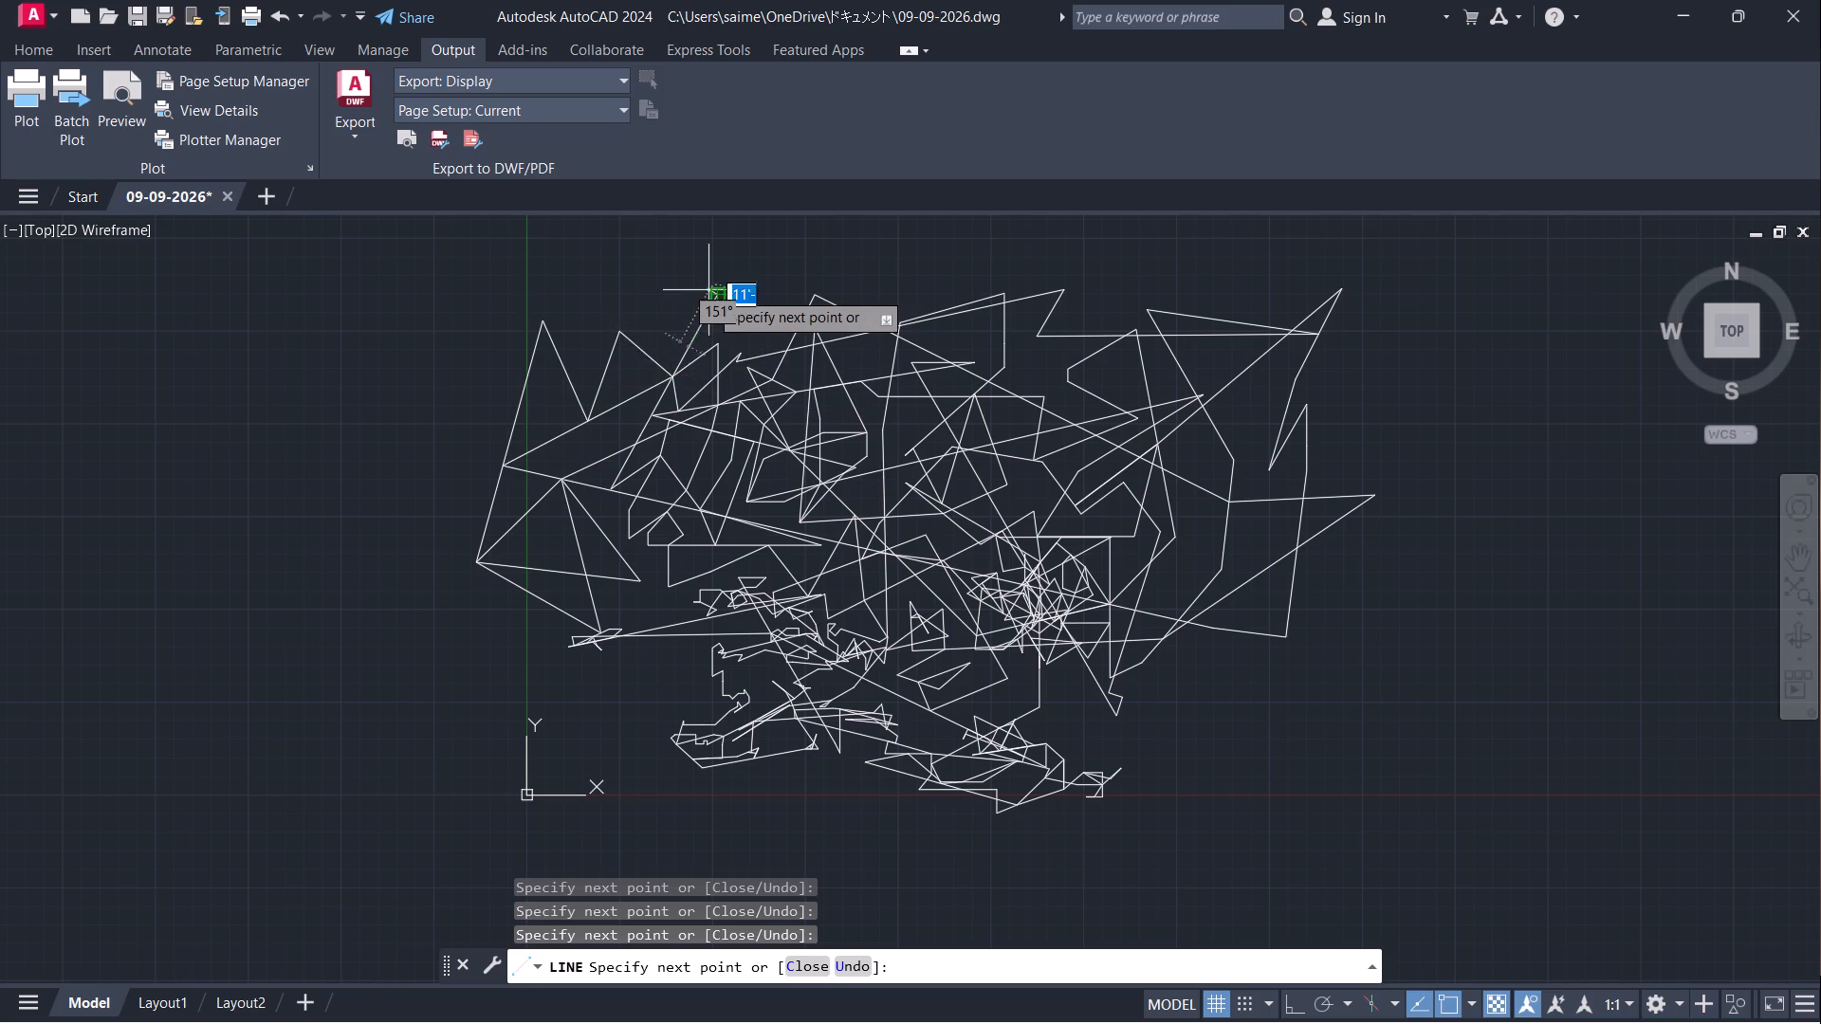
pyautogui.click(719, 352)
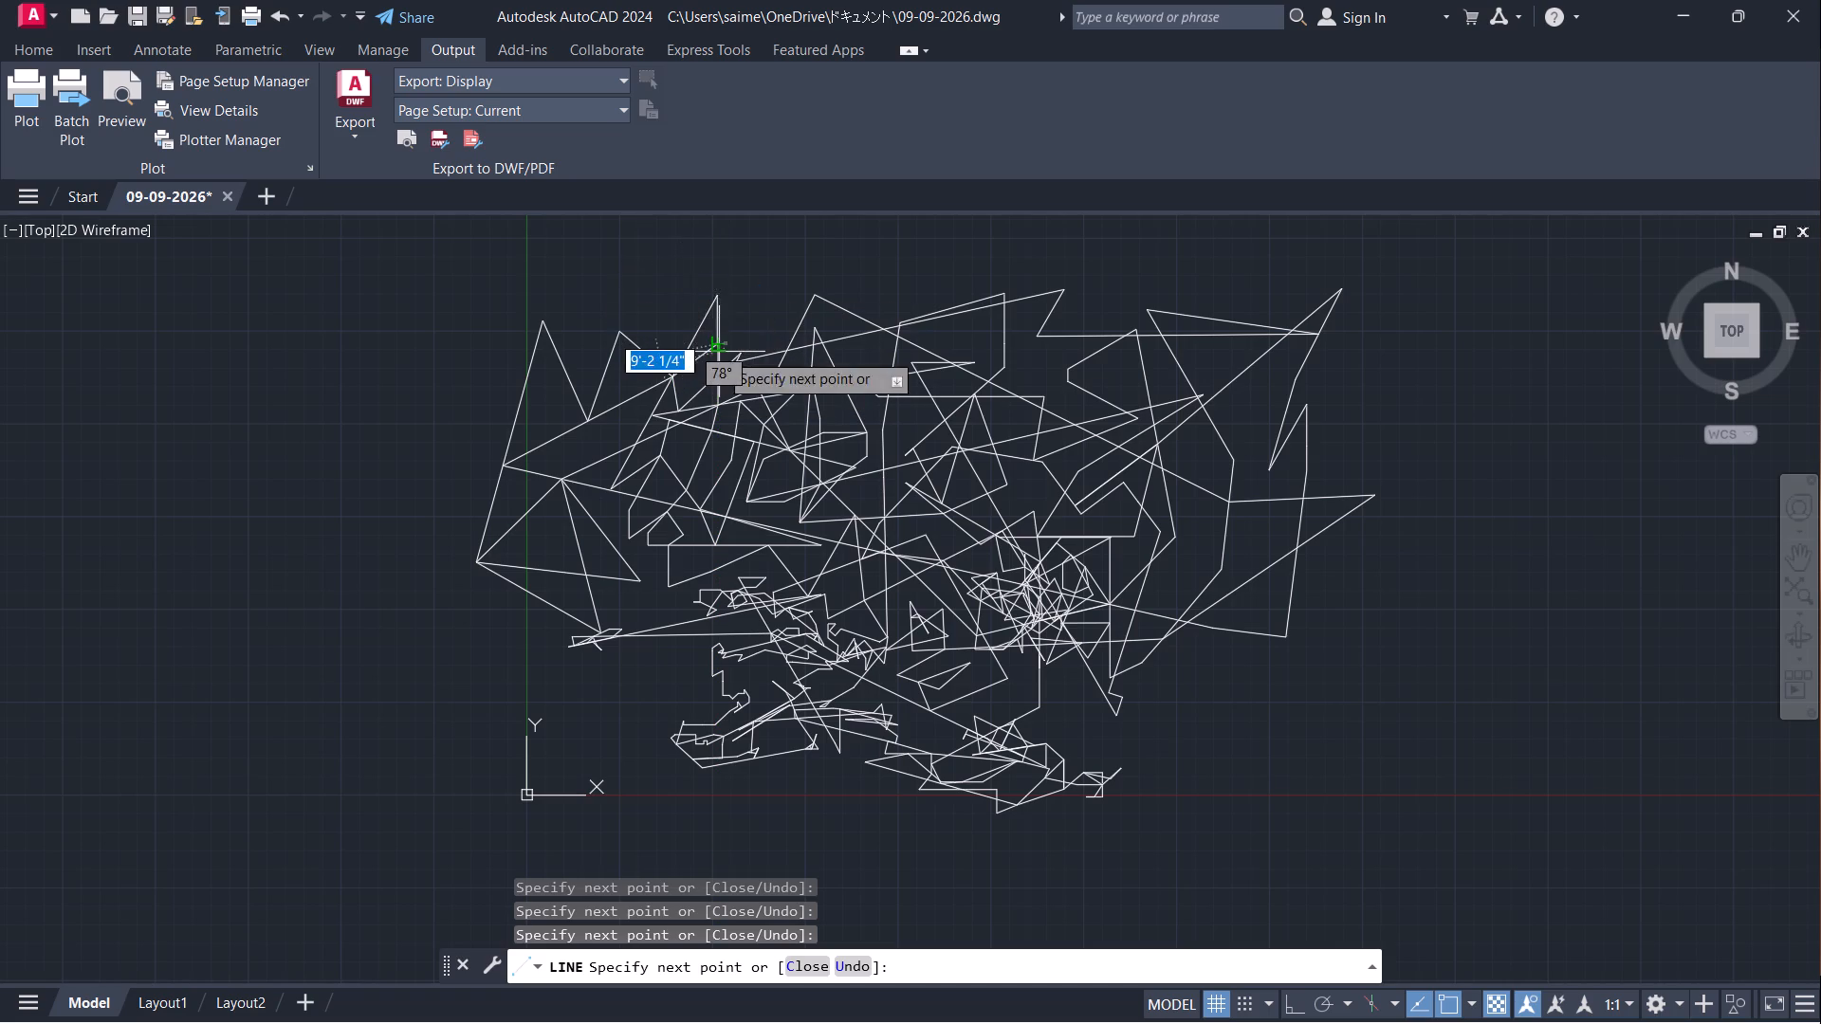
pyautogui.click(816, 283)
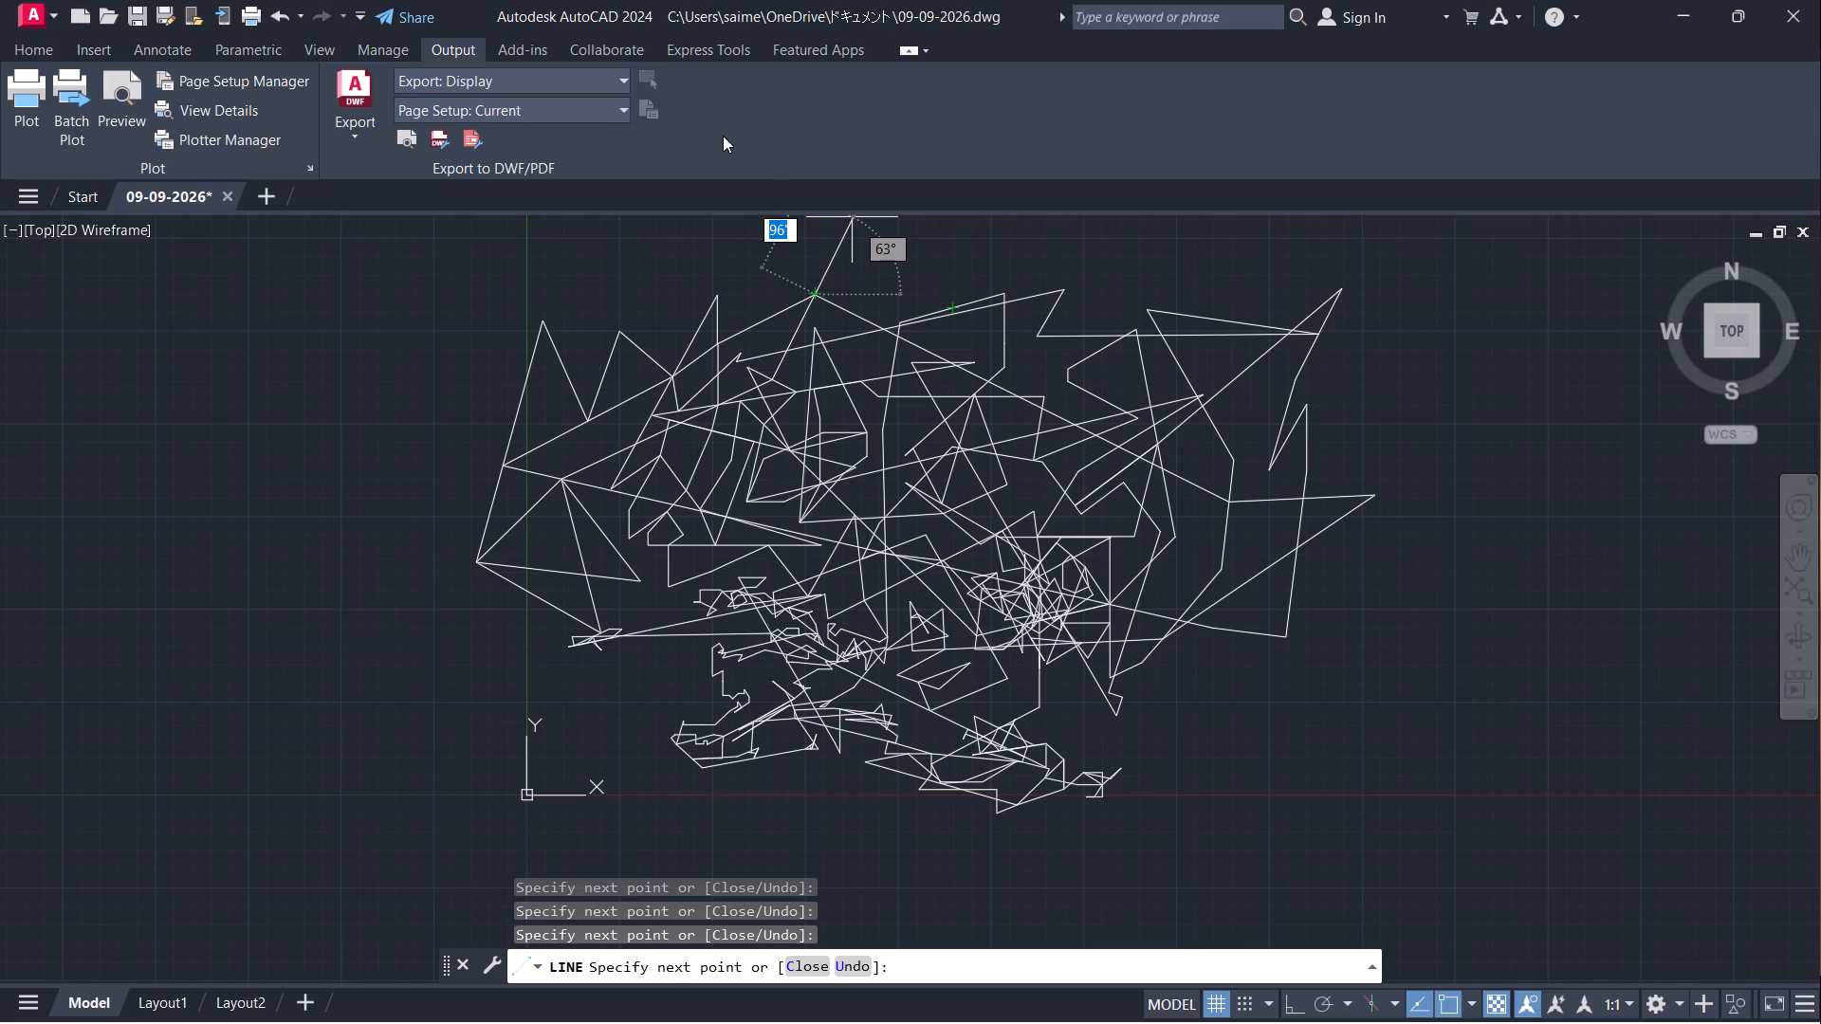
# Continue the line from the upper-left peak with a segment leftward above the zigzag spikes.
pyautogui.click(613, 265)
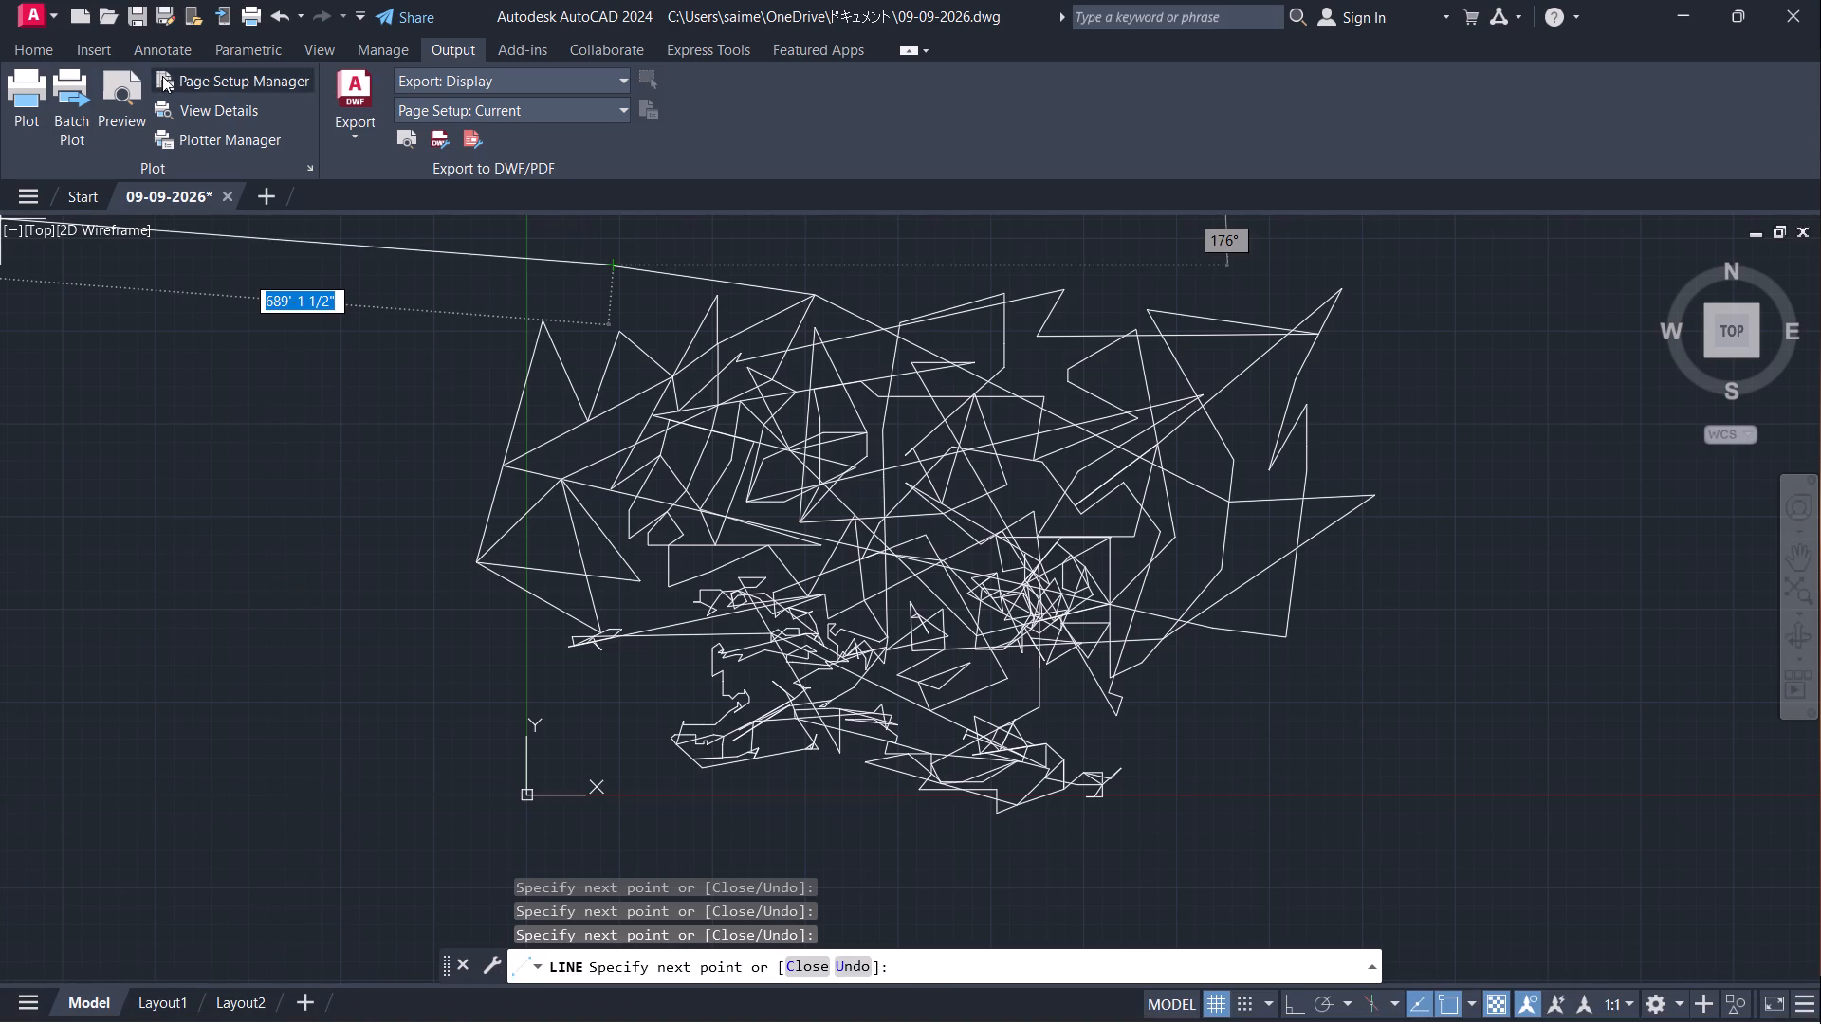
pyautogui.click(0, 0)
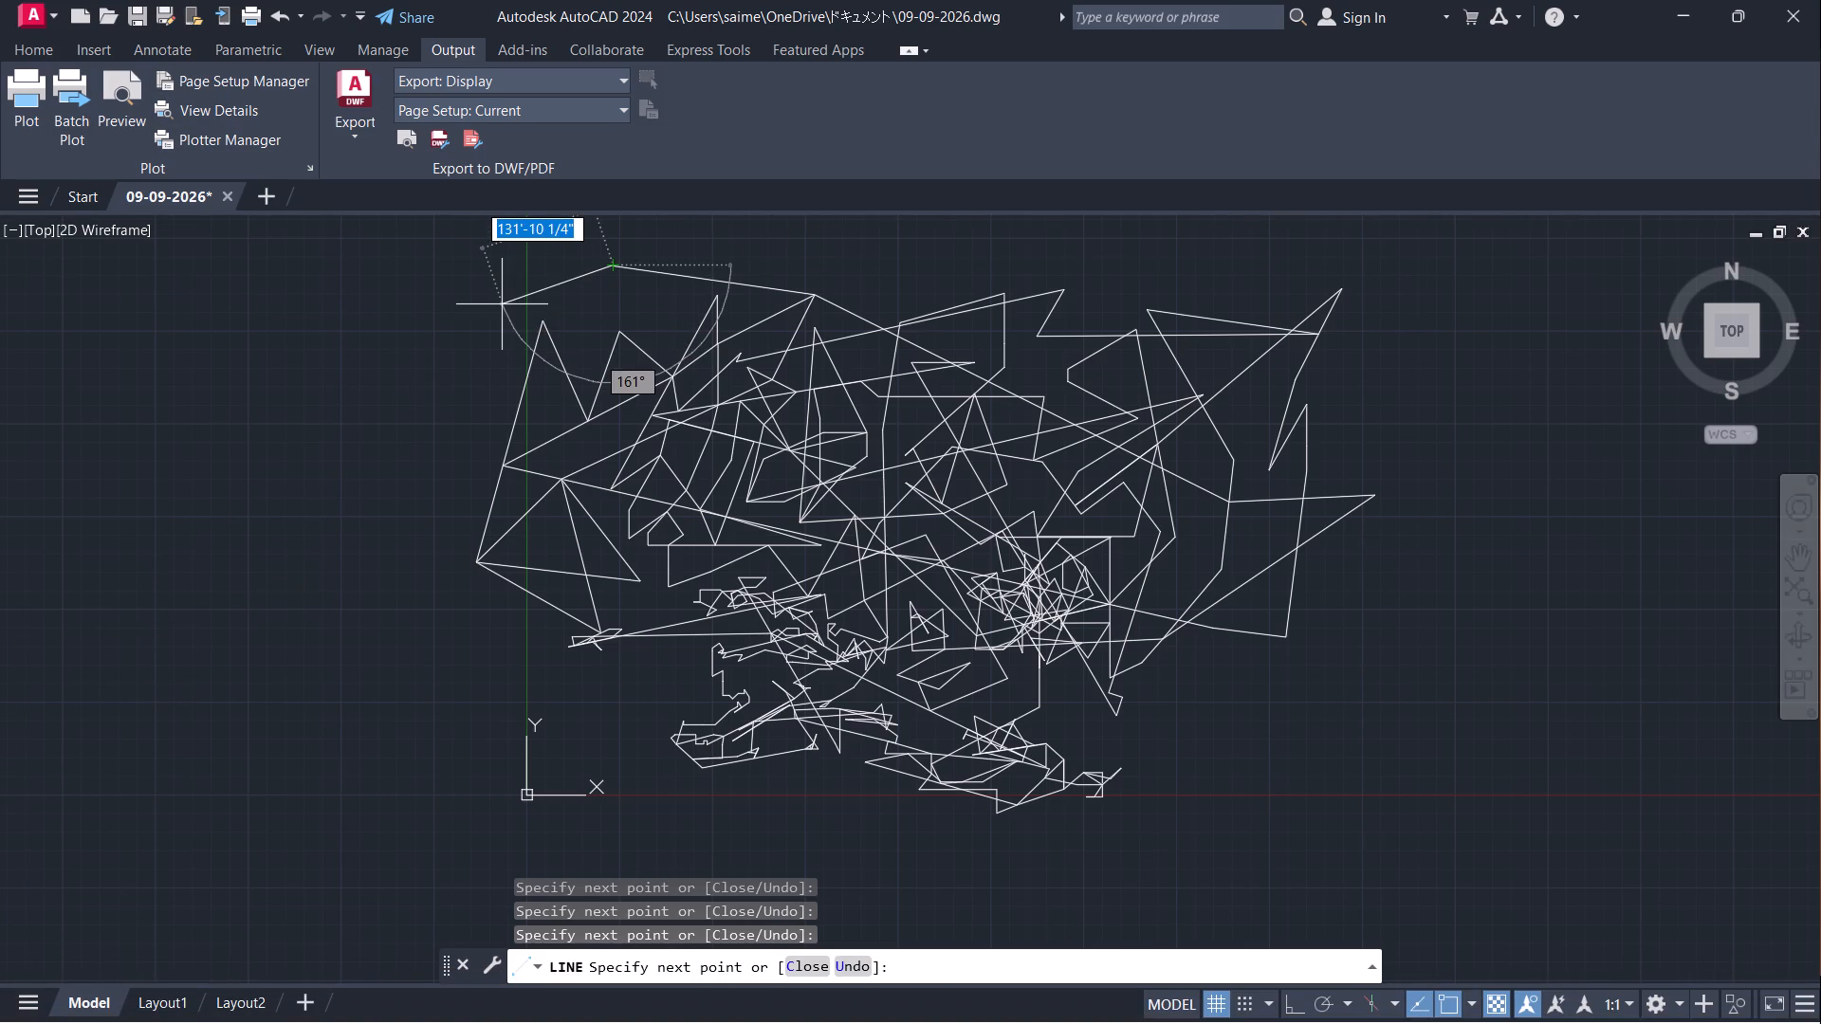
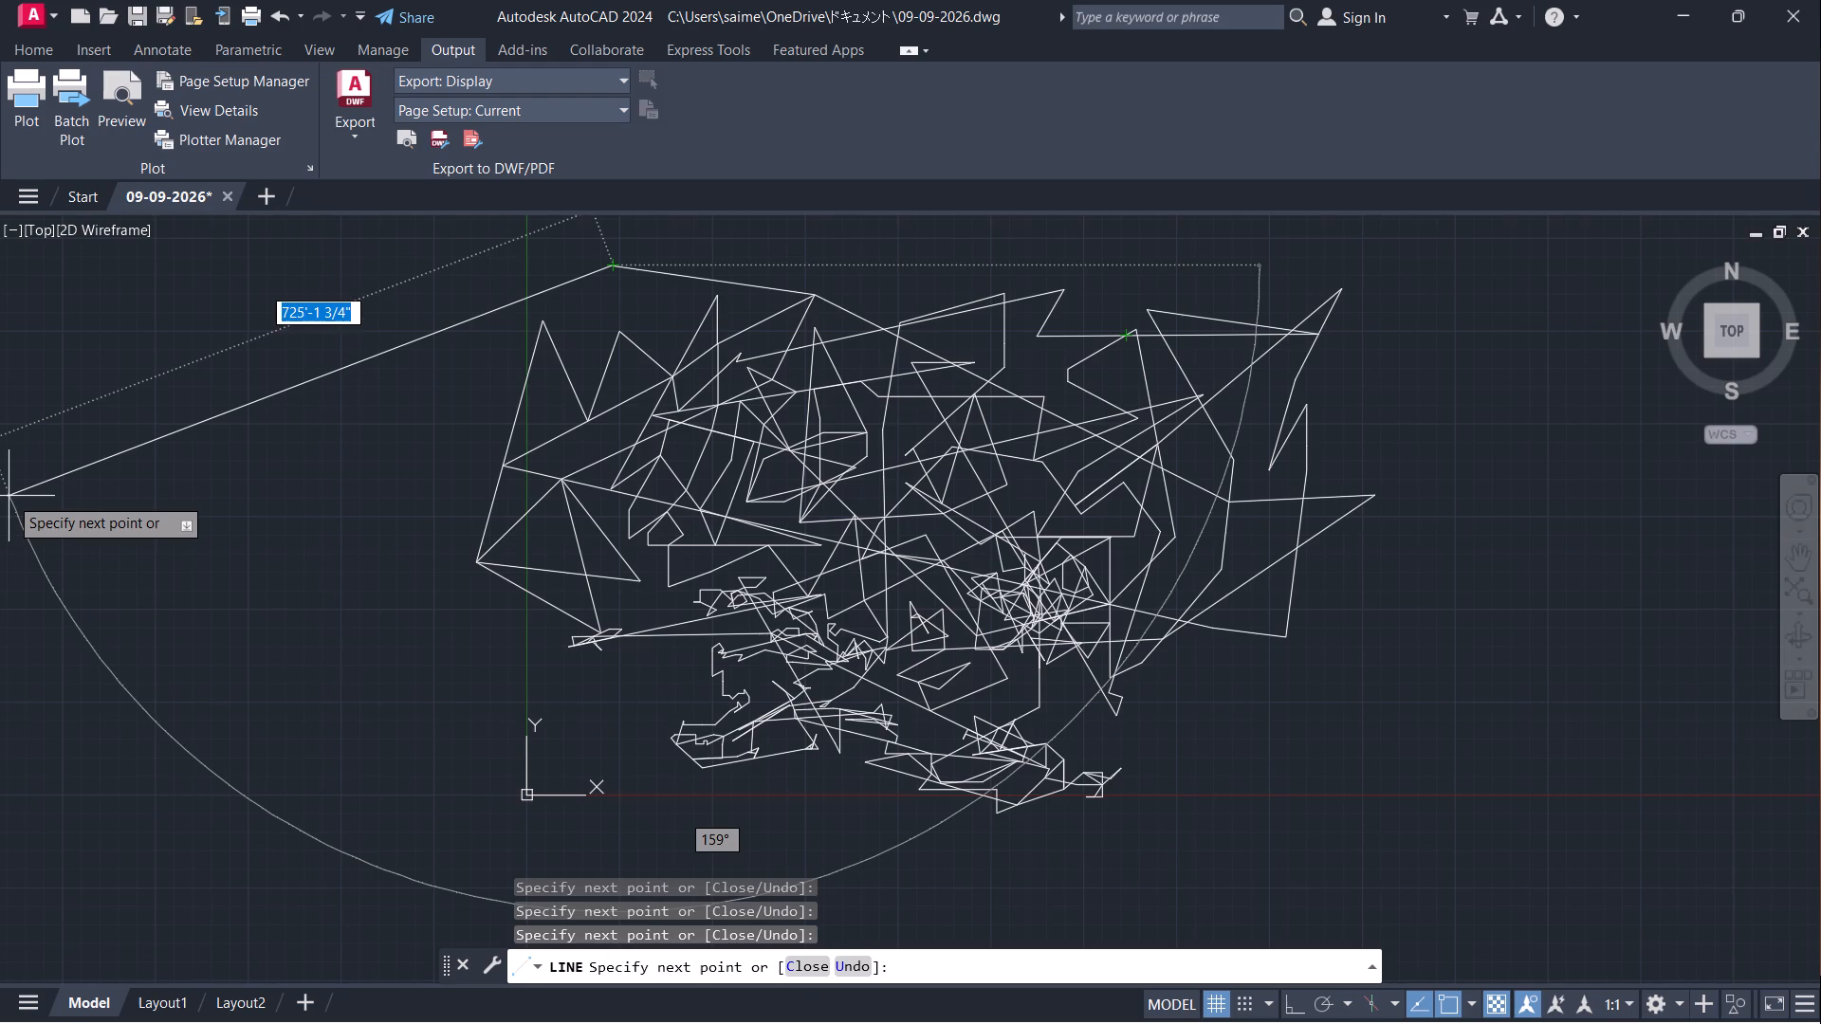
# Continue the line from the upper-left peak with a long segment sloping down rightward into the upper middle of the tangle.
pyautogui.click(931, 378)
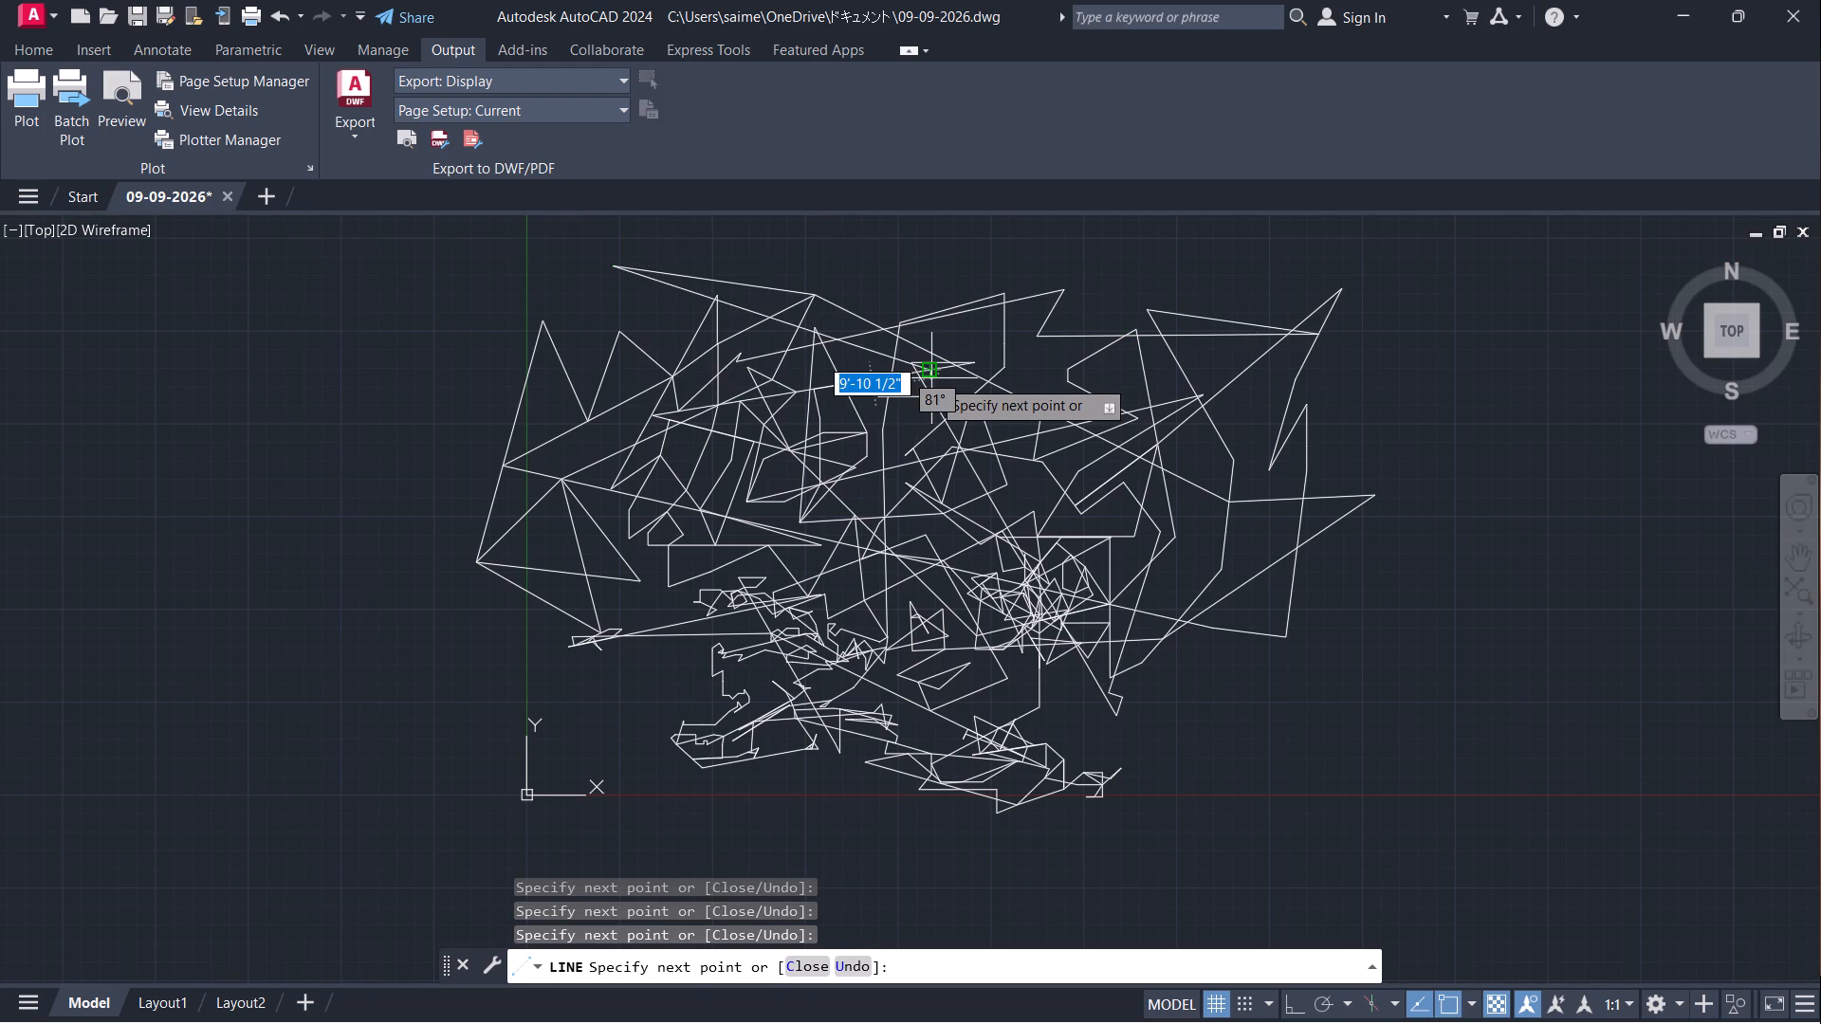
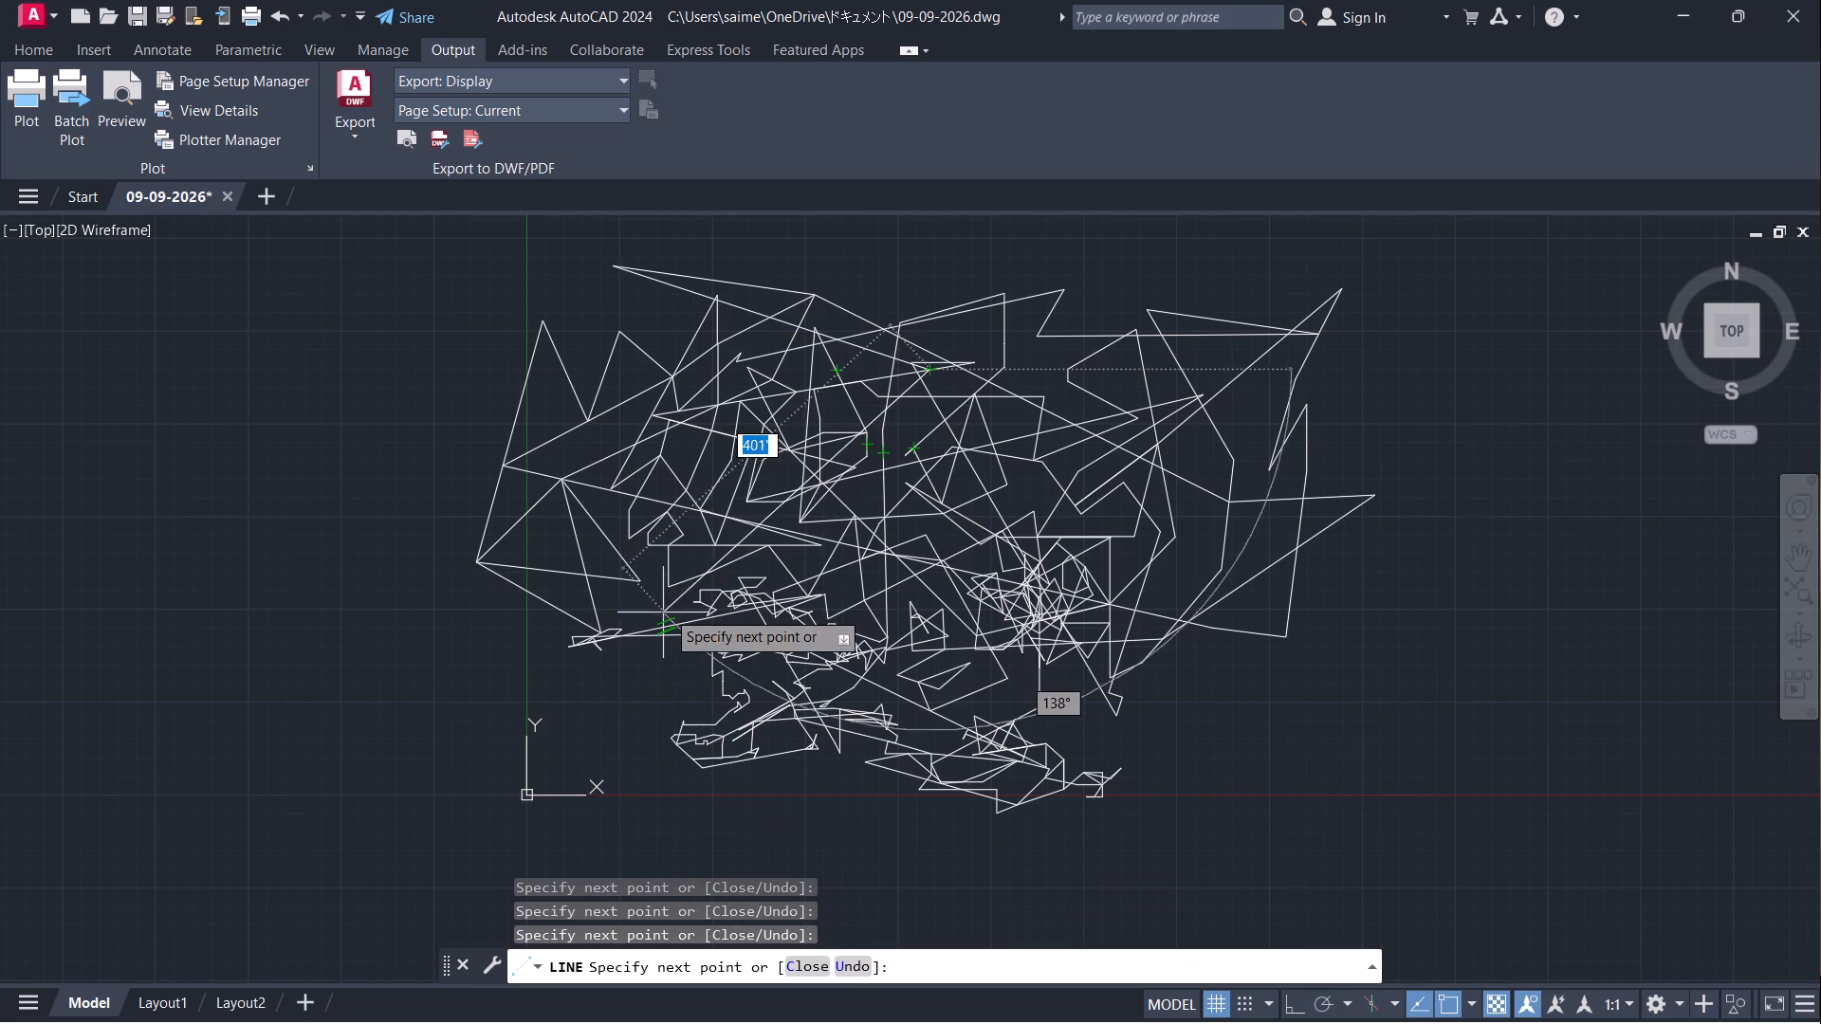
# Continue the line with a segment up to a peak at the tangle's upper right, then one down to its right-middle area.
pyautogui.click(1095, 283)
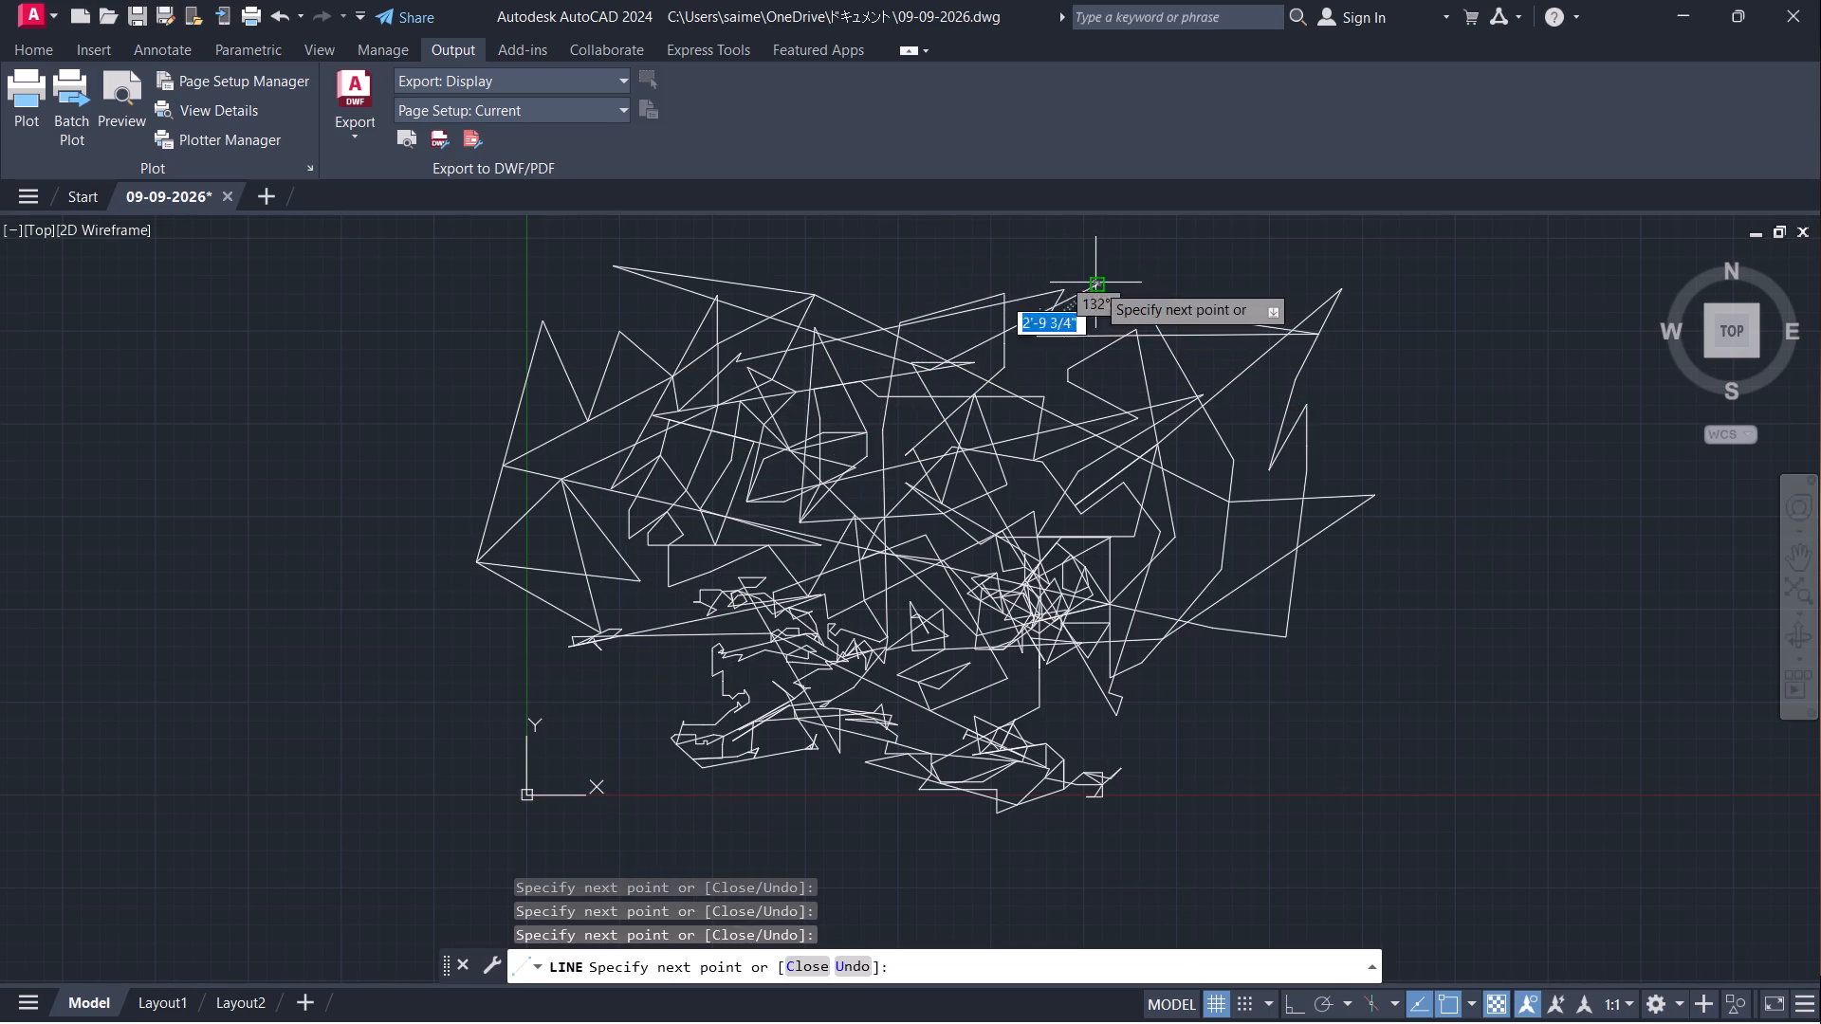
pyautogui.click(1133, 451)
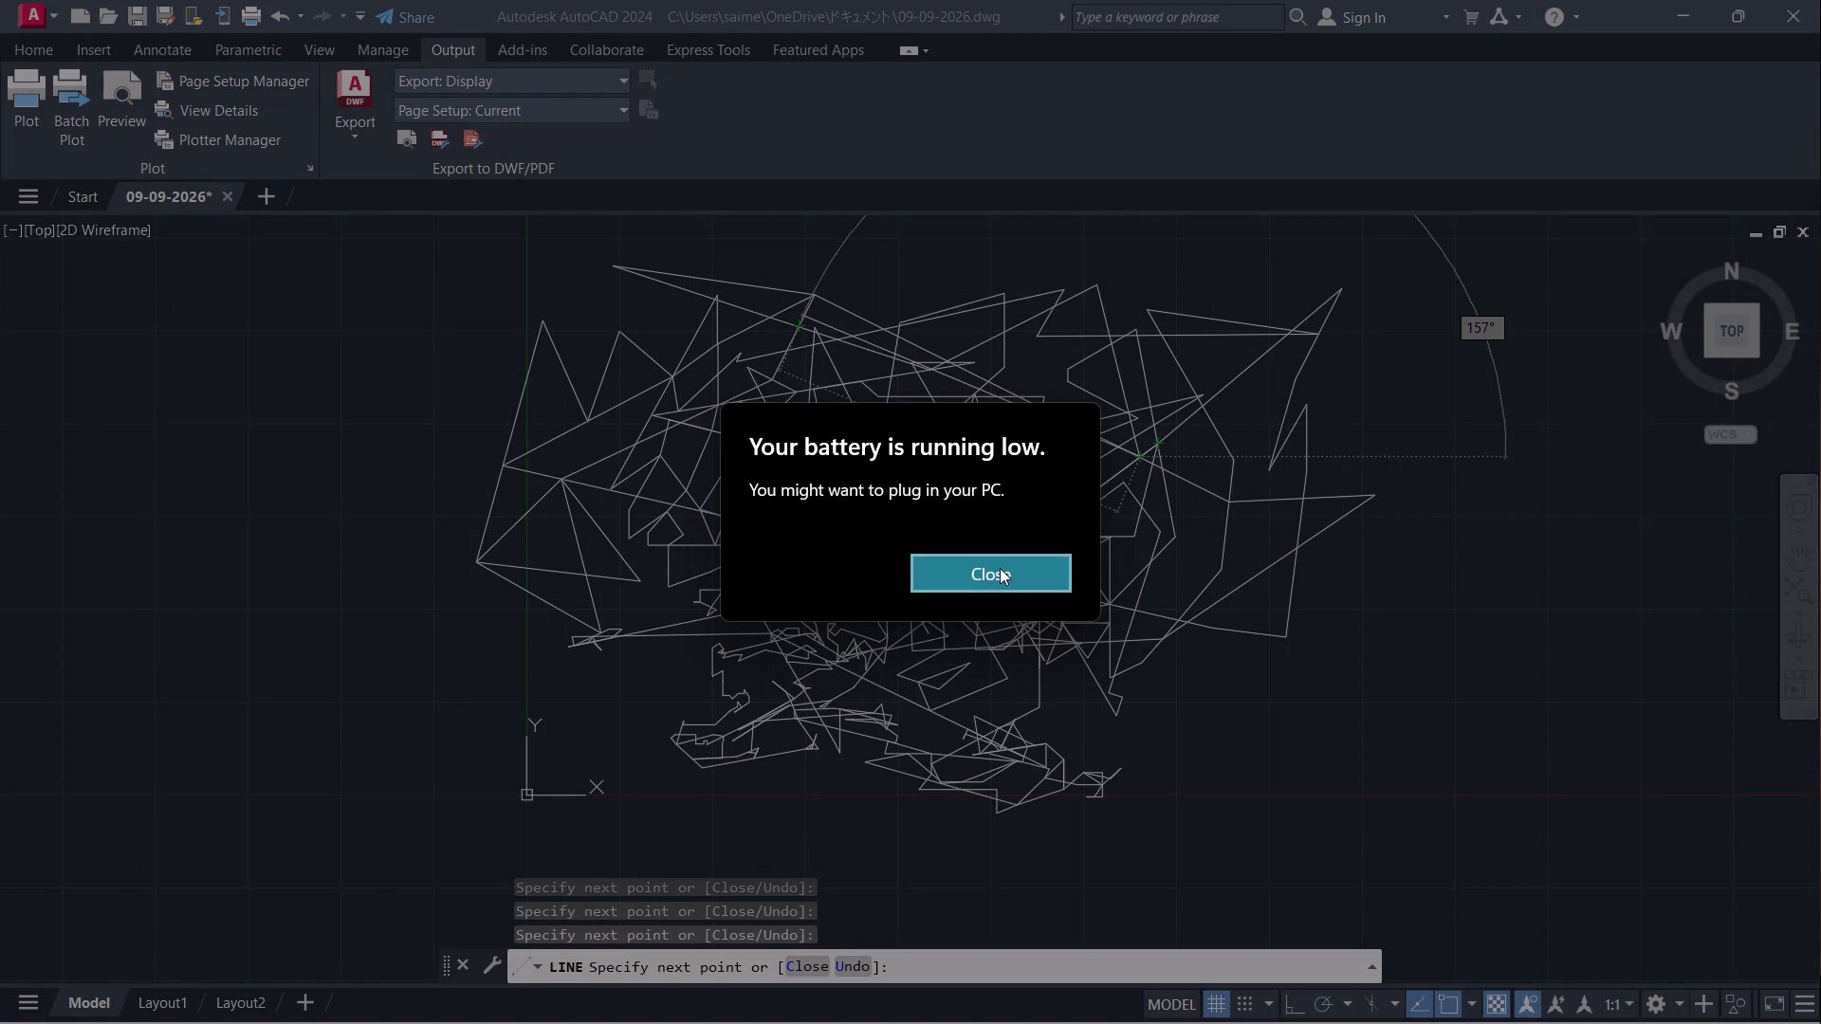
# Dismiss the low-battery notification to return to the drawing.
pyautogui.moveTo(1000, 568); pyautogui.dragTo(230, 232)
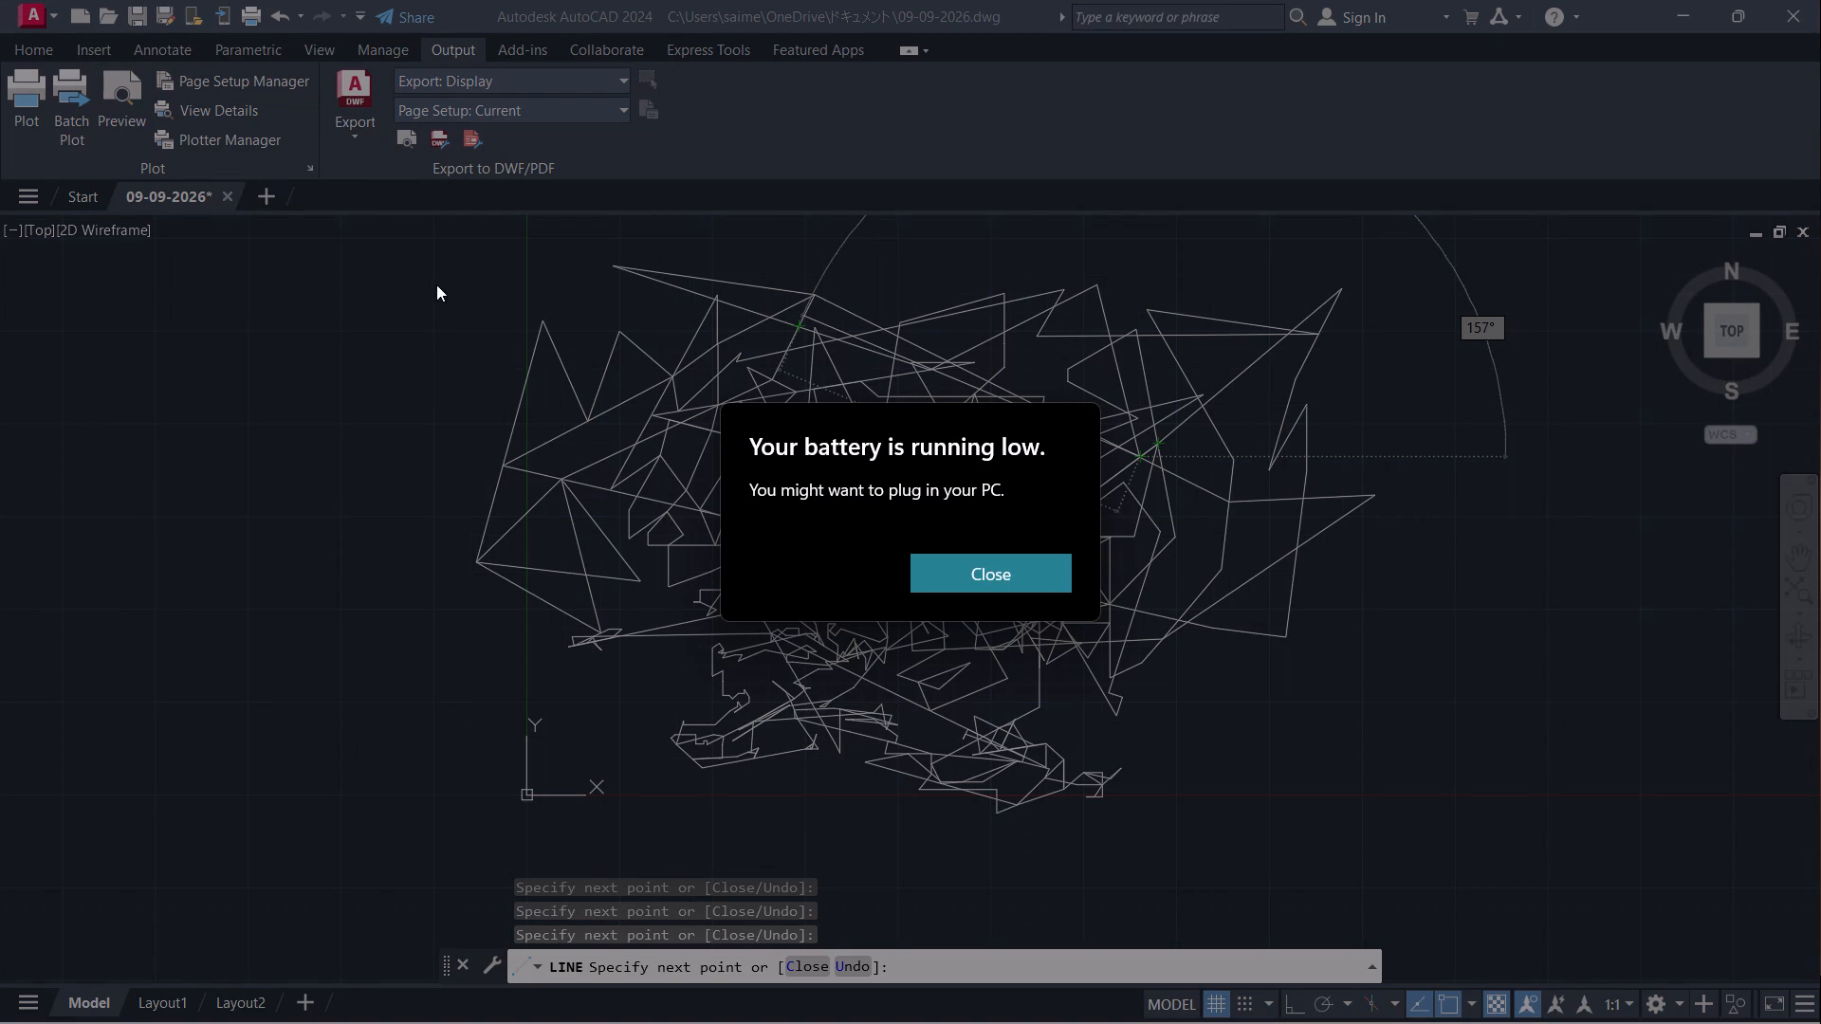
pyautogui.click(961, 569)
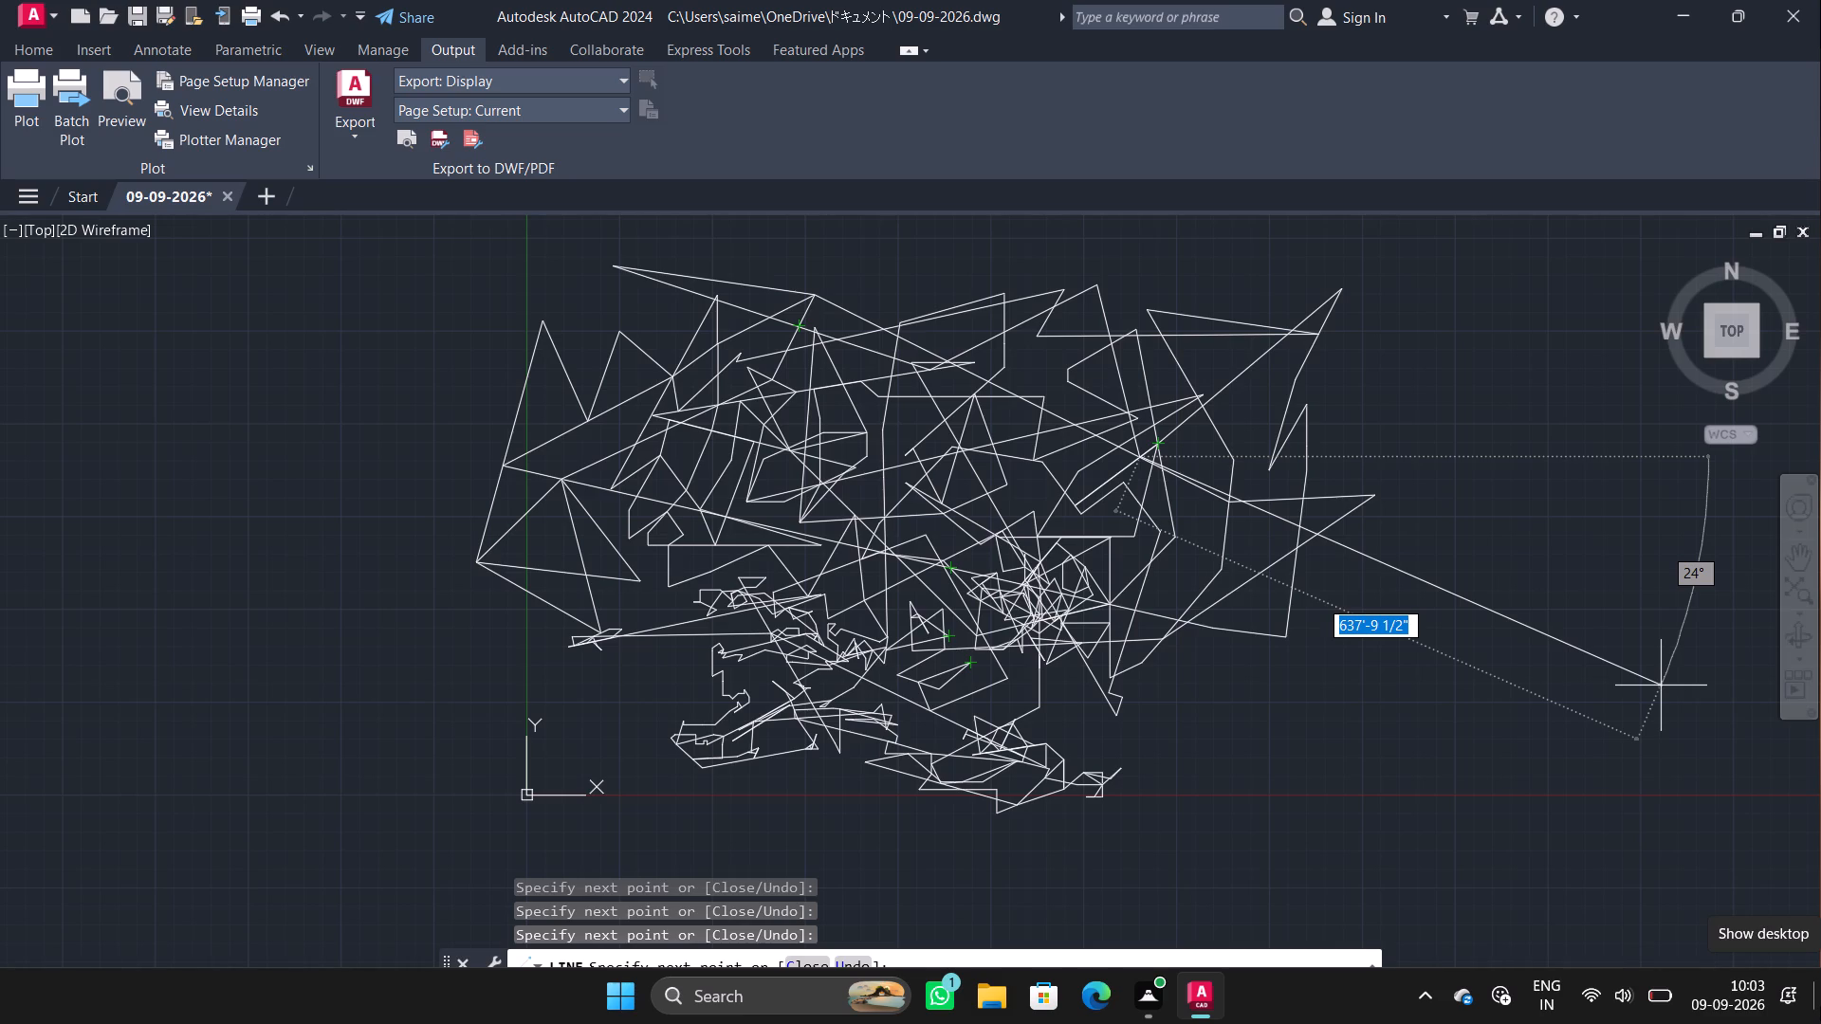
# Continue the line with a long segment about 343'-1" sloping down leftward into the small cluster at the tangle's bottom.
pyautogui.click(1024, 740)
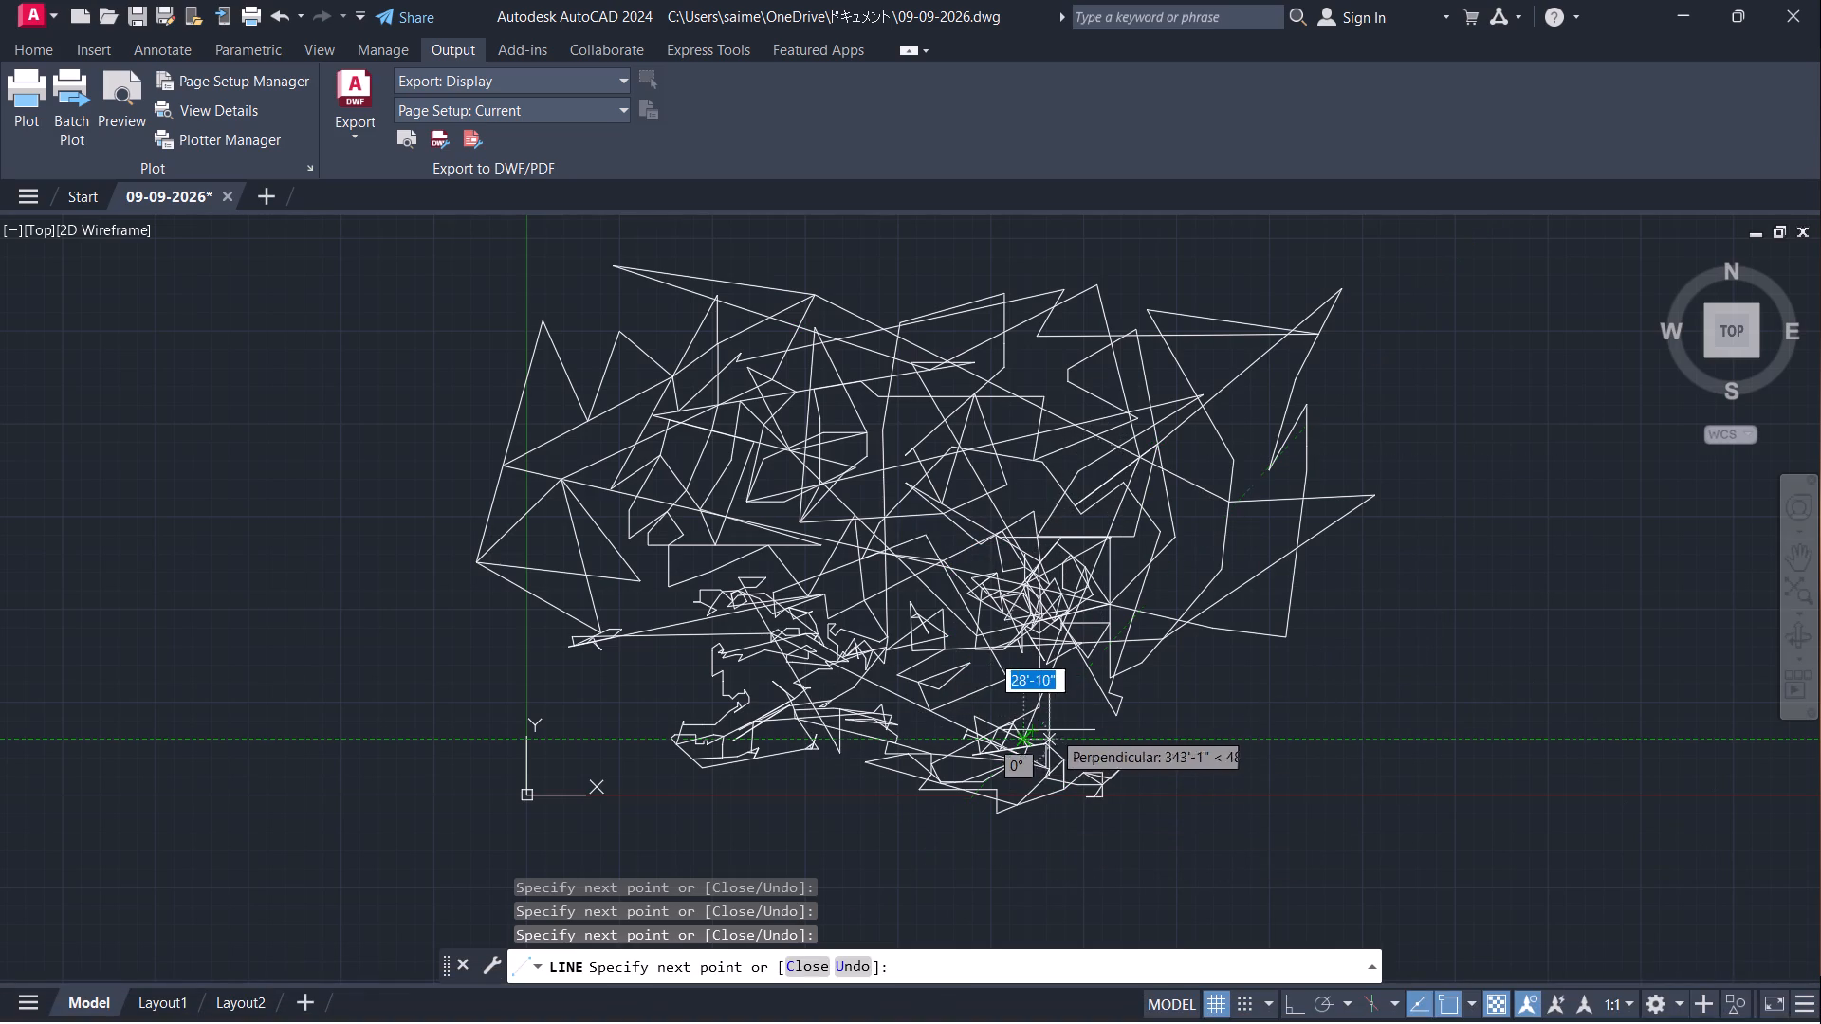
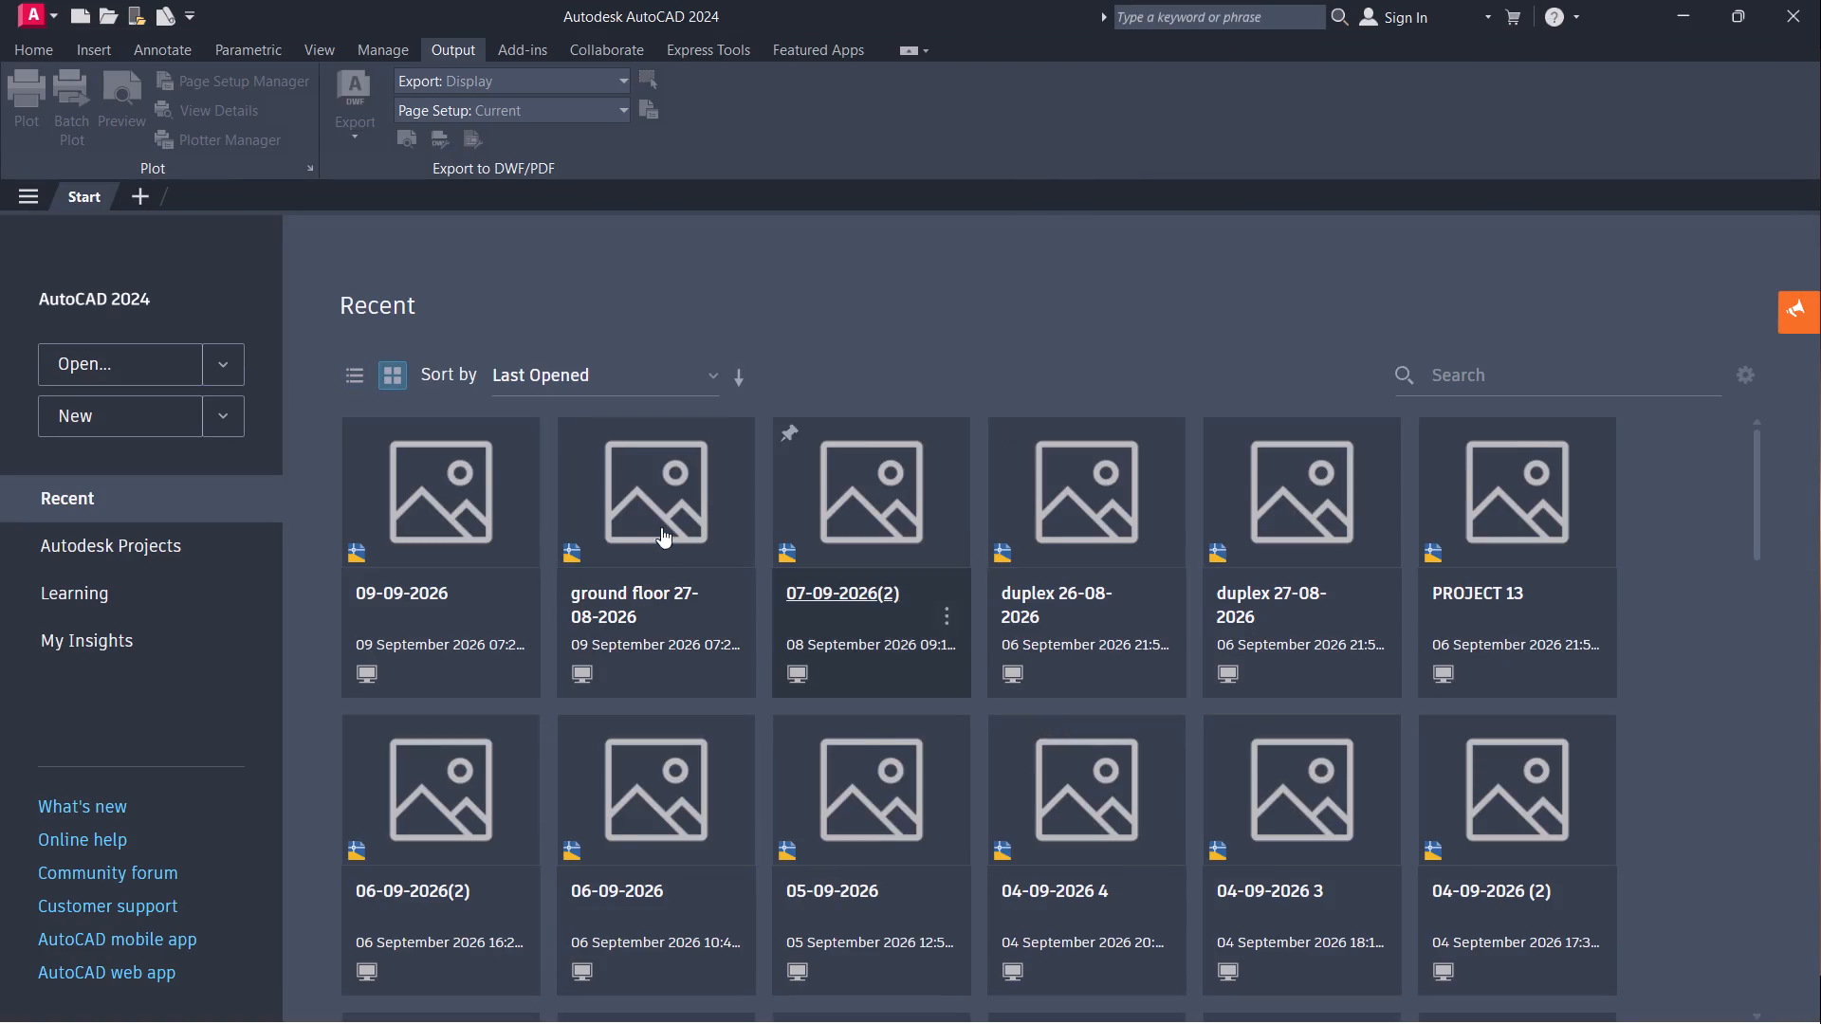
# Open the recent drawing 09-09-2026.
pyautogui.doubleClick(463, 499)
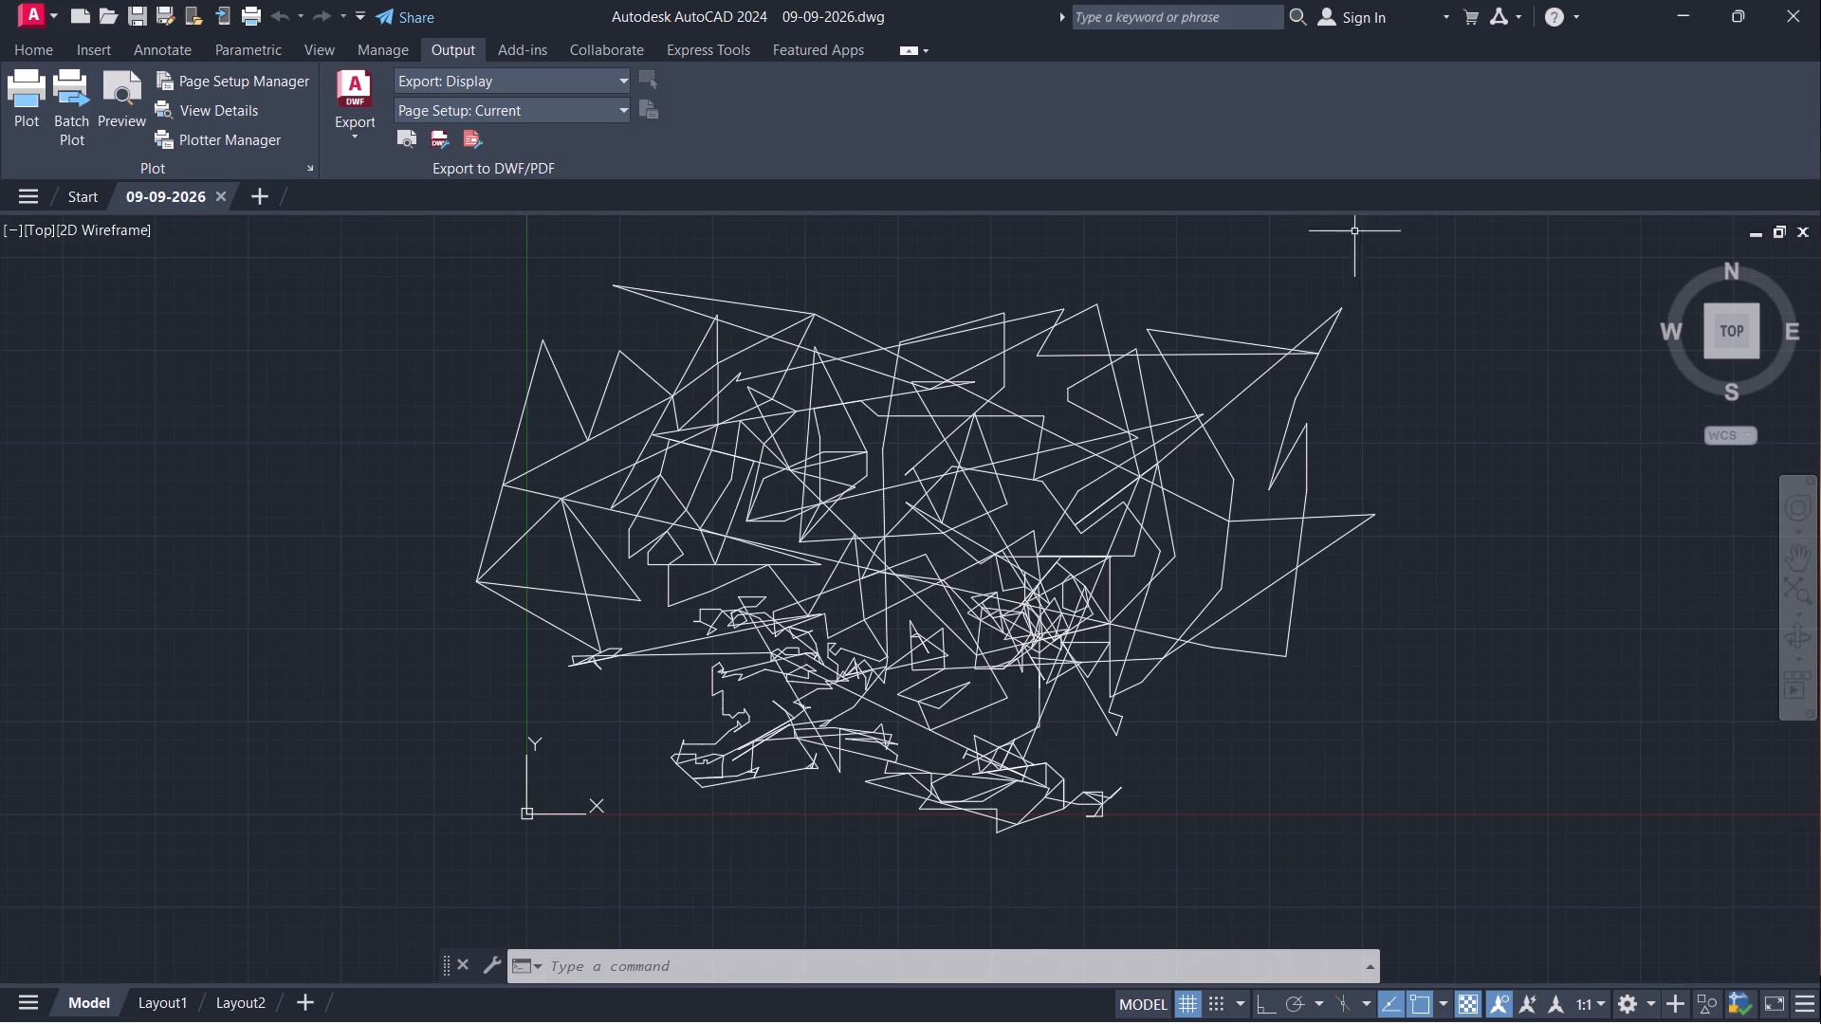
# Erase the whole tangle of practice lines from the drawing, using a crossing window around all of it.
pyautogui.click(53, 51)
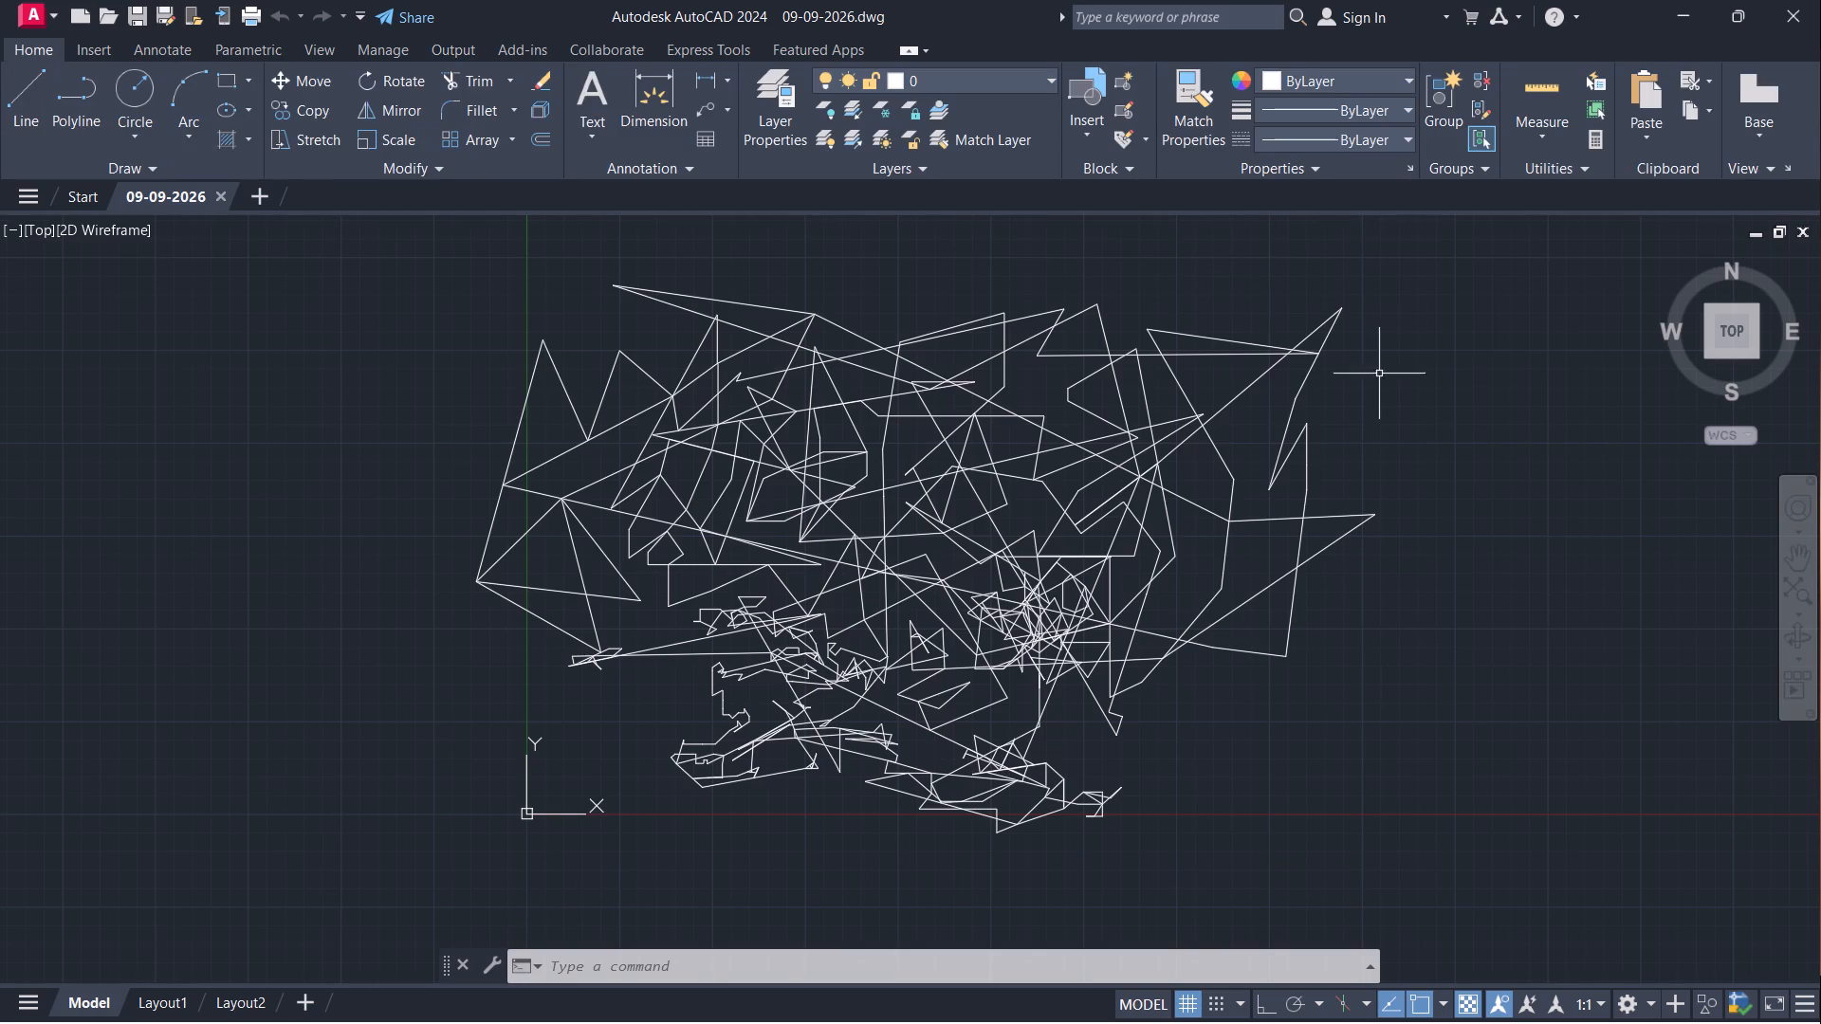
pyautogui.click(1395, 249)
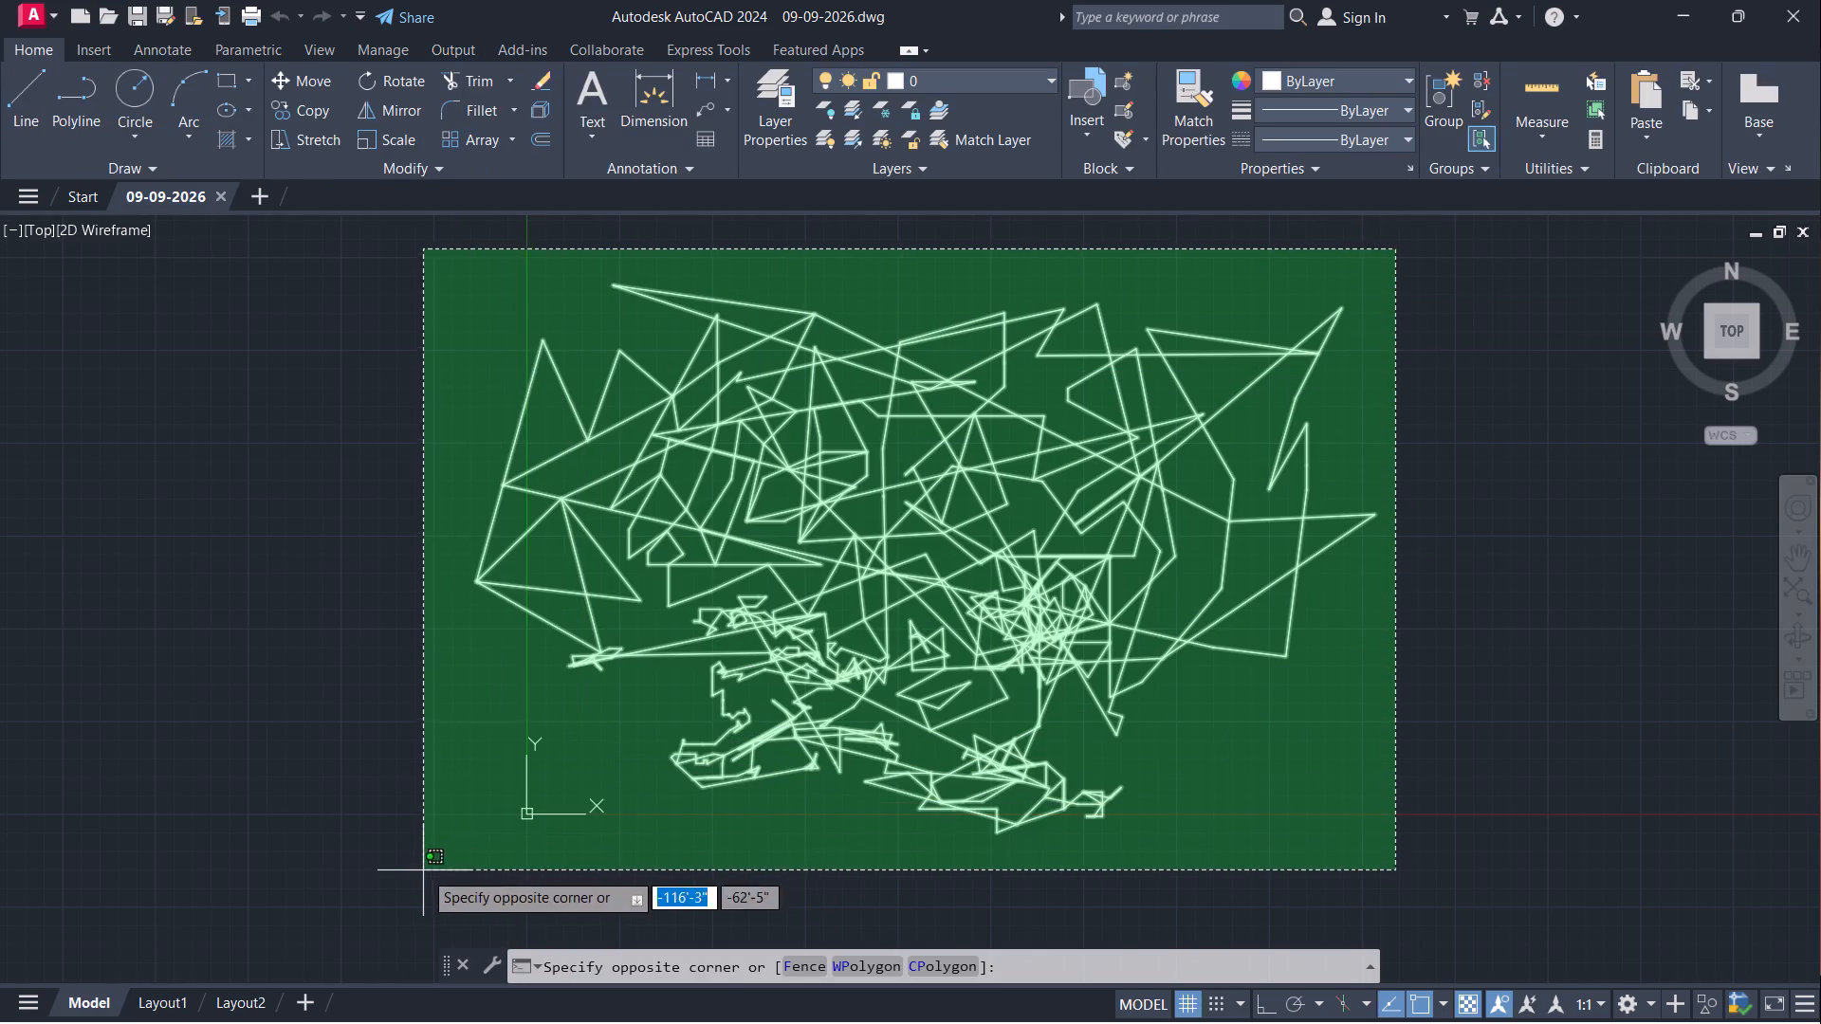
pyautogui.click(423, 870)
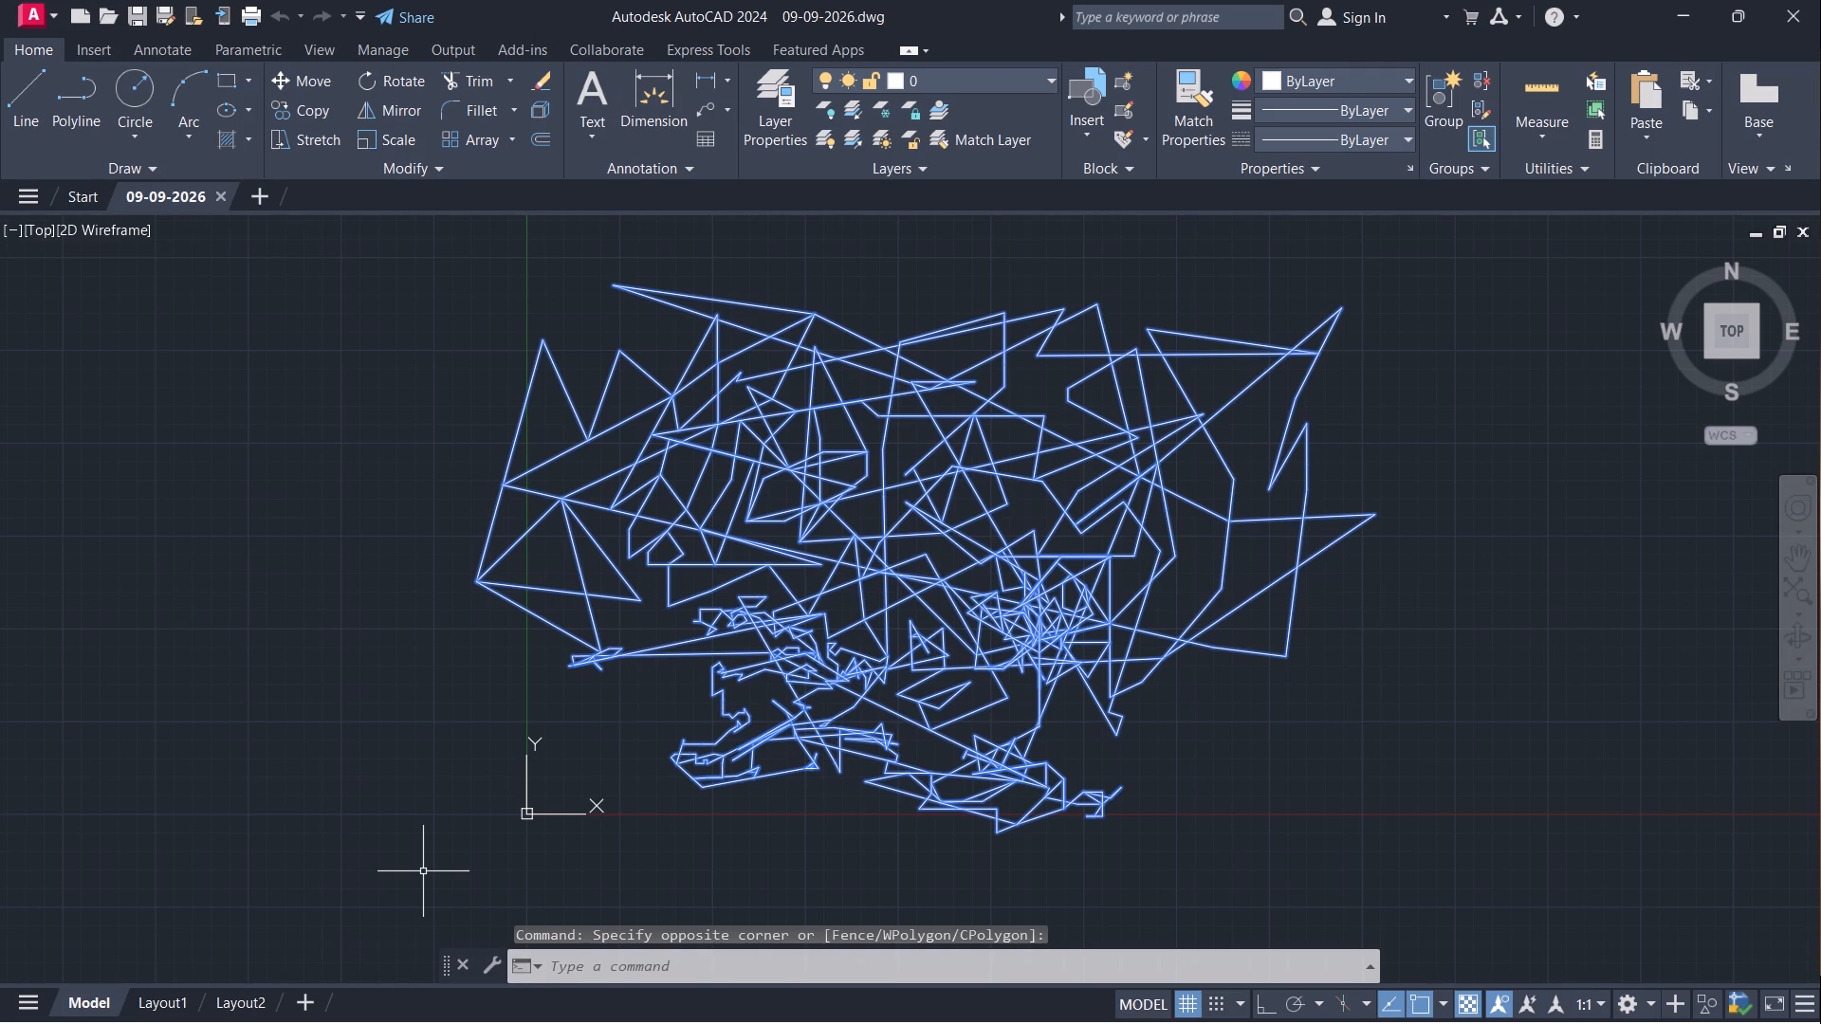
pyautogui.press('Delete')
pyautogui.scroll(-1, 423, 871)
pyautogui.scroll(-1, 819, 801)
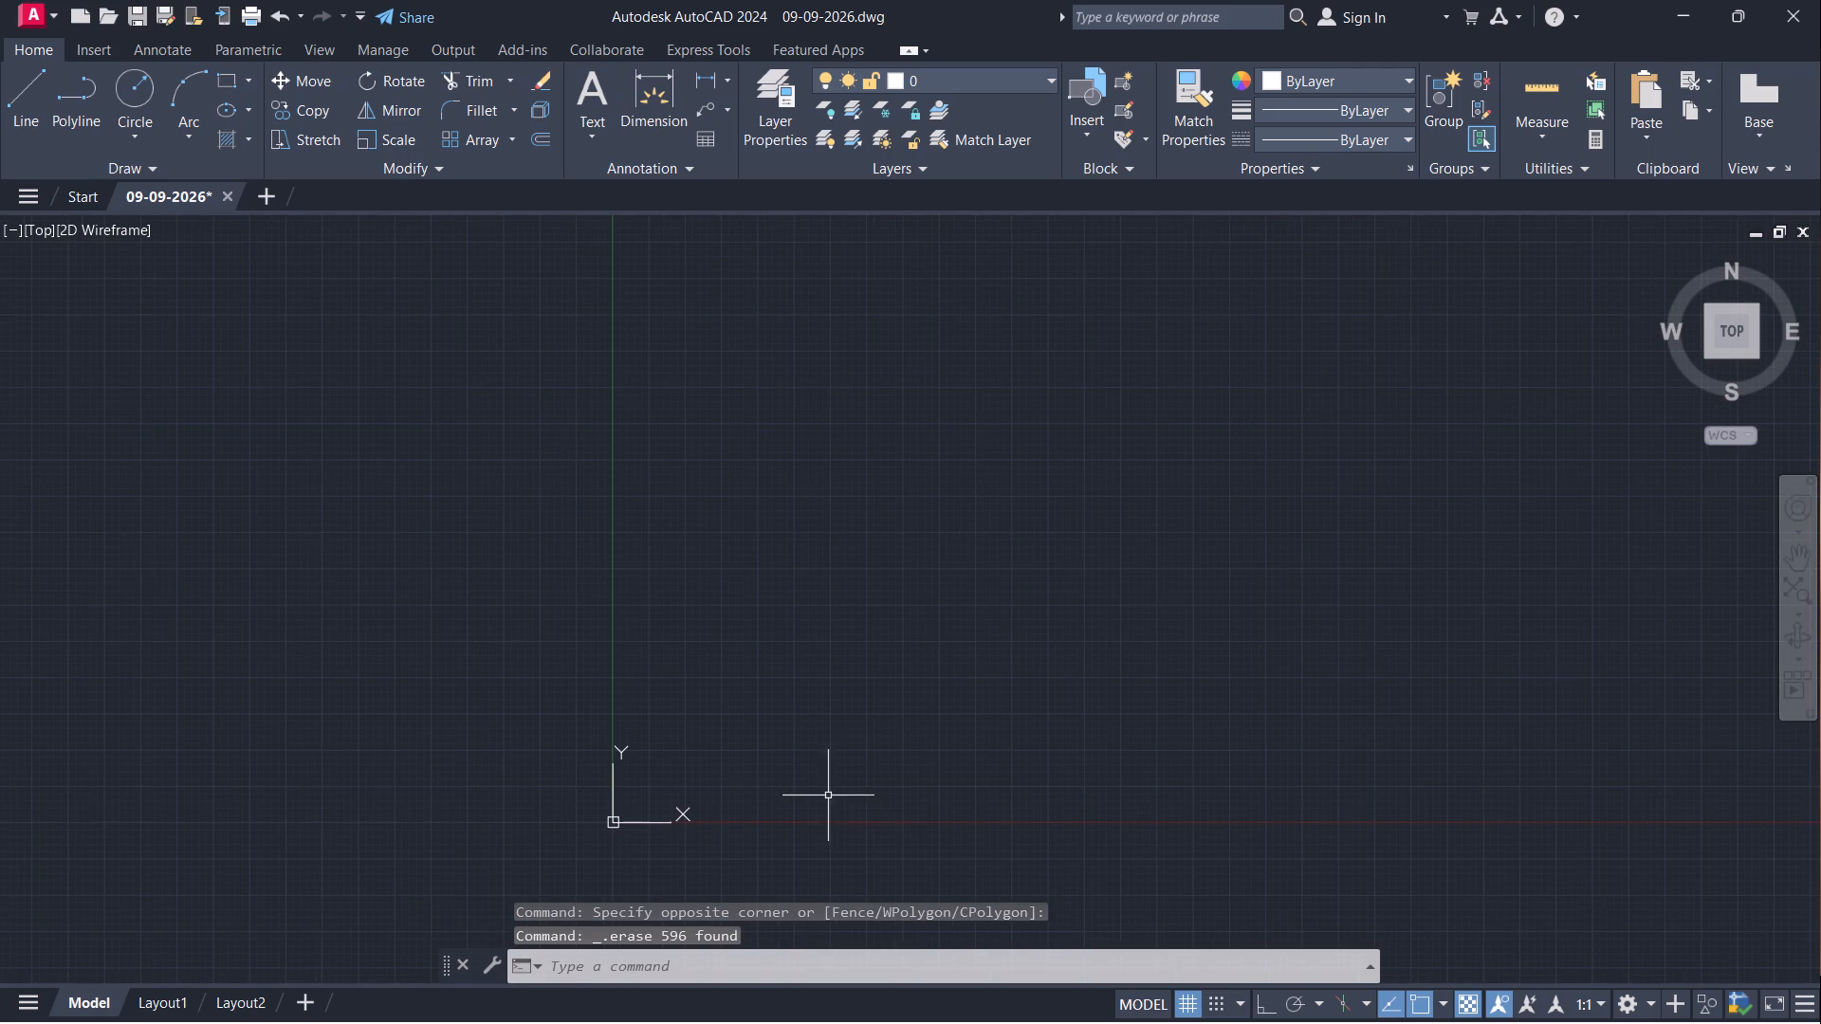
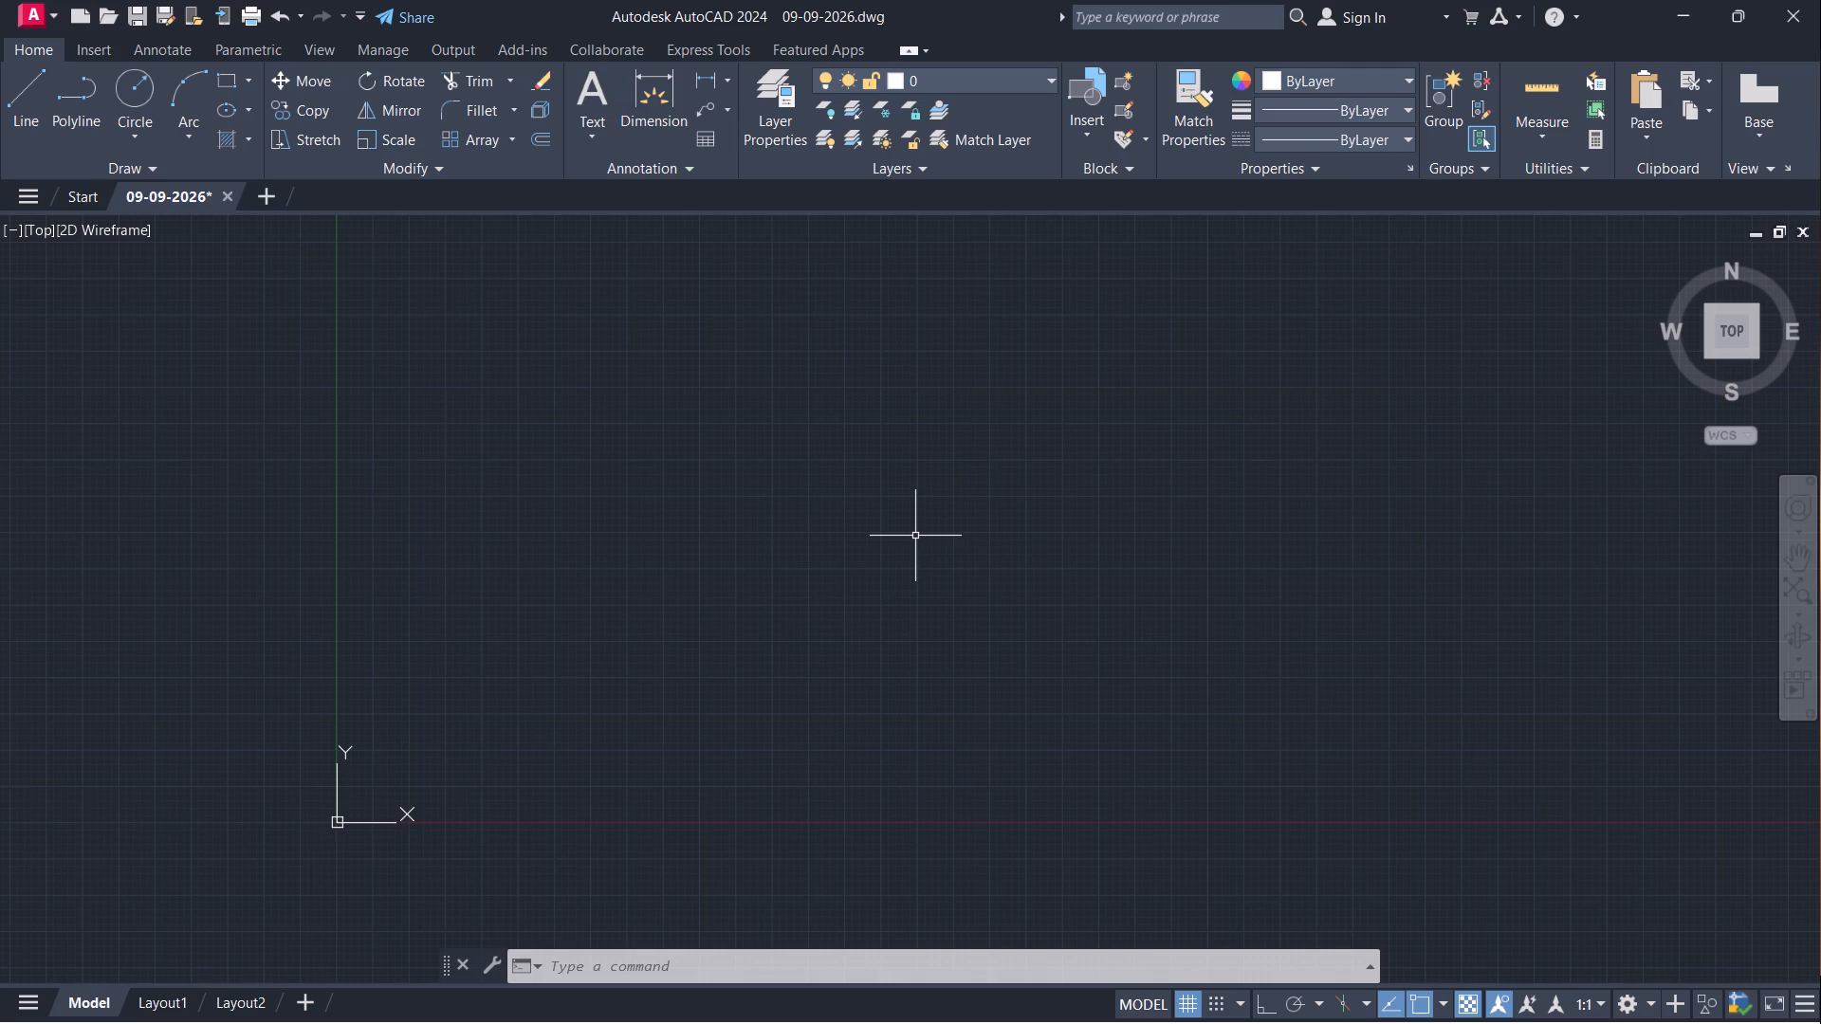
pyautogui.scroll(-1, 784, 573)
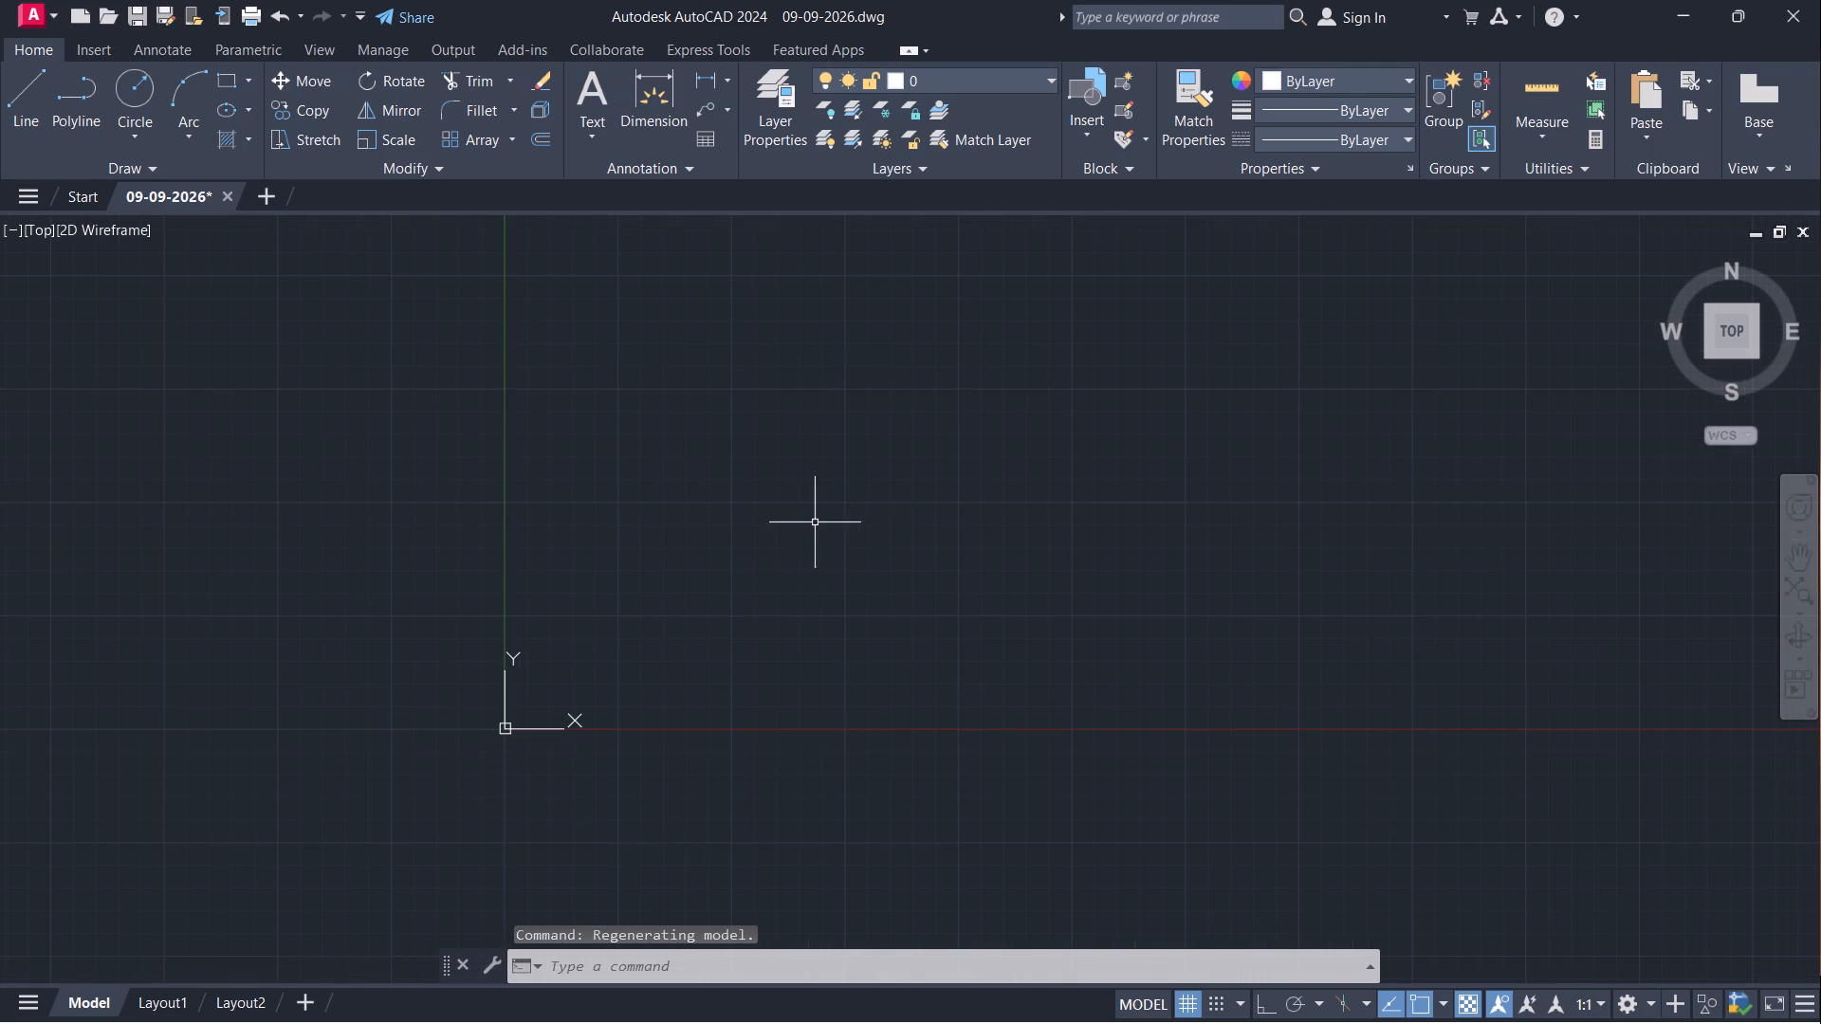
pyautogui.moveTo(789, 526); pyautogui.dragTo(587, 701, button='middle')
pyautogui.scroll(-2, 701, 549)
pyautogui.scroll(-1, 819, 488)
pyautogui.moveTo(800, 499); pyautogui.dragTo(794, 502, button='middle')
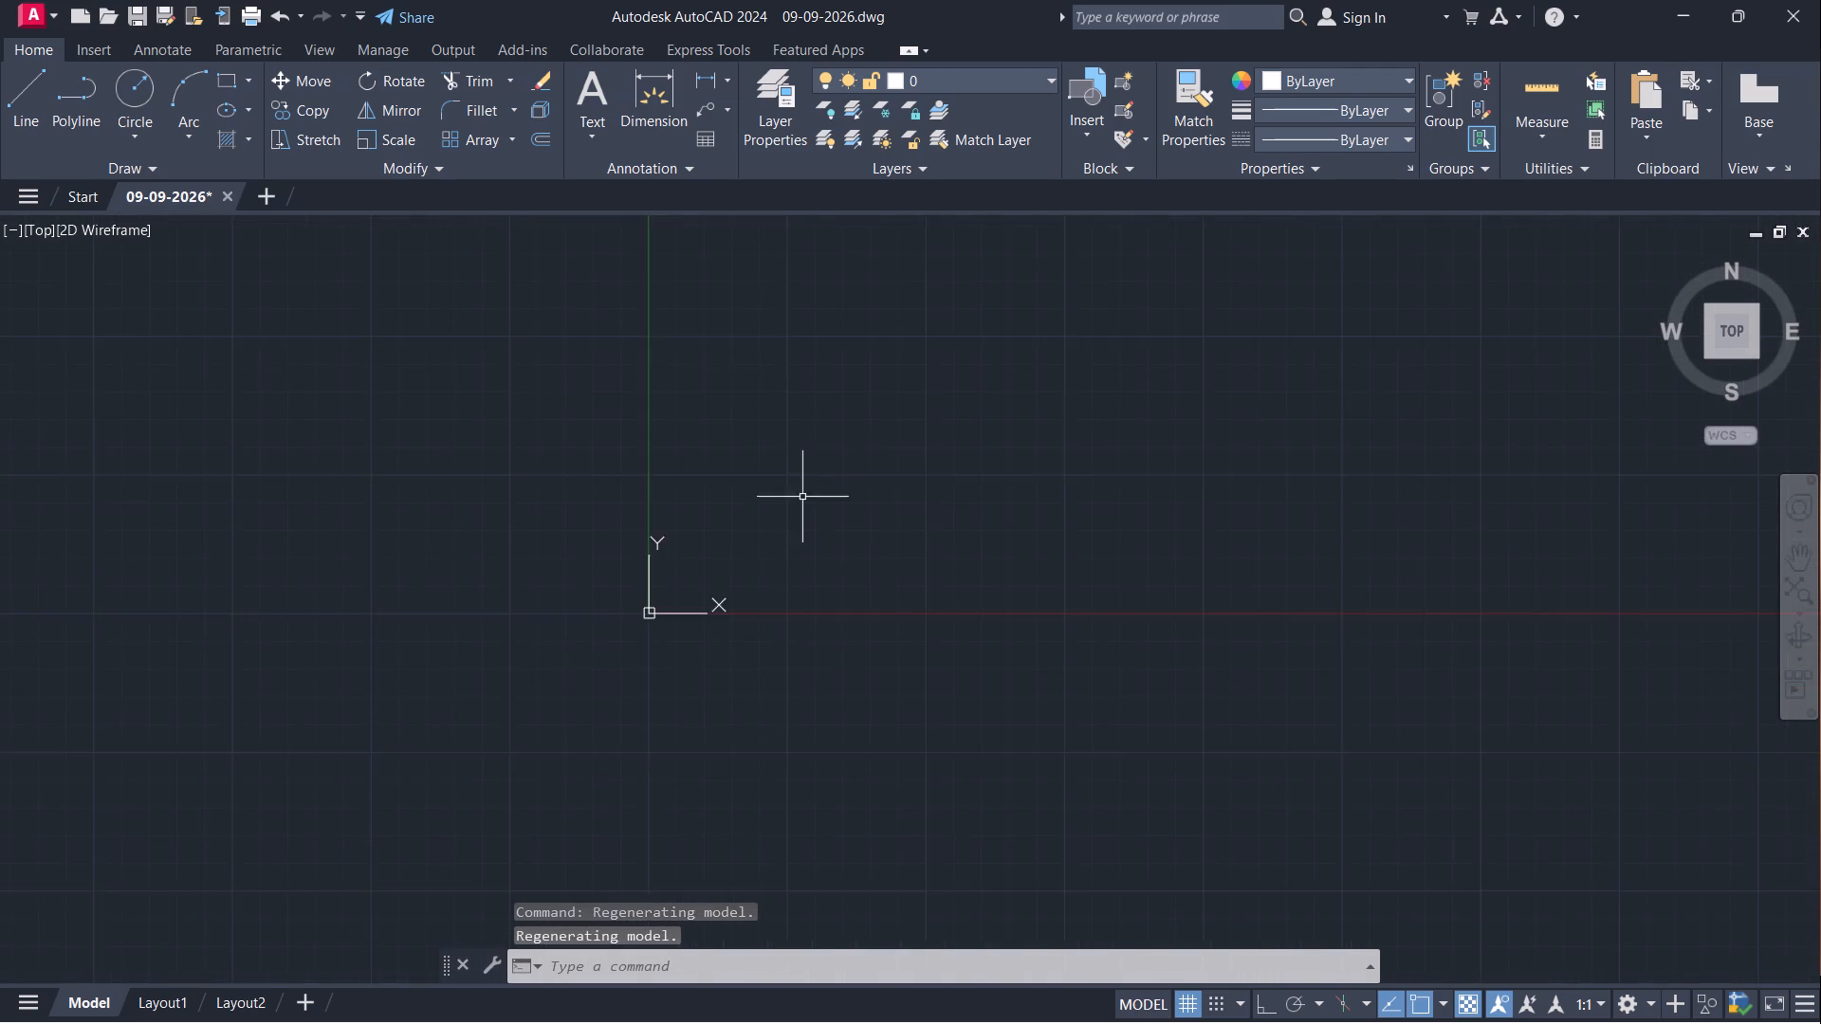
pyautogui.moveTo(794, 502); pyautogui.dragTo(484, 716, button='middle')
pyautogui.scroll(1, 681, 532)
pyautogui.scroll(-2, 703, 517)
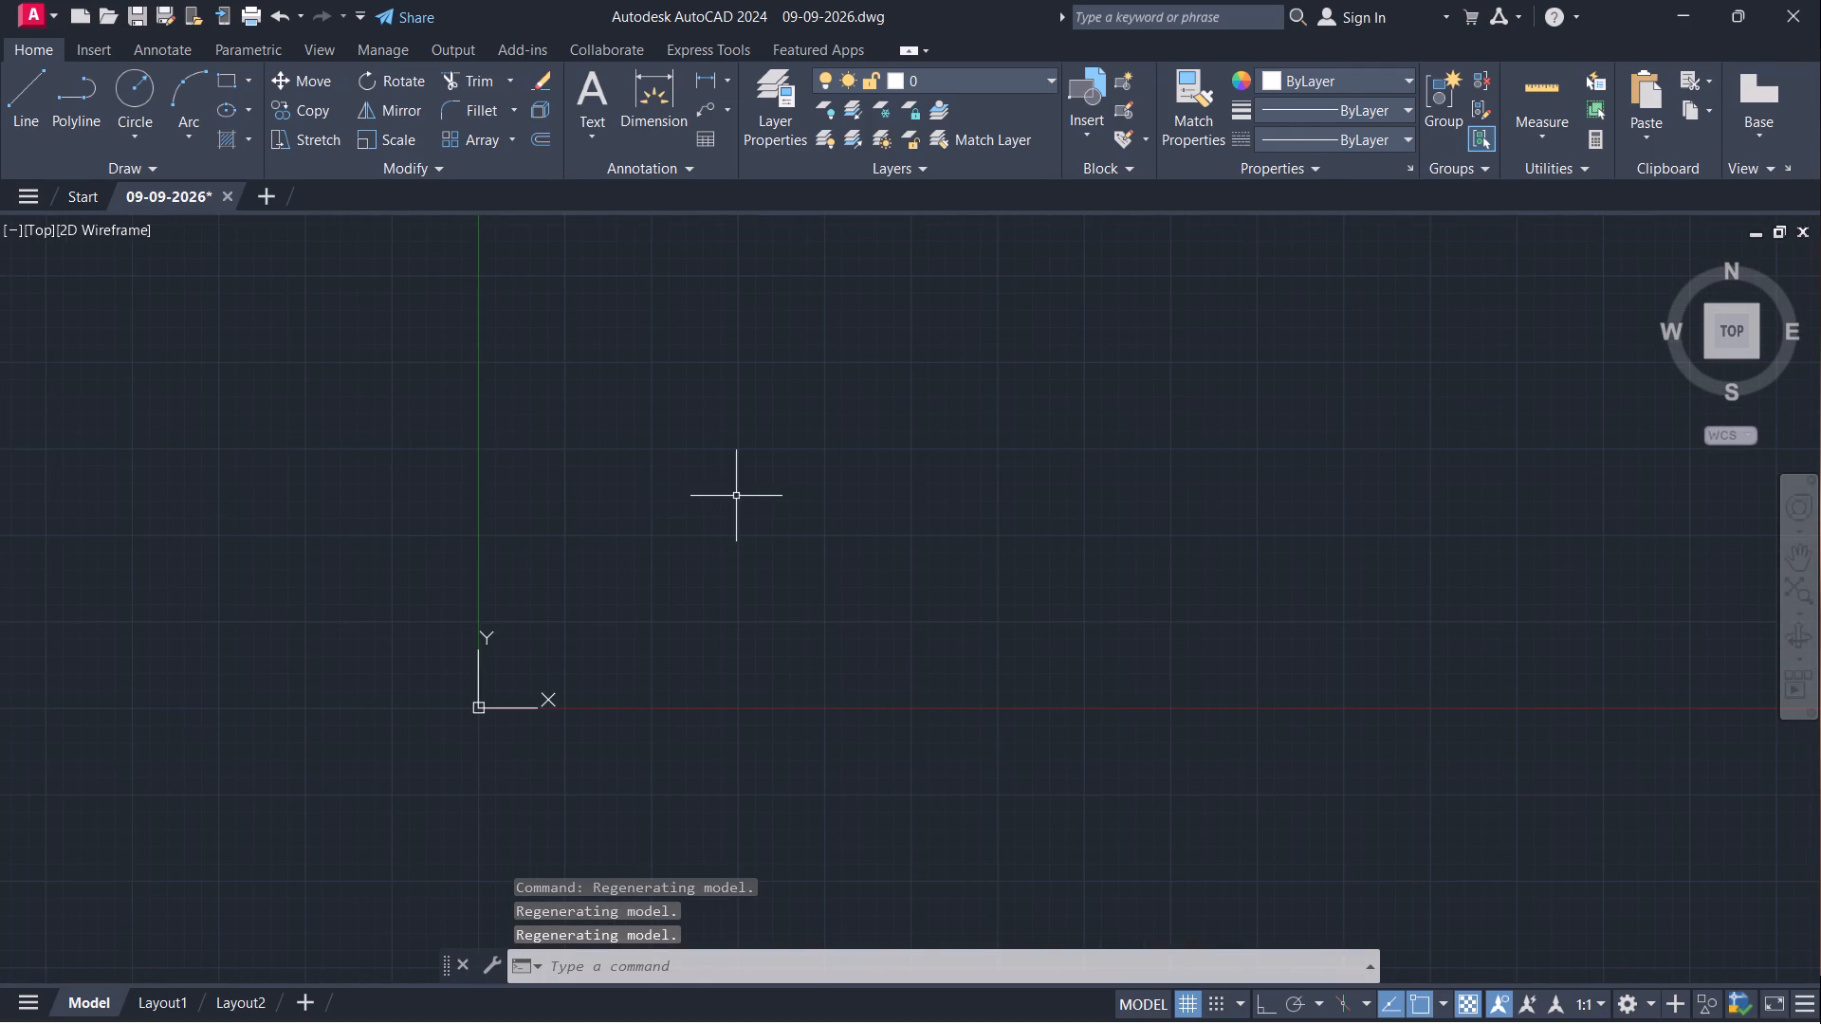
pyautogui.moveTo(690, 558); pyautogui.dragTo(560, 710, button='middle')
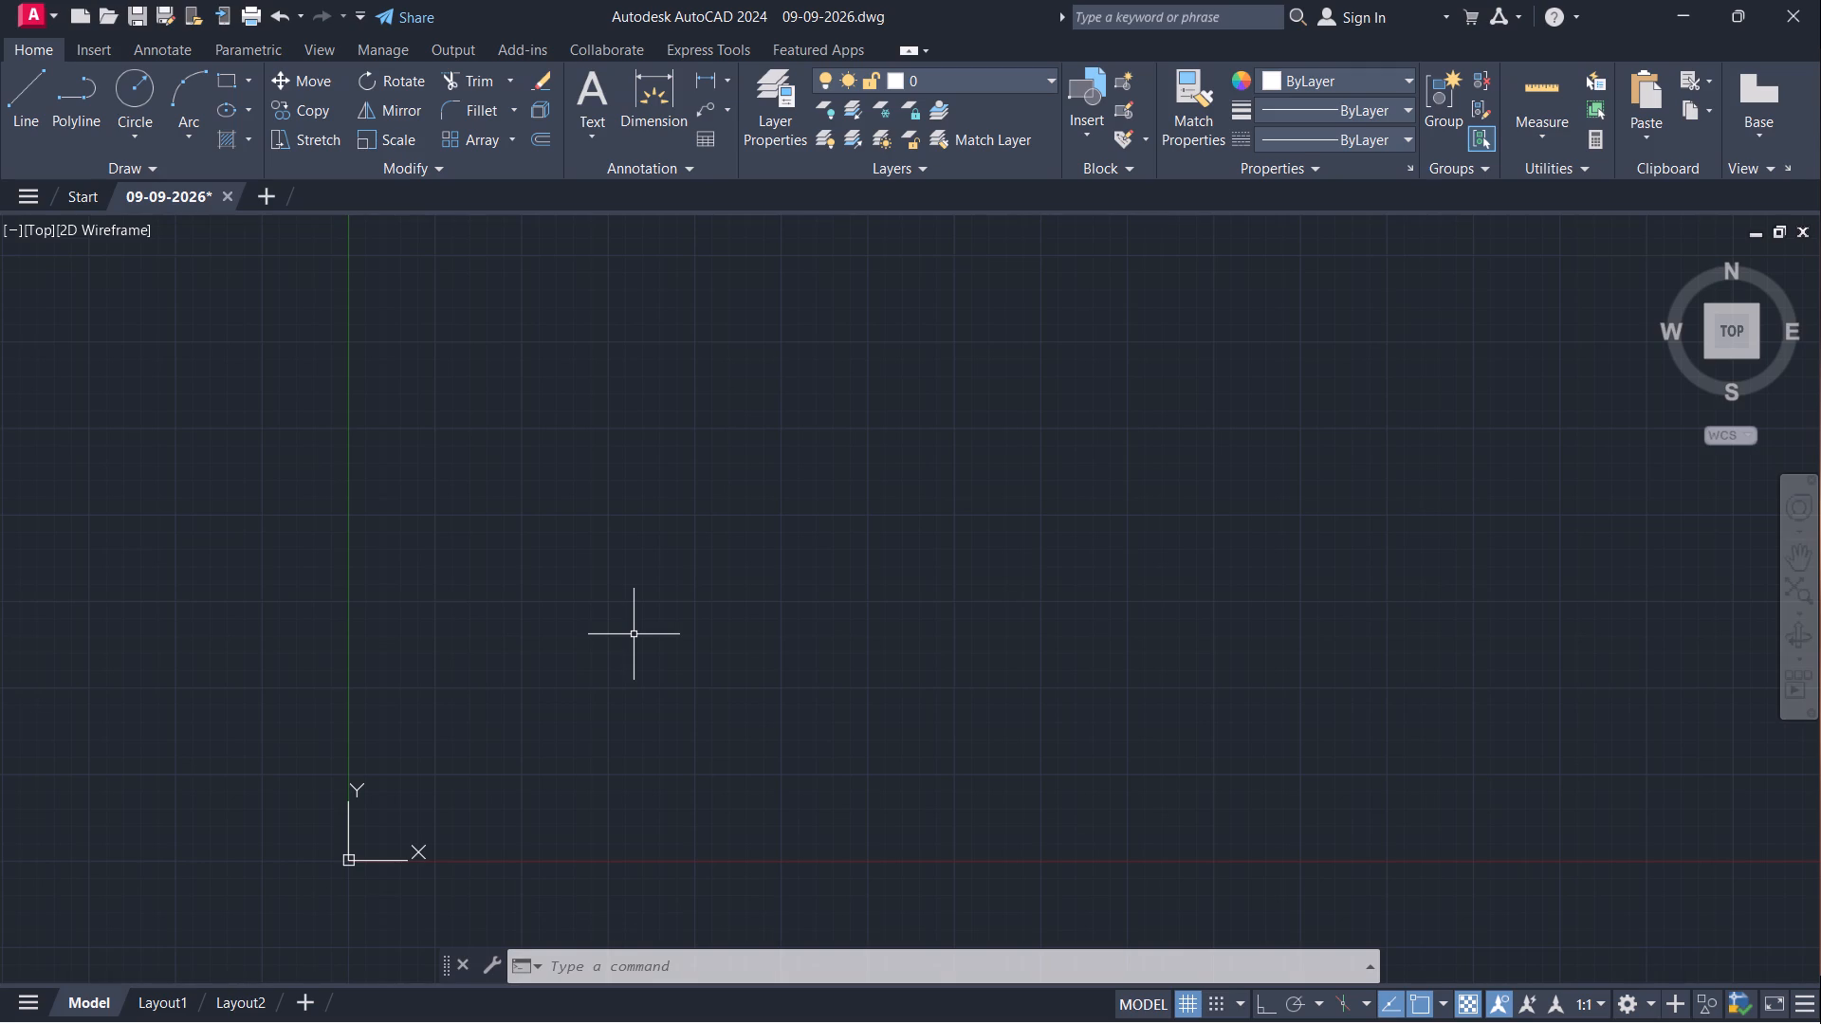
# Start a line in the empty model space and, with Ortho on, draw a 26' horizontal segment toward the east.
pyautogui.press('l')
pyautogui.press('Return')
pyautogui.moveTo(775, 393); pyautogui.dragTo(583, 656, button='middle')
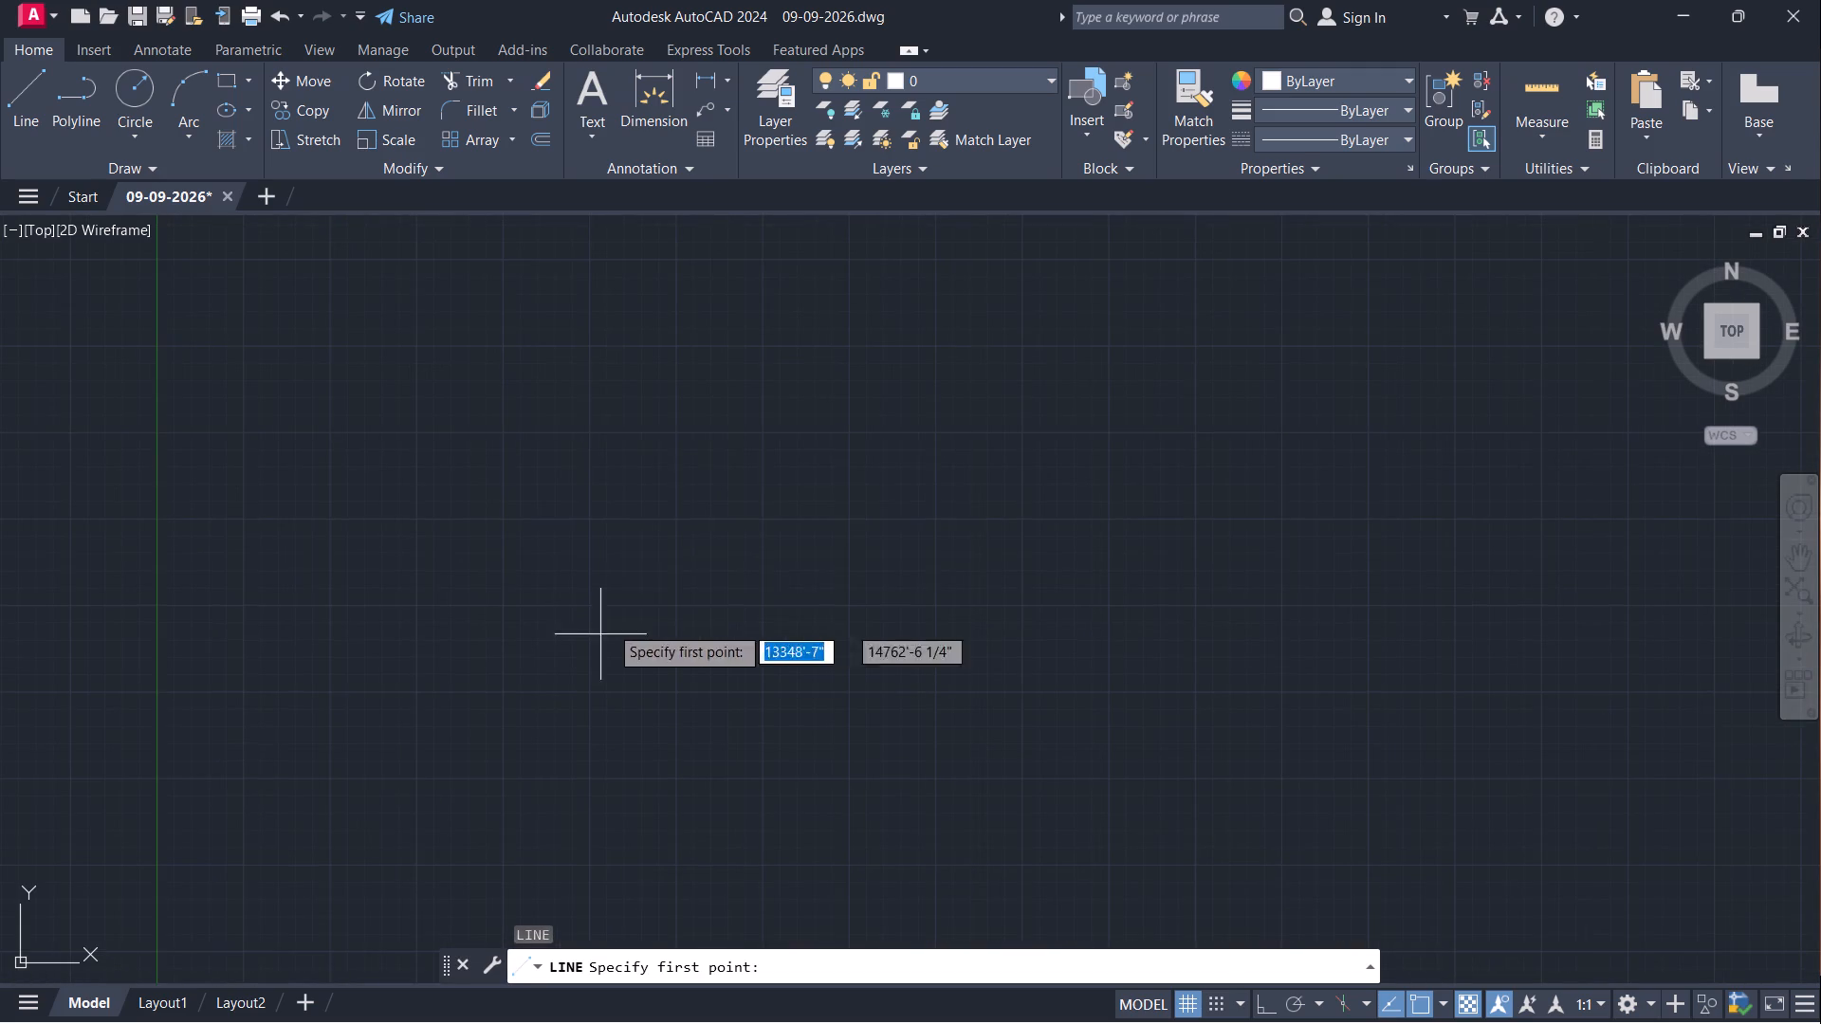
pyautogui.click(596, 421)
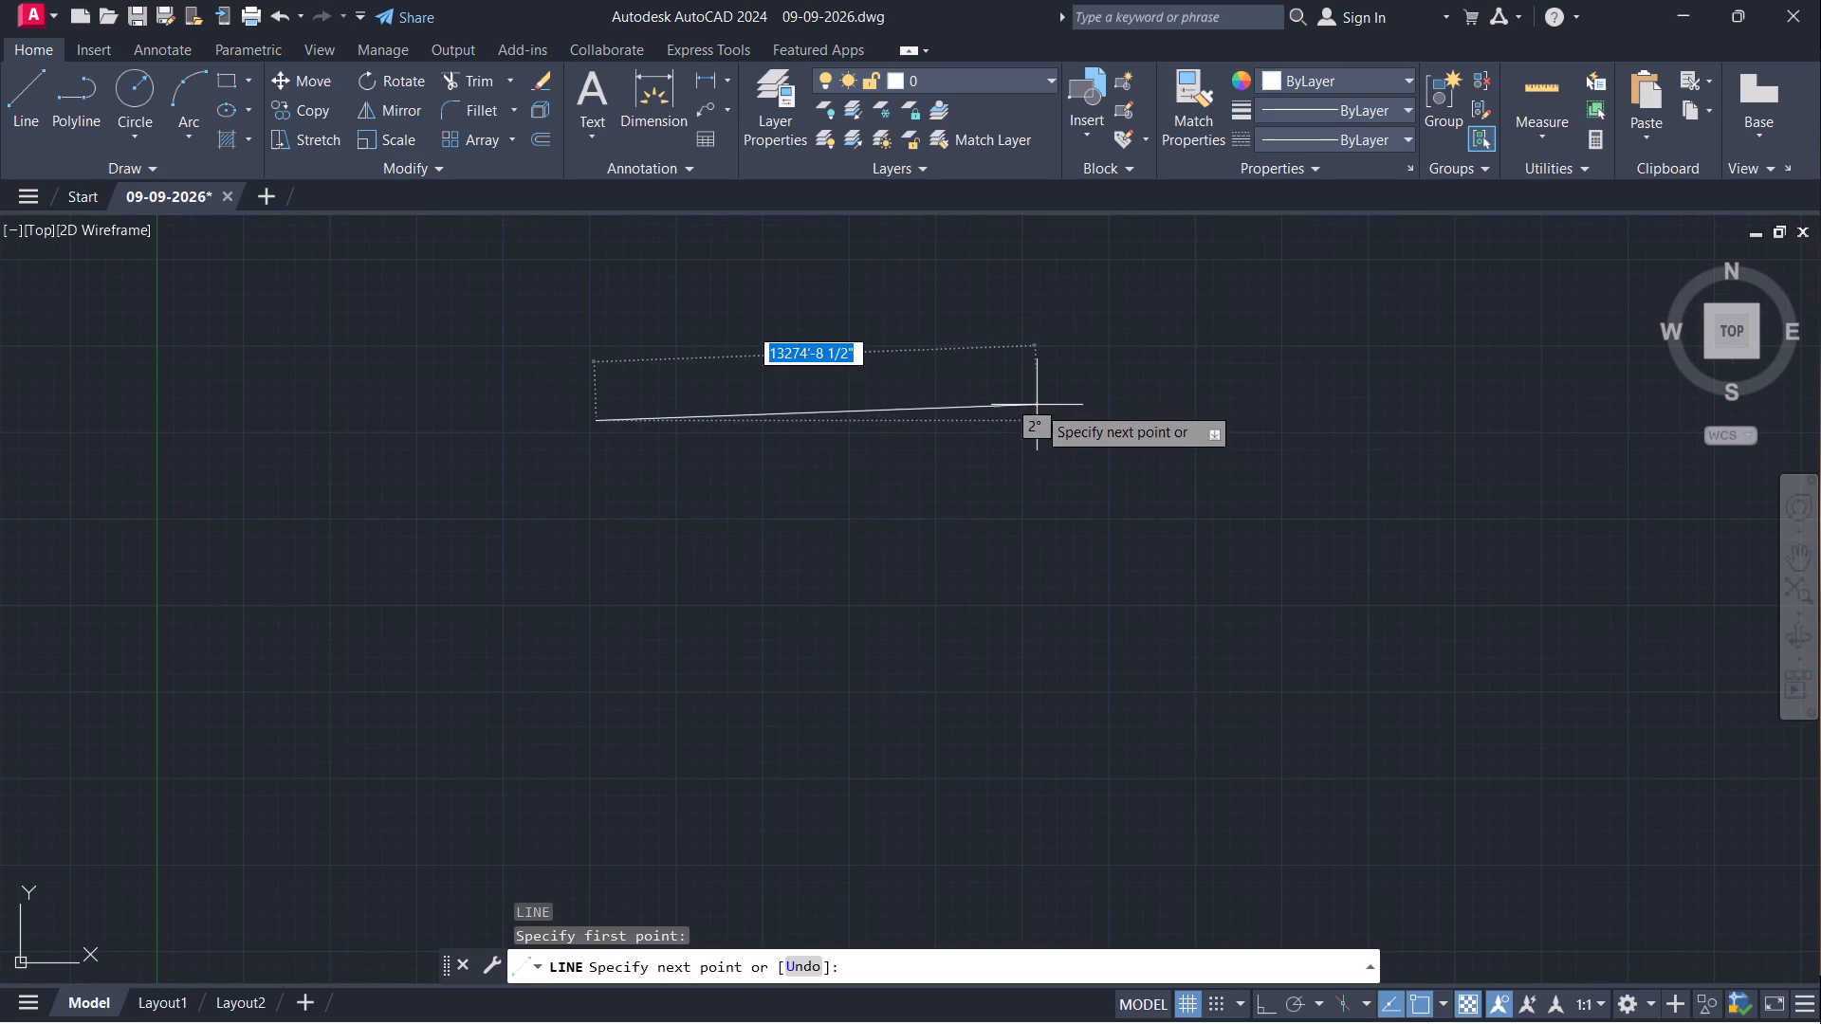
pyautogui.press('F8')
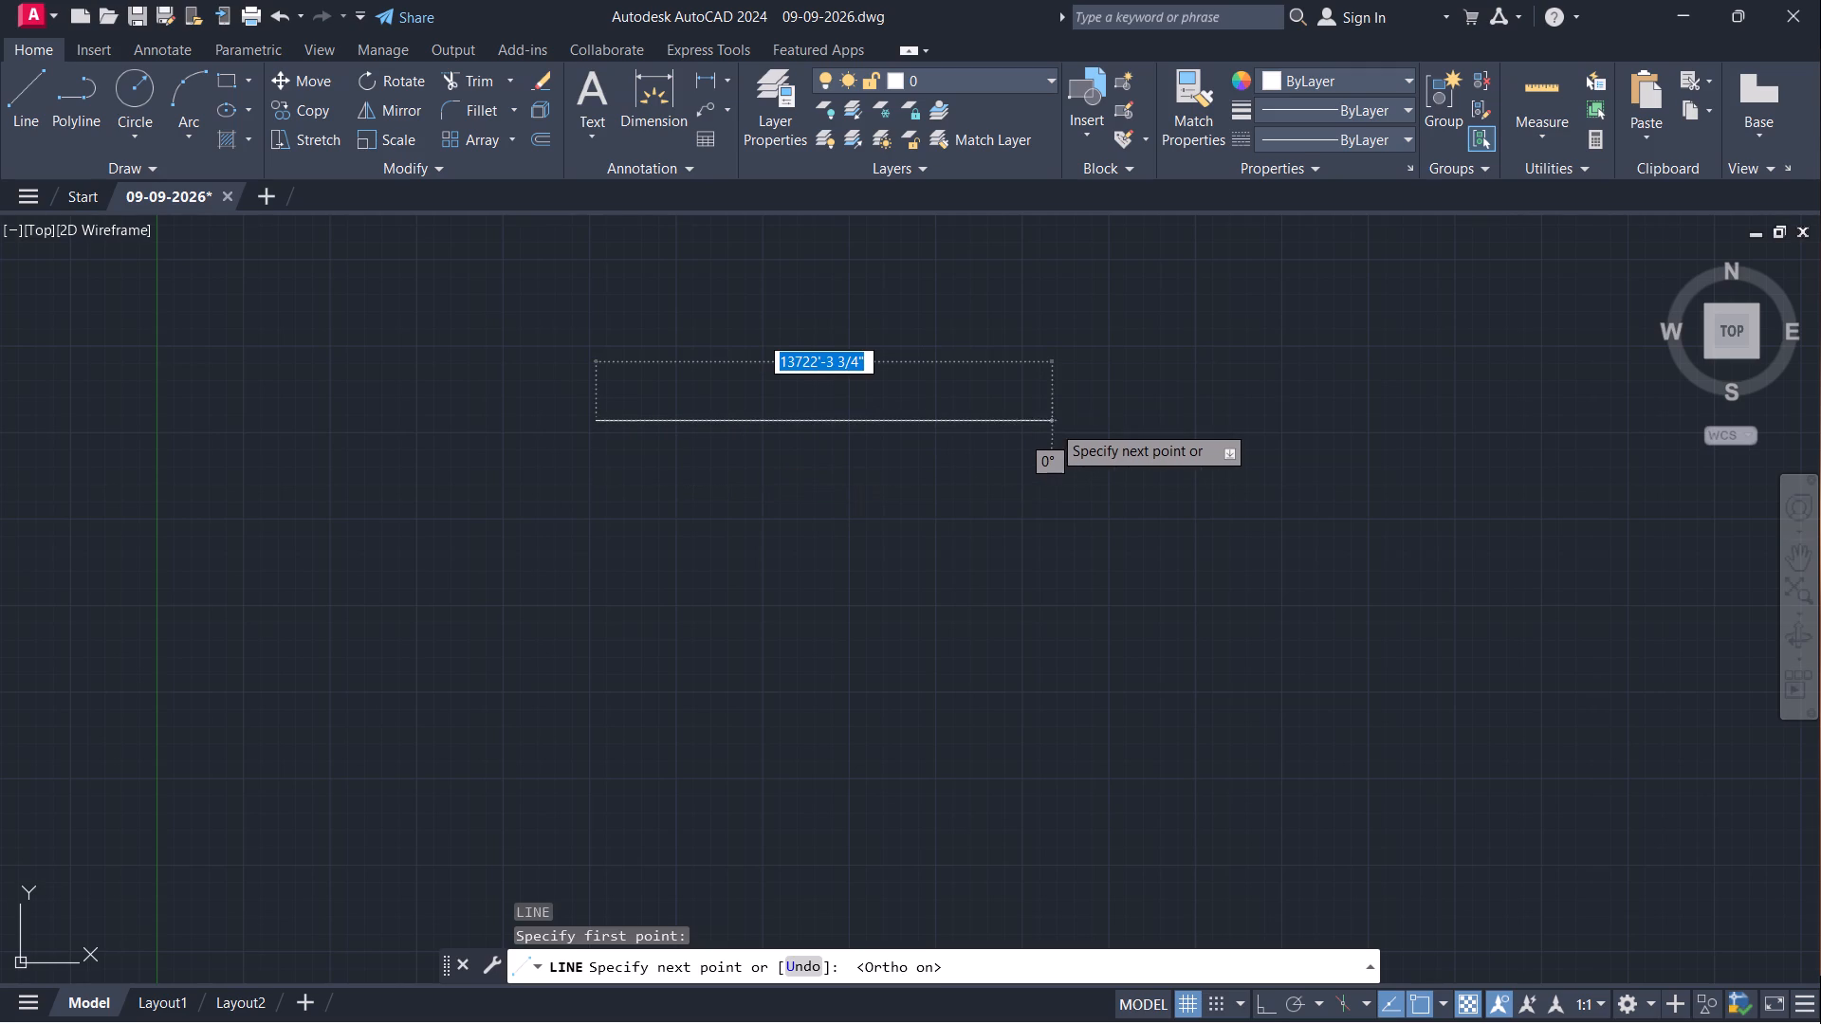
pyautogui.write("26'")
pyautogui.press('Return')
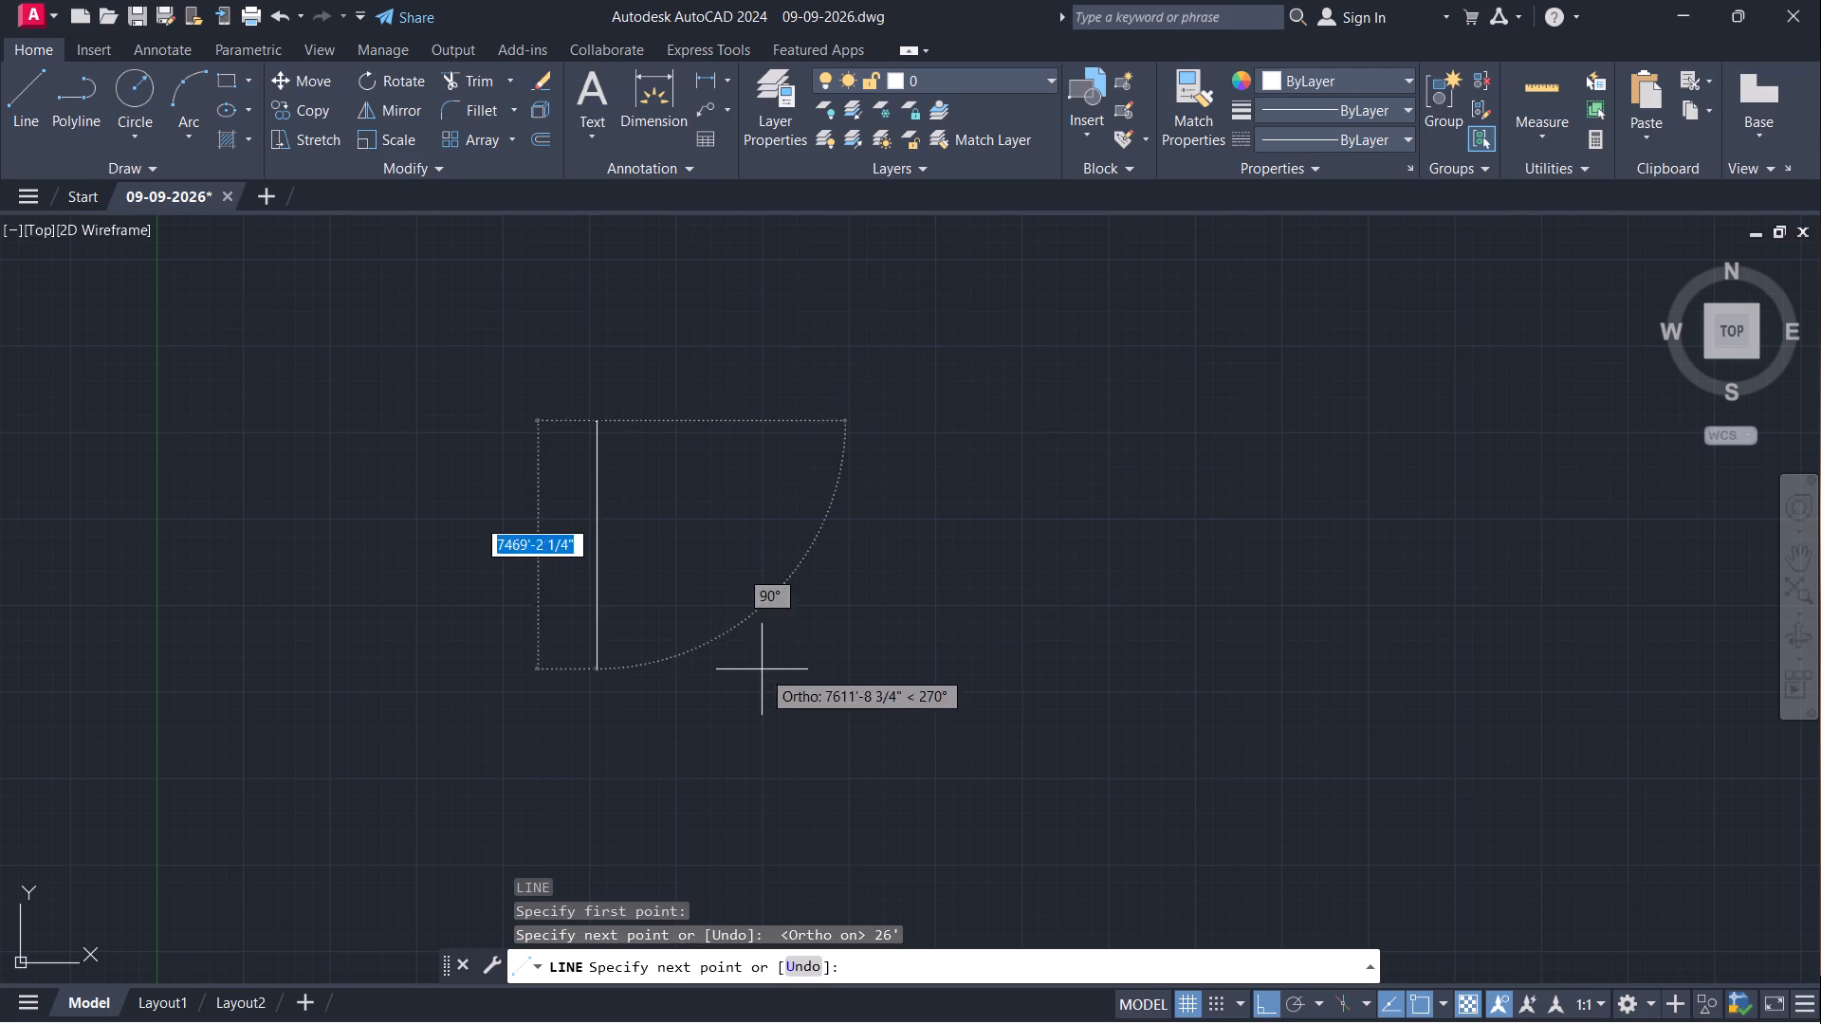
# Continue with a 32' segment straight up, a top edge aligned with the start point, and a left edge closing the rectangle.
pyautogui.scroll(10, 587, 403)
pyautogui.scroll(-4, 745, 482)
pyautogui.scroll(1, 832, 424)
pyautogui.scroll(-1, 881, 401)
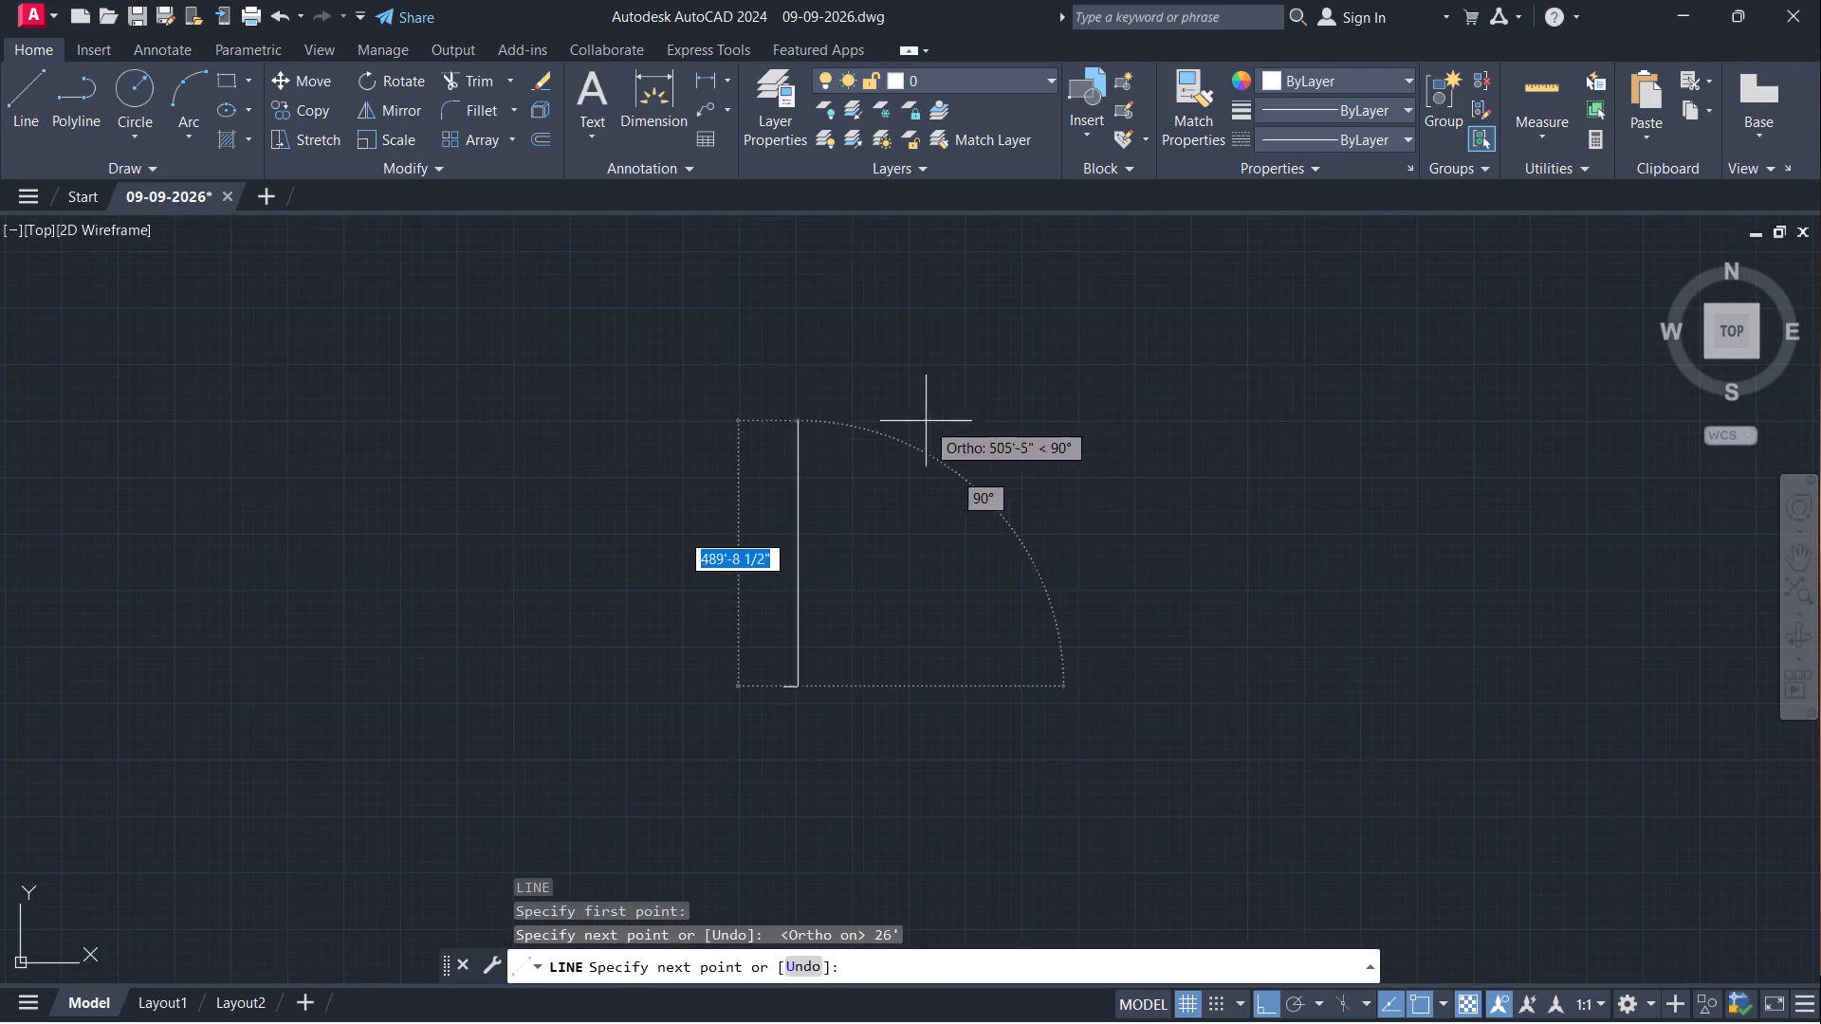
pyautogui.scroll(5, 791, 692)
pyautogui.scroll(5, 840, 573)
pyautogui.scroll(-5, 868, 538)
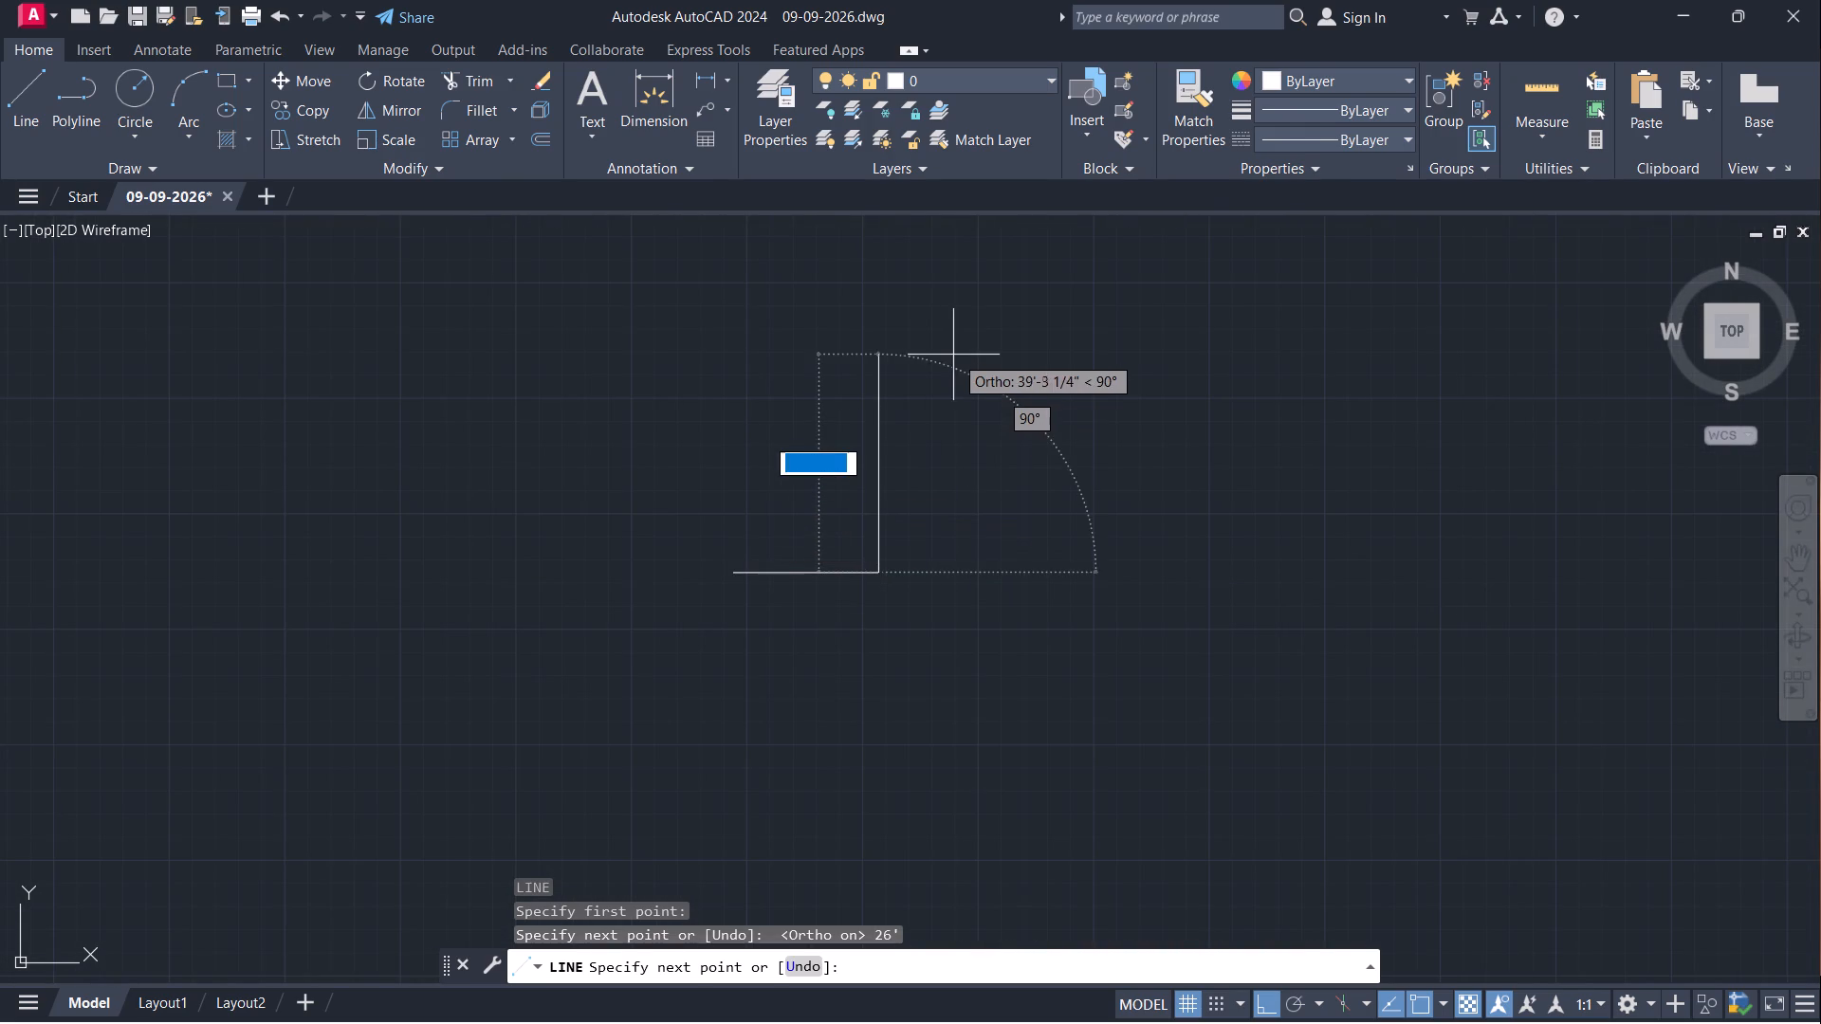
pyautogui.moveTo(931, 349); pyautogui.dragTo(874, 537, button='middle')
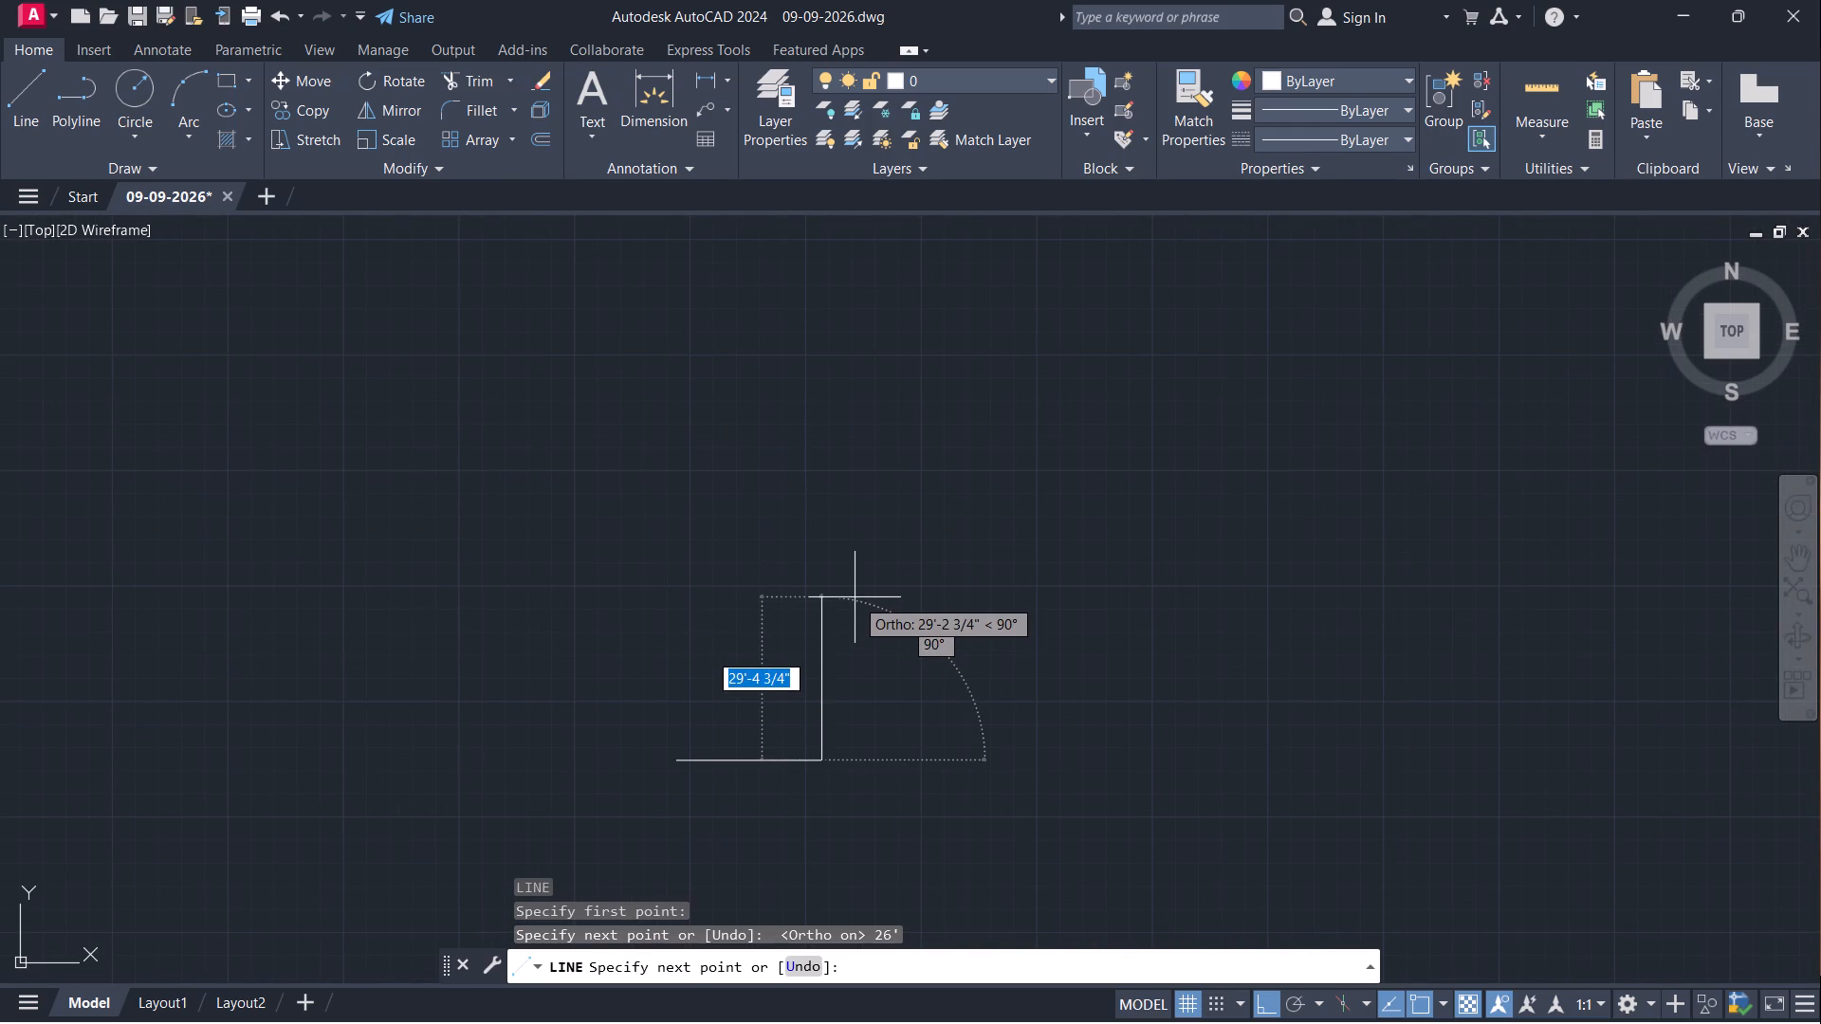
pyautogui.write("32'")
pyautogui.press('Return')
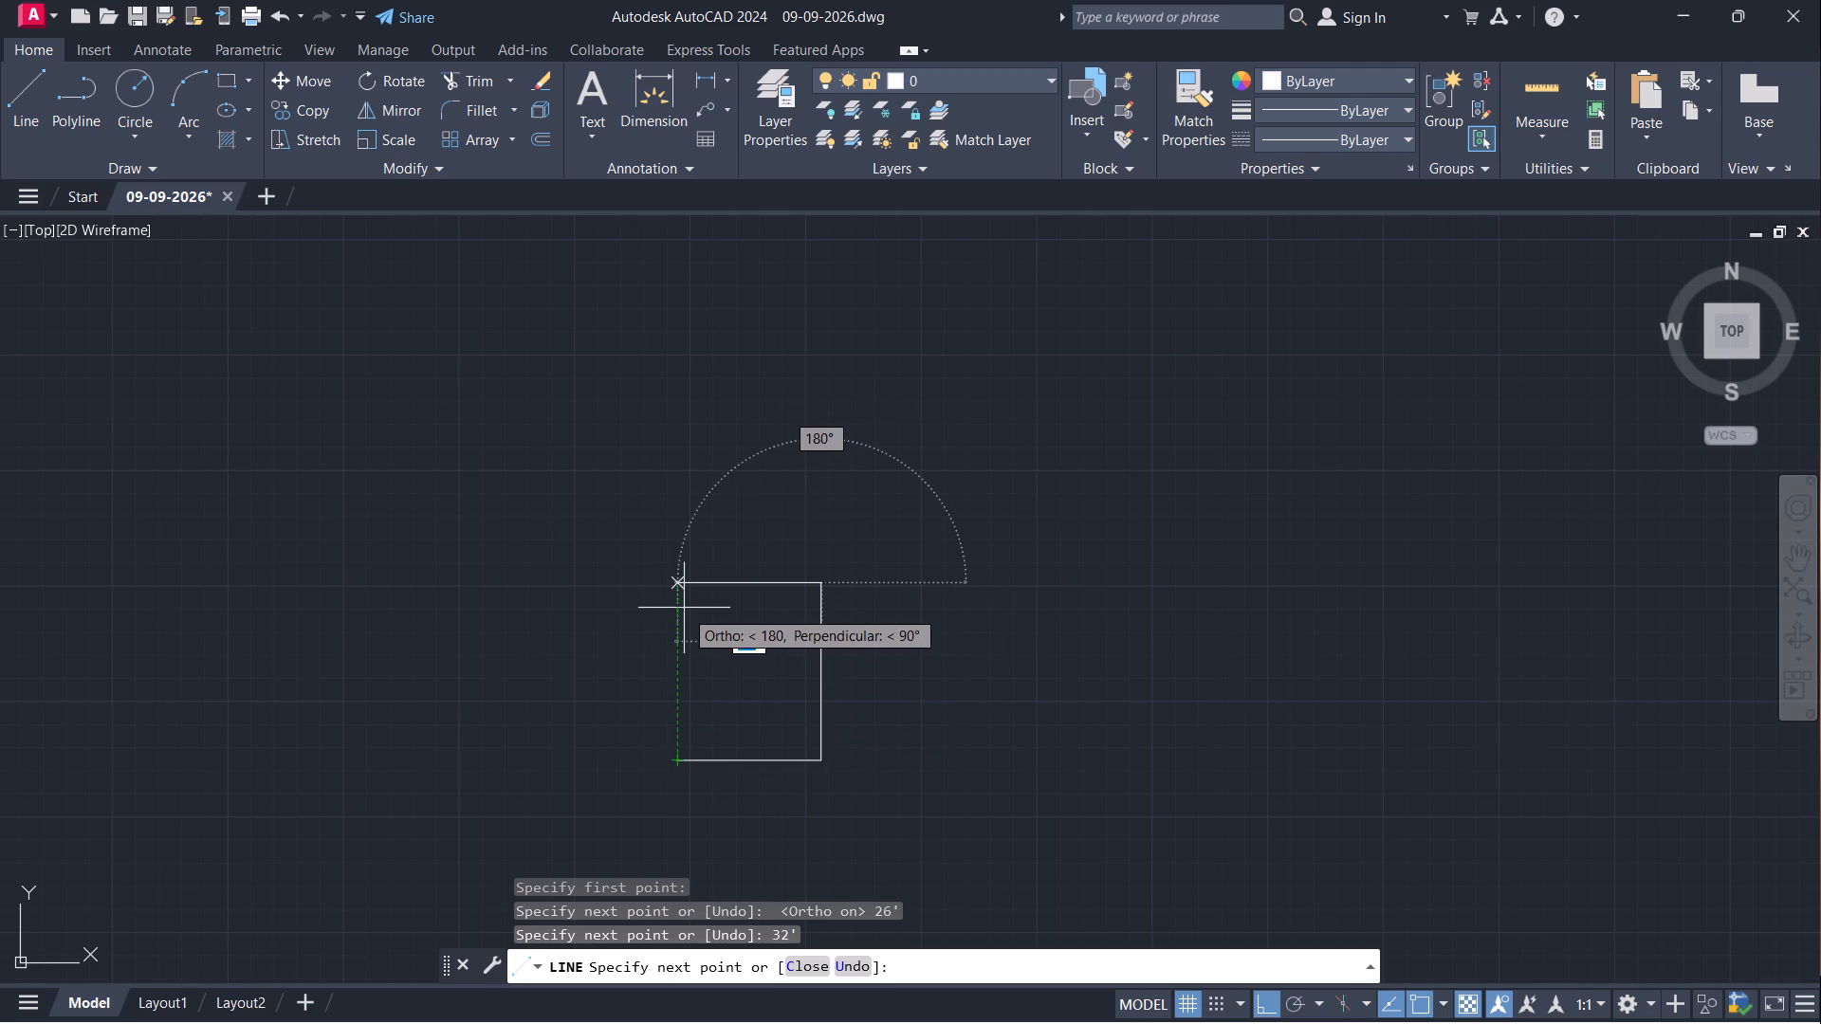
pyautogui.click(677, 586)
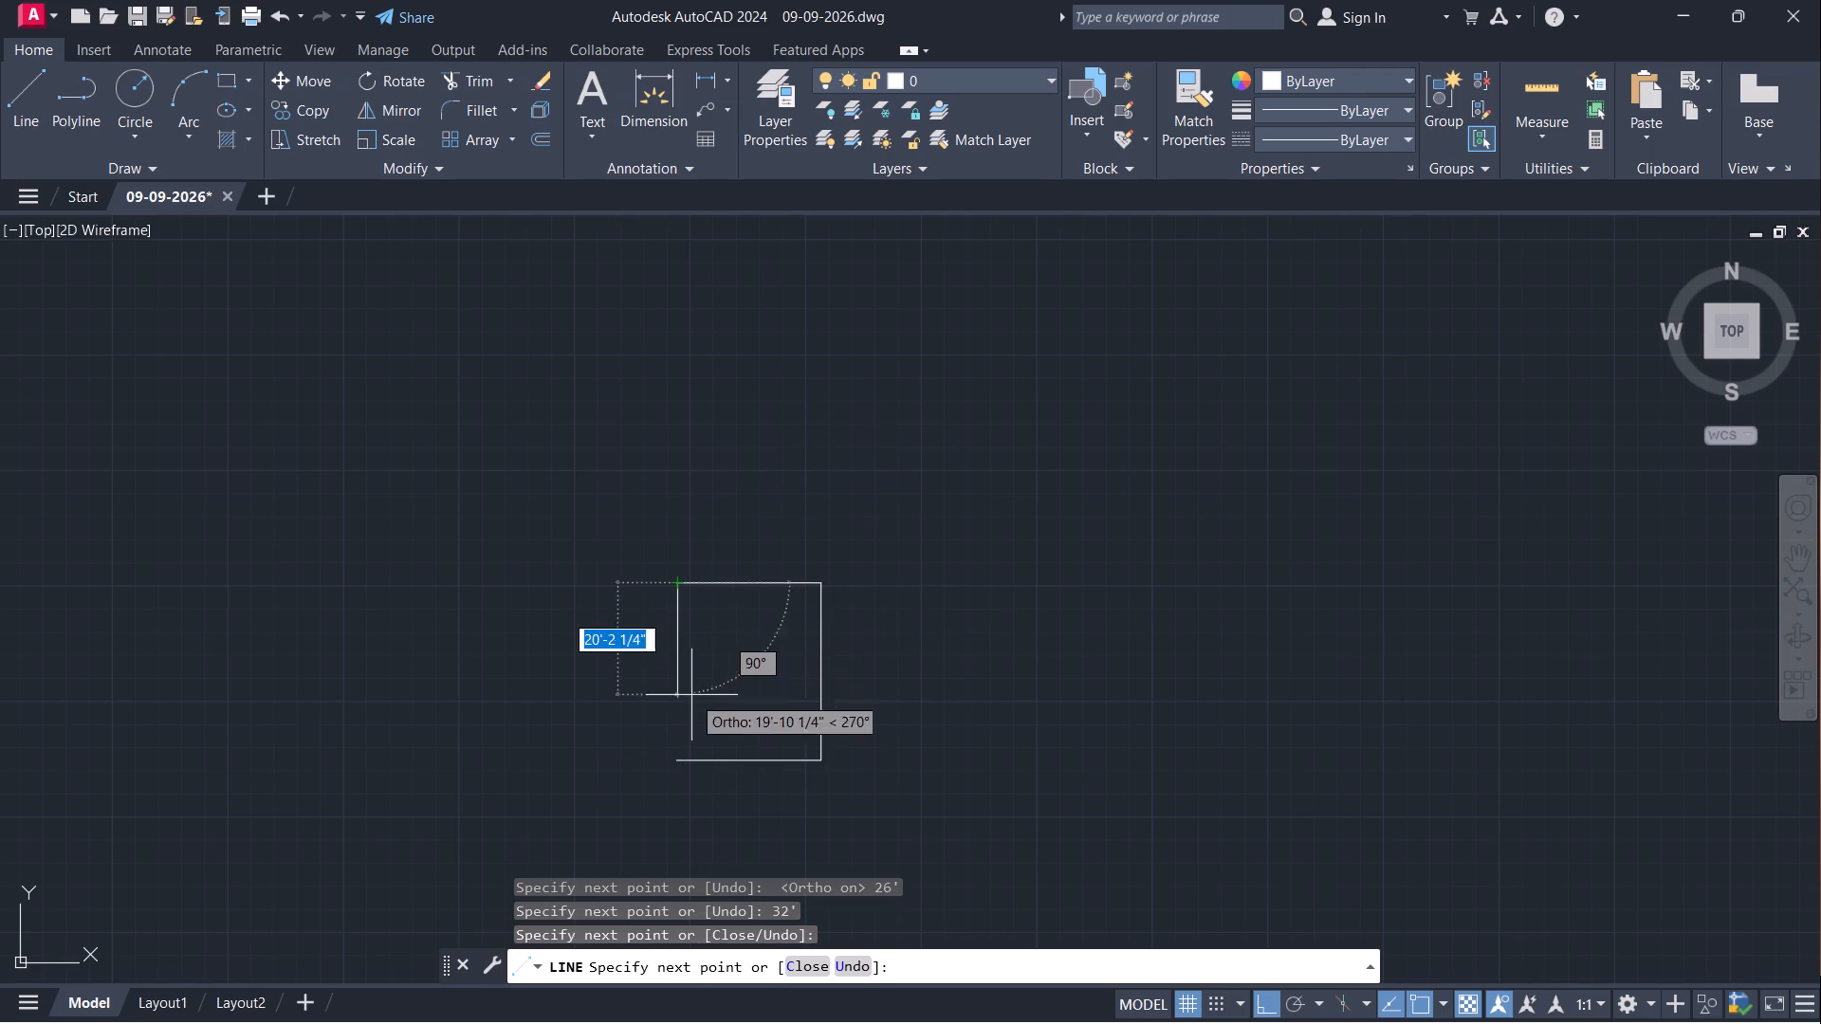
pyautogui.click(677, 756)
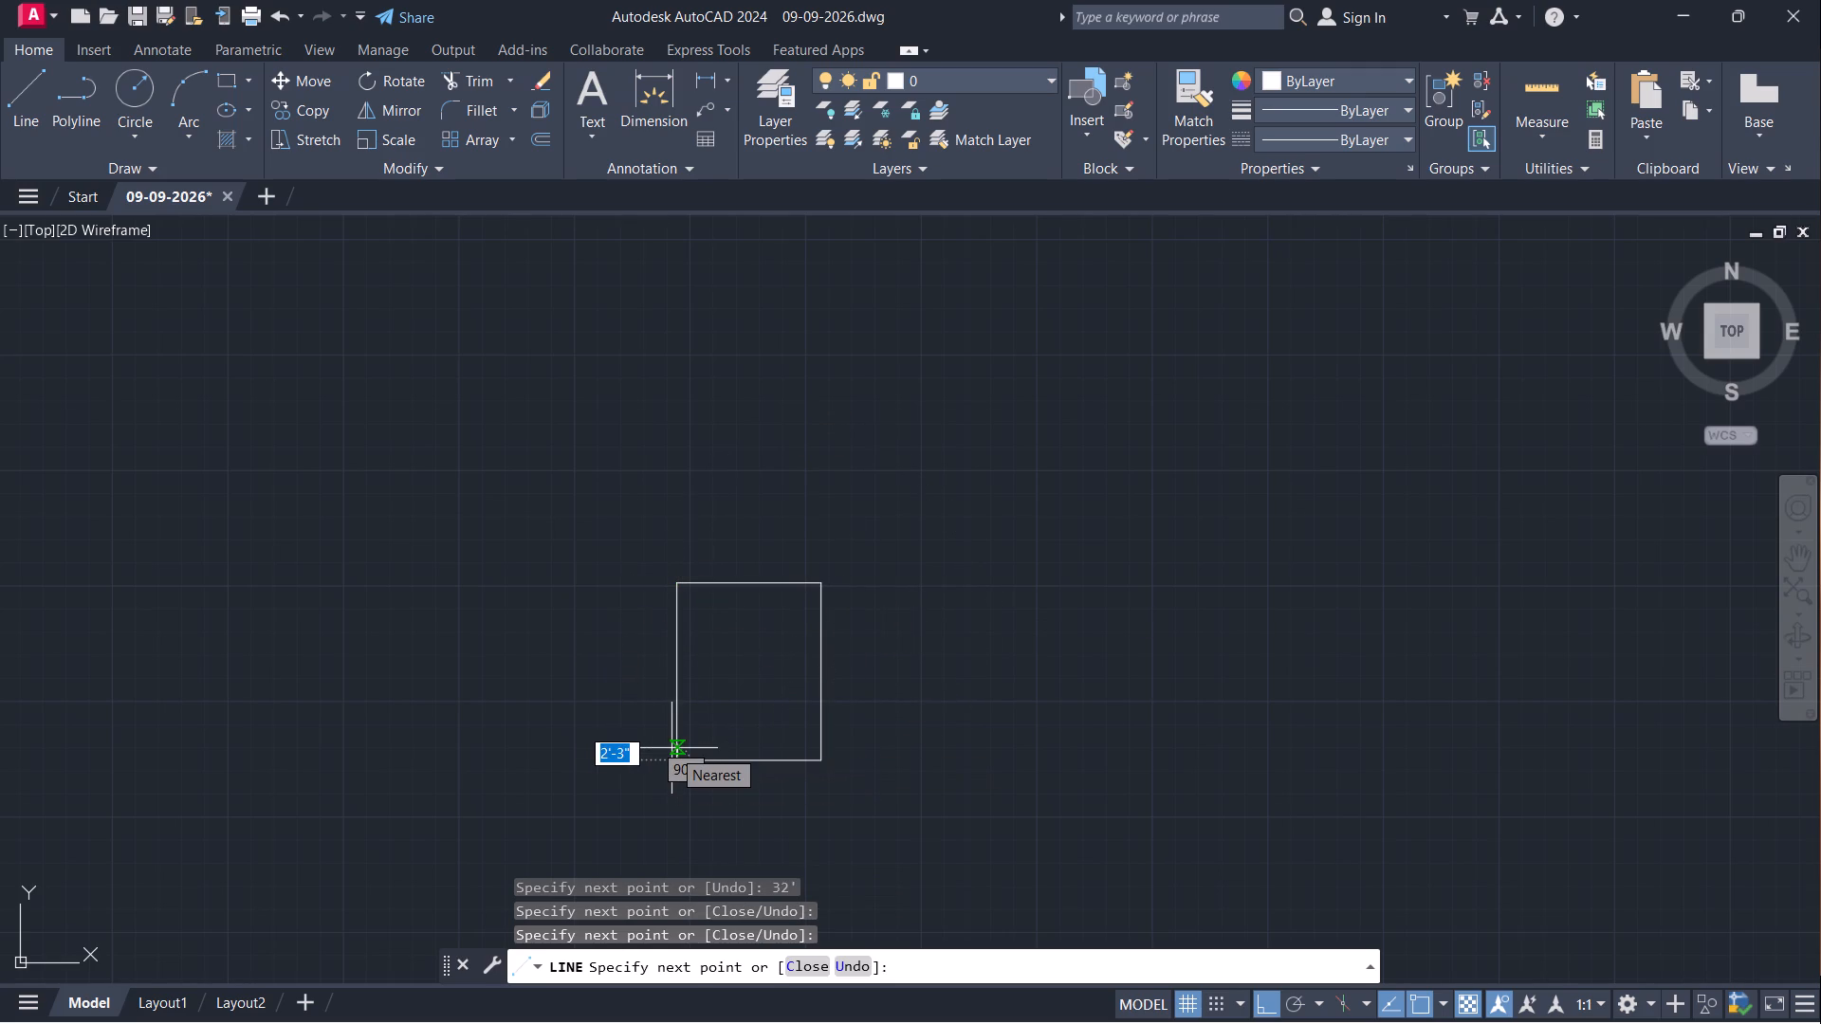
pyautogui.press('Escape')
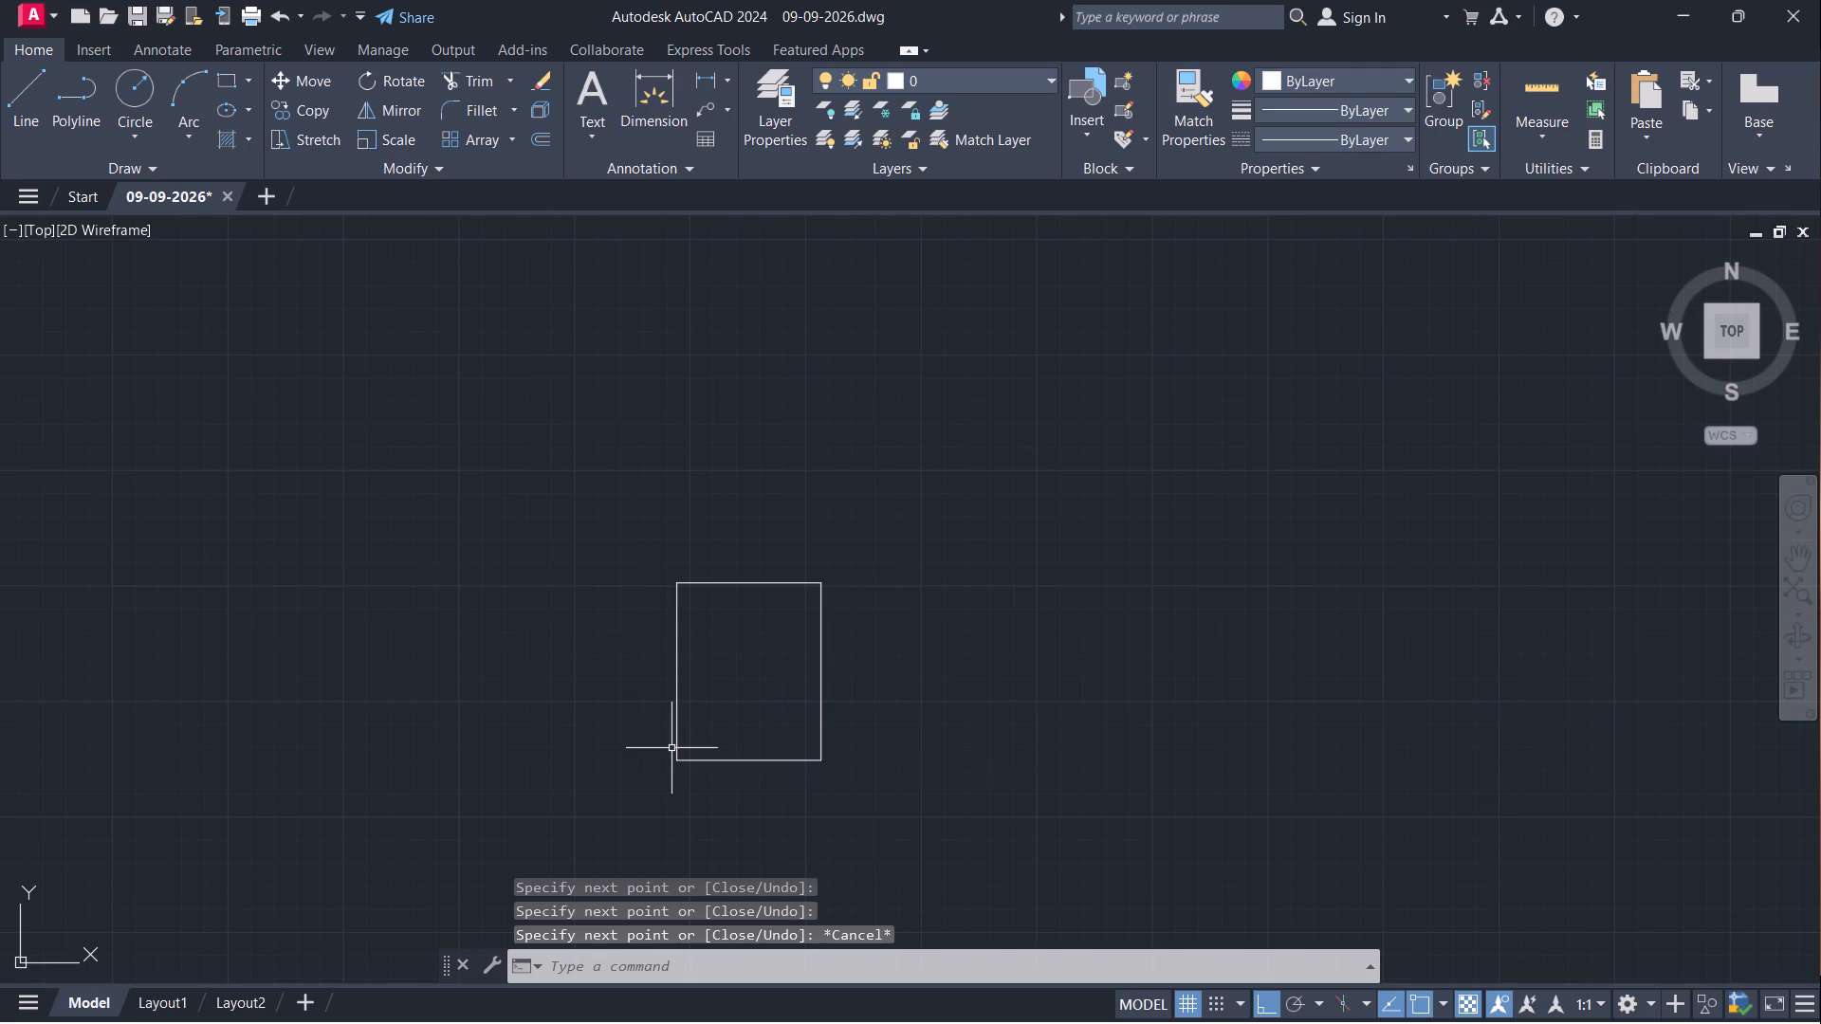
# Offset the rectangle's top edge 6" toward the inside.
pyautogui.click(777, 585)
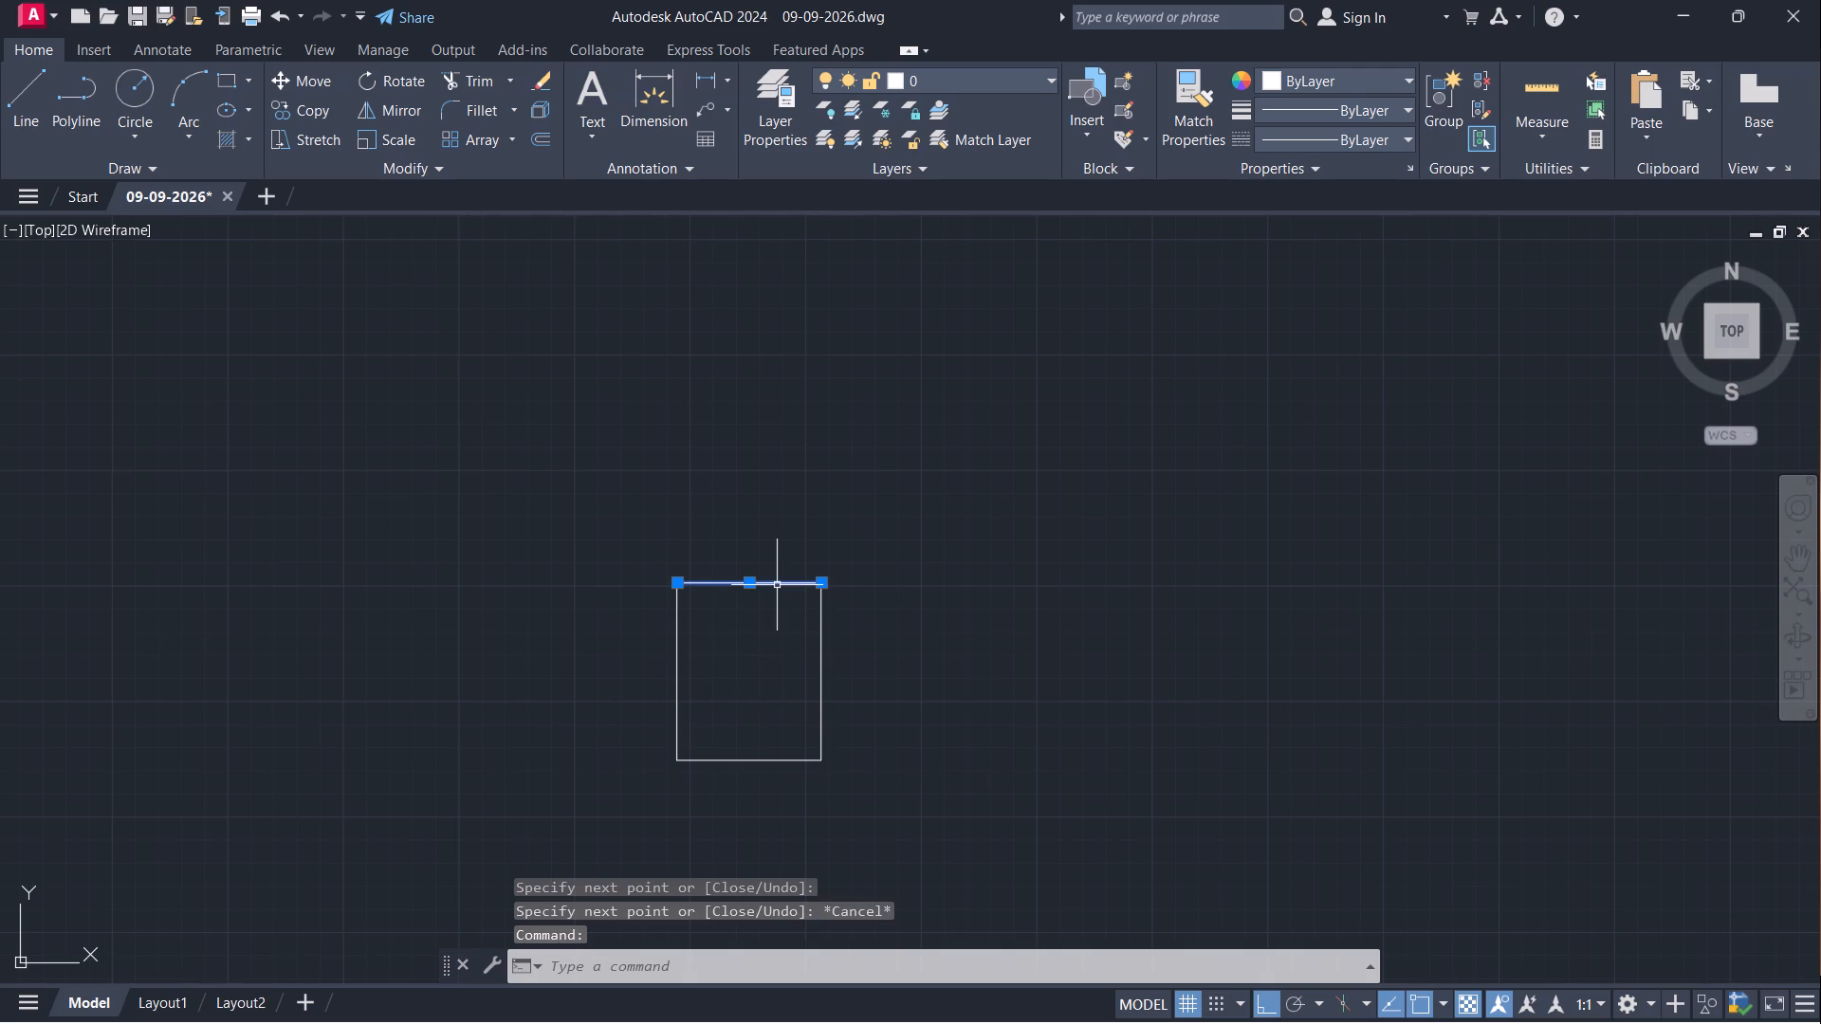
pyautogui.press('o')
pyautogui.press('Return')
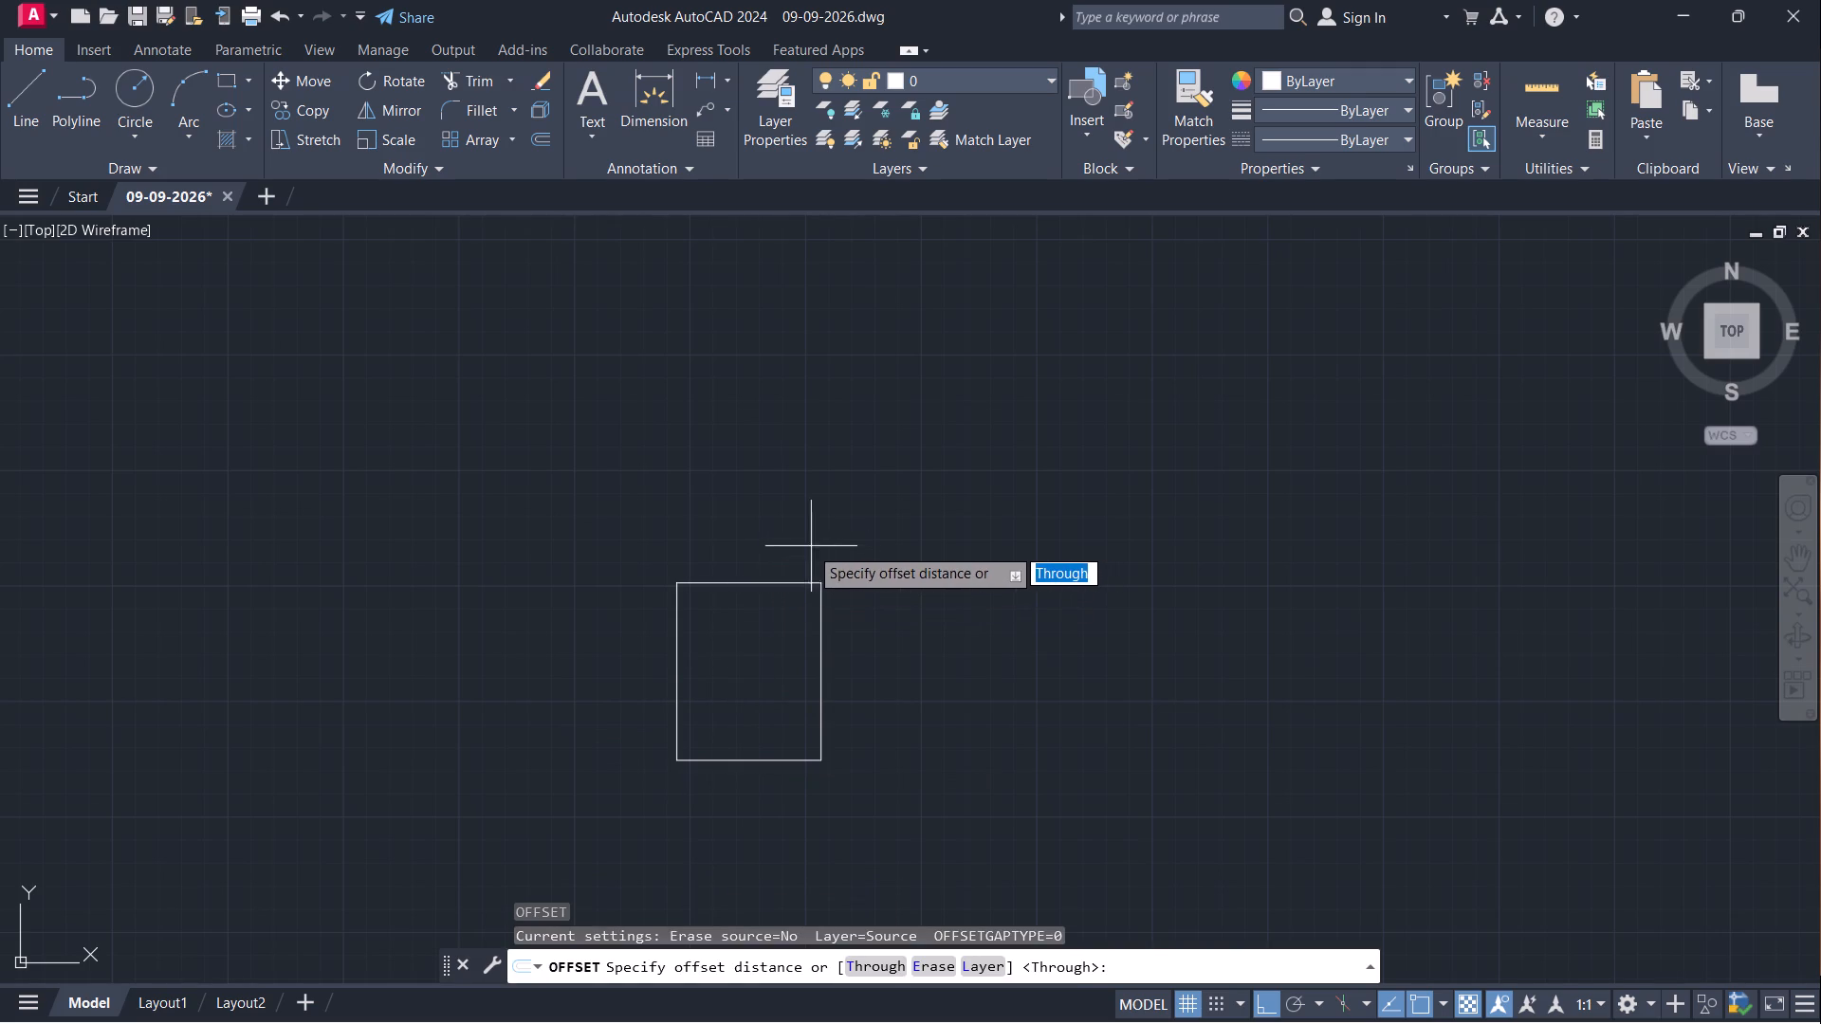
pyautogui.scroll(3, 741, 575)
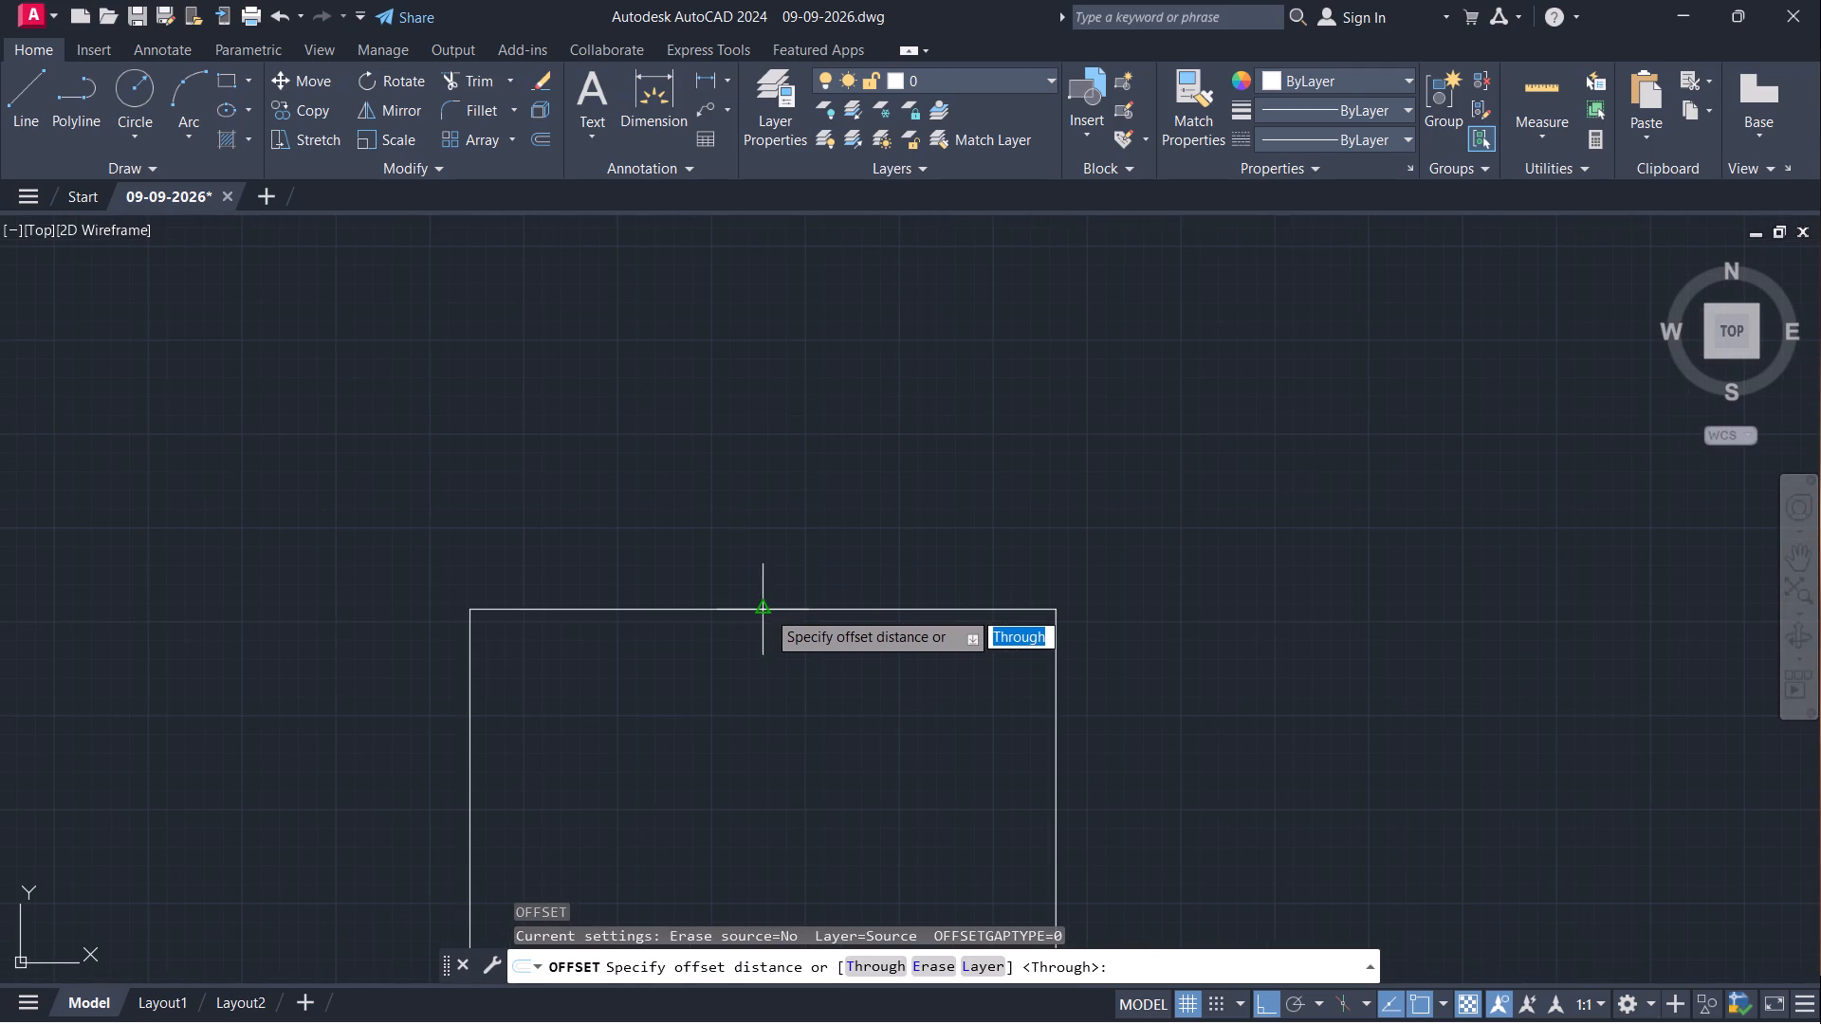
pyautogui.click(768, 608)
pyautogui.write('6"')
pyautogui.press('Return')
pyautogui.click(763, 727)
# Offset the rectangle's left, right and bottom edges inward by the same 6" distance.
pyautogui.moveTo(763, 727); pyautogui.dragTo(783, 512, button='middle')
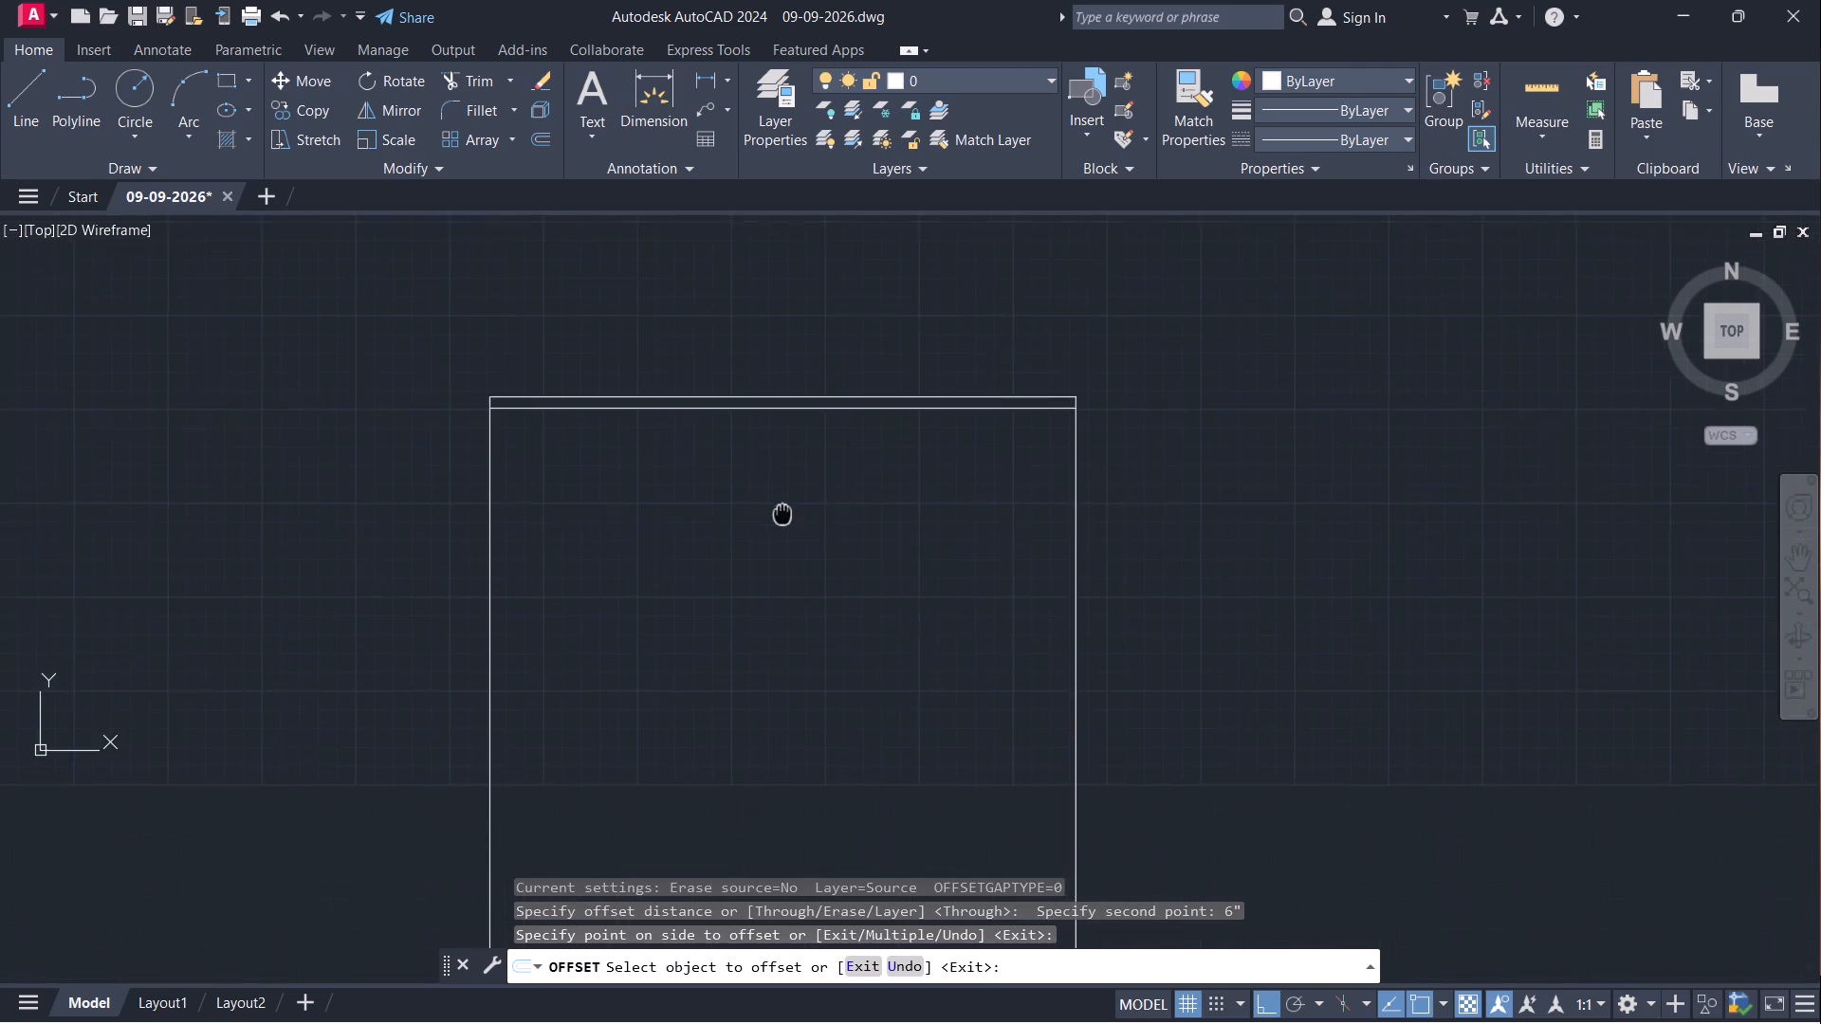
pyautogui.moveTo(783, 512); pyautogui.dragTo(892, 411, button='middle')
pyautogui.click(599, 500)
pyautogui.click(727, 523)
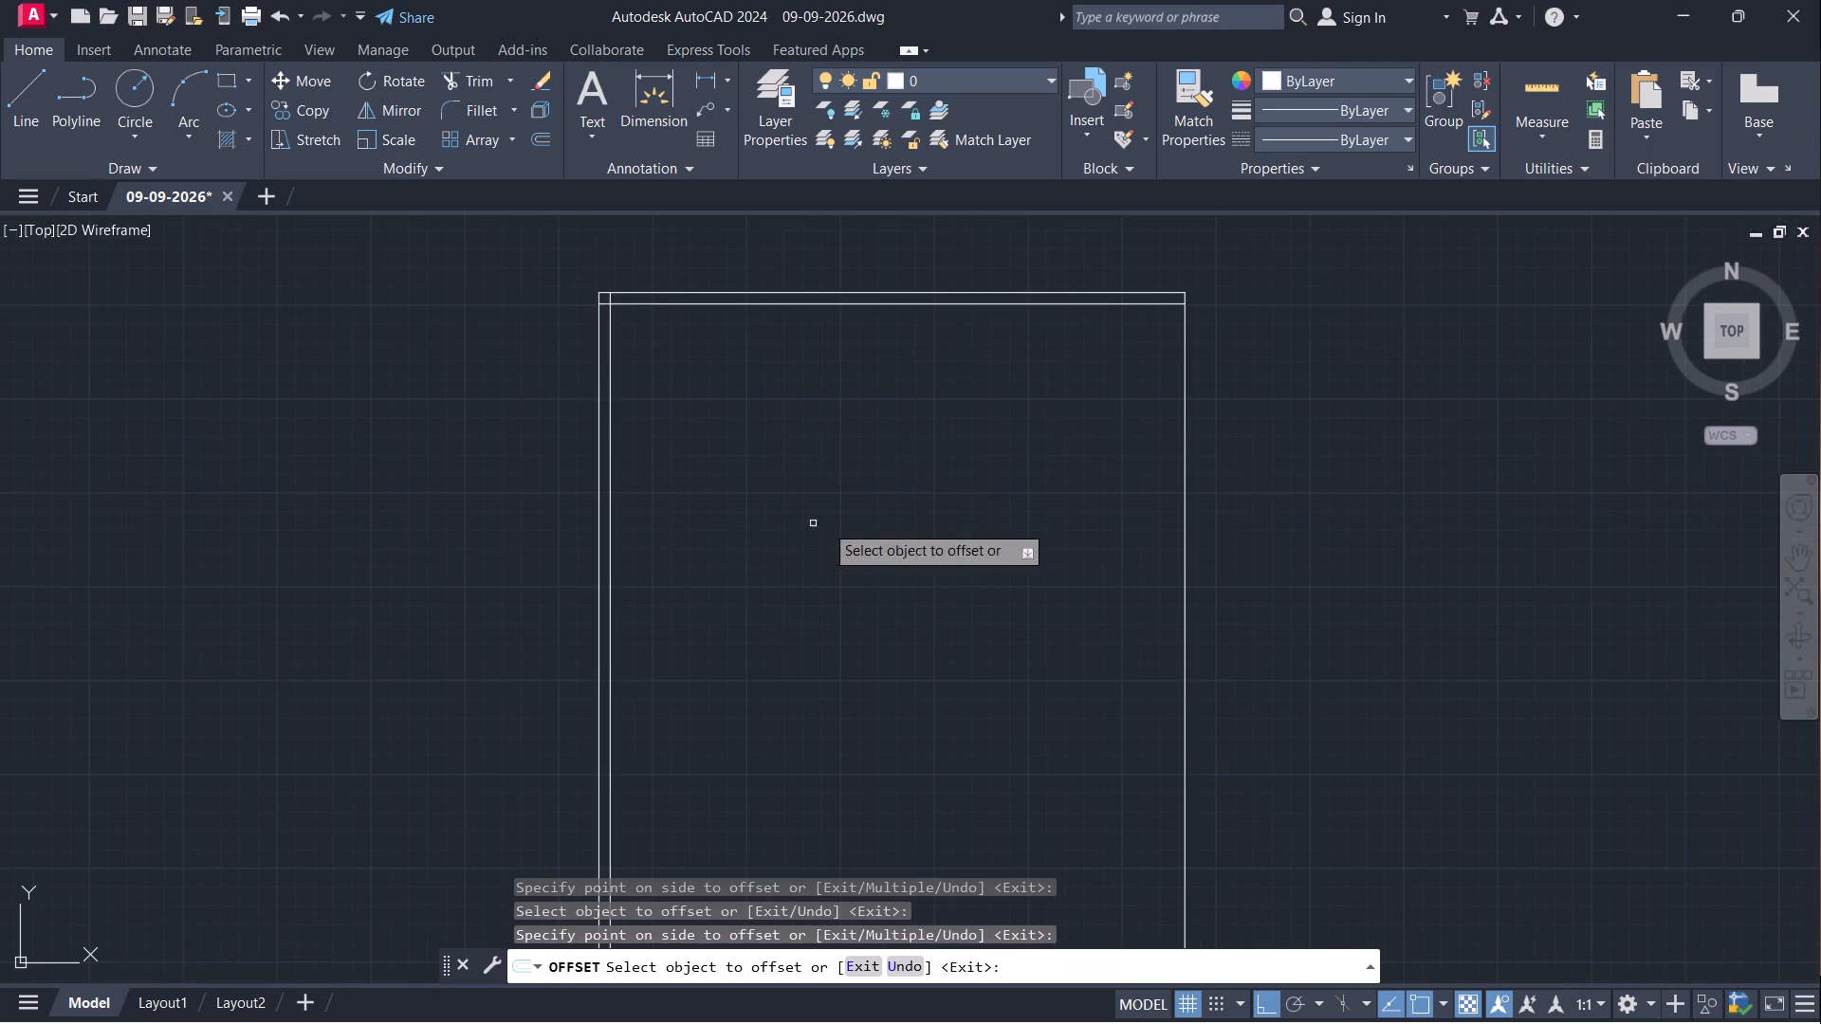
pyautogui.click(1186, 503)
pyautogui.click(956, 548)
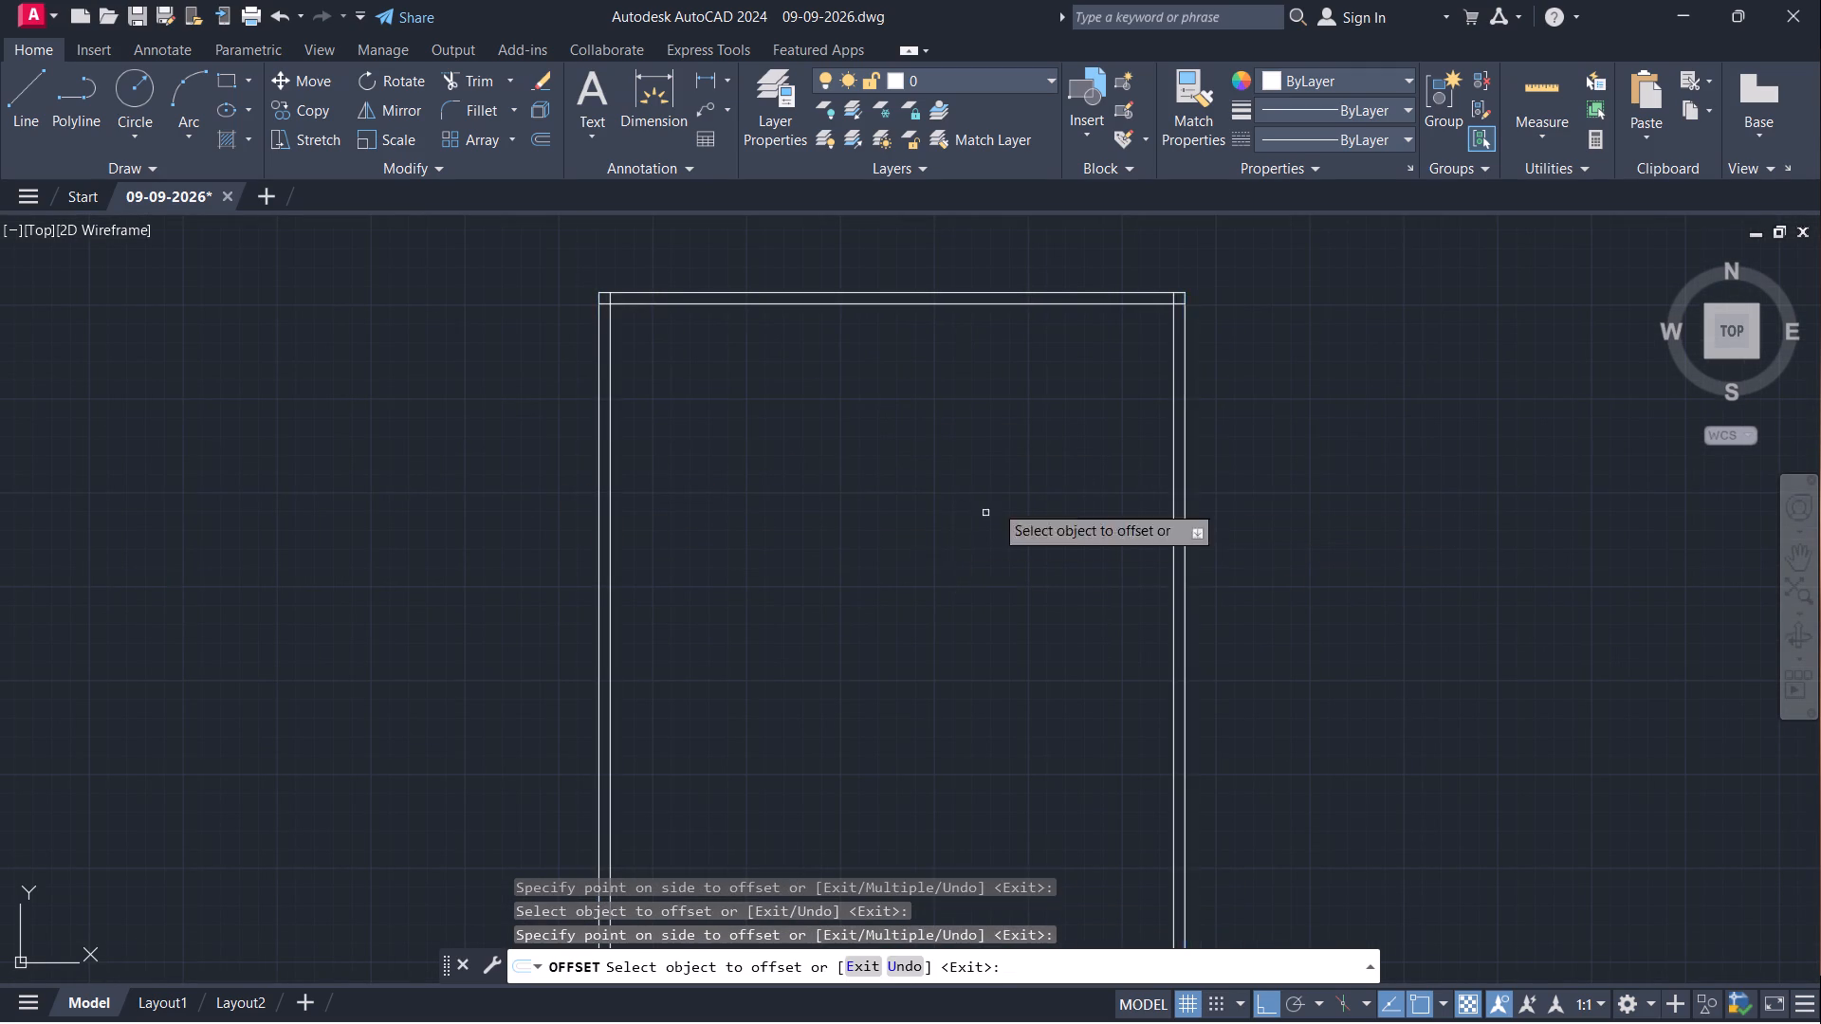
pyautogui.scroll(-4, 1051, 422)
pyautogui.scroll(4, 1034, 498)
pyautogui.moveTo(925, 586); pyautogui.dragTo(936, 569)
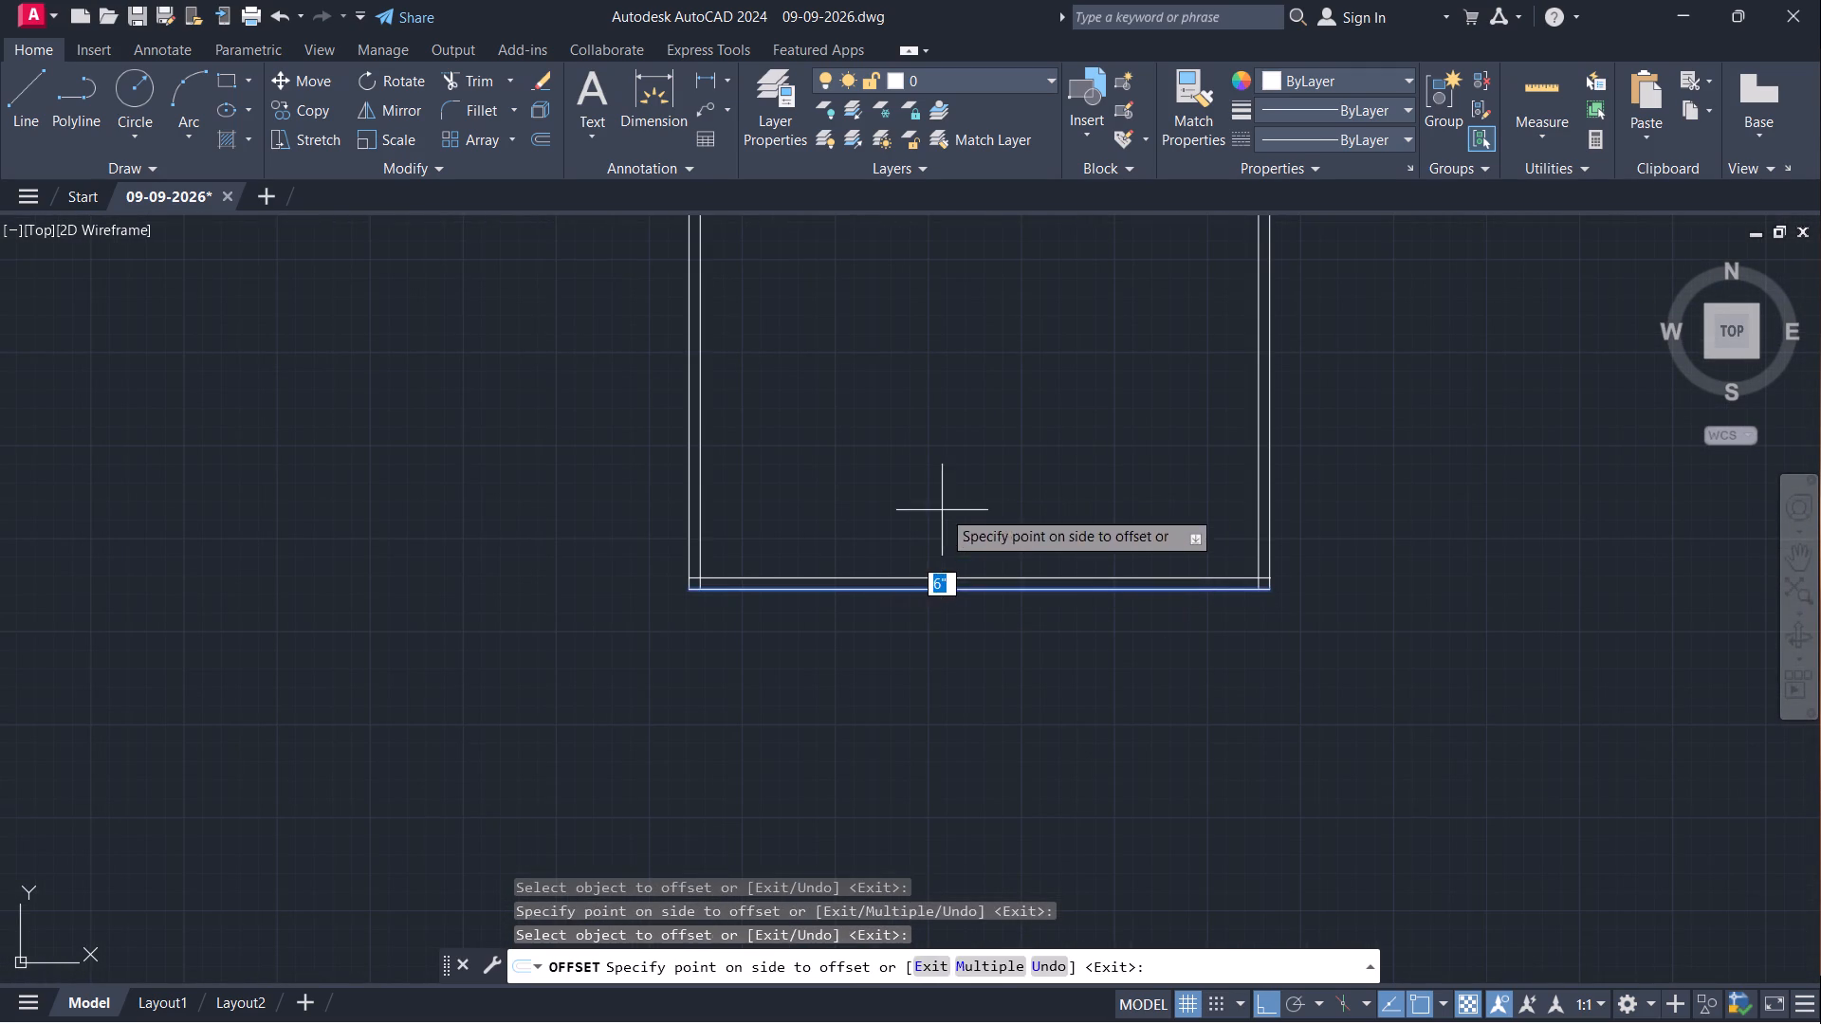
pyautogui.click(942, 487)
pyautogui.moveTo(955, 477); pyautogui.dragTo(872, 748, button='middle')
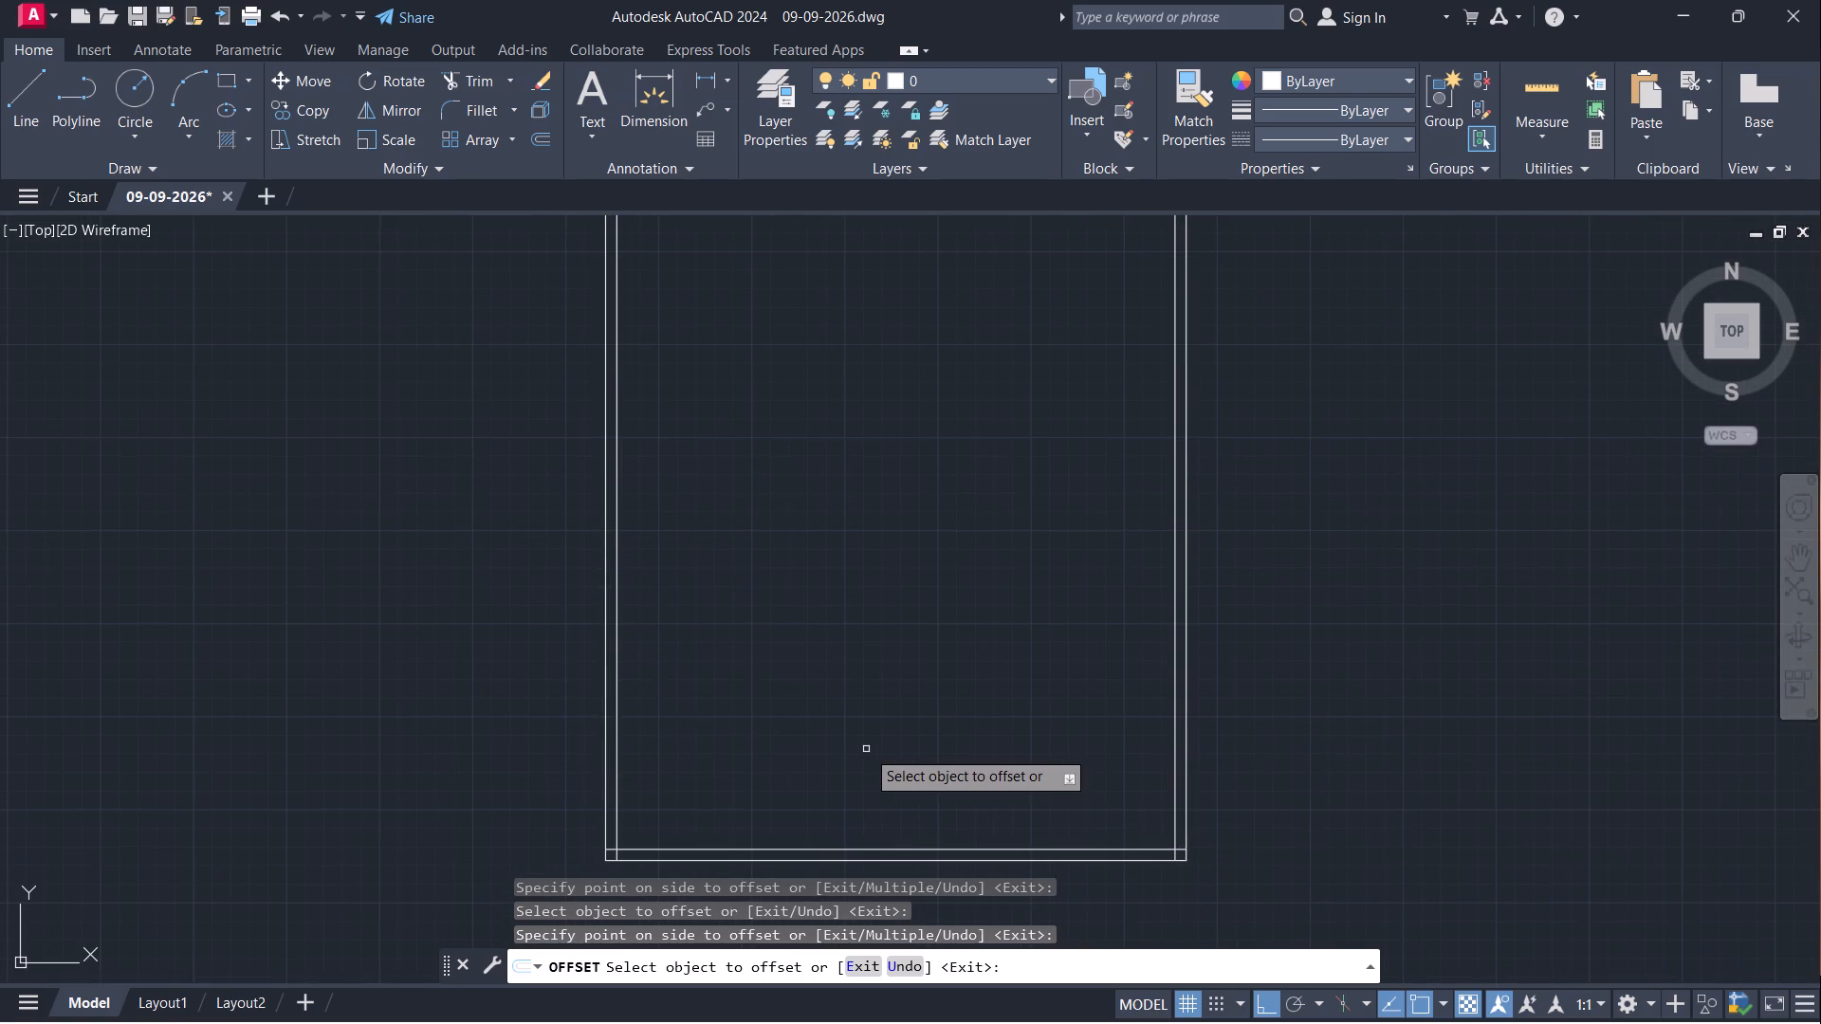
pyautogui.press('Escape')
# Trim the overlapping ends of the inner wall lines at the rectangle's upper-left and upper-right corners.
pyautogui.moveTo(904, 695); pyautogui.dragTo(955, 811, button='middle')
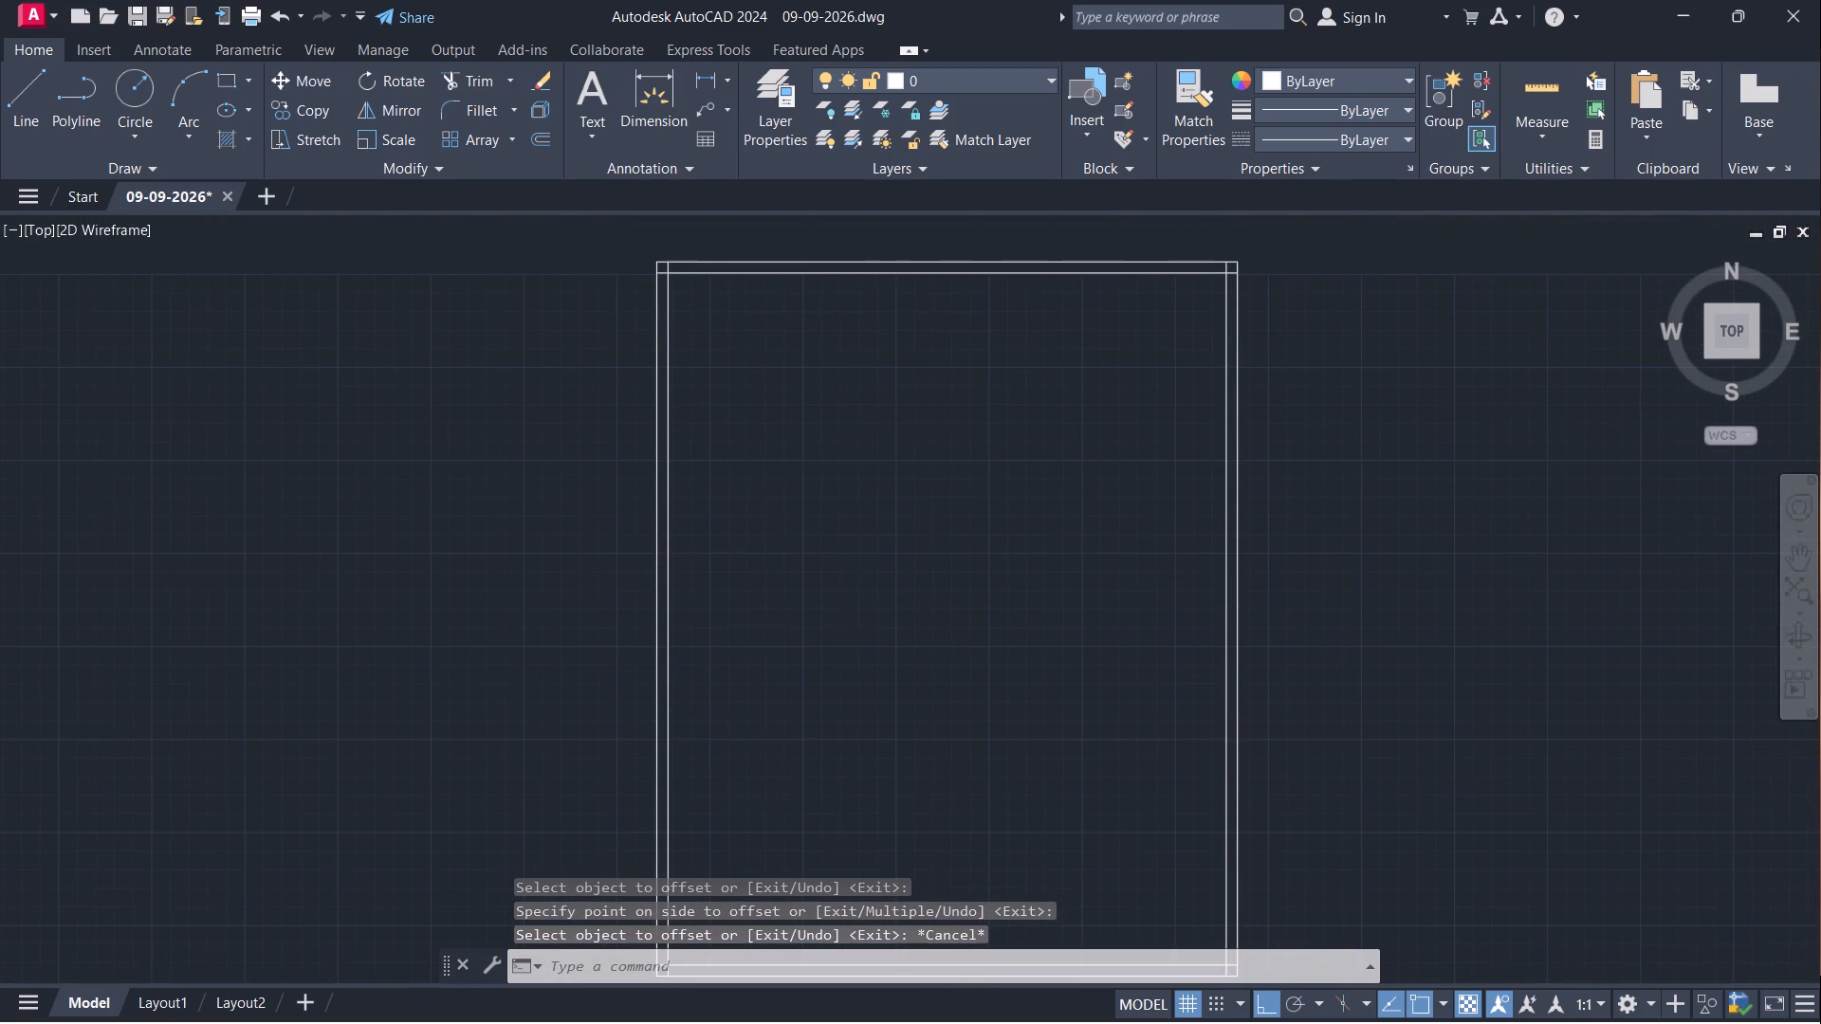
pyautogui.write('tr')
pyautogui.press('Return')
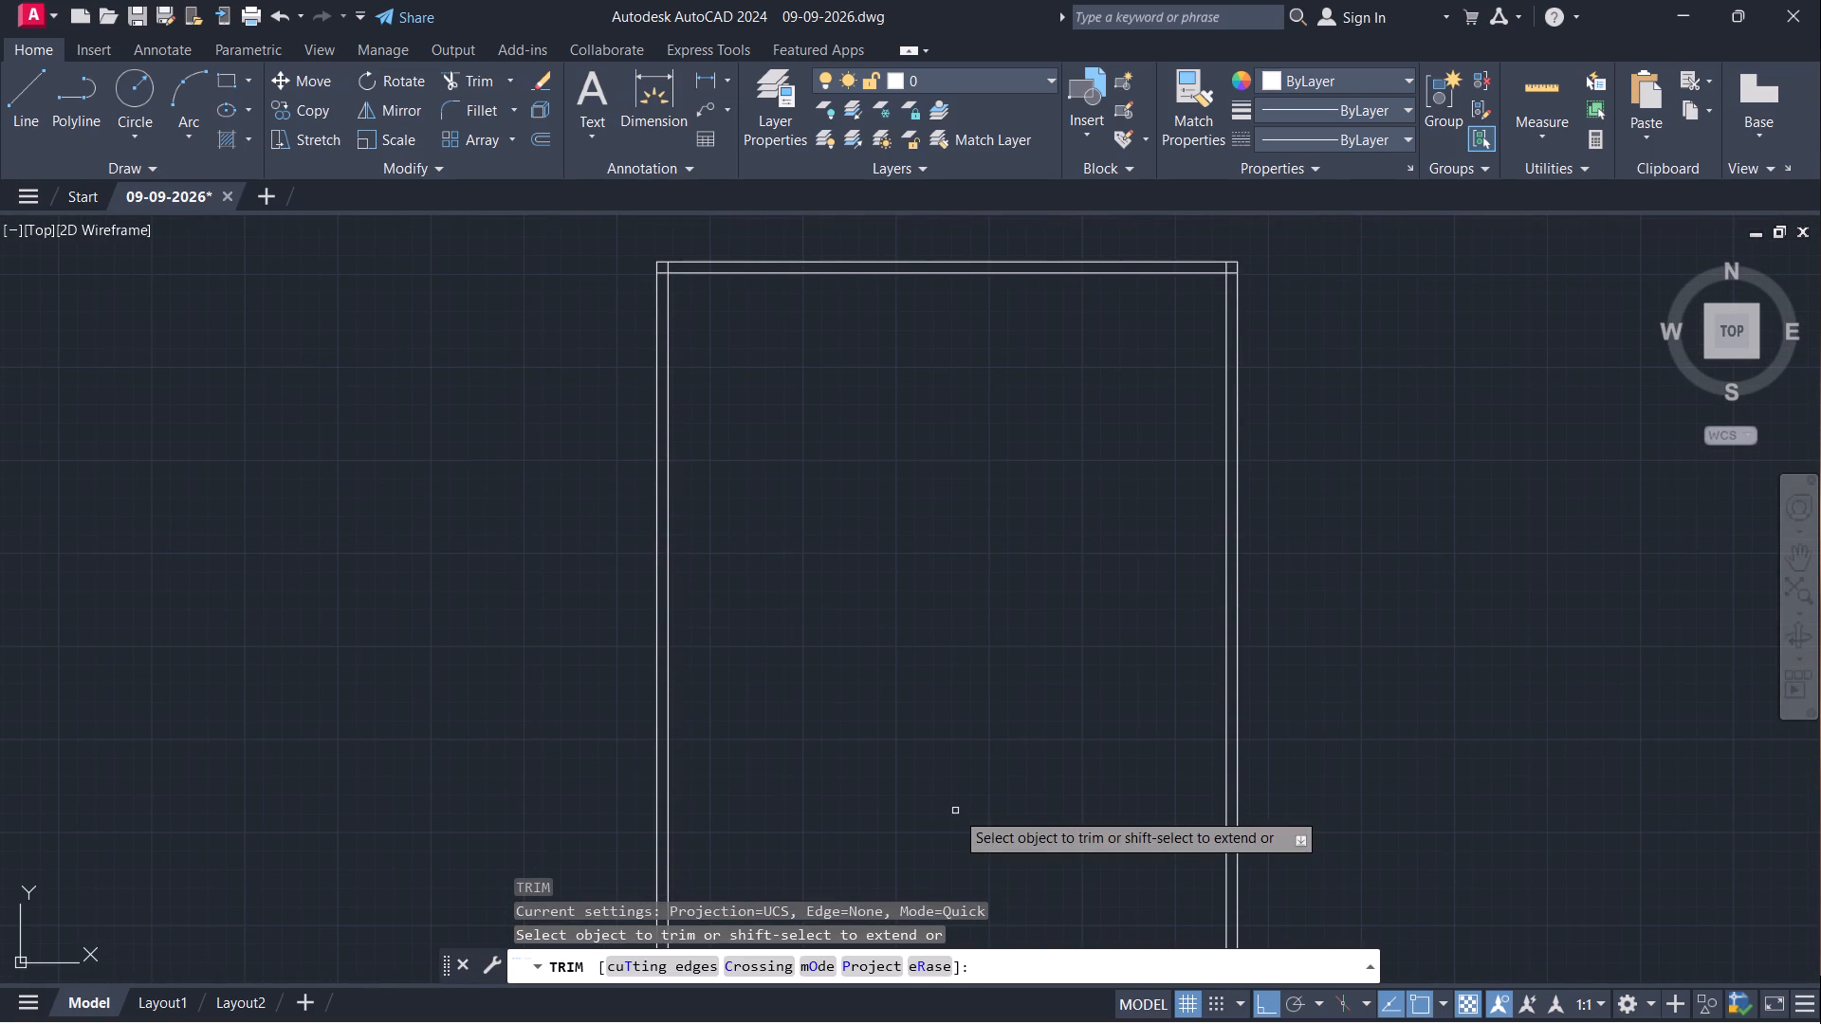
pyautogui.scroll(5, 684, 239)
pyautogui.click(531, 505)
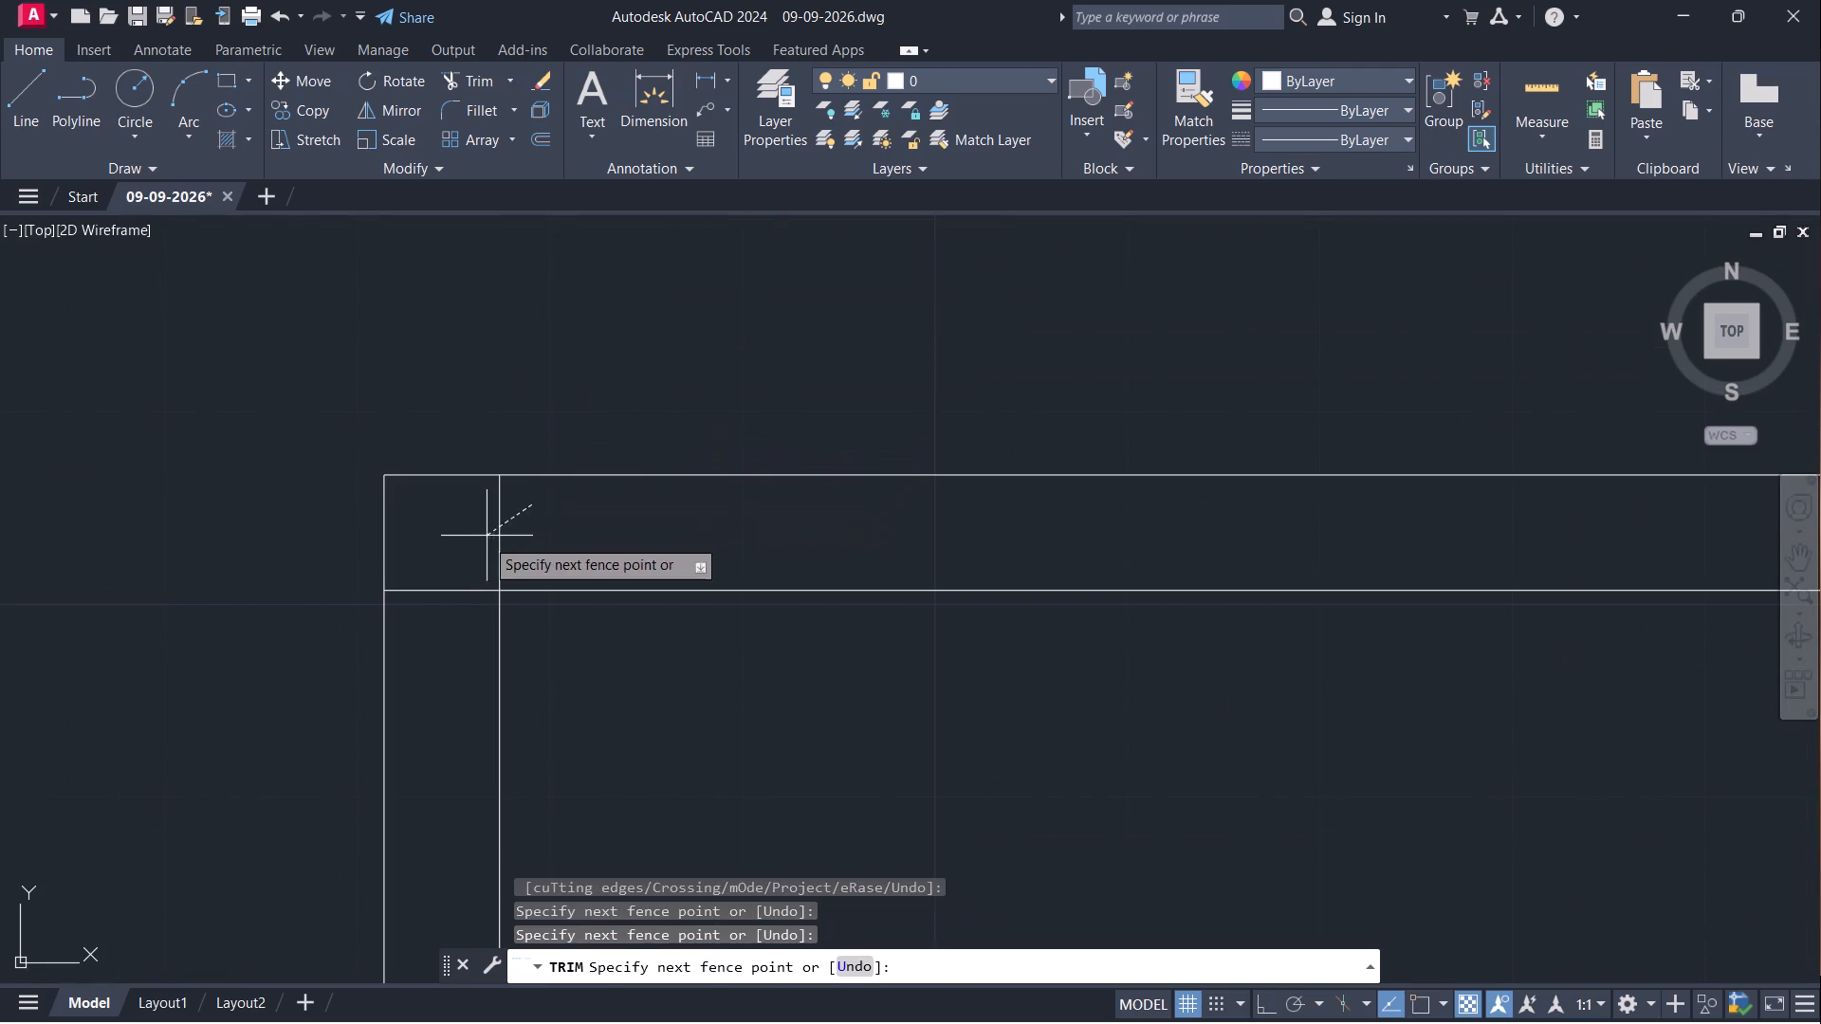
pyautogui.click(440, 598)
pyautogui.scroll(-5, 218, 348)
pyautogui.scroll(5, 832, 370)
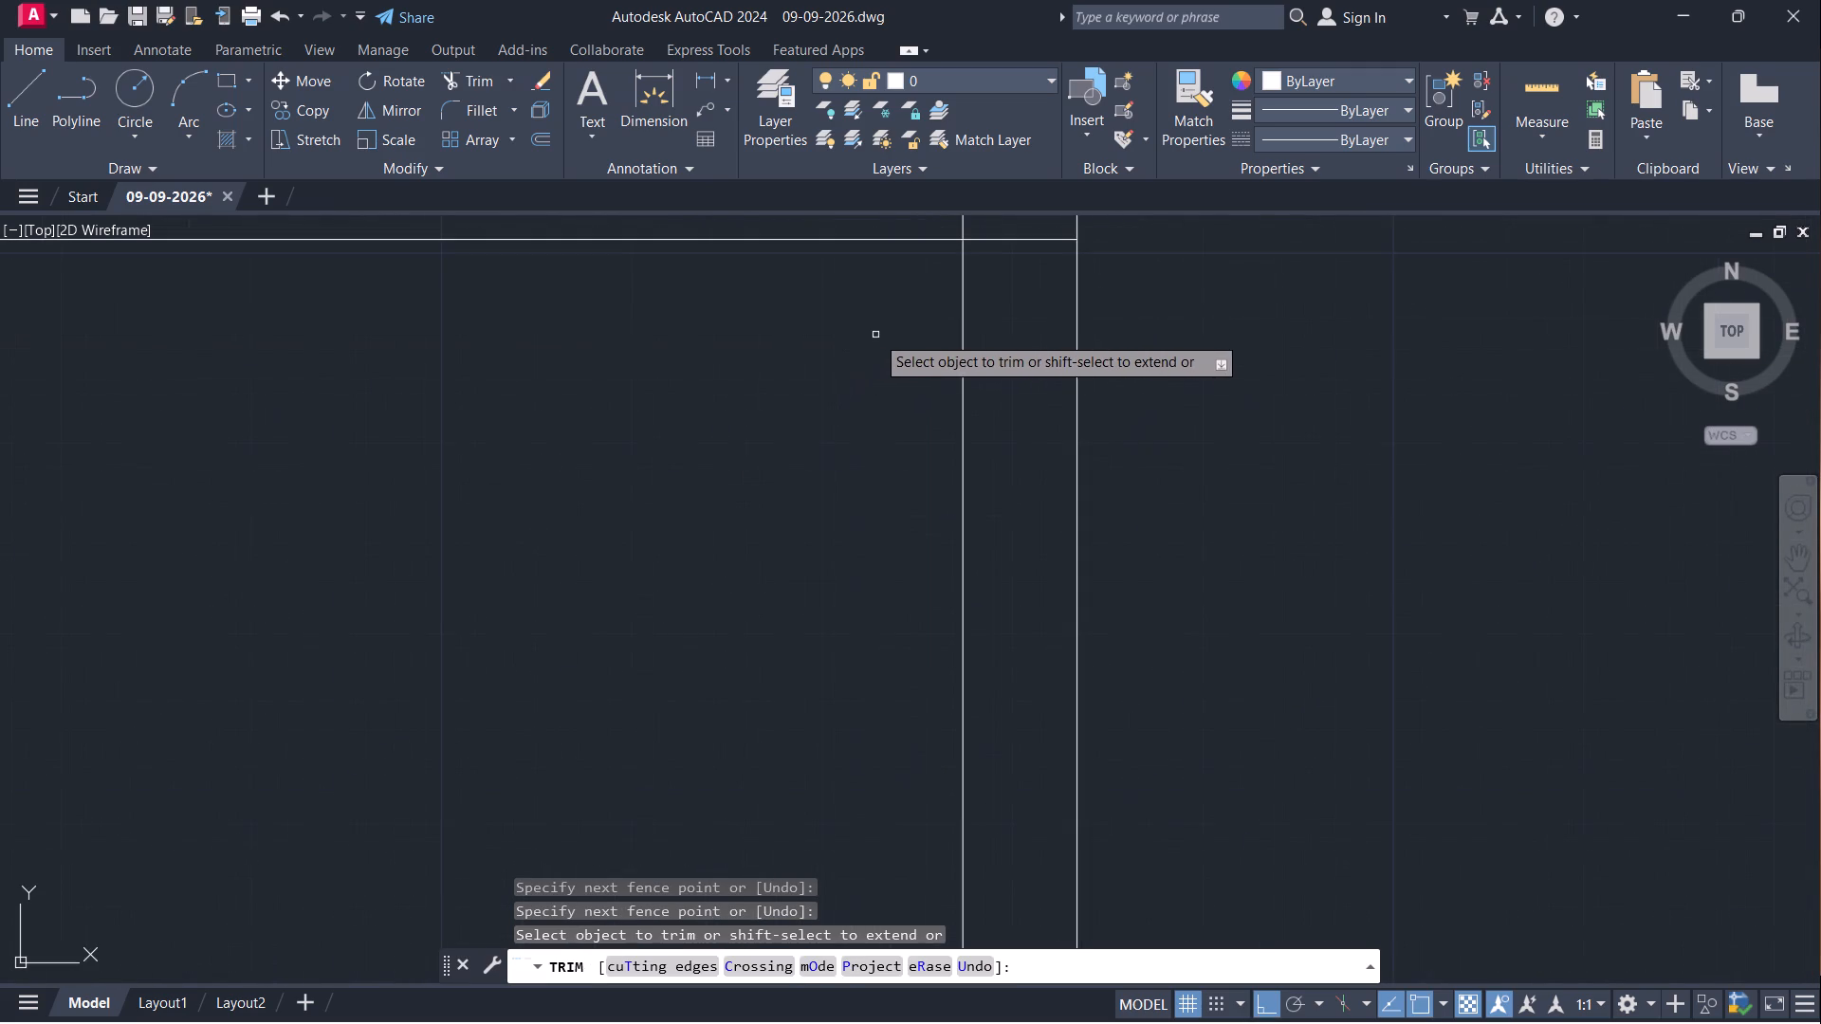
pyautogui.moveTo(893, 349); pyautogui.dragTo(830, 589, button='middle')
pyautogui.scroll(-1, 847, 522)
pyautogui.click(855, 466)
pyautogui.click(916, 557)
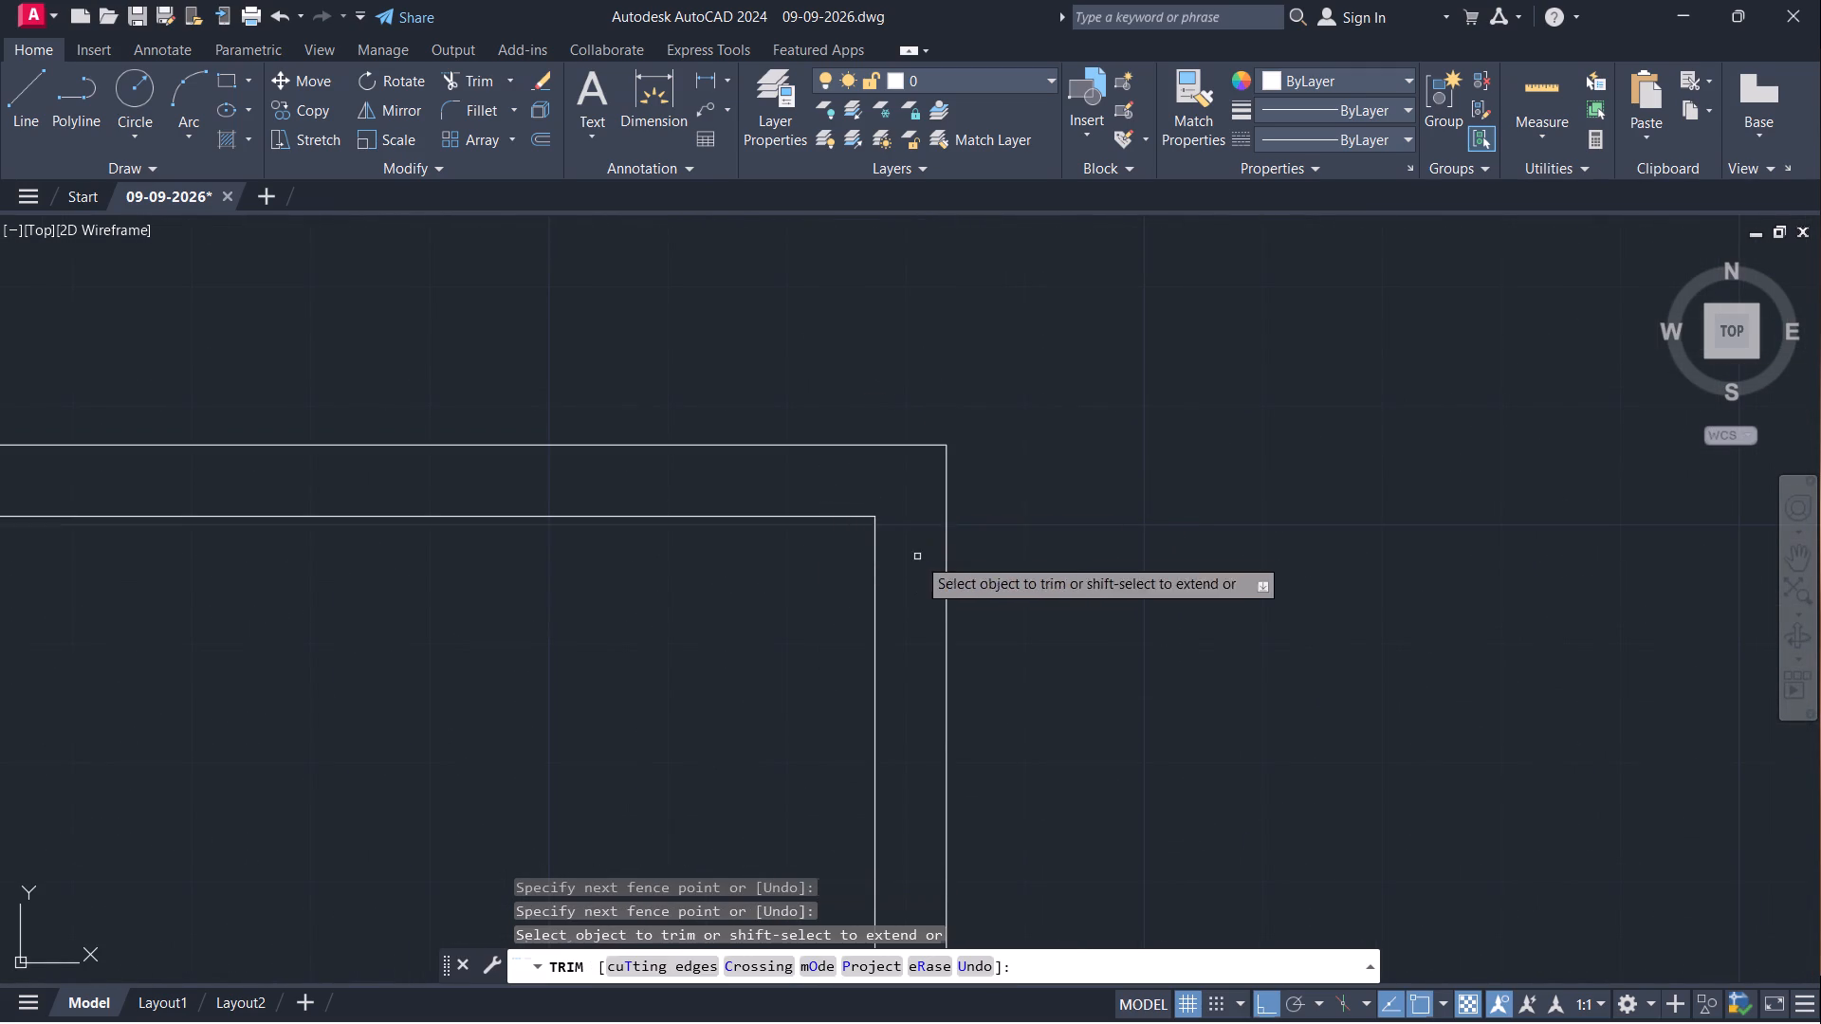
# Trim the overlapping ends of the inner wall lines at the rectangle's lower-right and lower-left corners.
pyautogui.scroll(-5, 1079, 413)
pyautogui.scroll(5, 1046, 869)
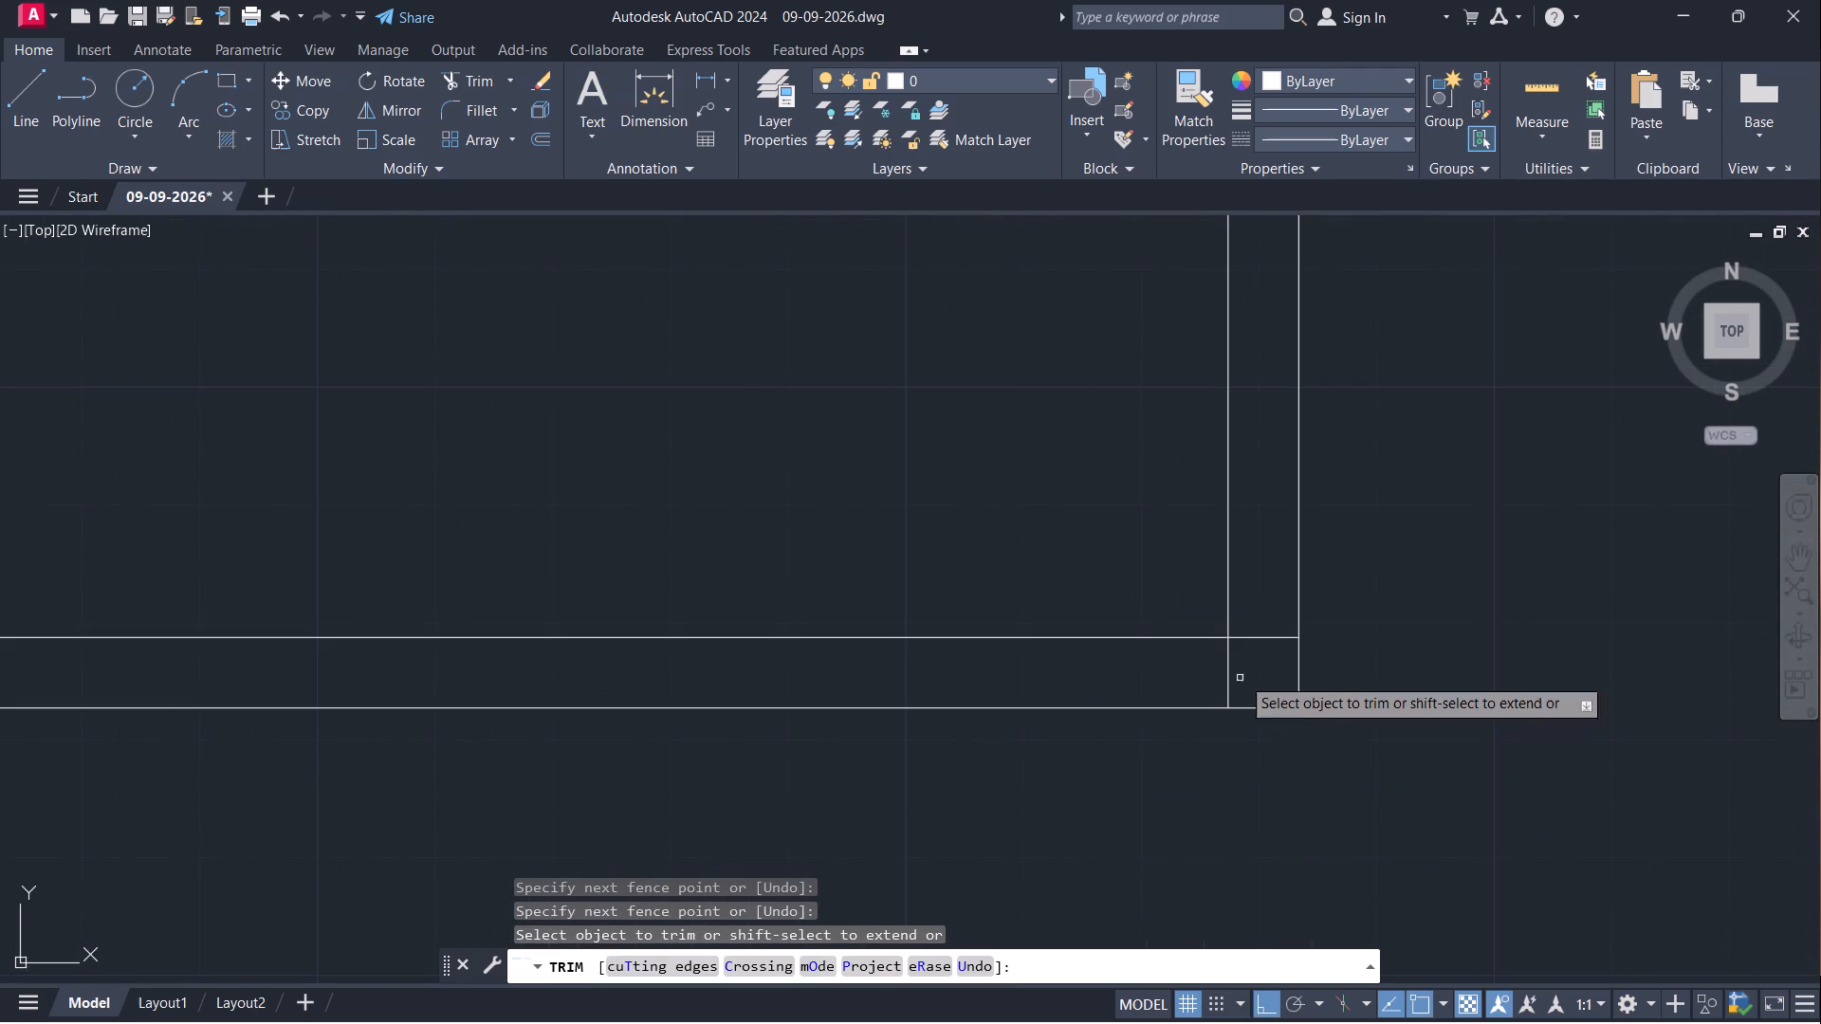
pyautogui.click(1268, 613)
pyautogui.click(1208, 681)
pyautogui.scroll(-4, 1403, 623)
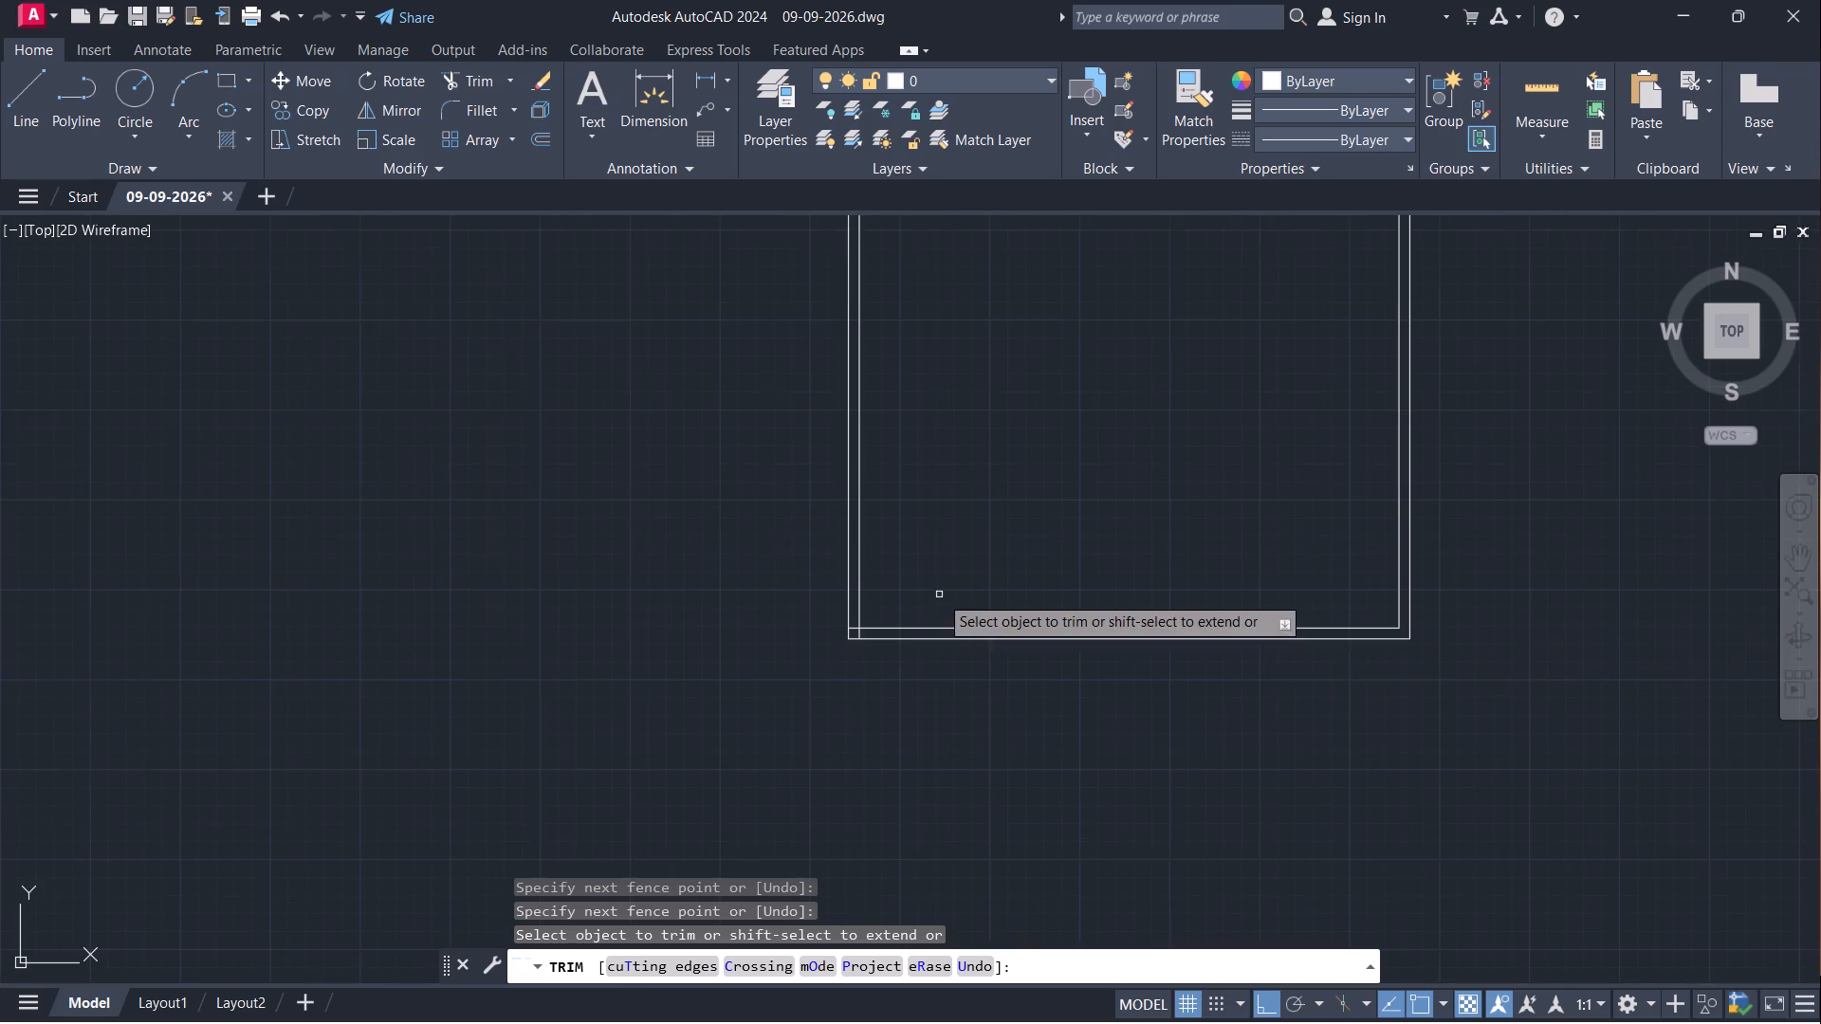
pyautogui.scroll(4, 940, 594)
pyautogui.click(489, 753)
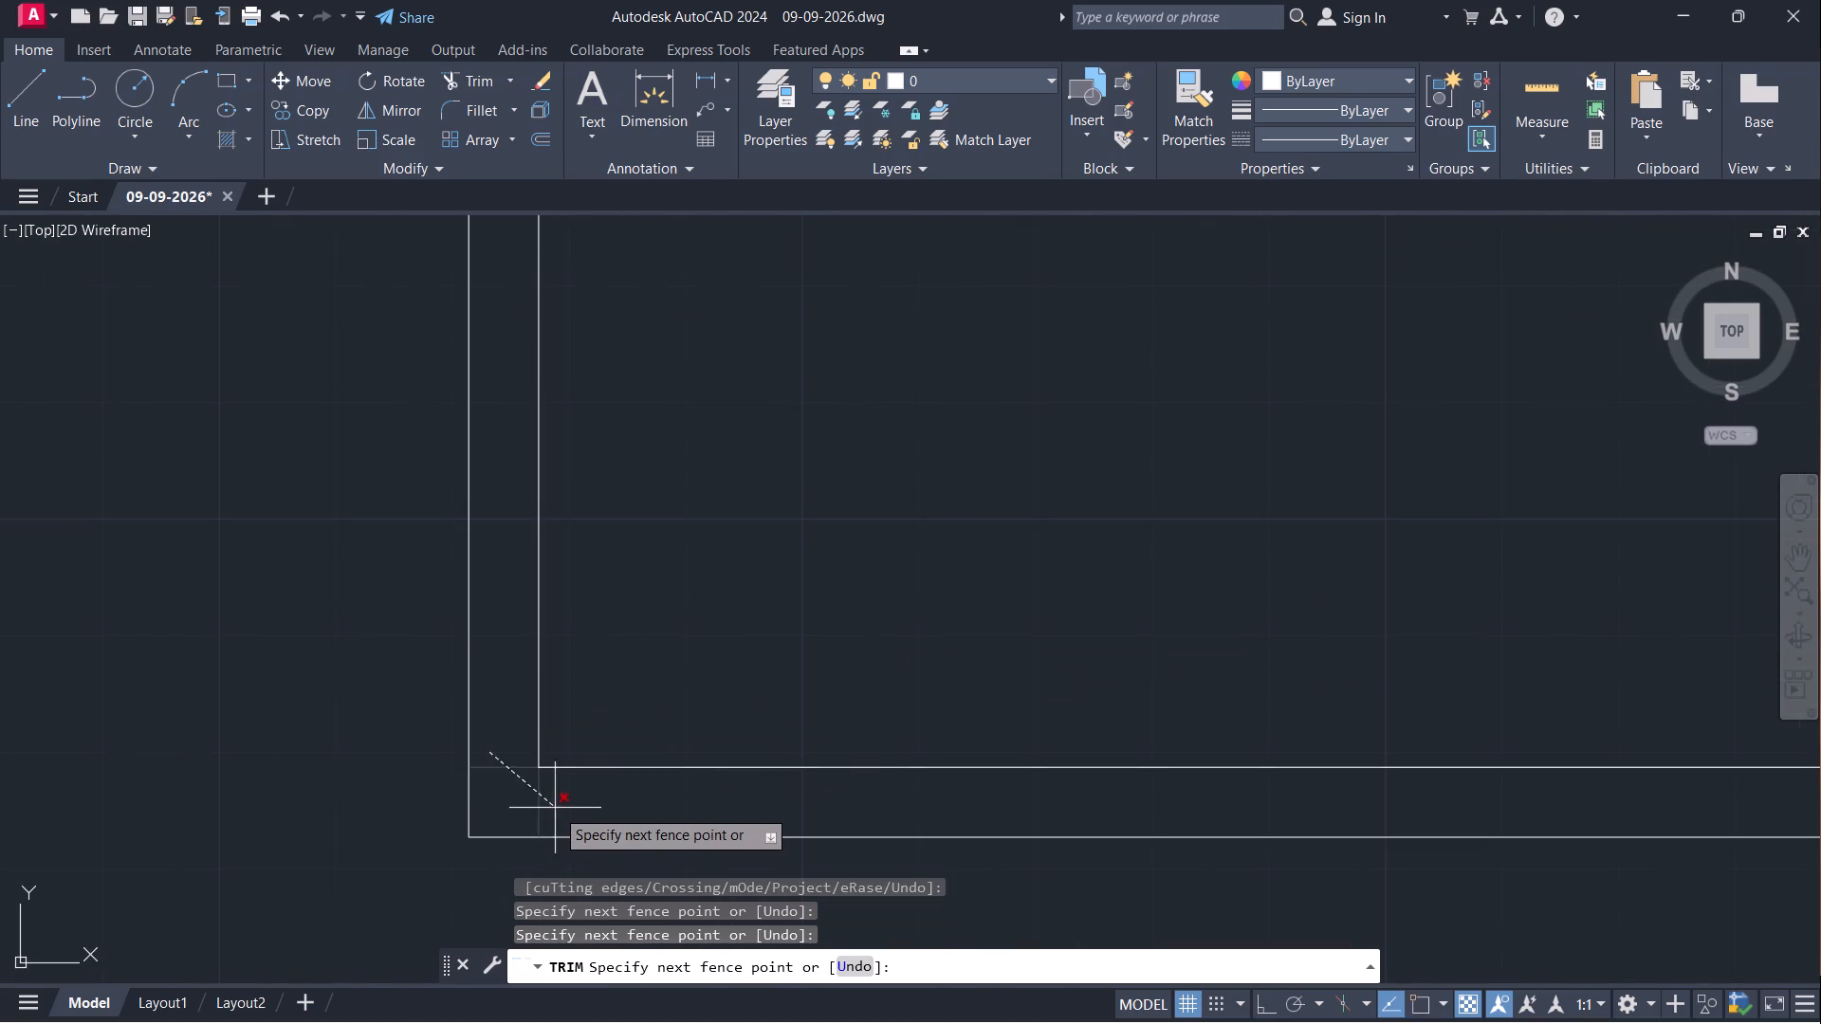
pyautogui.click(555, 808)
pyautogui.scroll(-2, 851, 577)
pyautogui.moveTo(896, 567); pyautogui.dragTo(702, 794, button='middle')
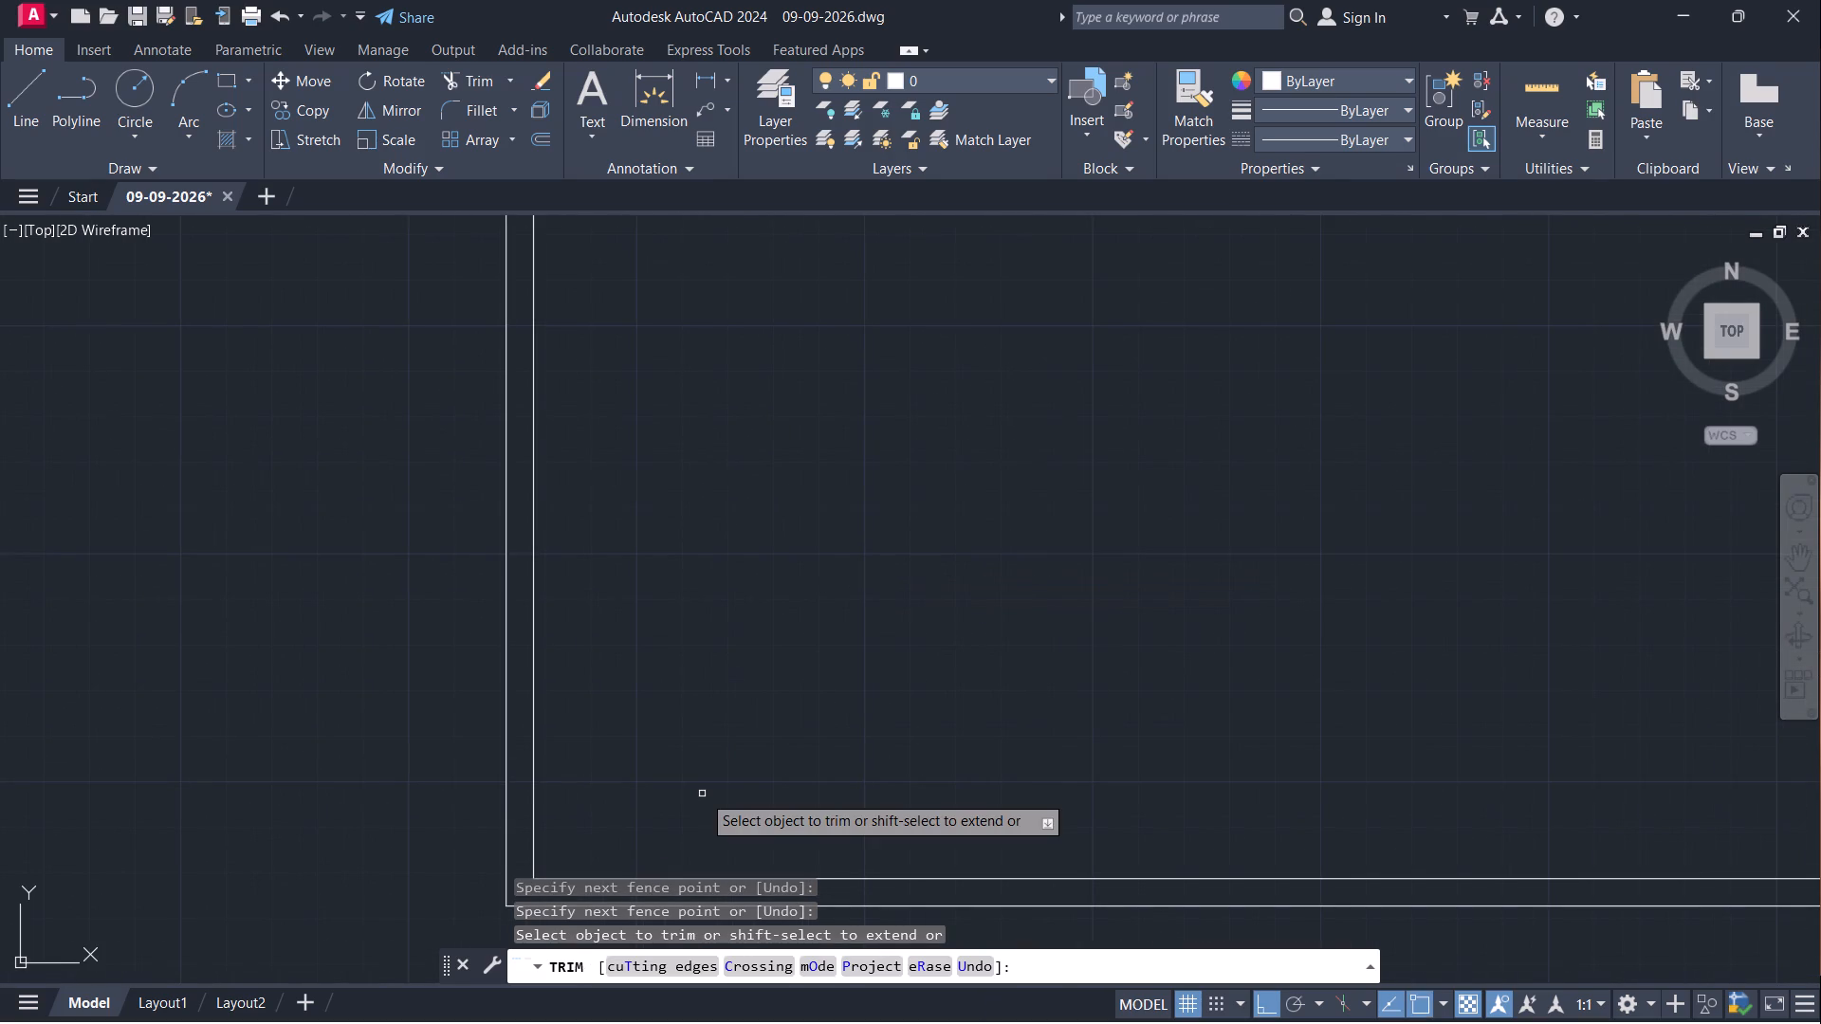
pyautogui.press('Escape')
pyautogui.scroll(-1, 558, 651)
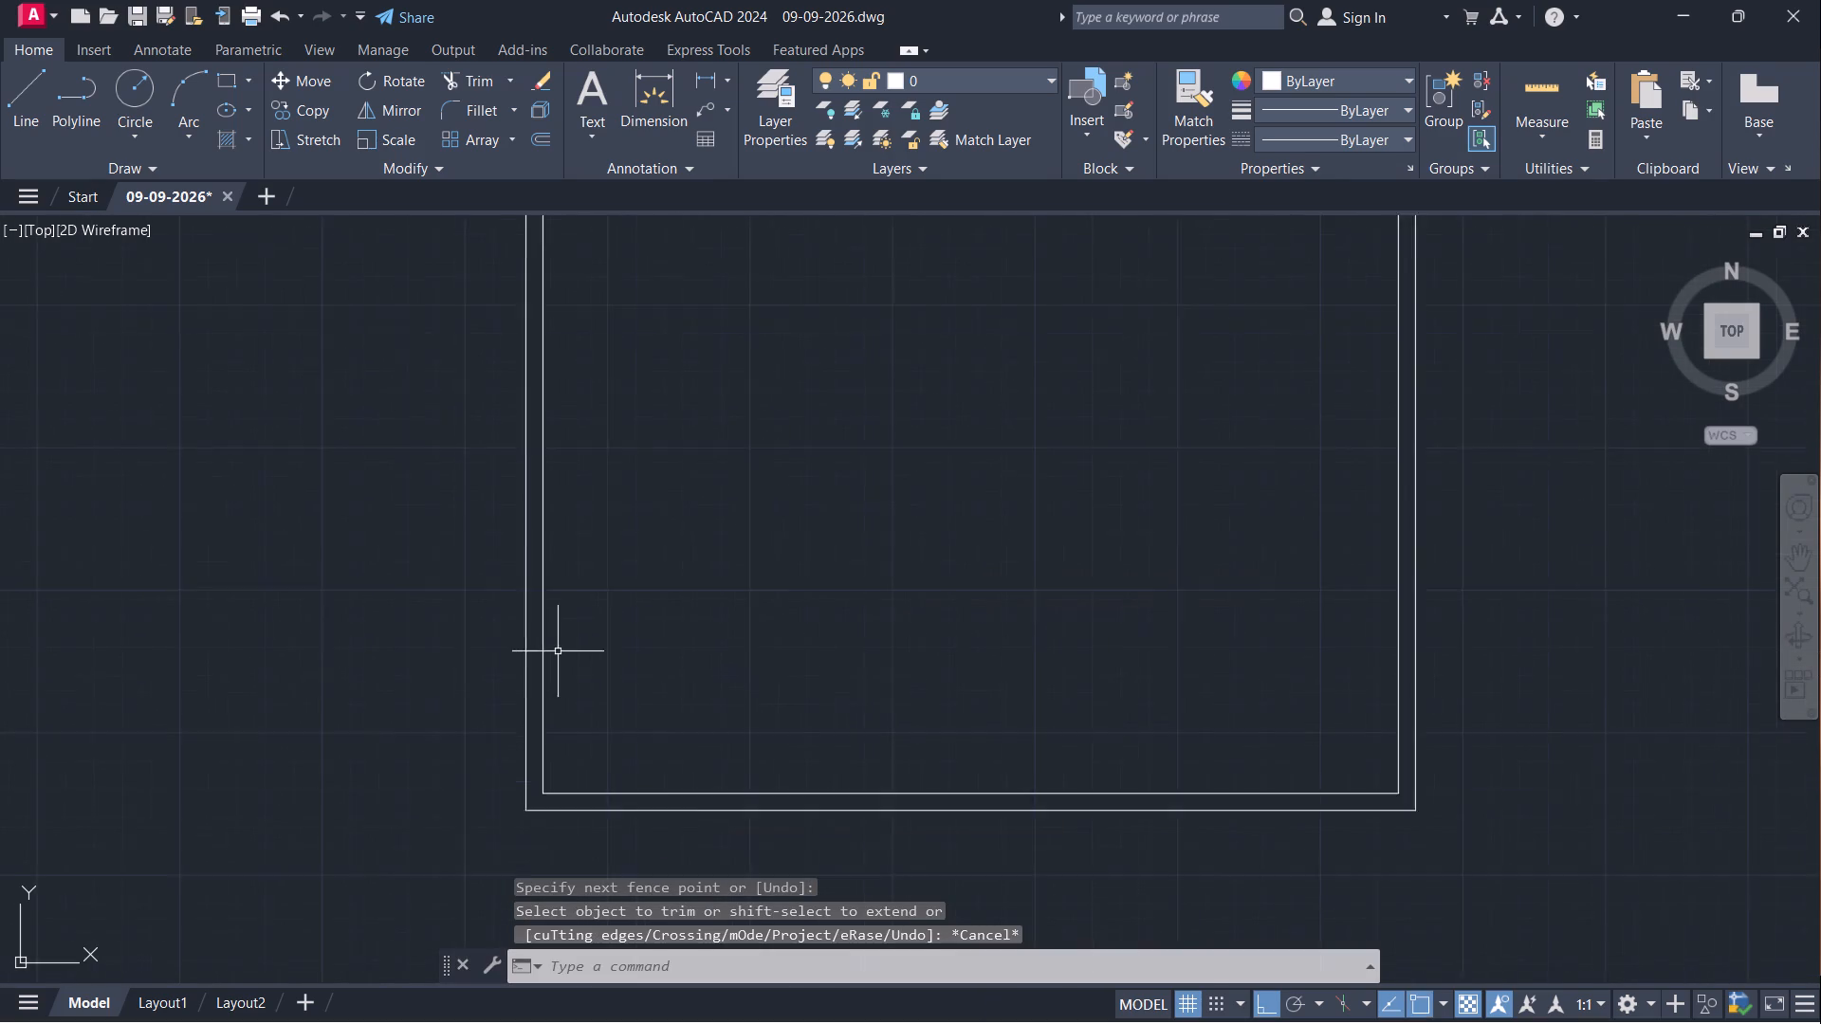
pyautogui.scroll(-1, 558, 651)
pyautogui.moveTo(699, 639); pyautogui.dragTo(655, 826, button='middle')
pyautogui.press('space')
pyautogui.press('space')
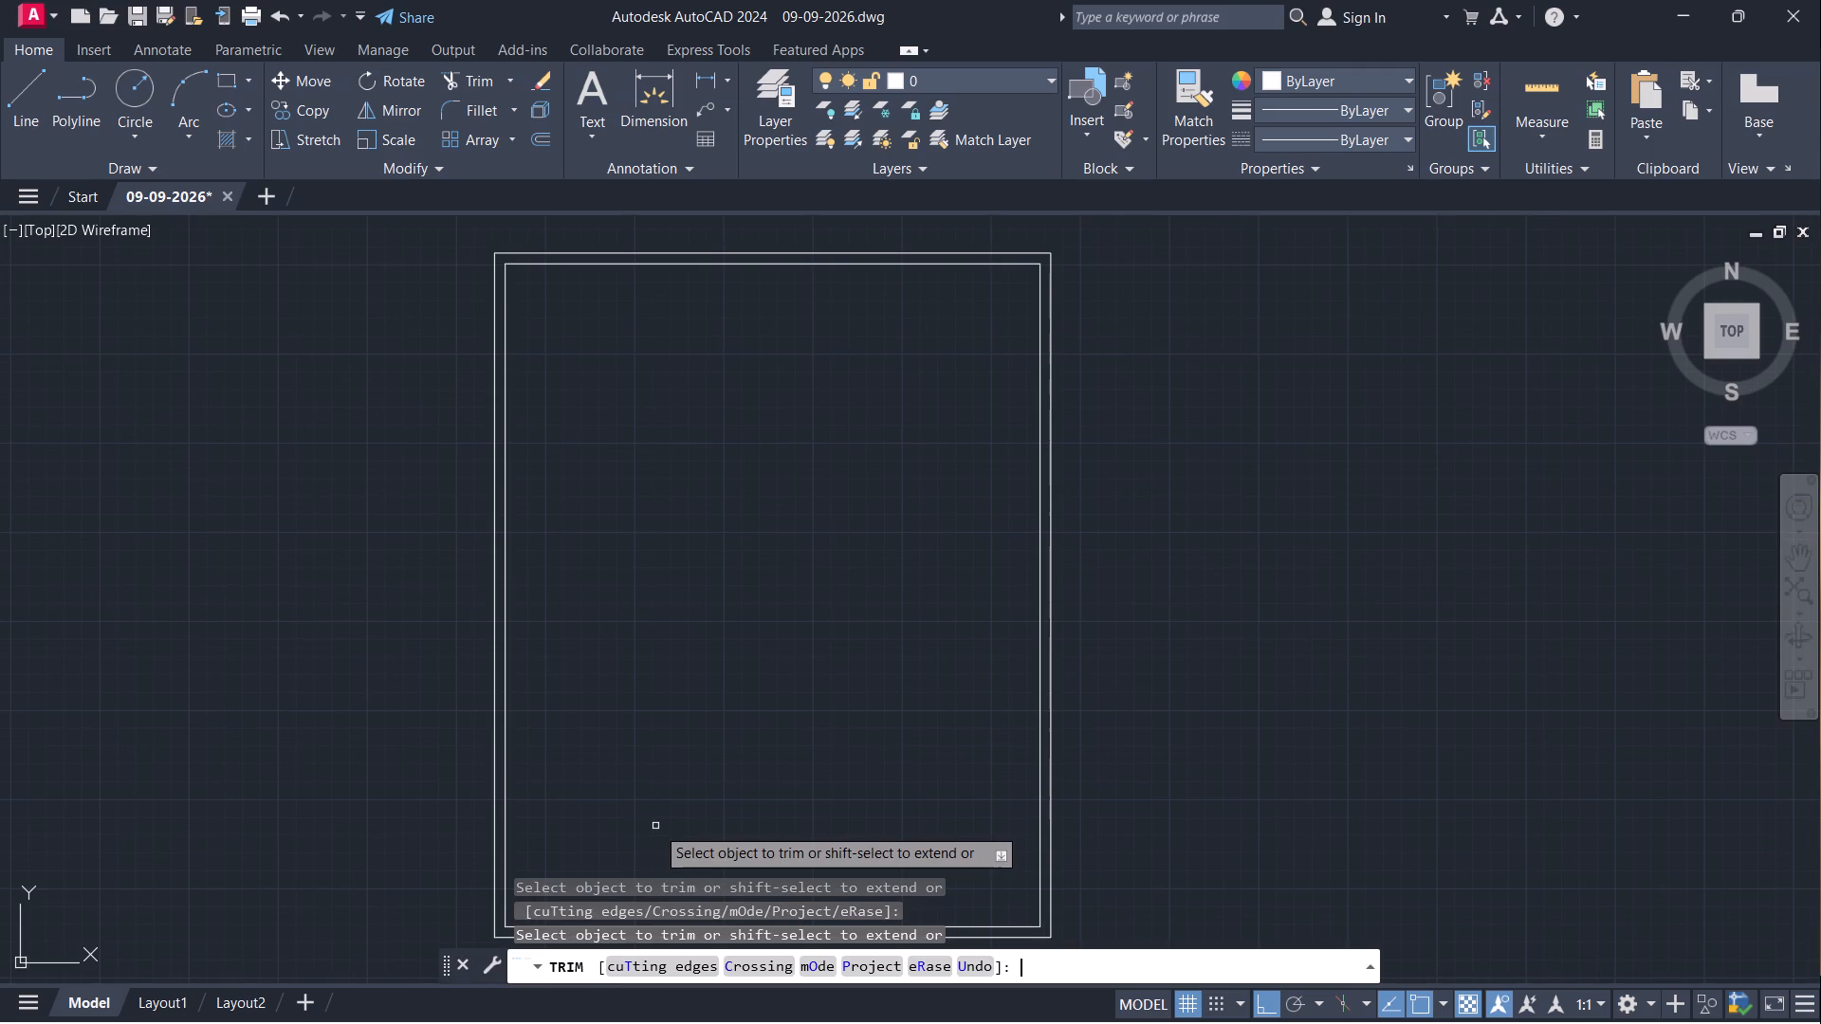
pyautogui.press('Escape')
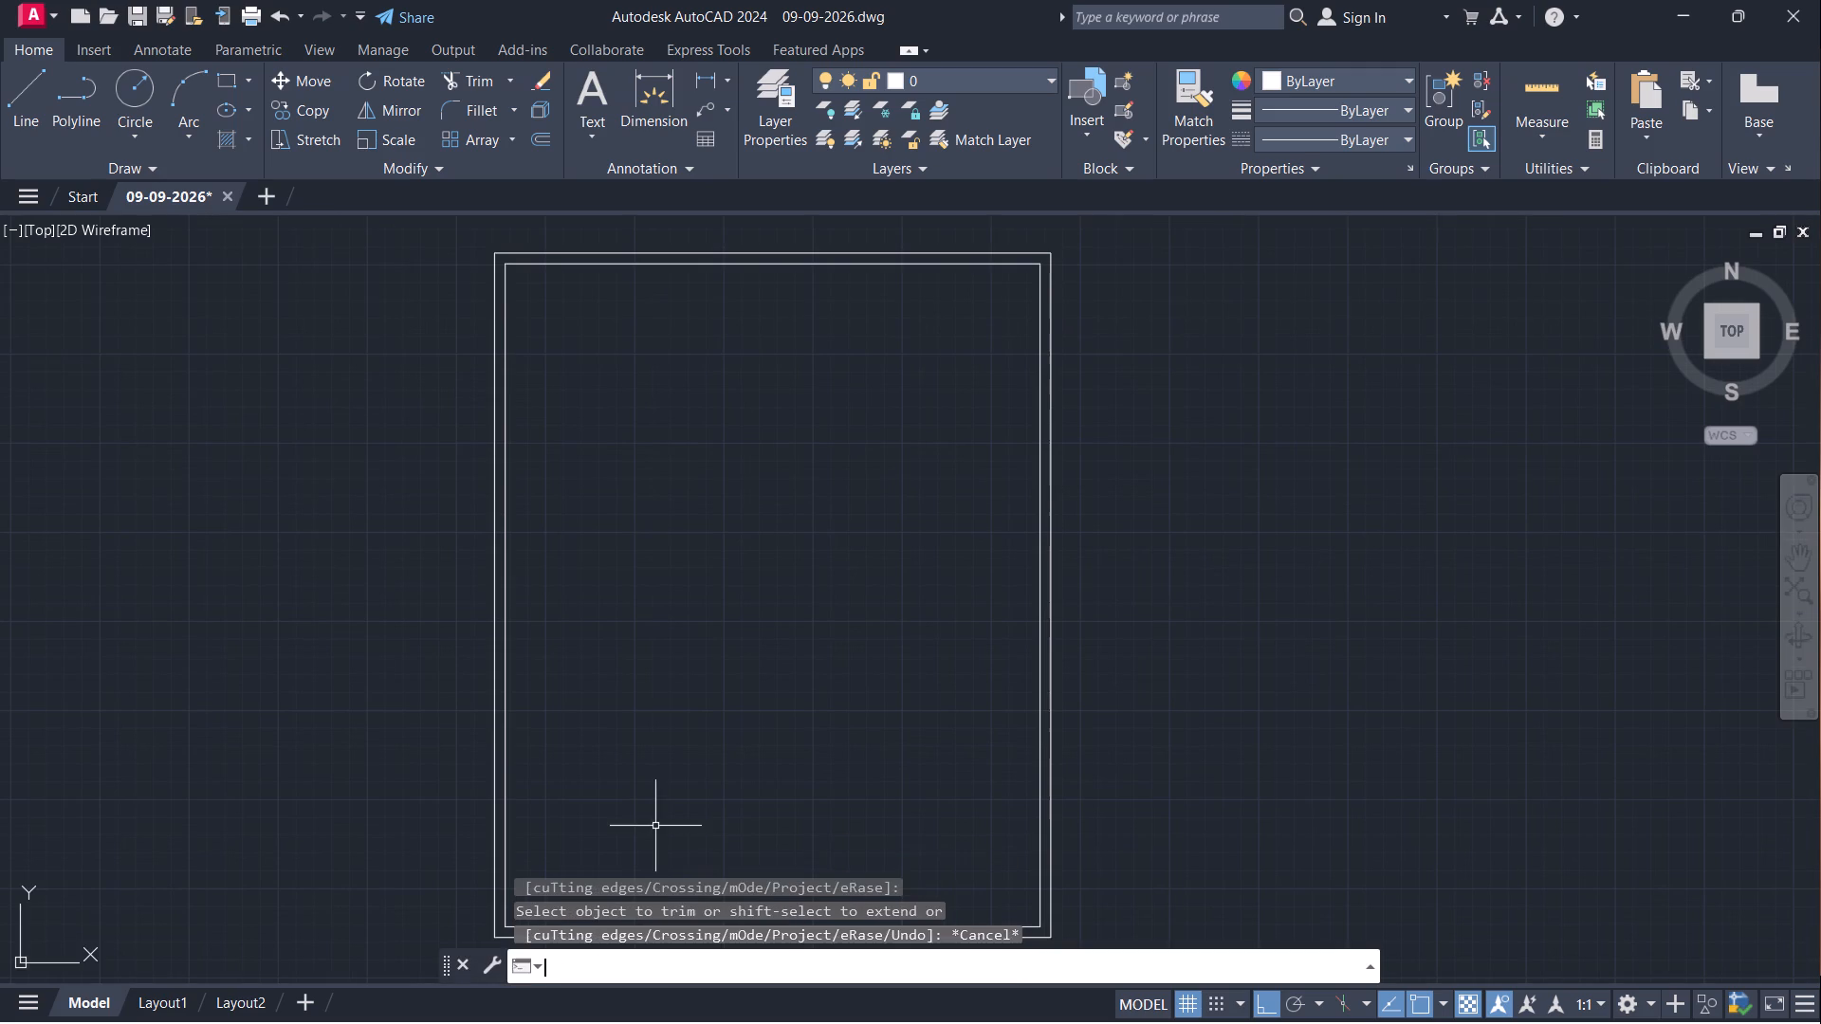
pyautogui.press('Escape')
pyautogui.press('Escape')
# Offset the left inner wall line 13' toward the inside for the first face of a vertical partition.
pyautogui.press('o')
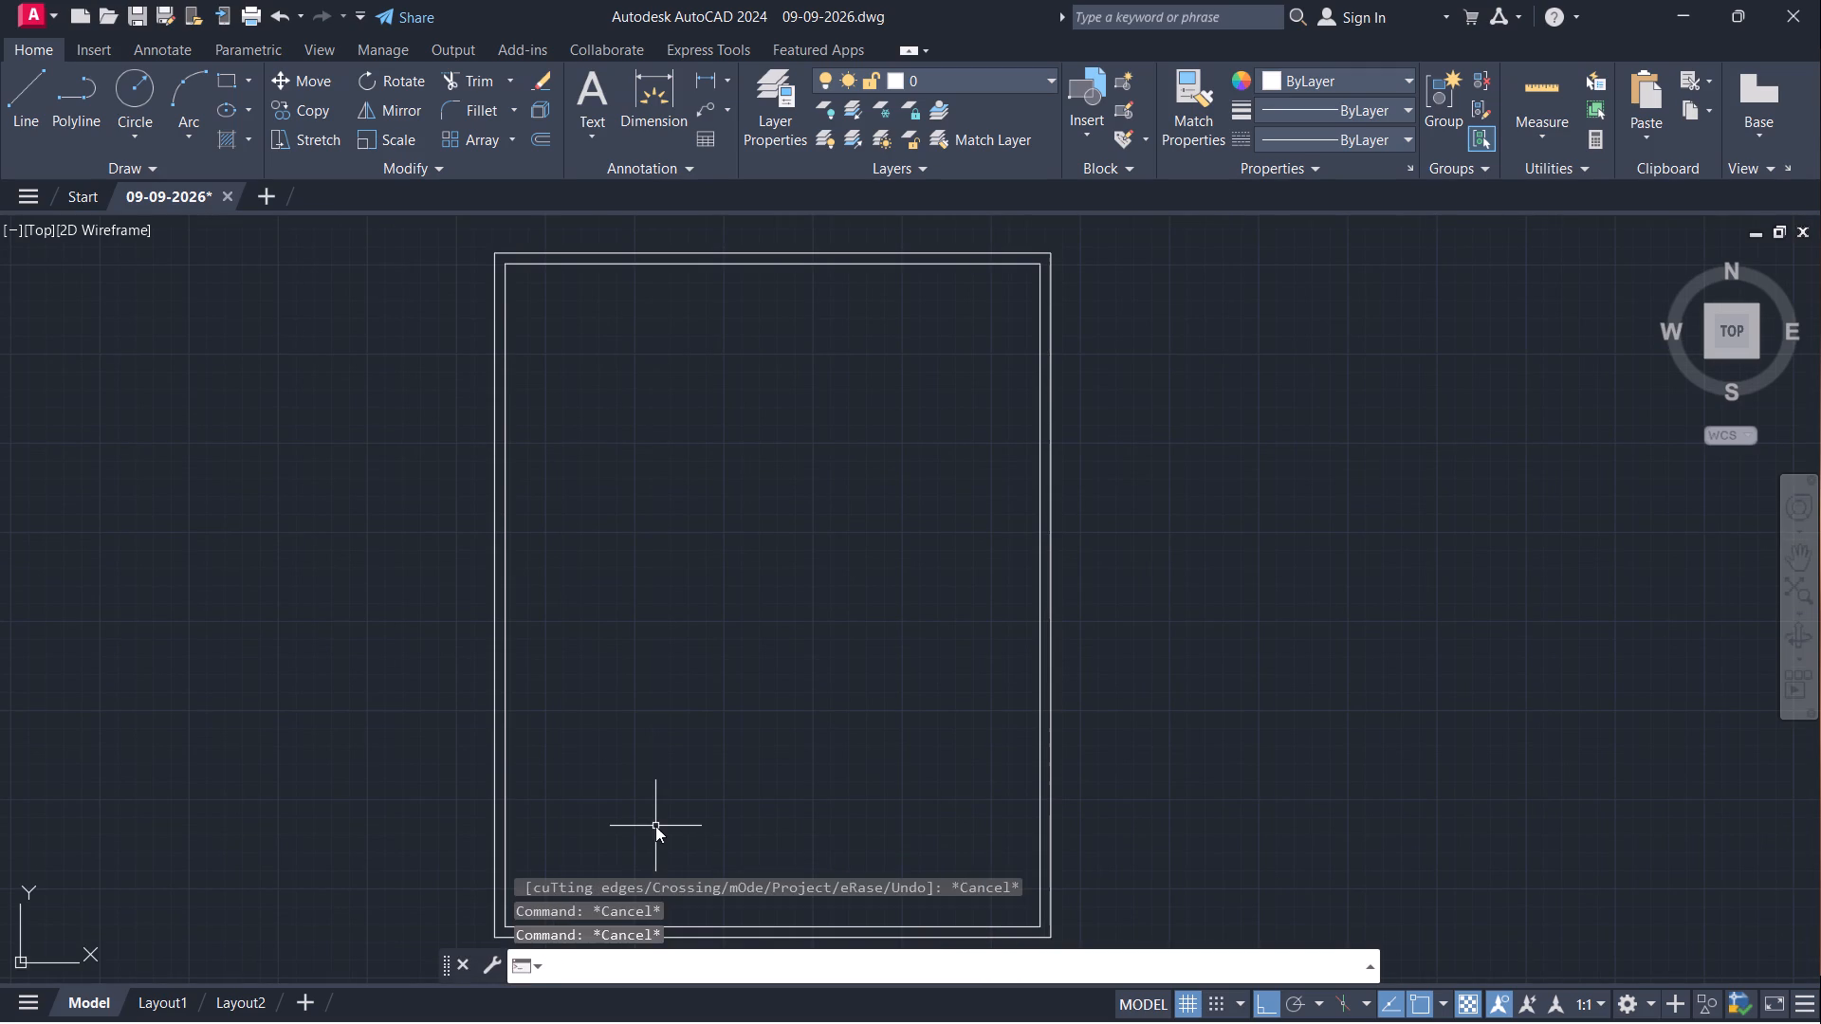
pyautogui.press('Return')
pyautogui.click(505, 560)
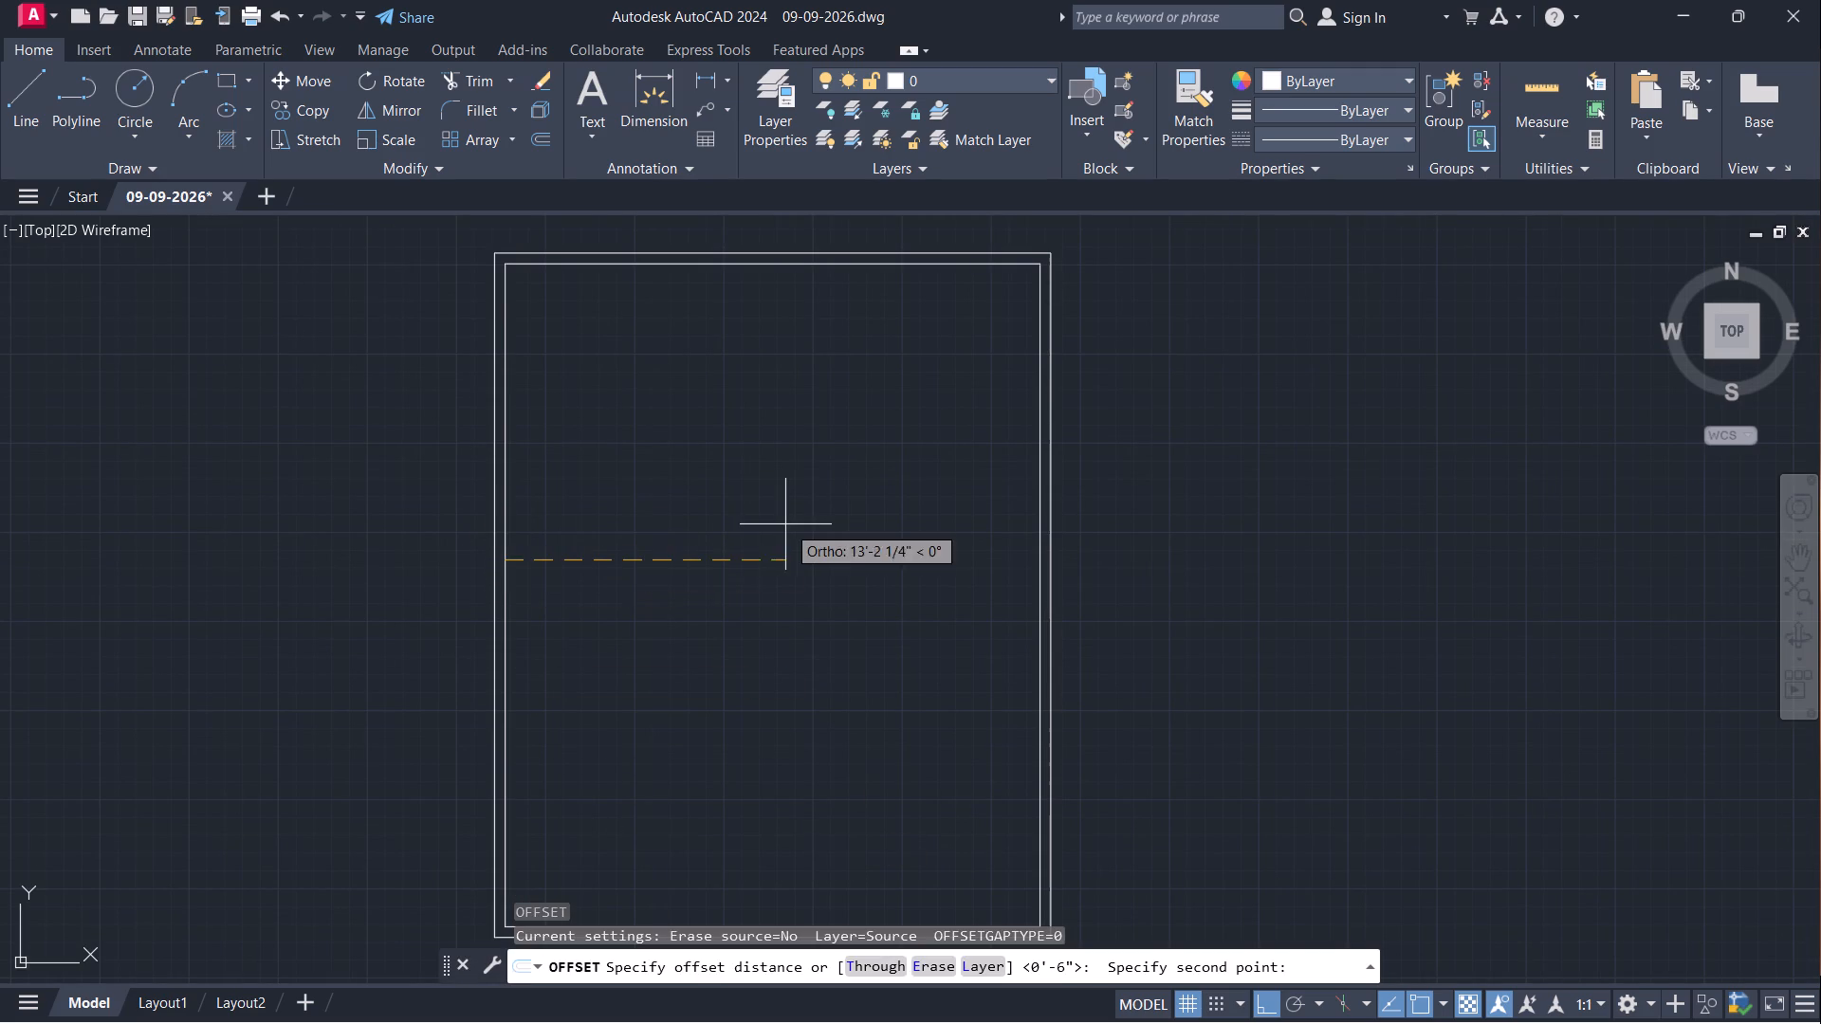
pyautogui.write("13'")
pyautogui.press('Return')
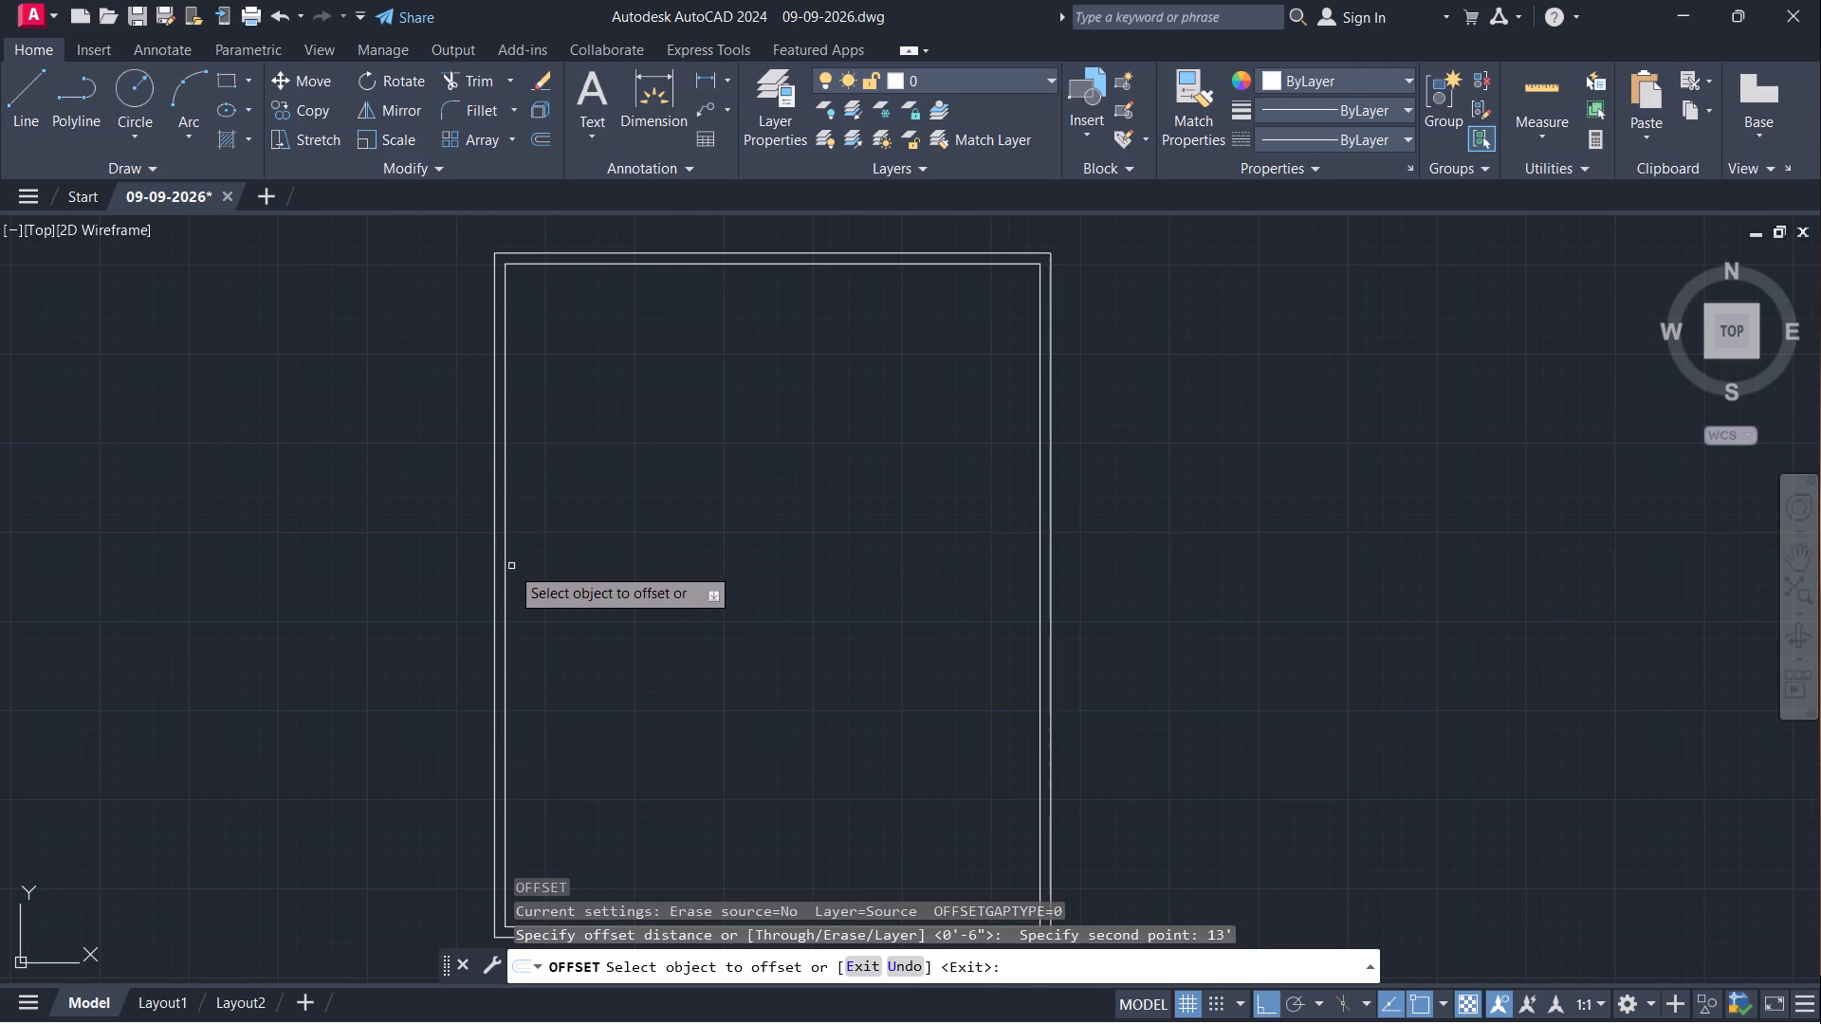
pyautogui.click(507, 568)
pyautogui.click(869, 537)
pyautogui.press('space')
# Offset the new vertical partition line 4.5" to its right to give the partition its thickness.
pyautogui.press('space')
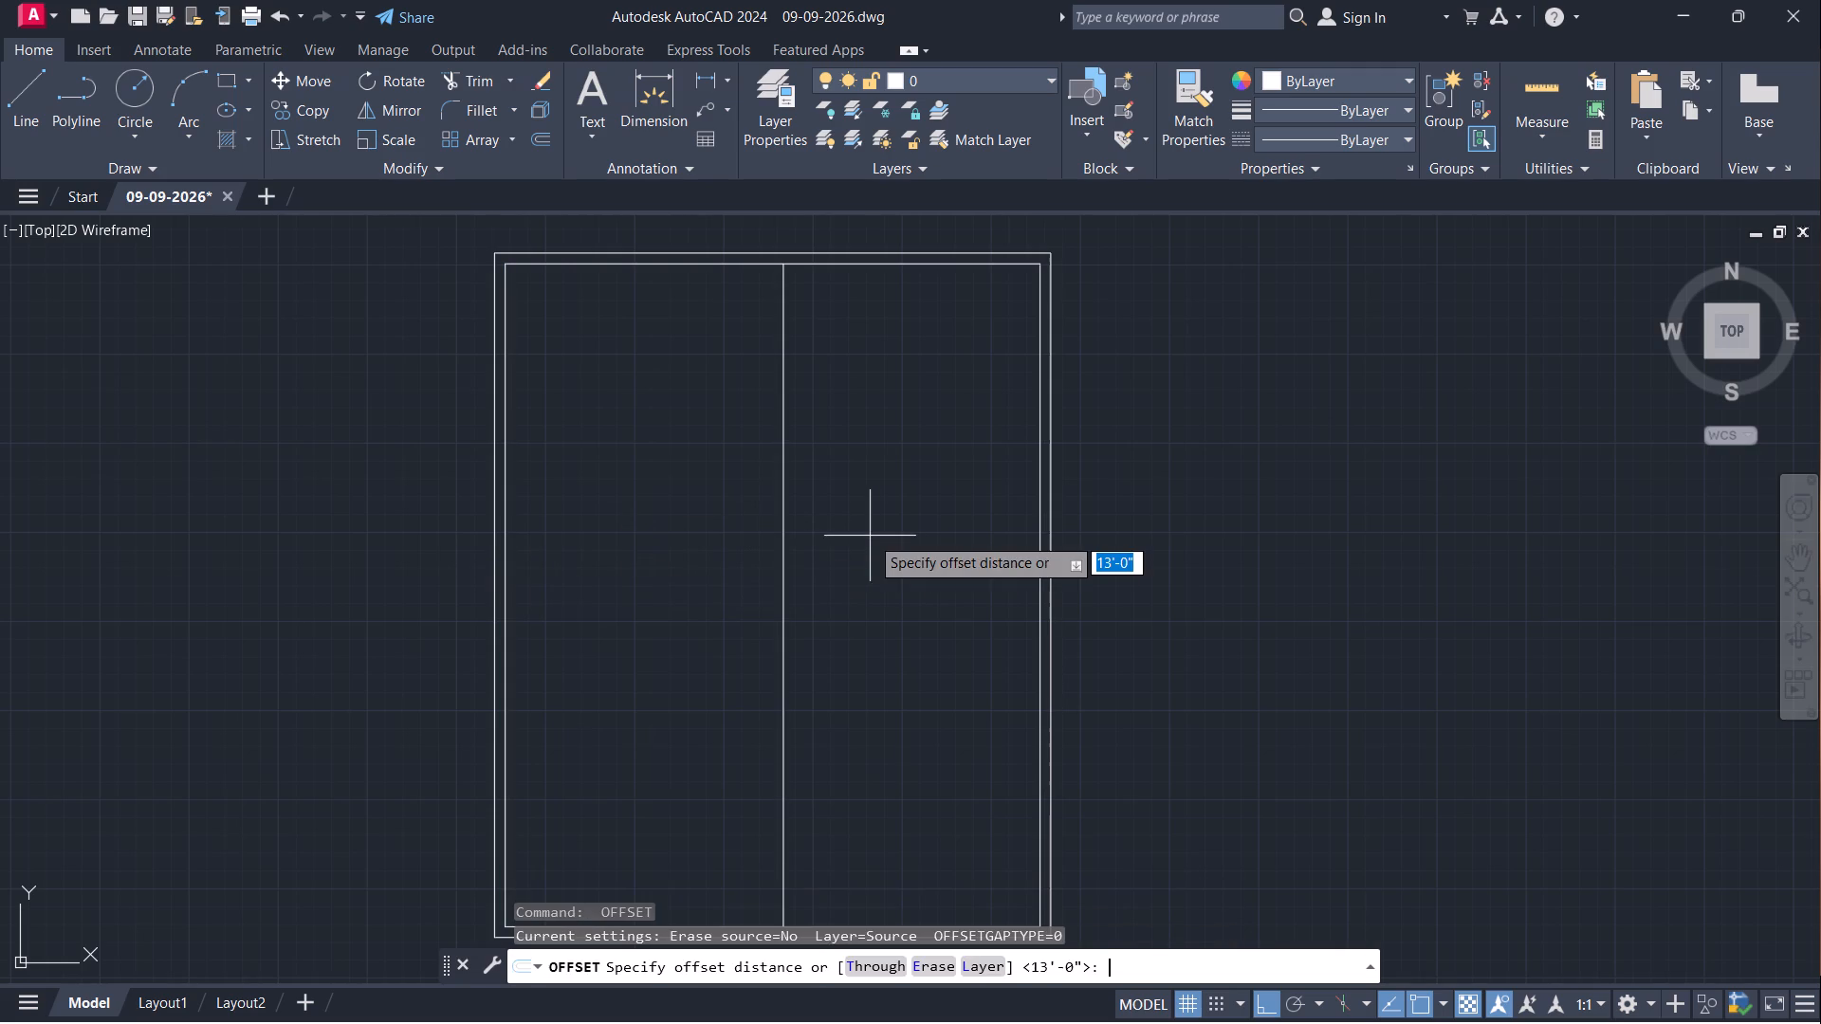
pyautogui.click(781, 522)
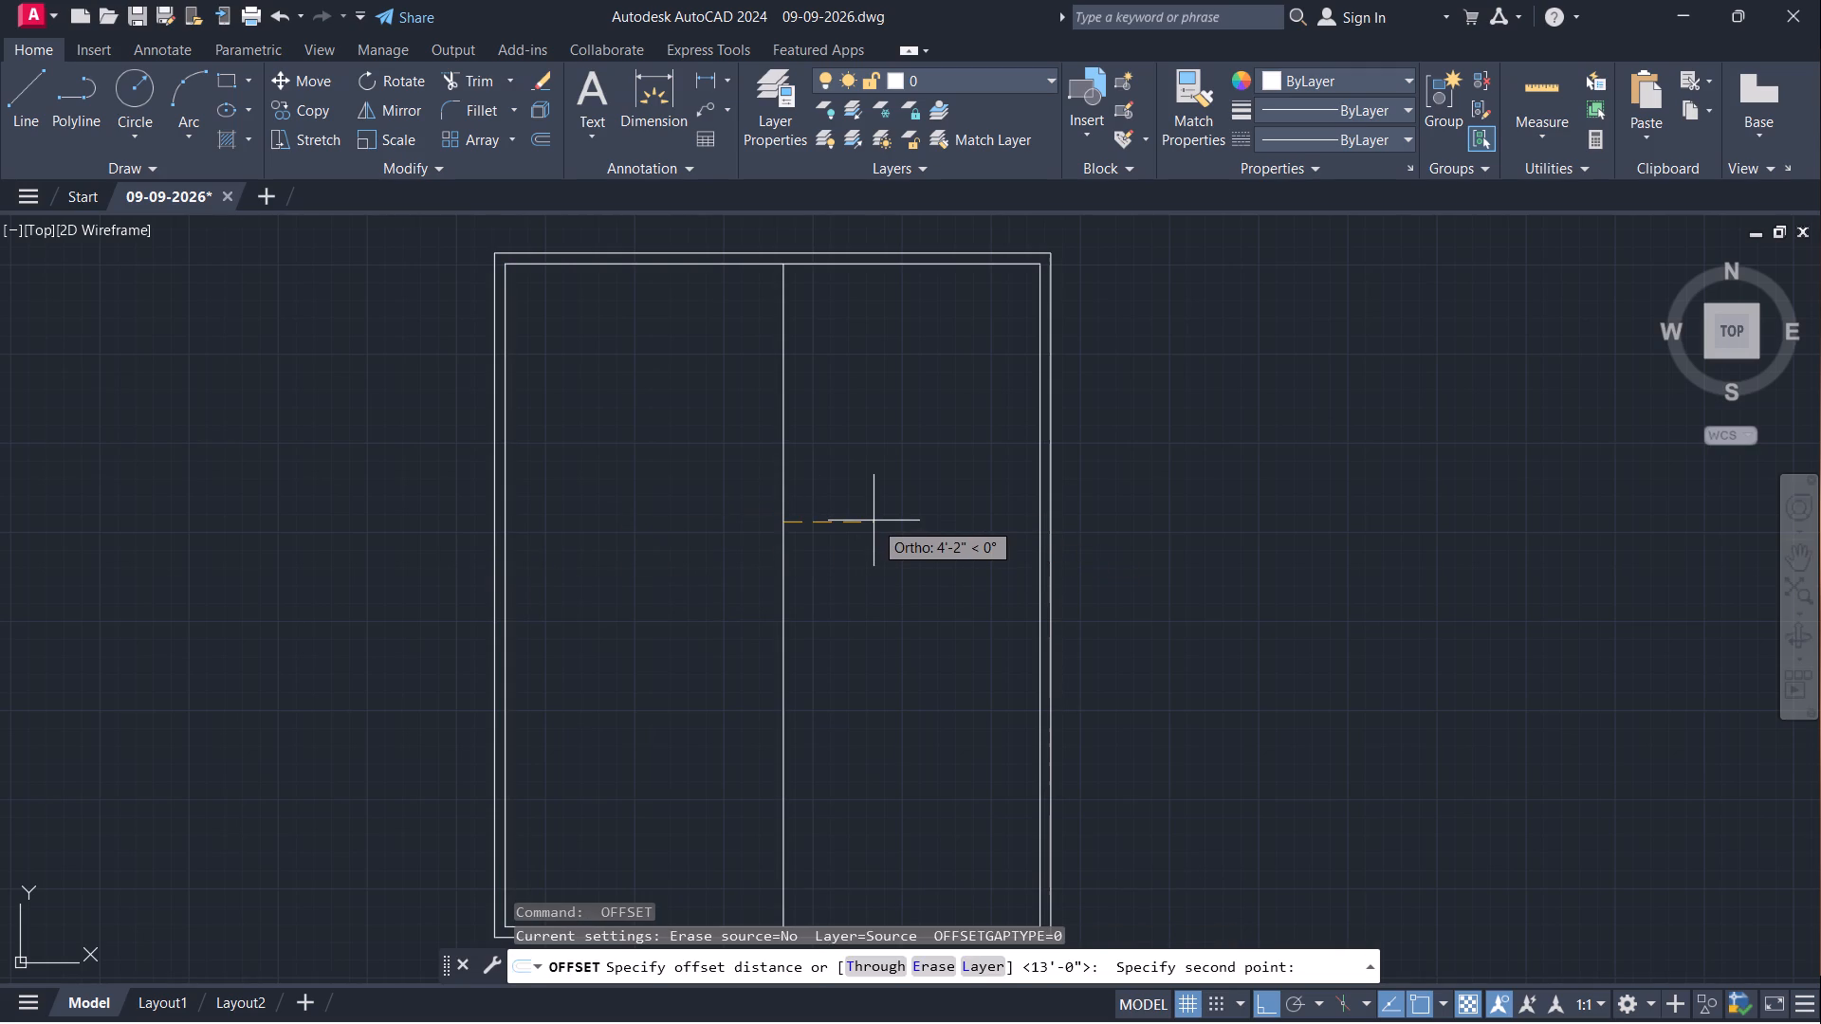
pyautogui.write('4.5"')
pyautogui.press('Return')
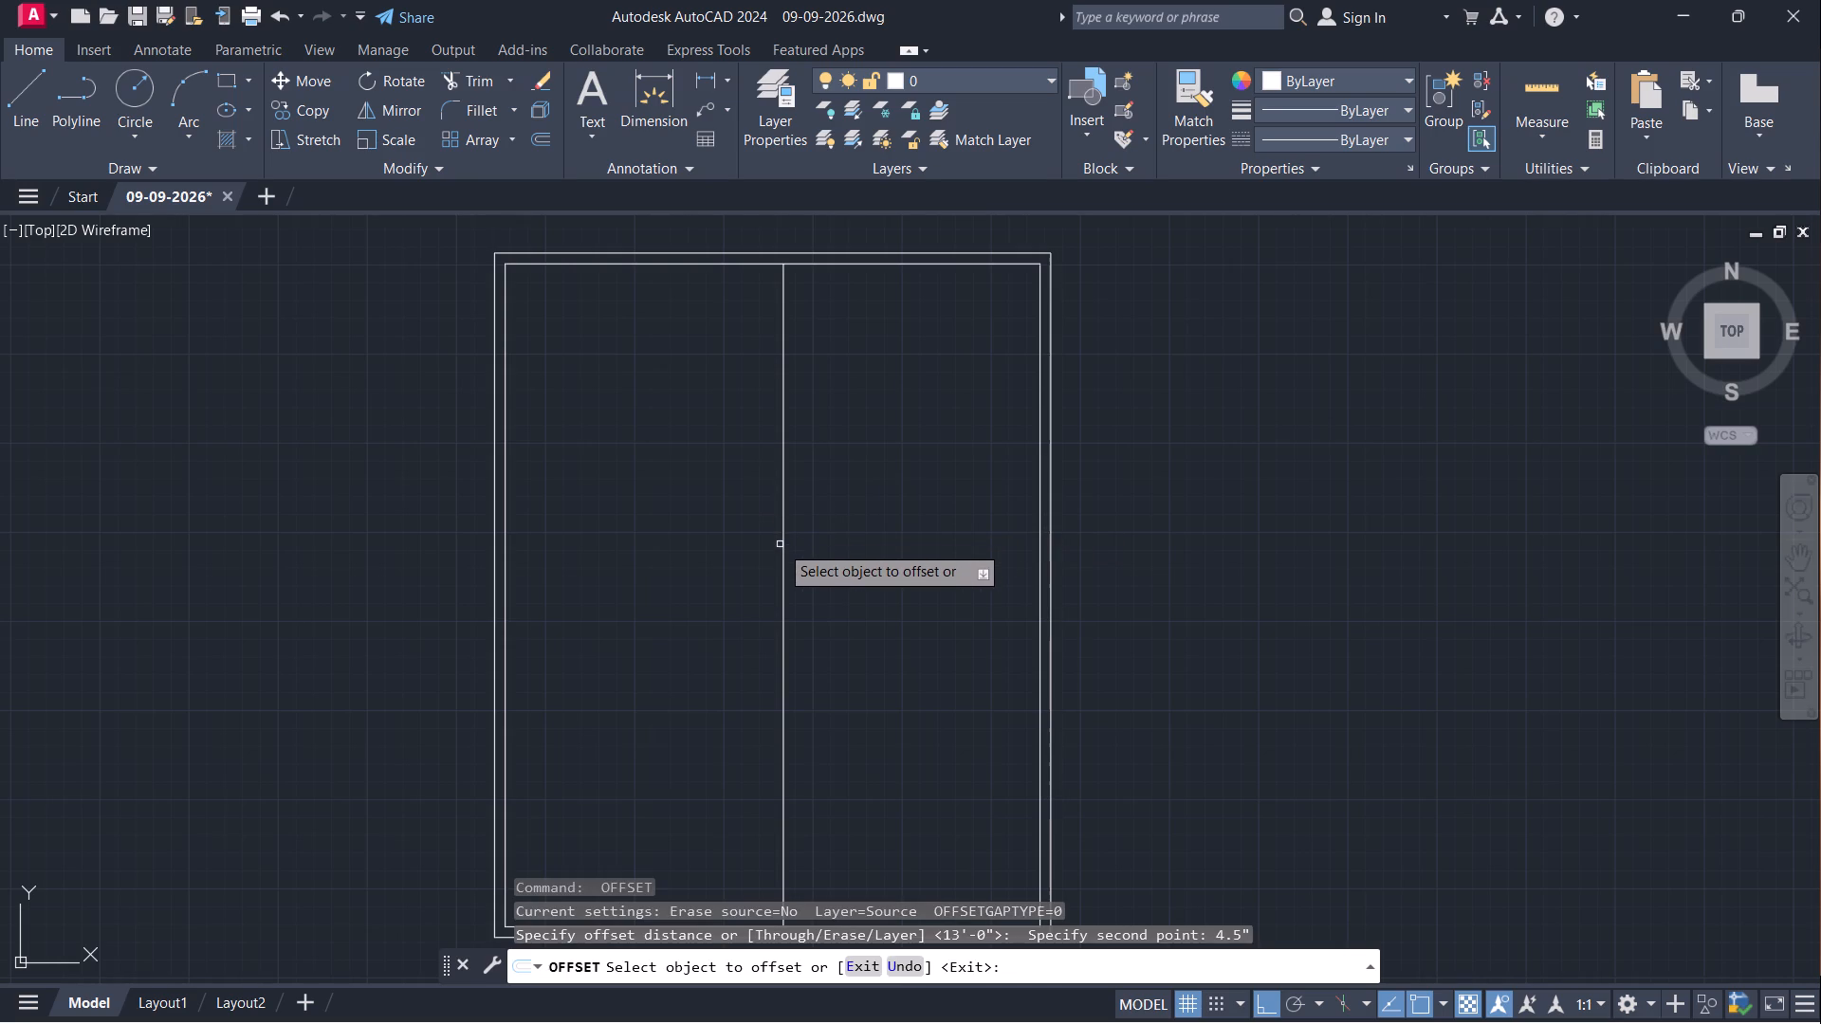
pyautogui.click(784, 541)
pyautogui.click(907, 523)
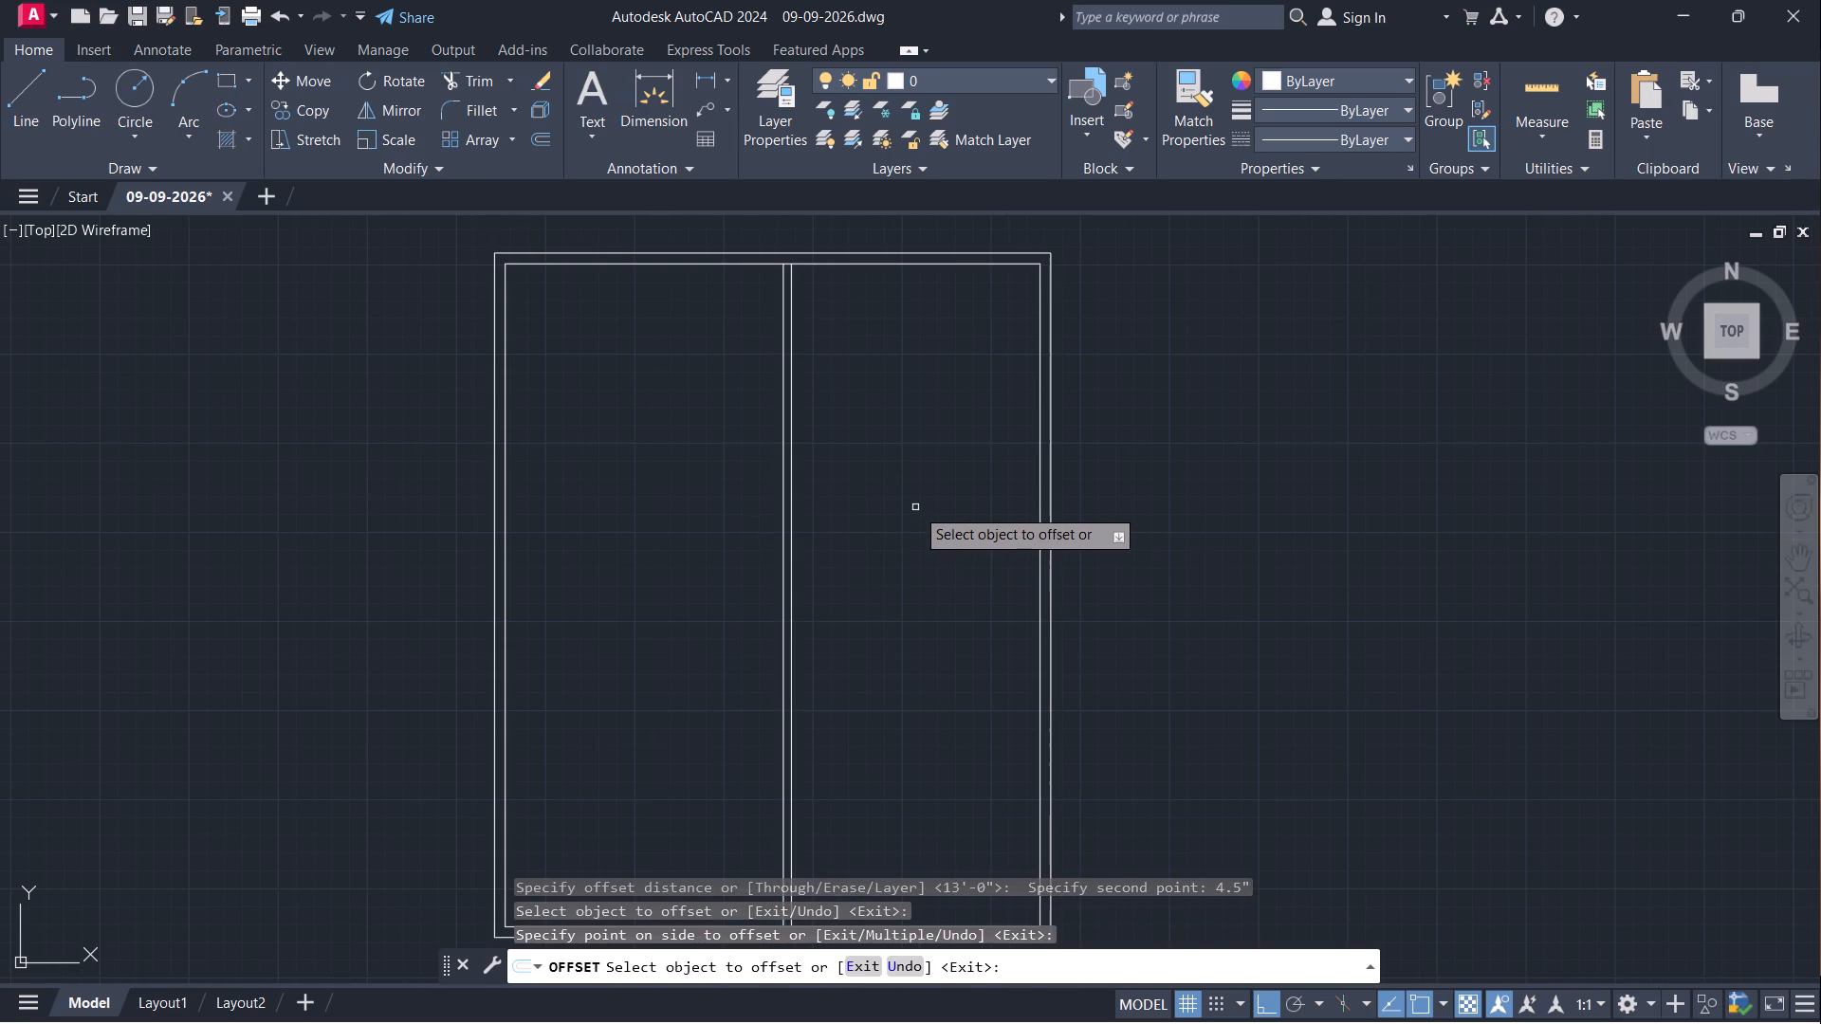
pyautogui.press('space')
# Offset the top inner wall line 11' downward for the first face of a horizontal partition.
pyautogui.press('space')
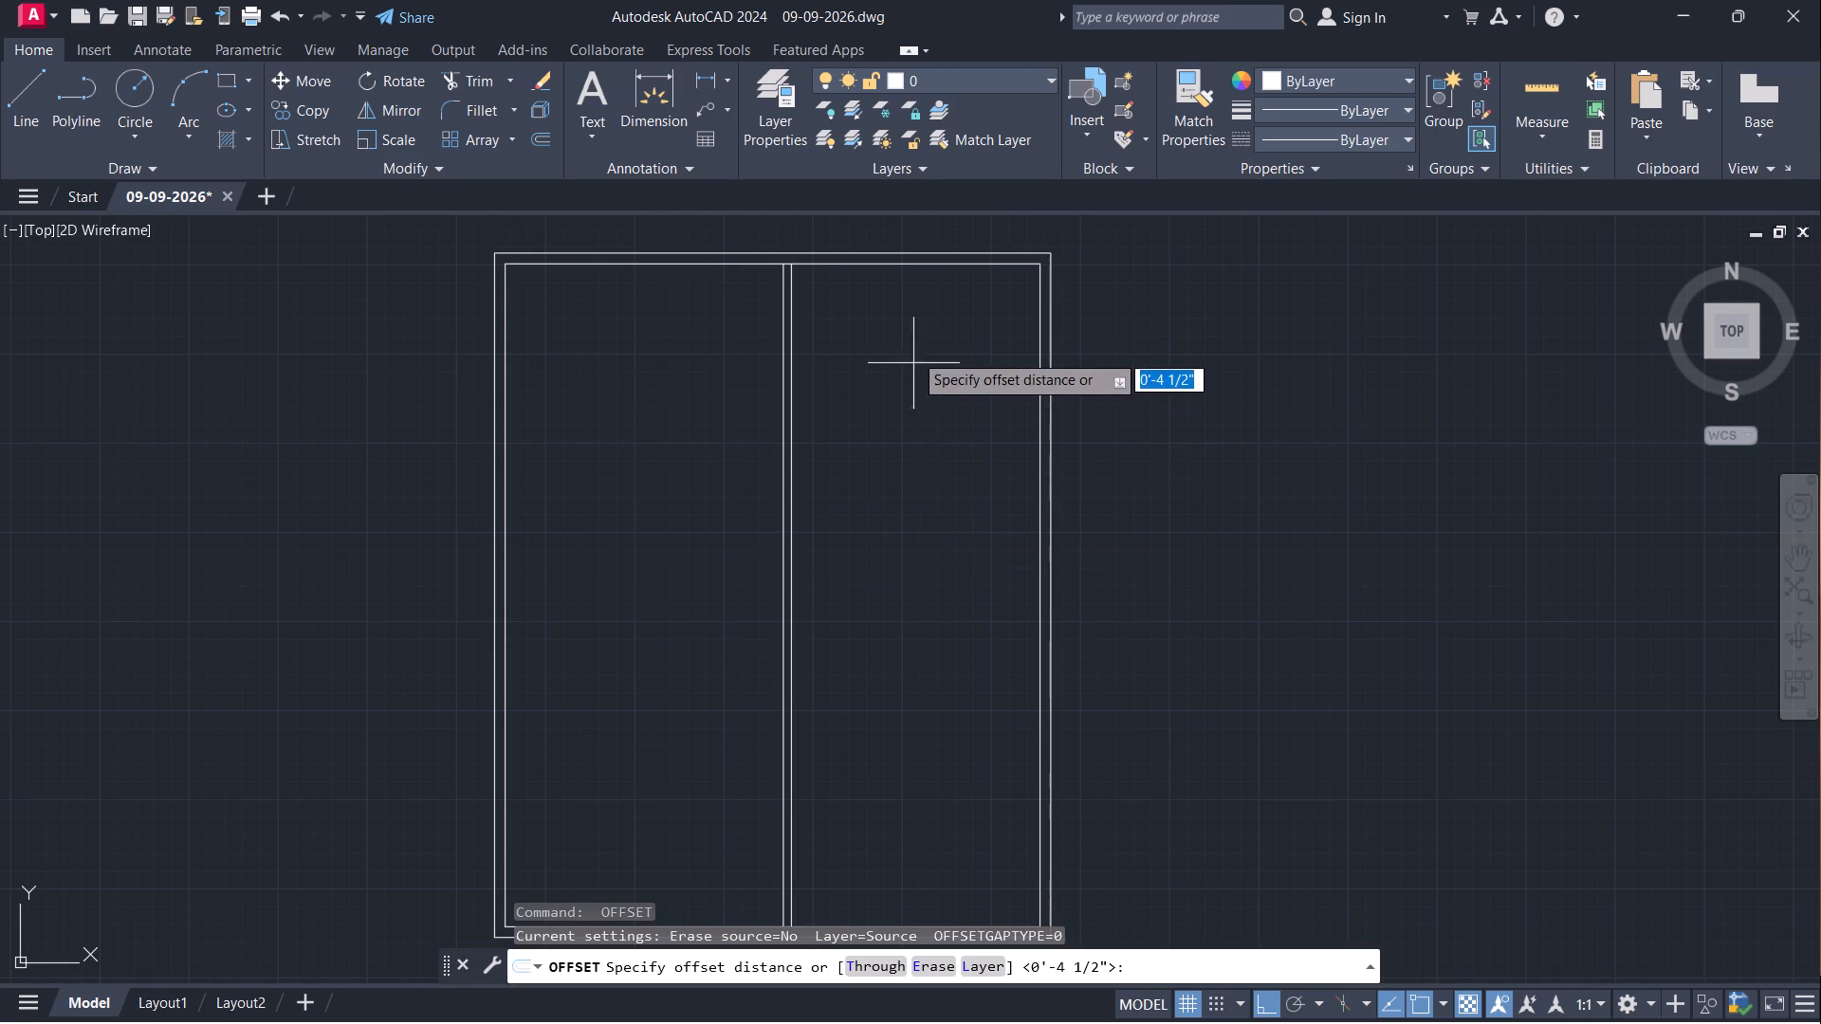
pyautogui.click(869, 261)
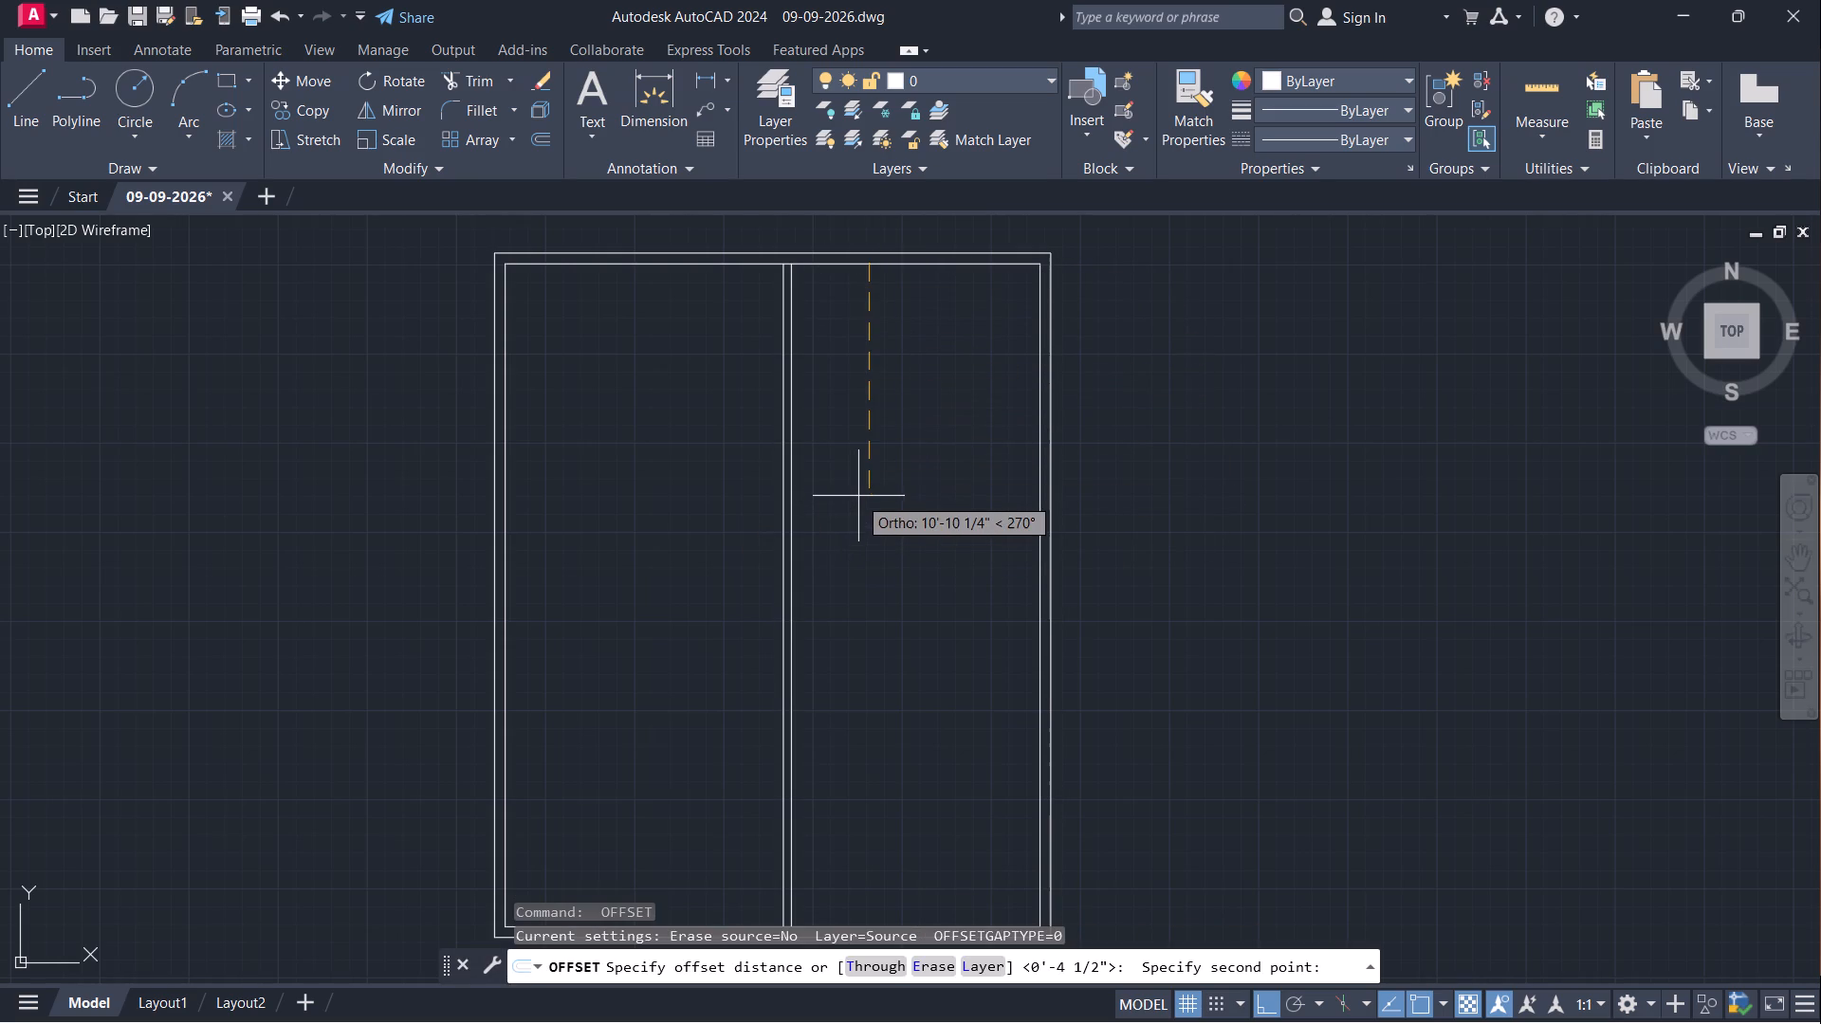
pyautogui.press('1')
pyautogui.write("1'")
pyautogui.press('Return')
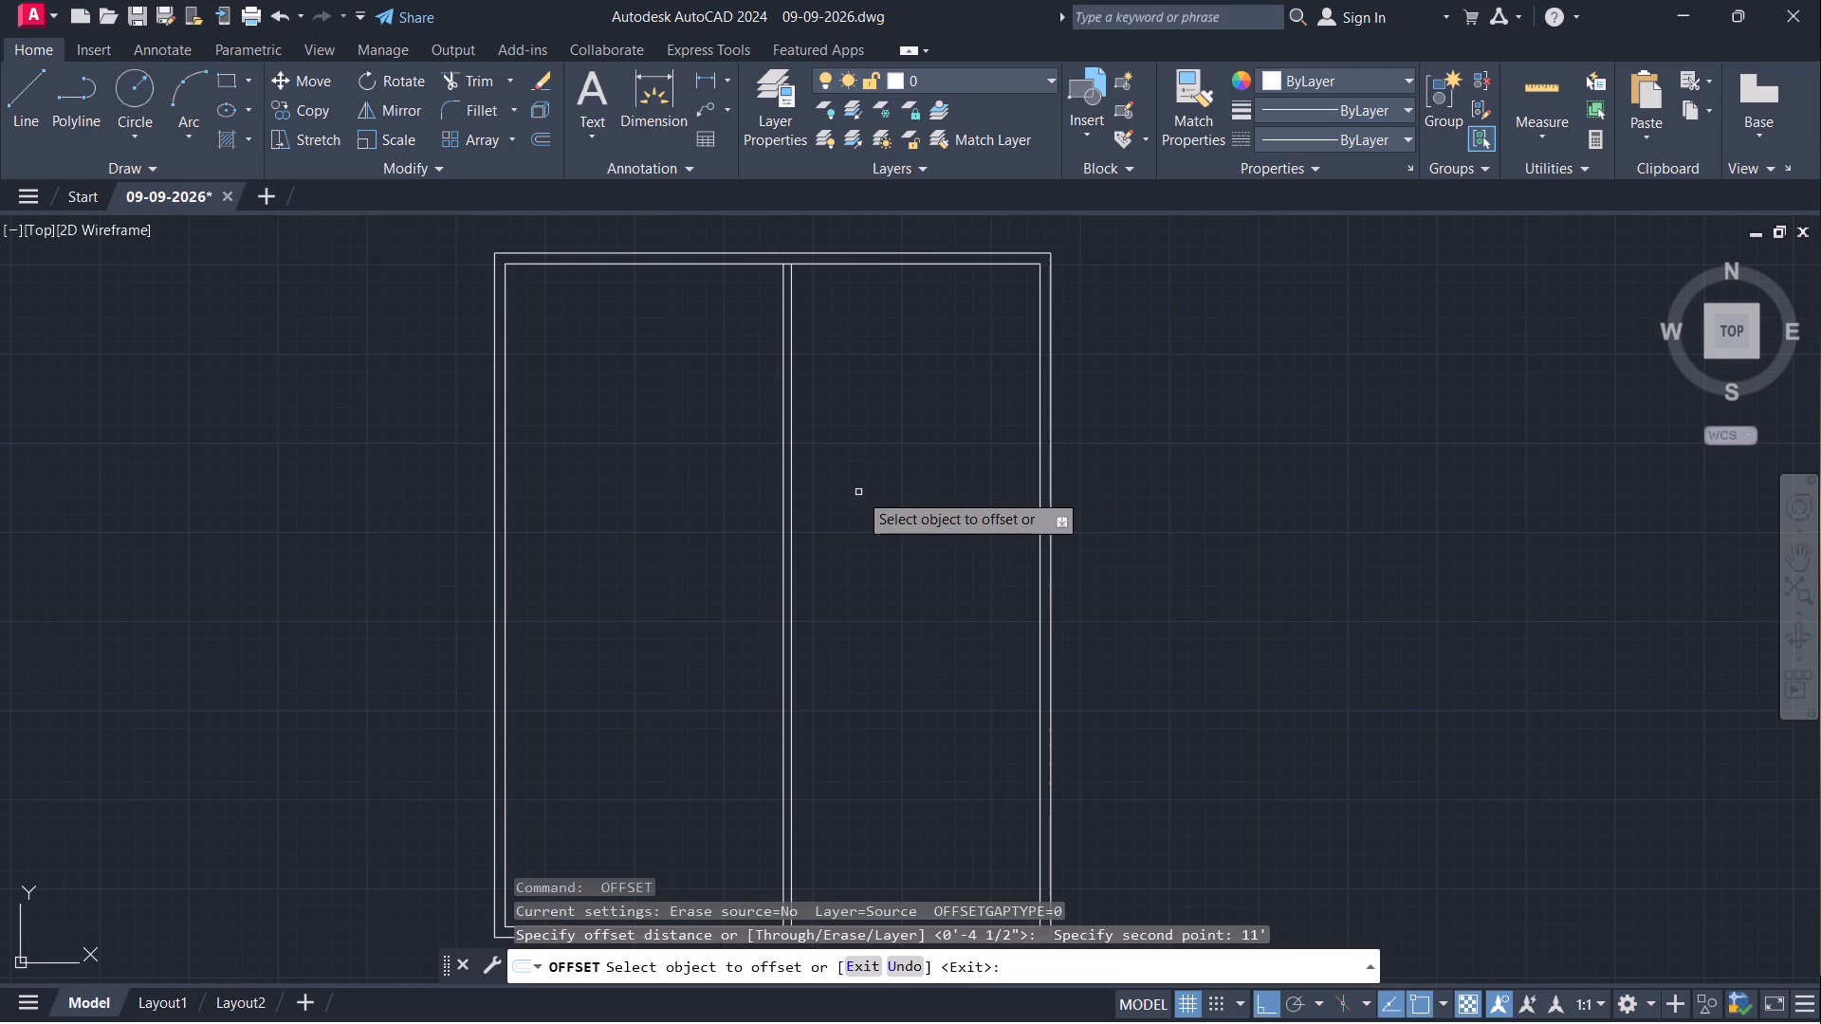
pyautogui.click(828, 264)
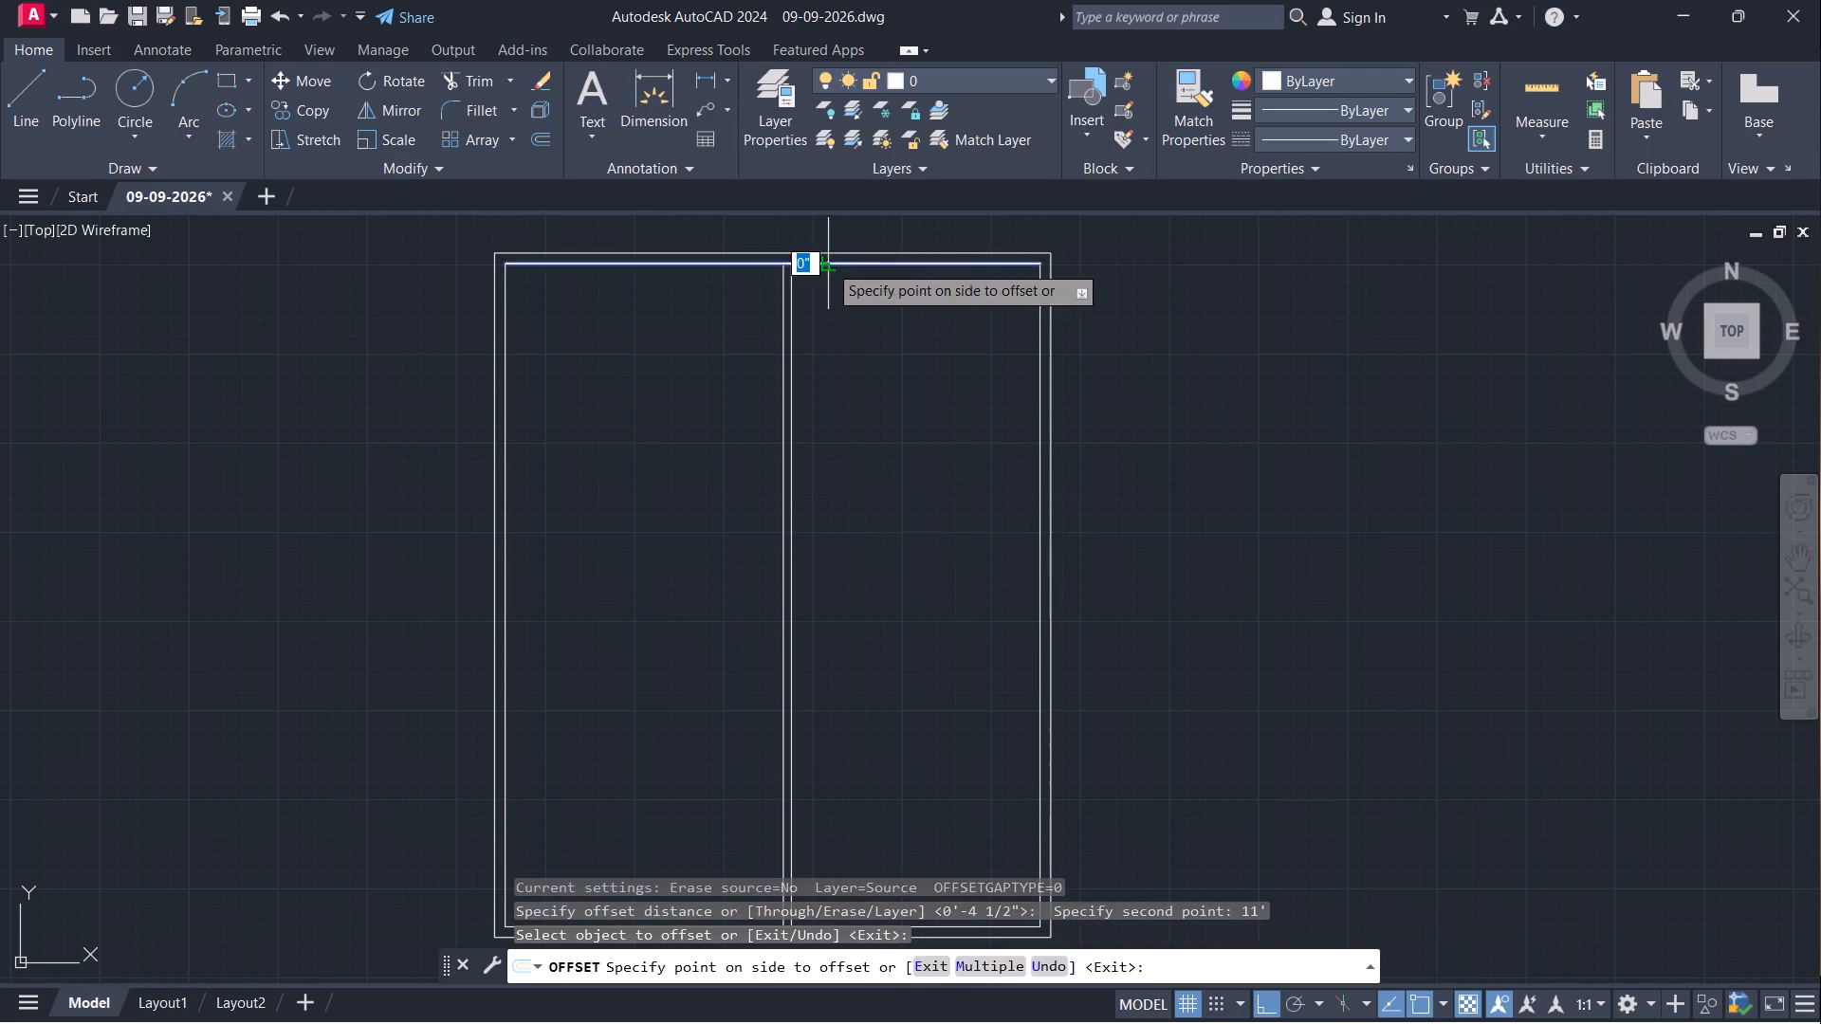
pyautogui.click(921, 578)
pyautogui.press('space')
# Offset the new horizontal partition line 4.5" downward to give the partition its thickness.
pyautogui.press('space')
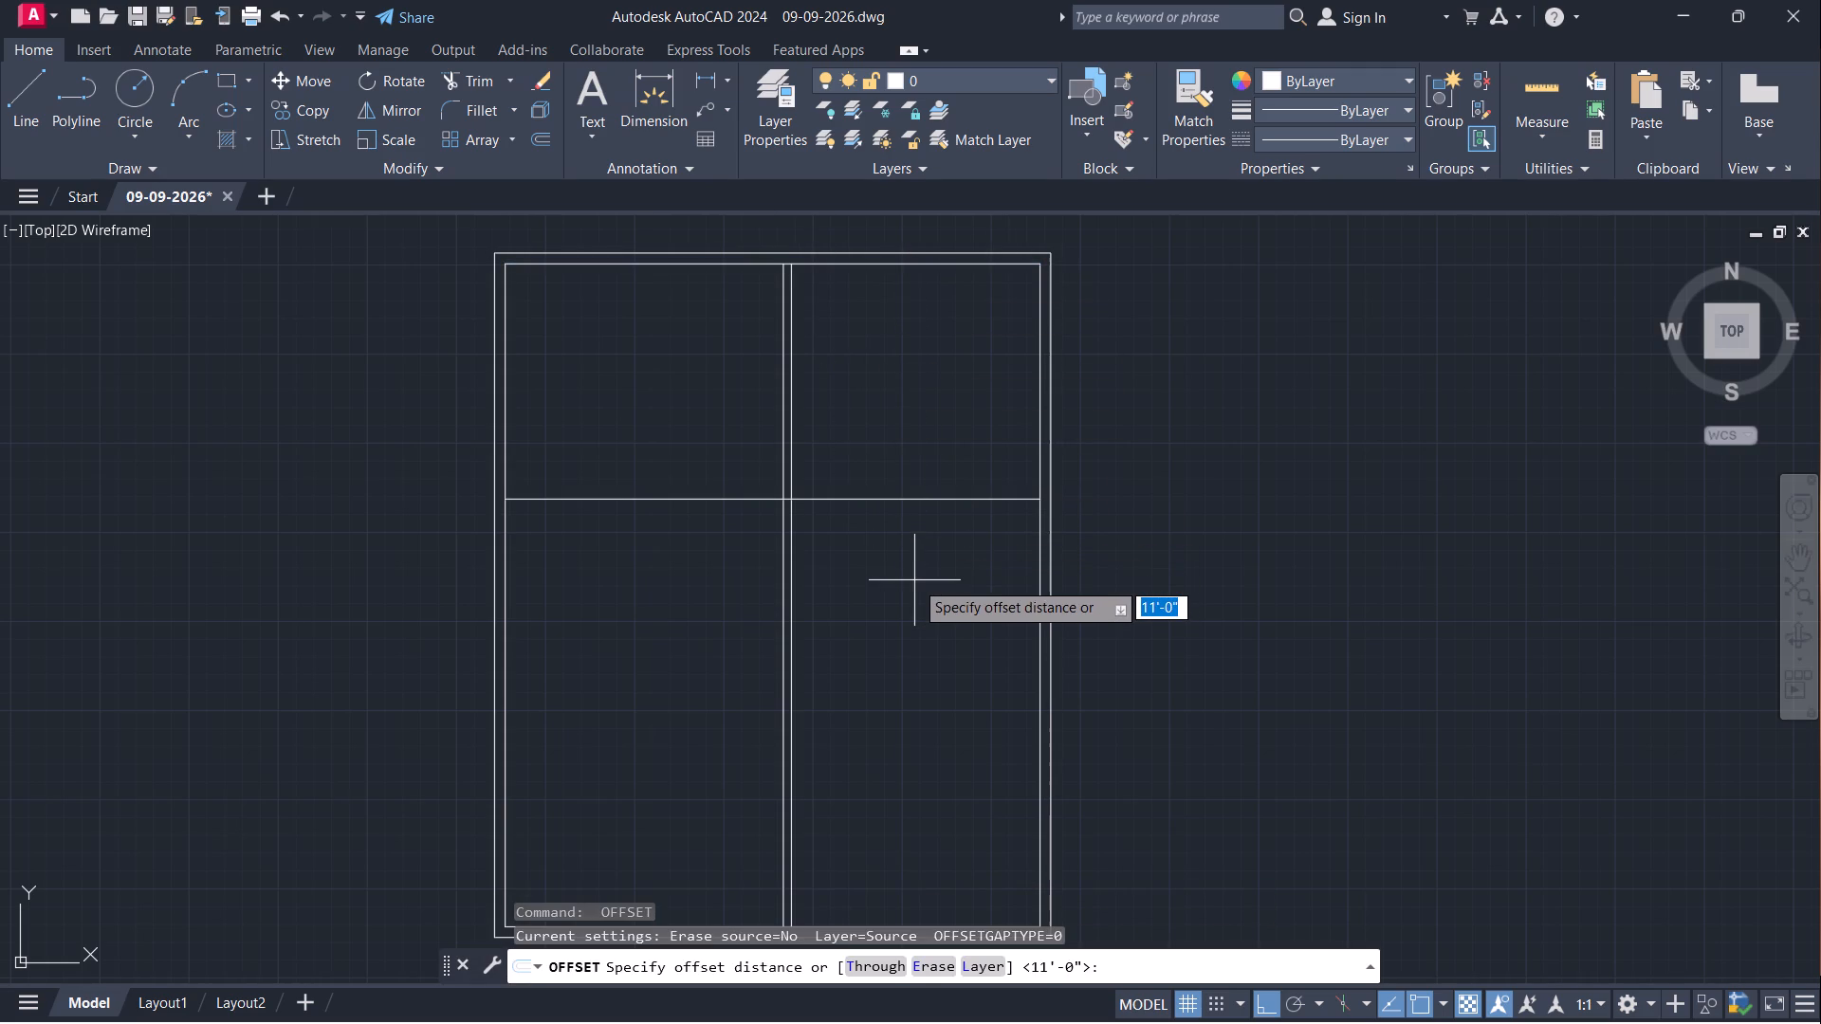
pyautogui.click(888, 506)
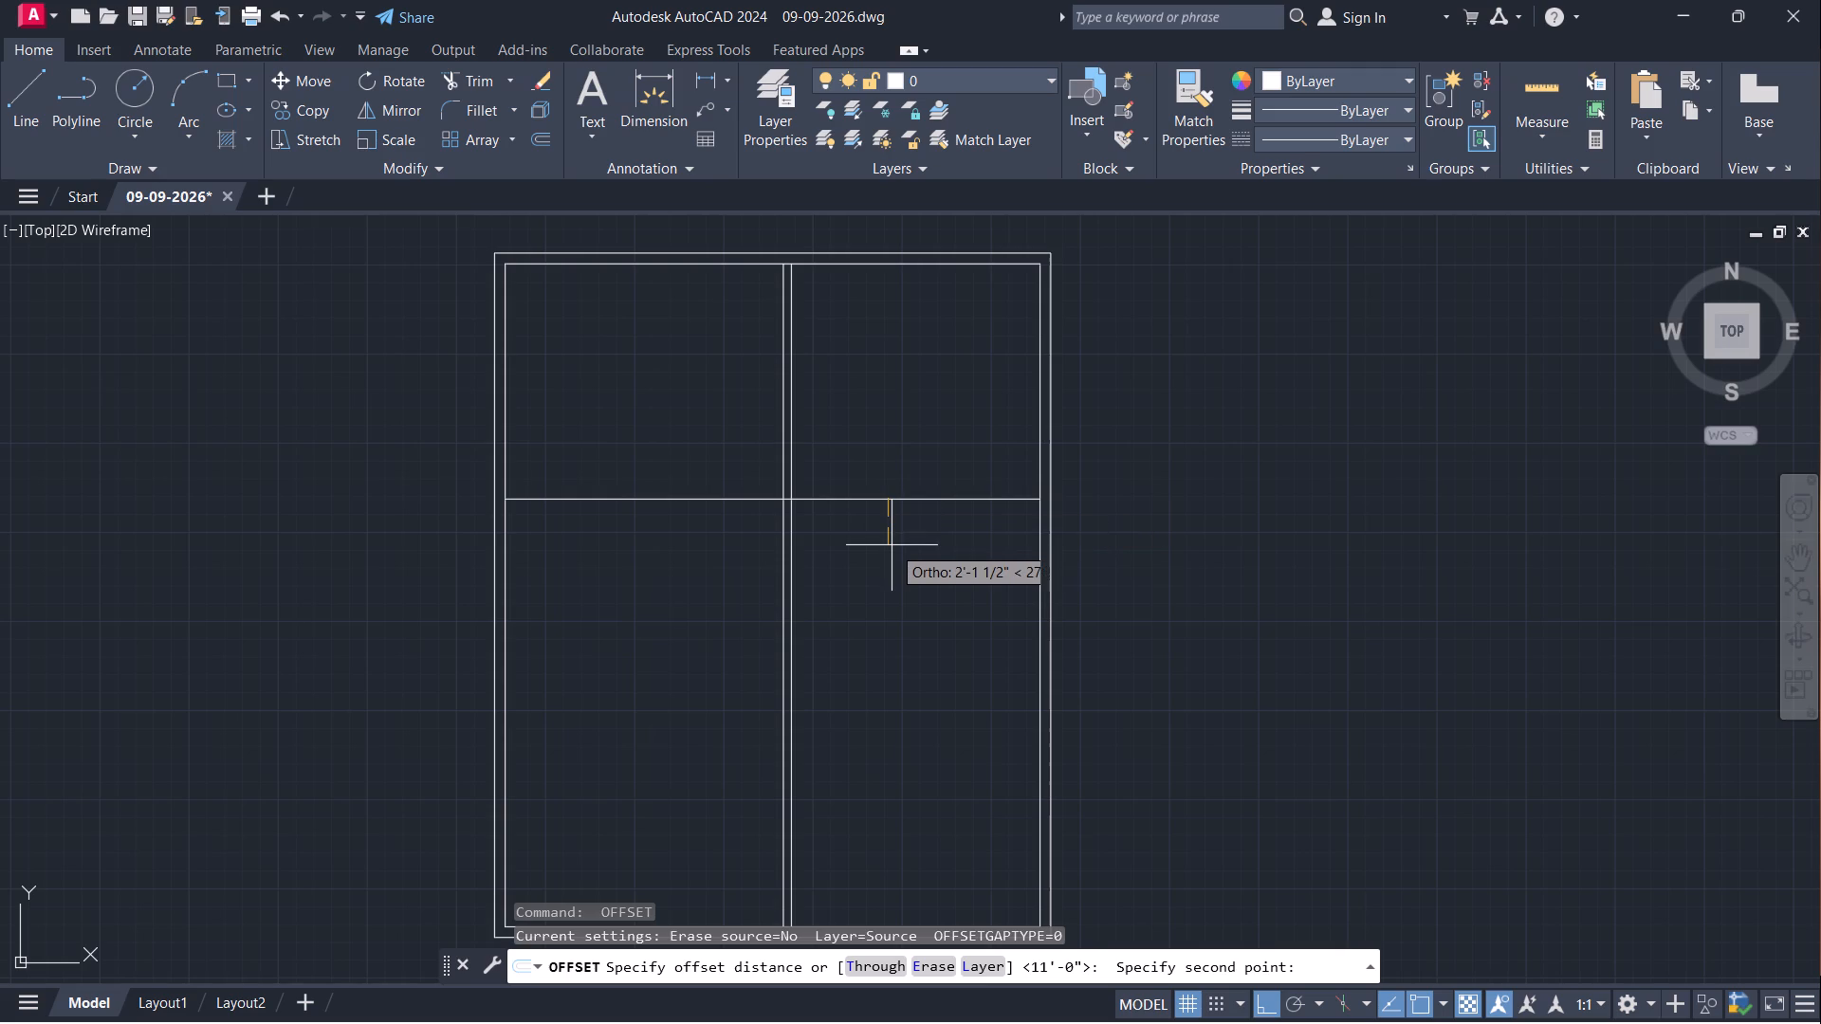
pyautogui.write('4.5')
pyautogui.hotkey('shift', '"')
pyautogui.press('Return')
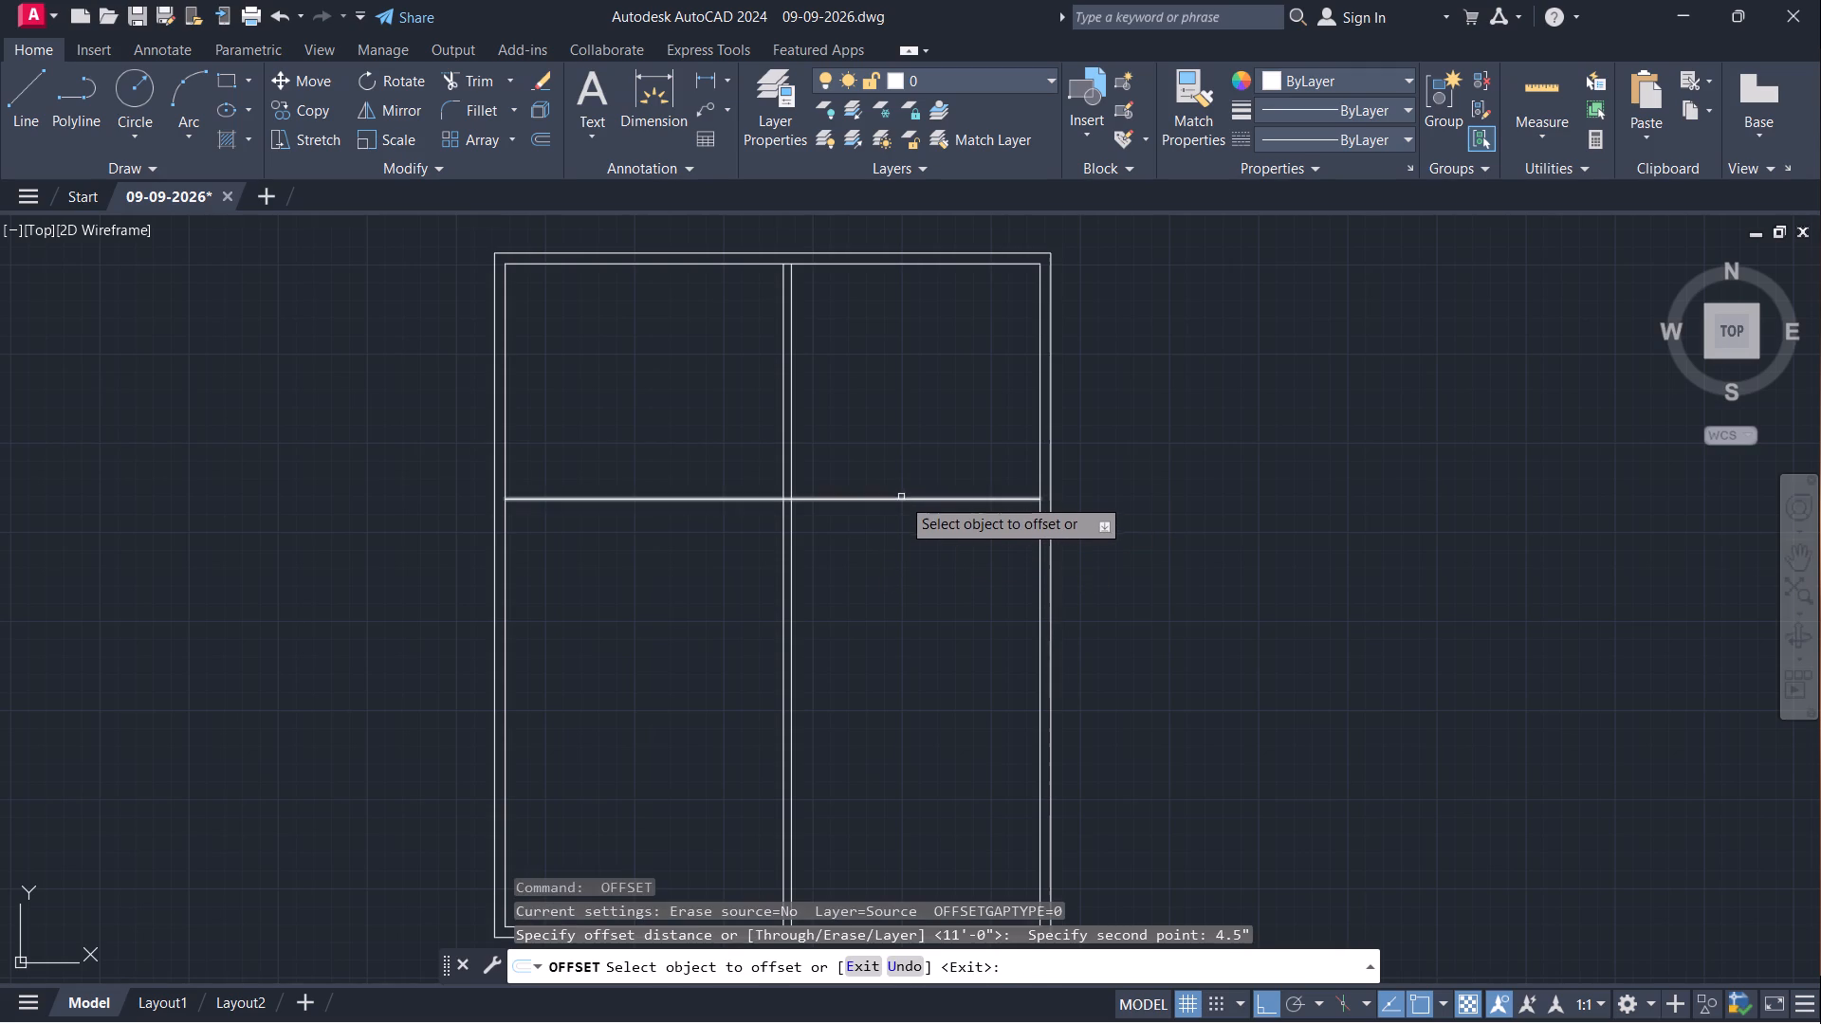
pyautogui.click(901, 497)
pyautogui.click(896, 573)
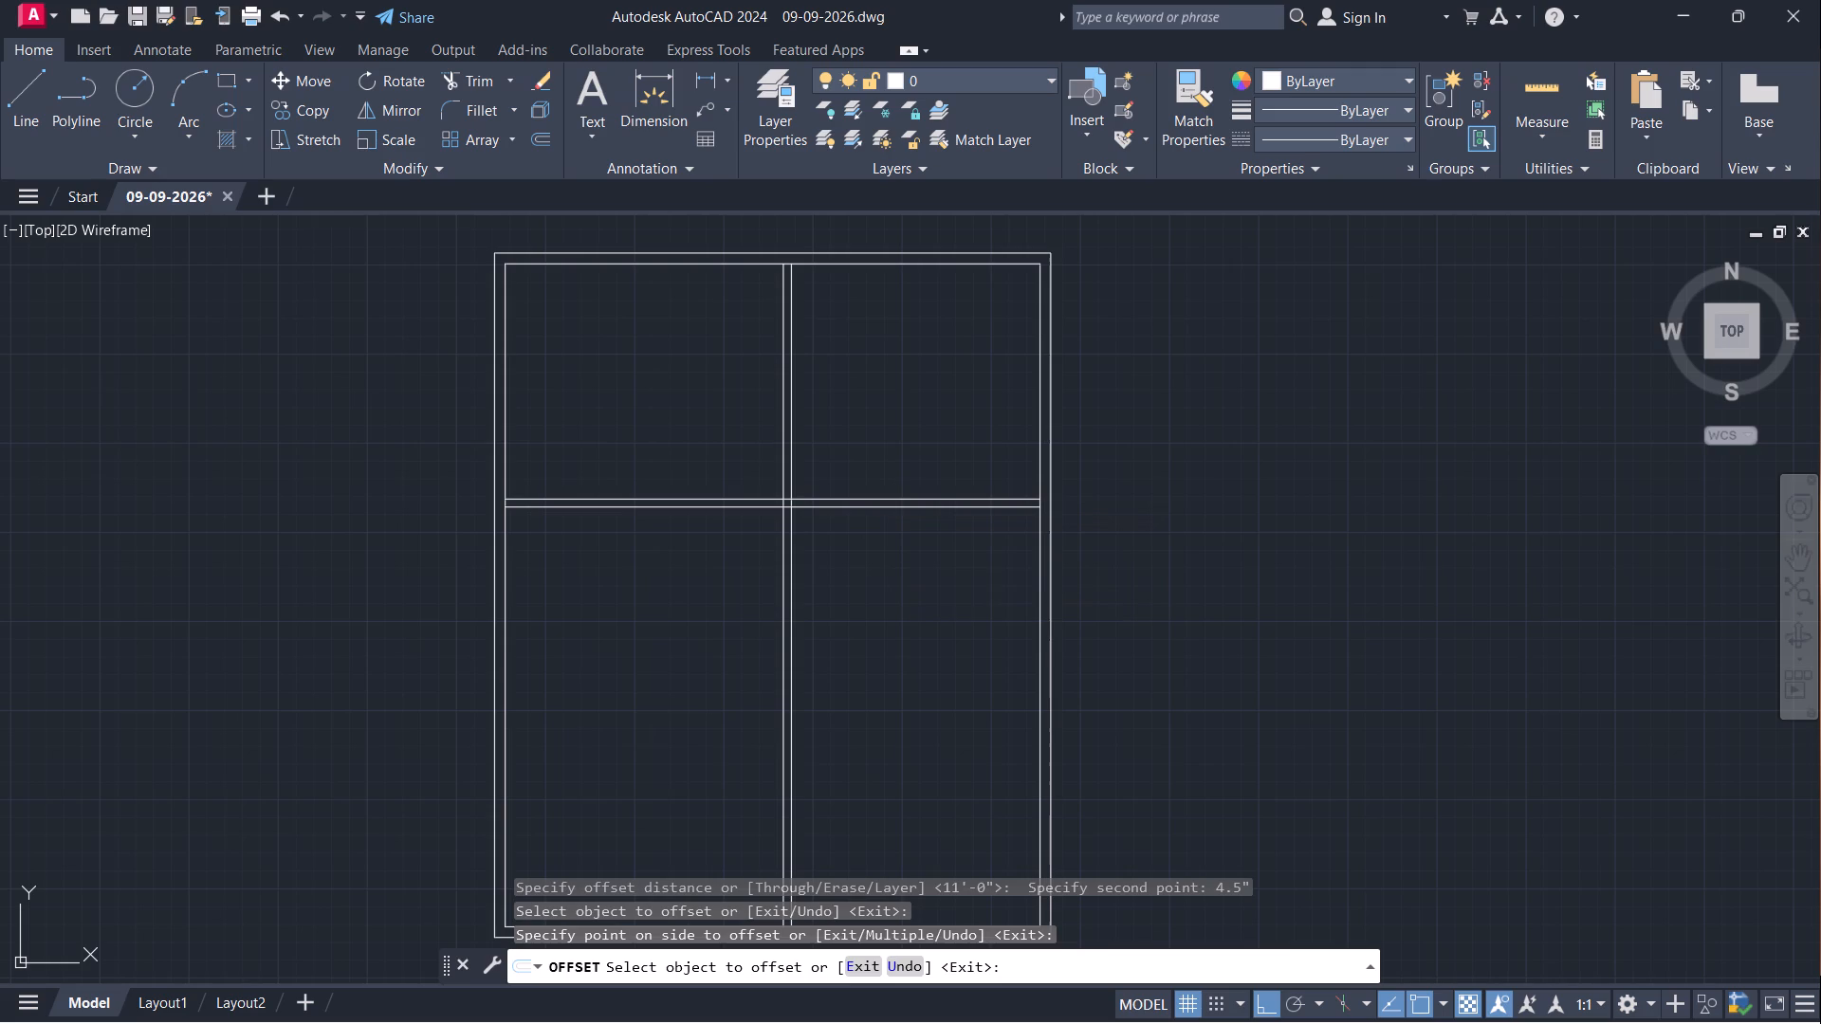
pyautogui.press('Escape')
# Trim away both vertical partition lines below the horizontal partition.
pyautogui.write('tr')
pyautogui.press('Return')
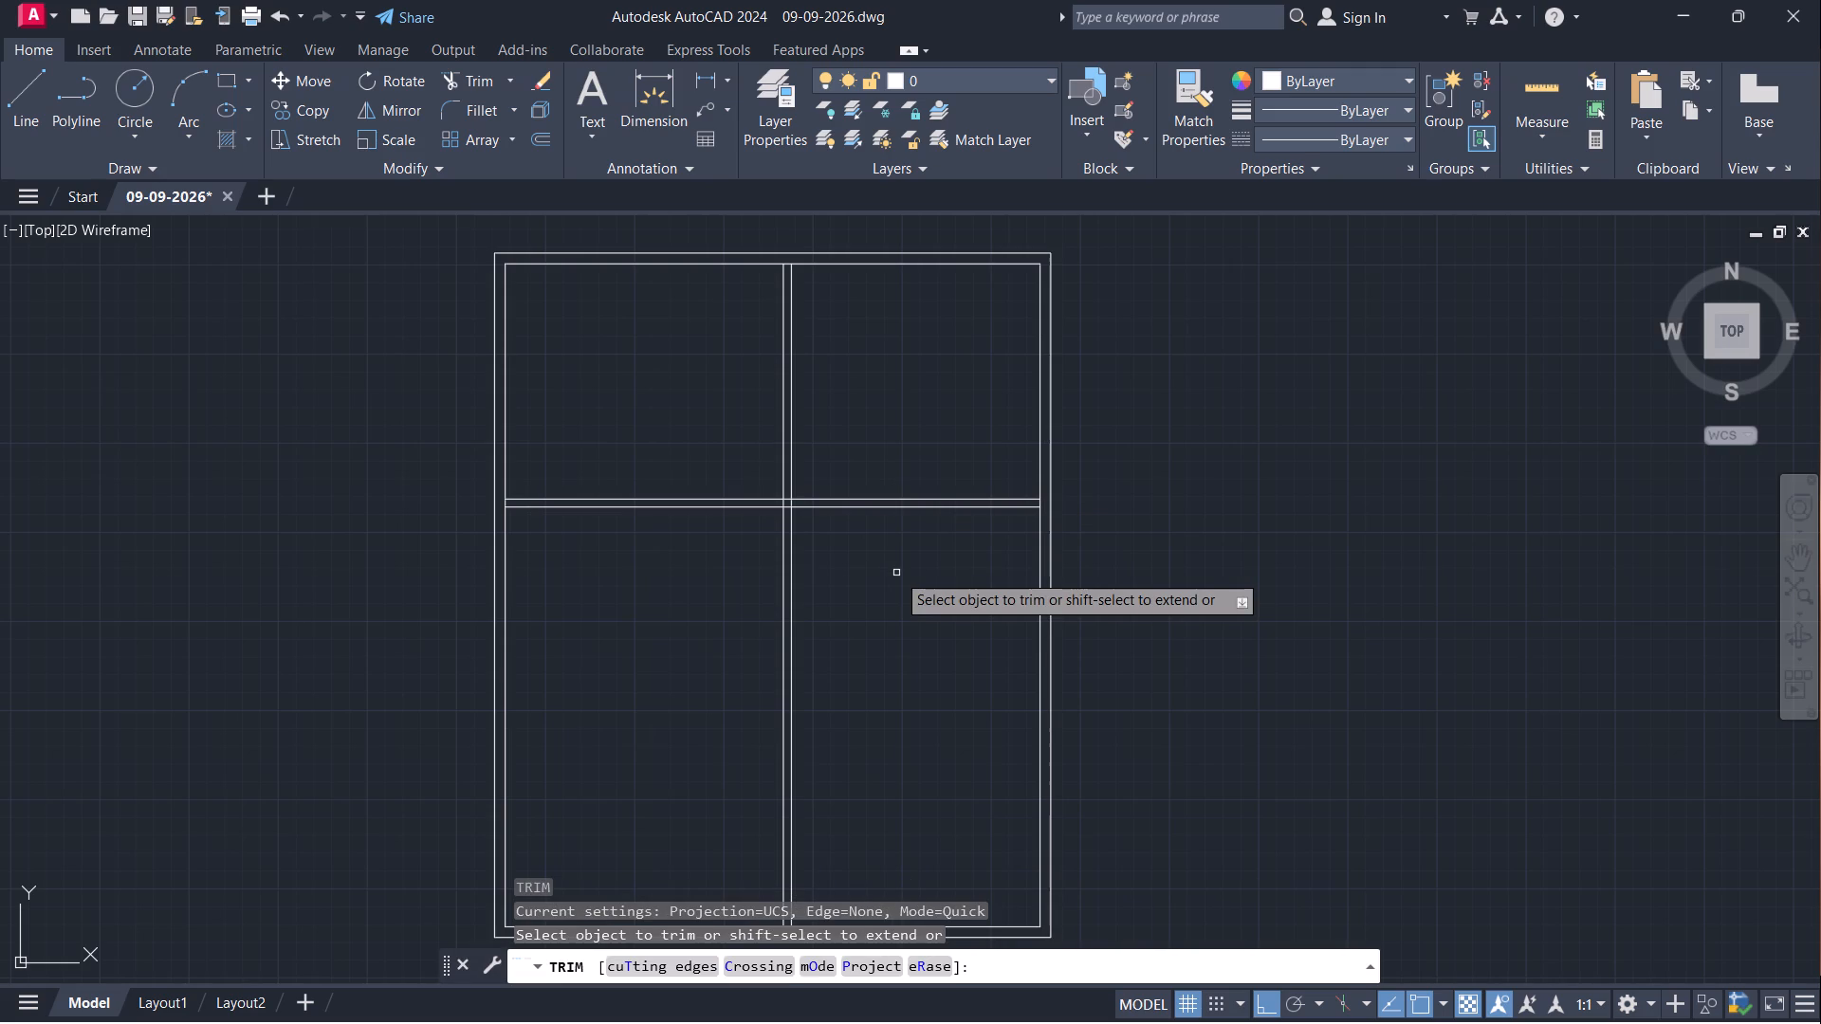
pyautogui.moveTo(908, 564); pyautogui.dragTo(724, 658)
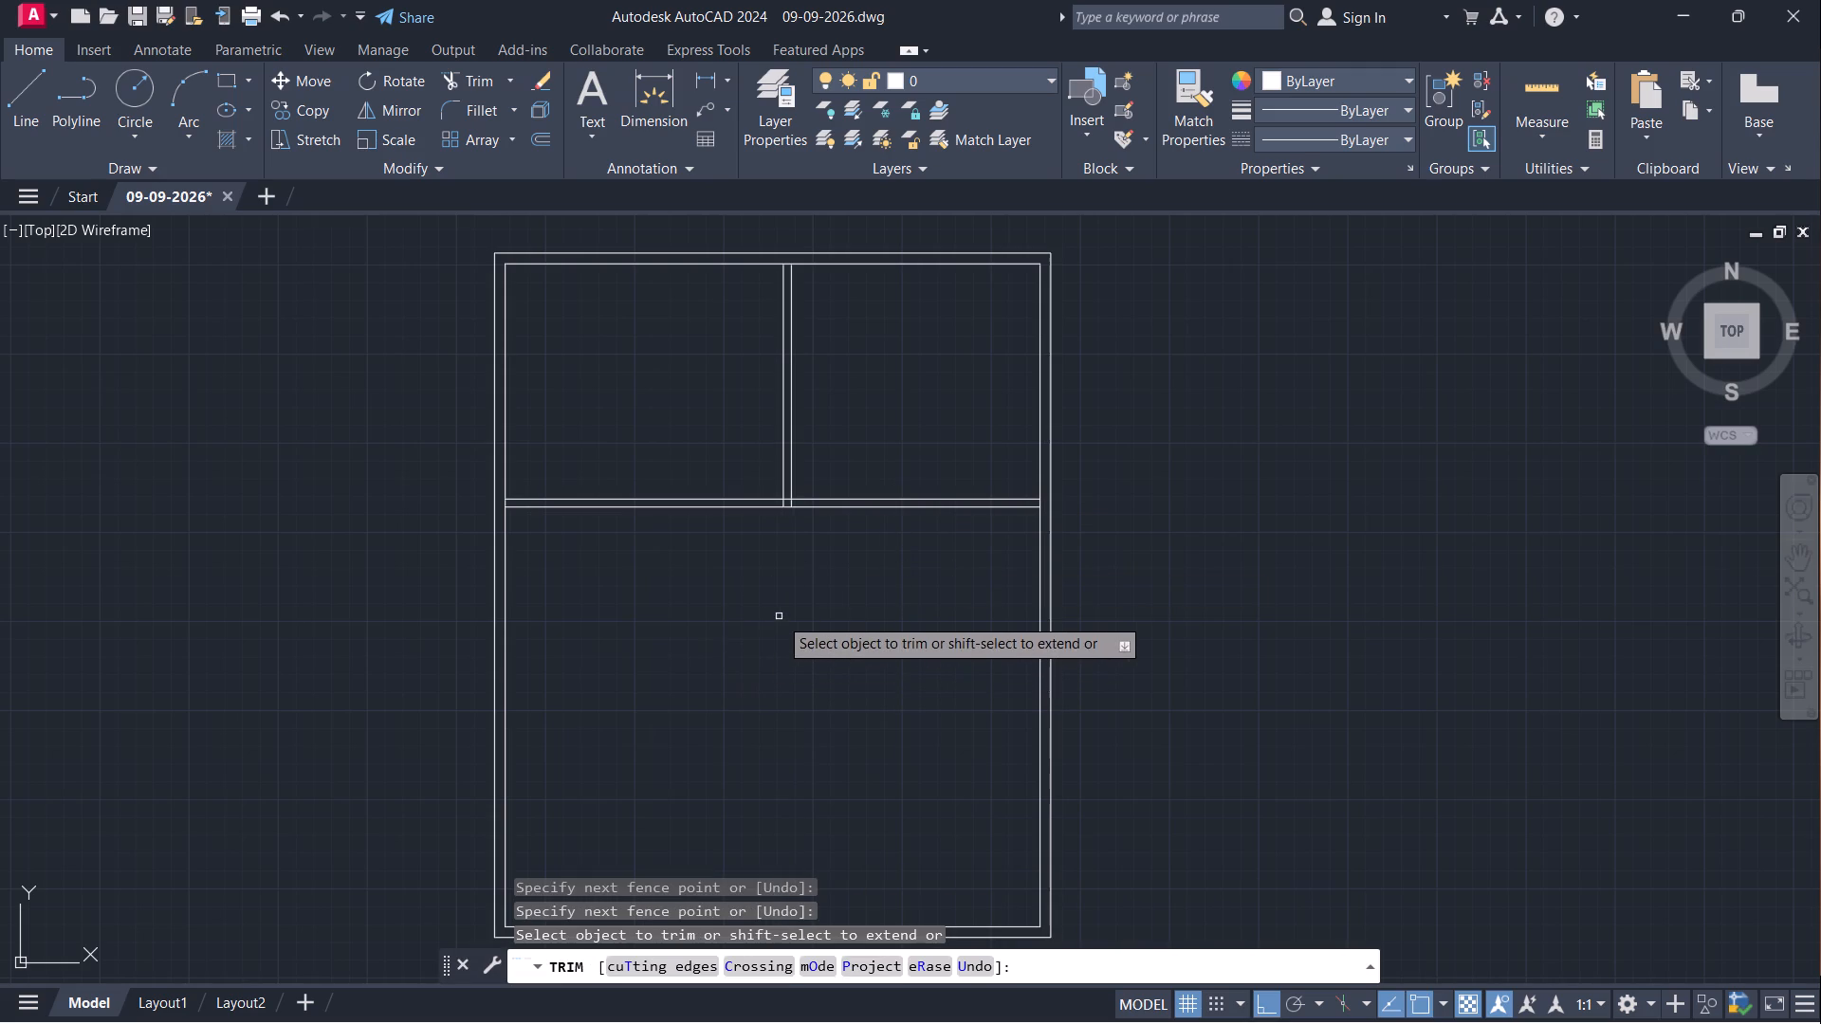
pyautogui.moveTo(795, 711); pyautogui.dragTo(821, 631, button='middle')
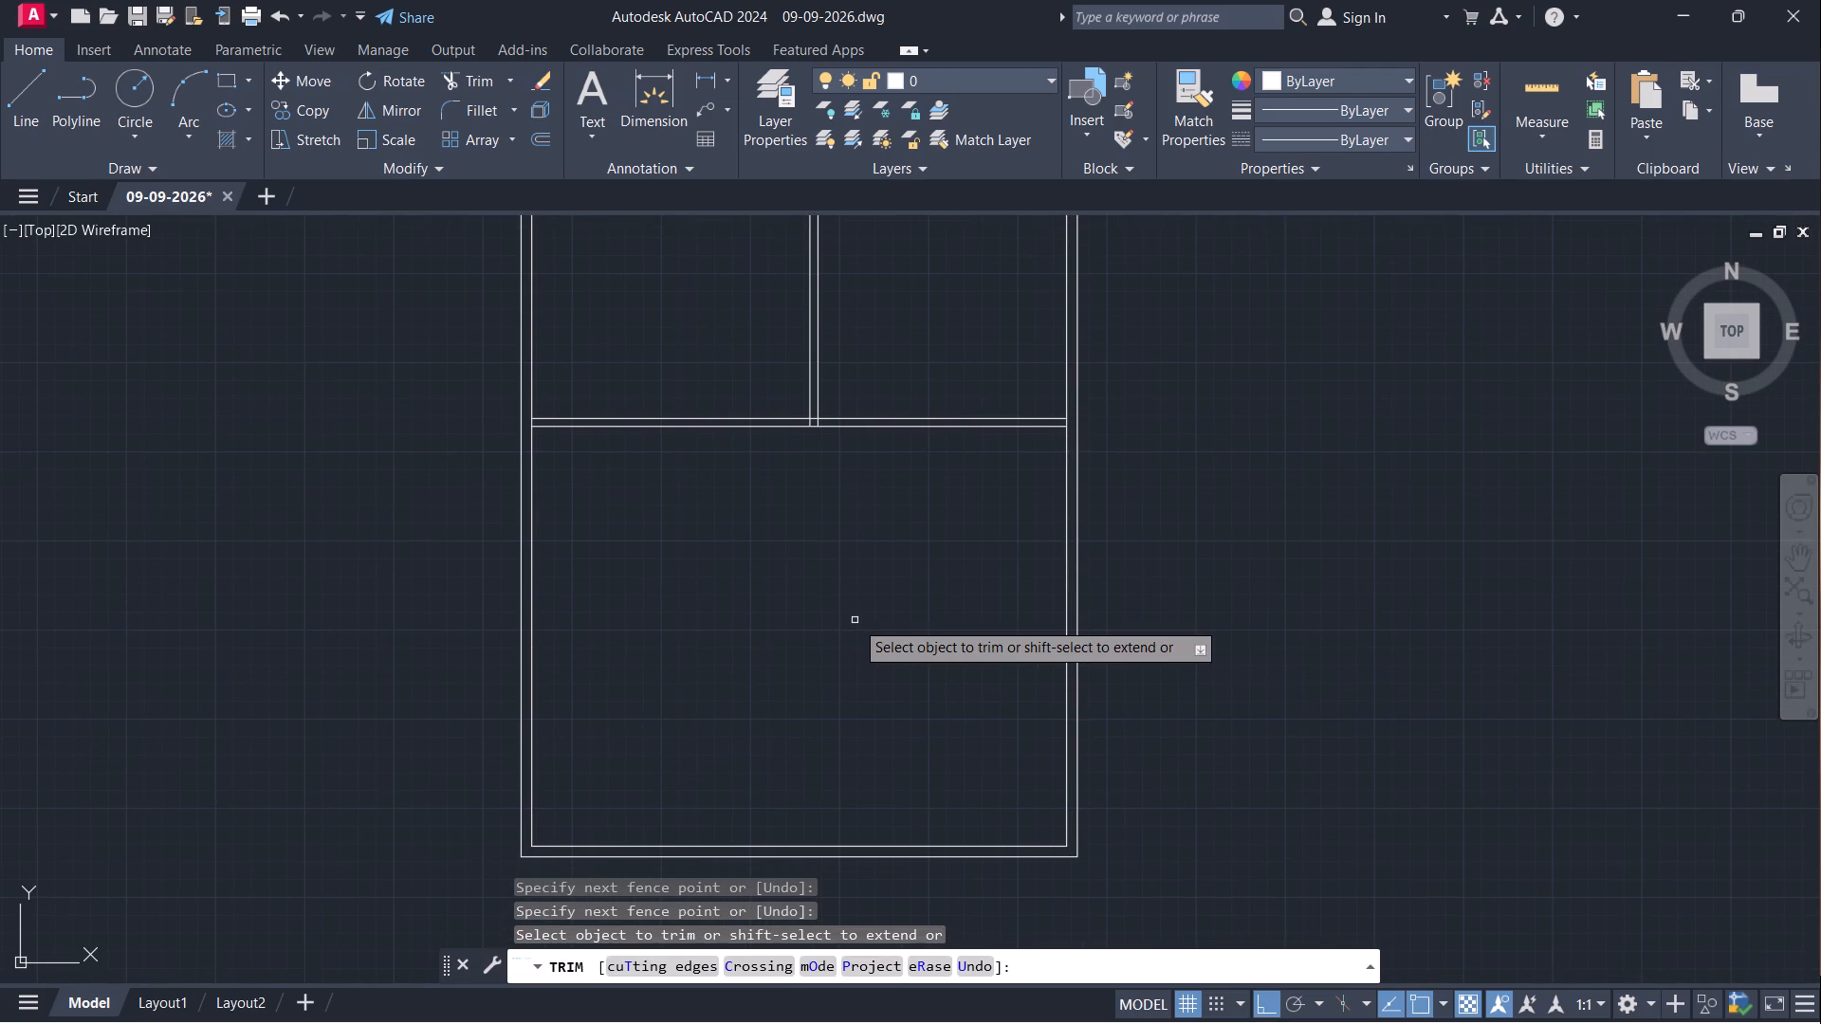
pyautogui.press('Escape')
# Offset the lower line of the horizontal partition 7'7" downward for the first face of a second horizontal partition.
pyautogui.press('o')
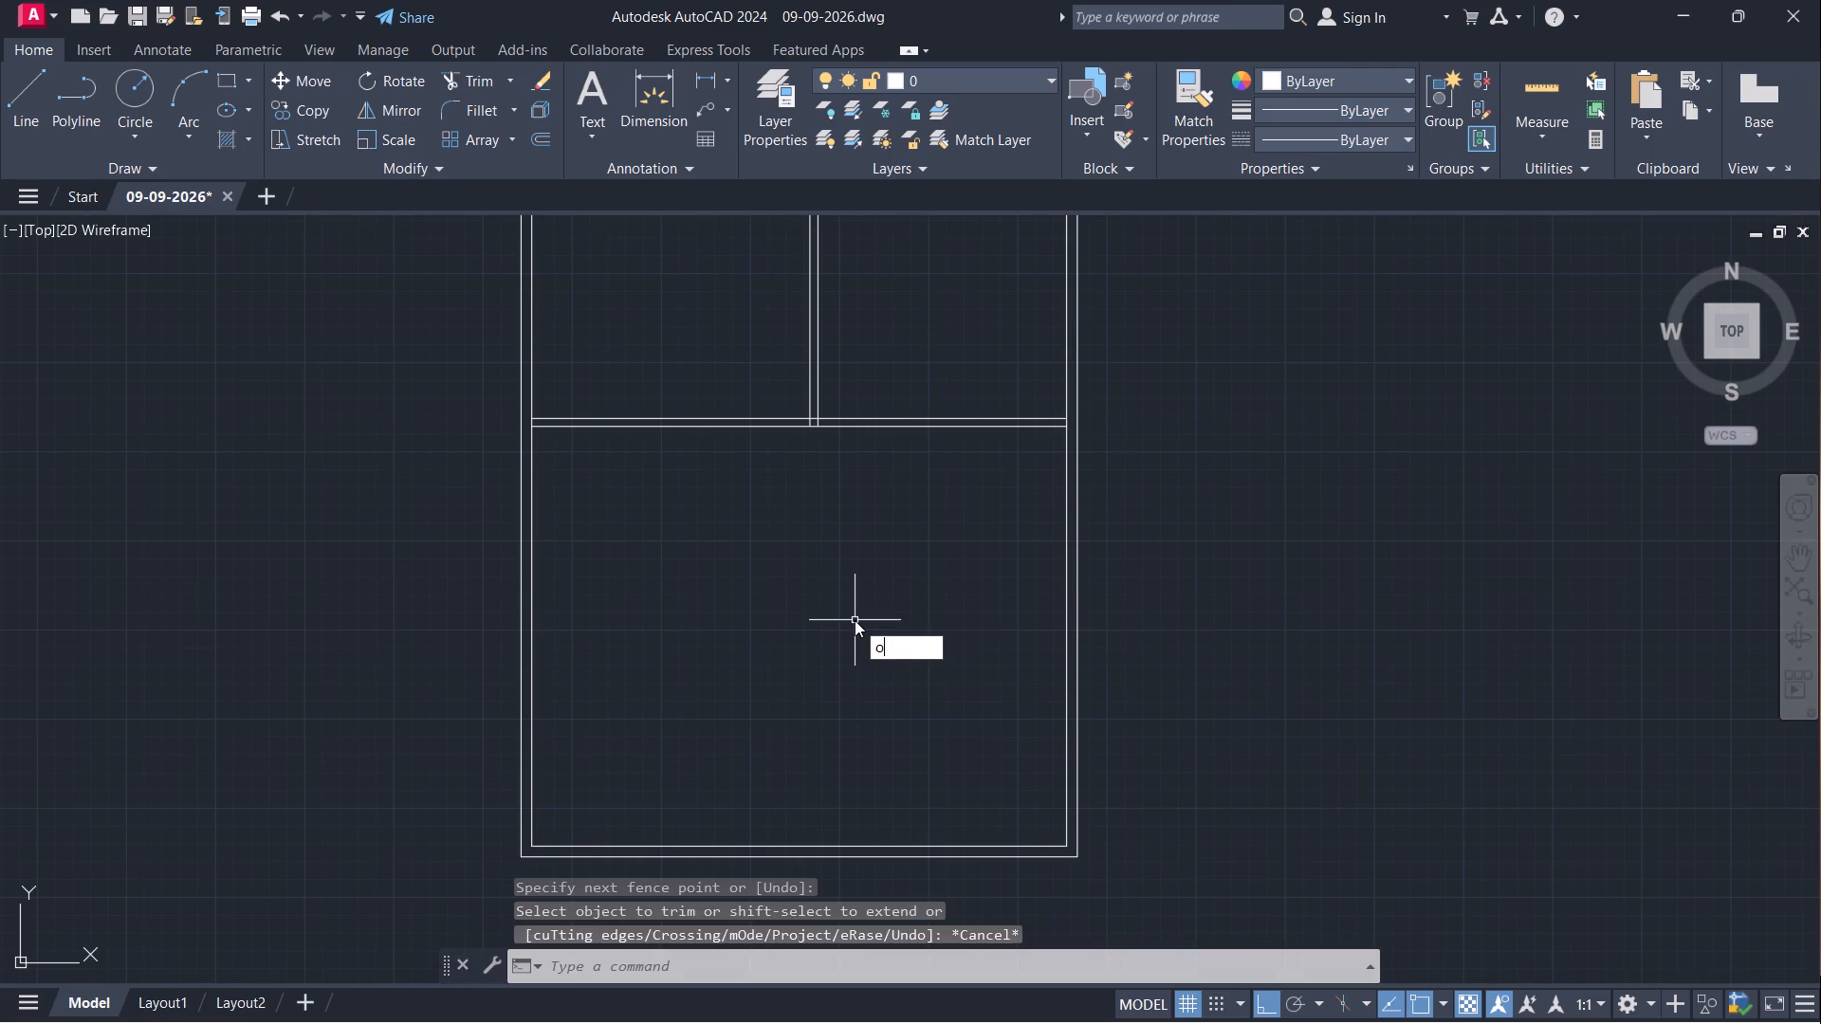
pyautogui.press('Return')
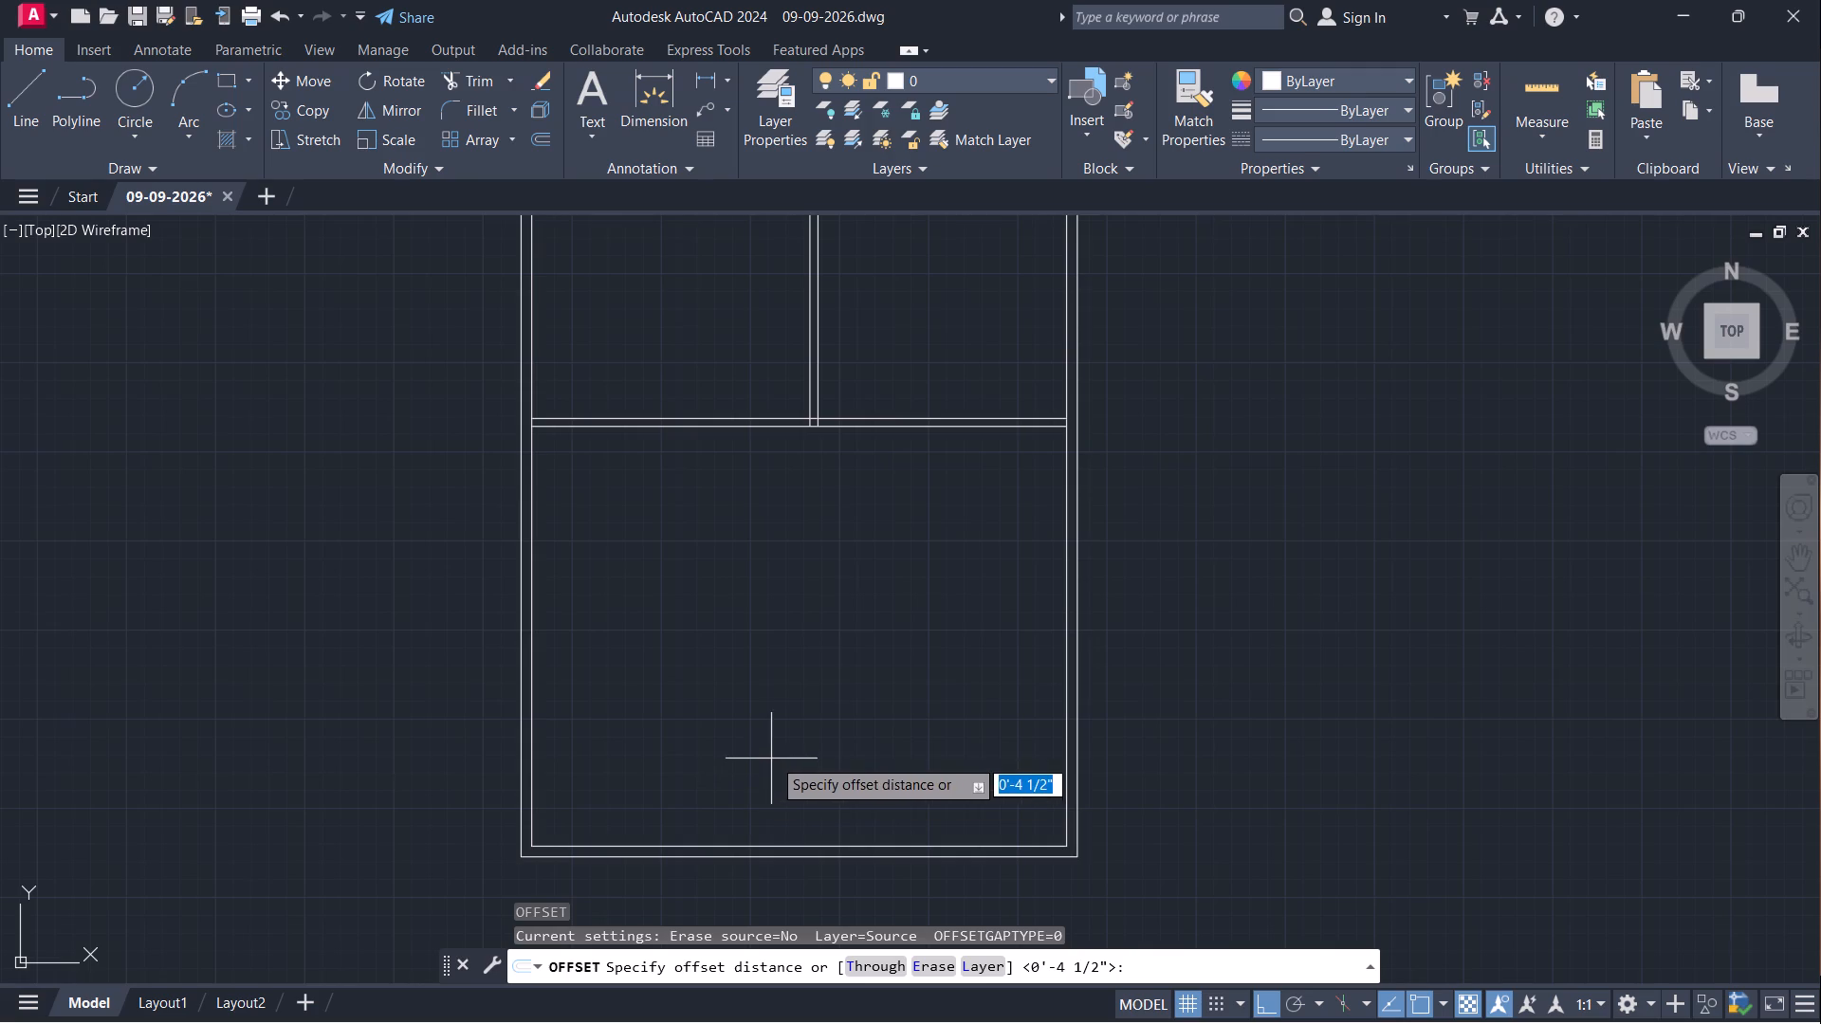
pyautogui.click(889, 428)
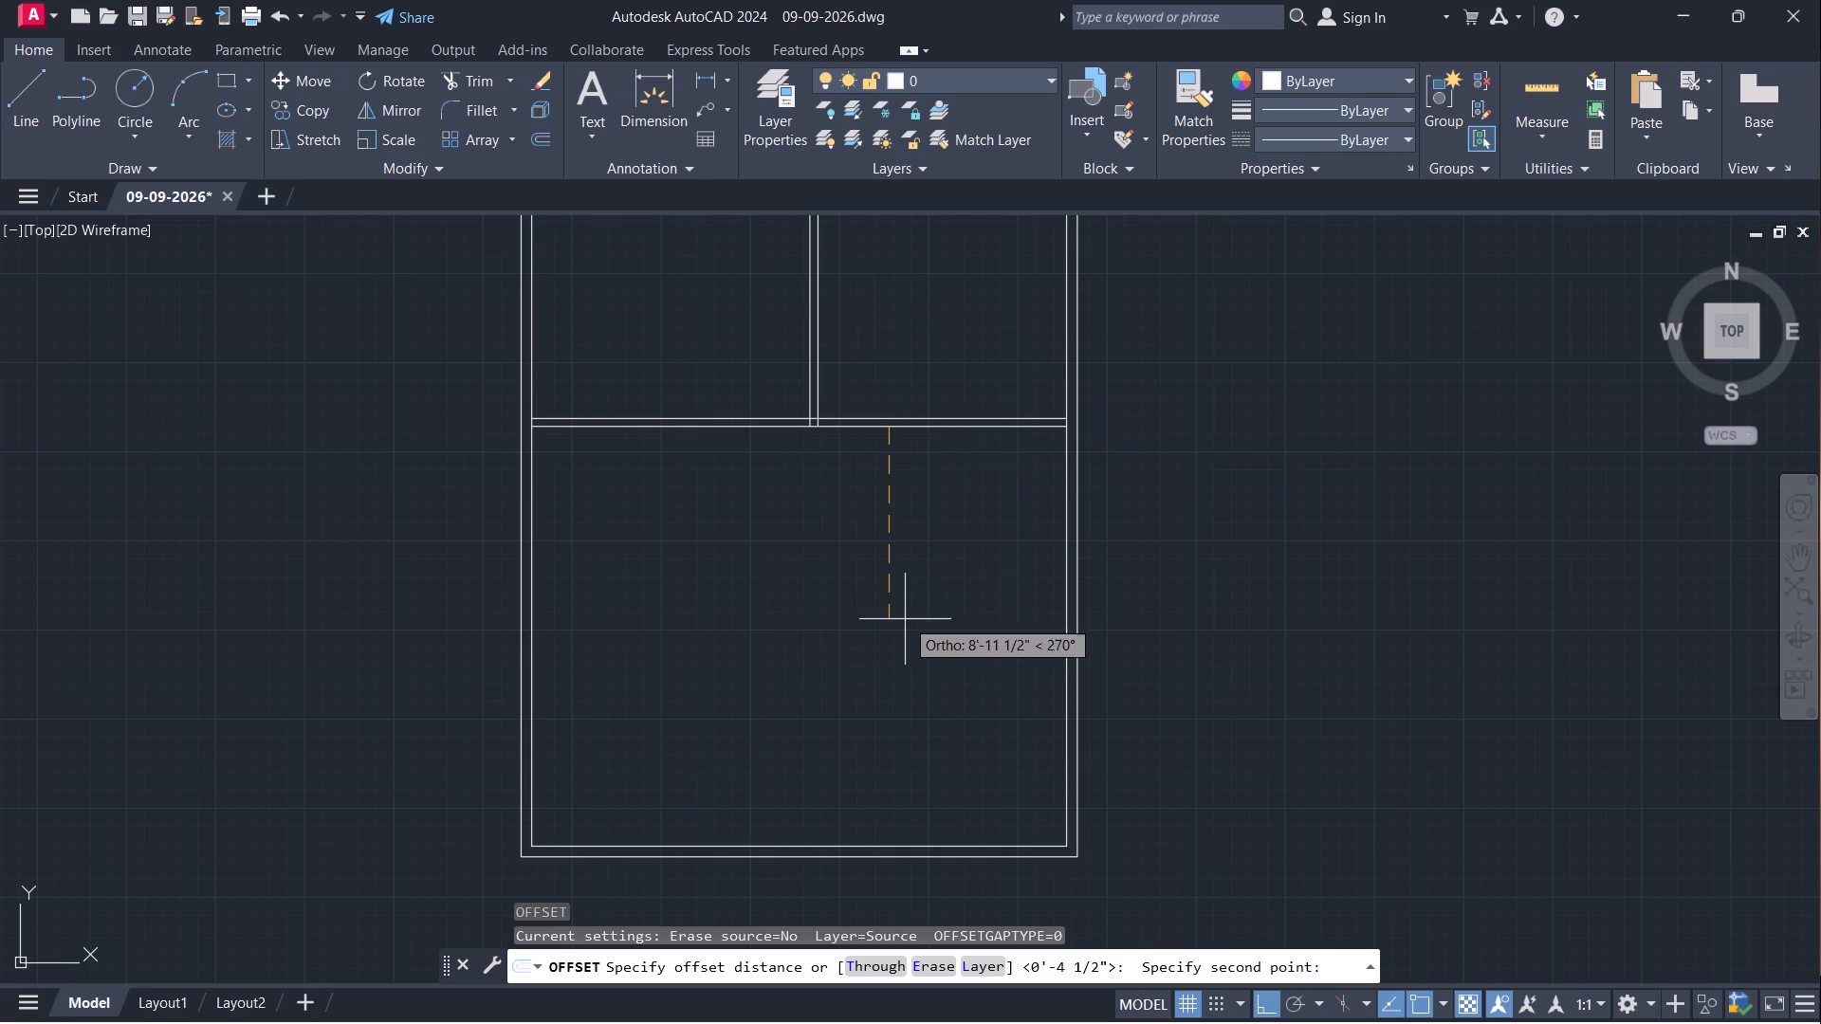
pyautogui.write('7\'7"')
pyautogui.press('Return')
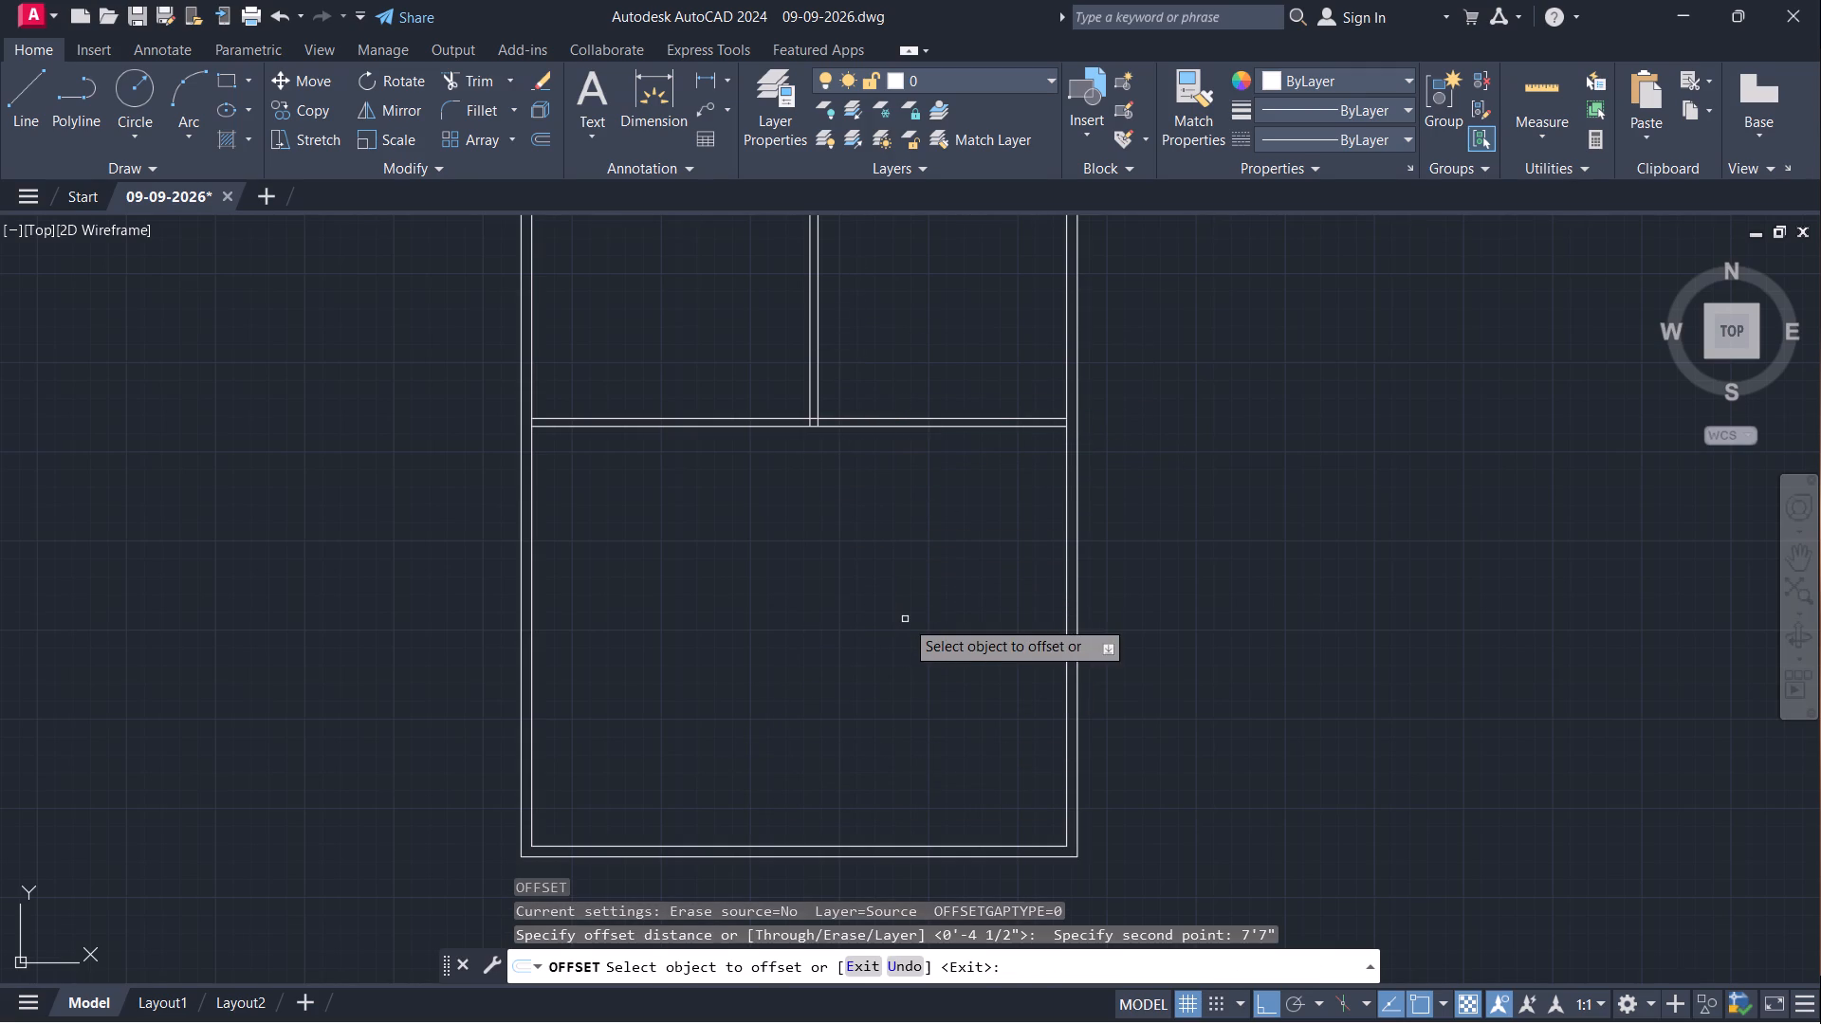
pyautogui.click(959, 427)
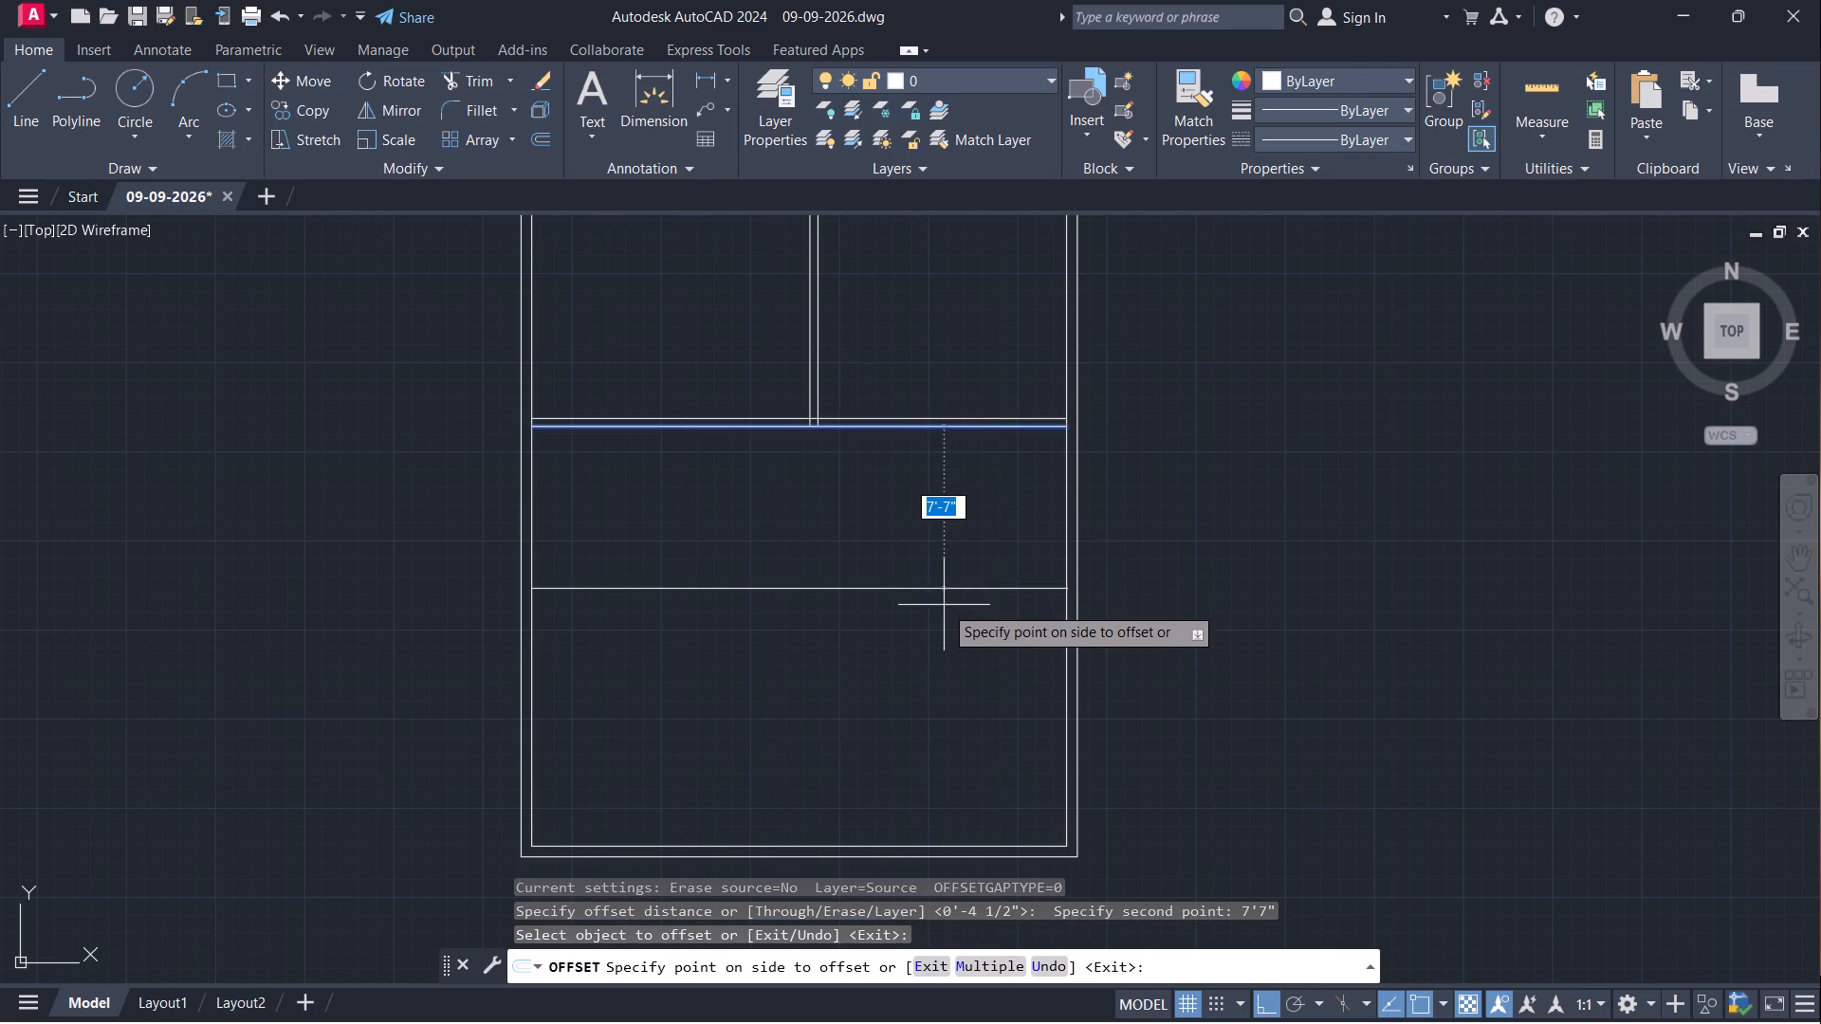
pyautogui.click(944, 606)
pyautogui.press('space')
# Offset the second horizontal partition's line 4.5" downward to give that partition its thickness.
pyautogui.press('space')
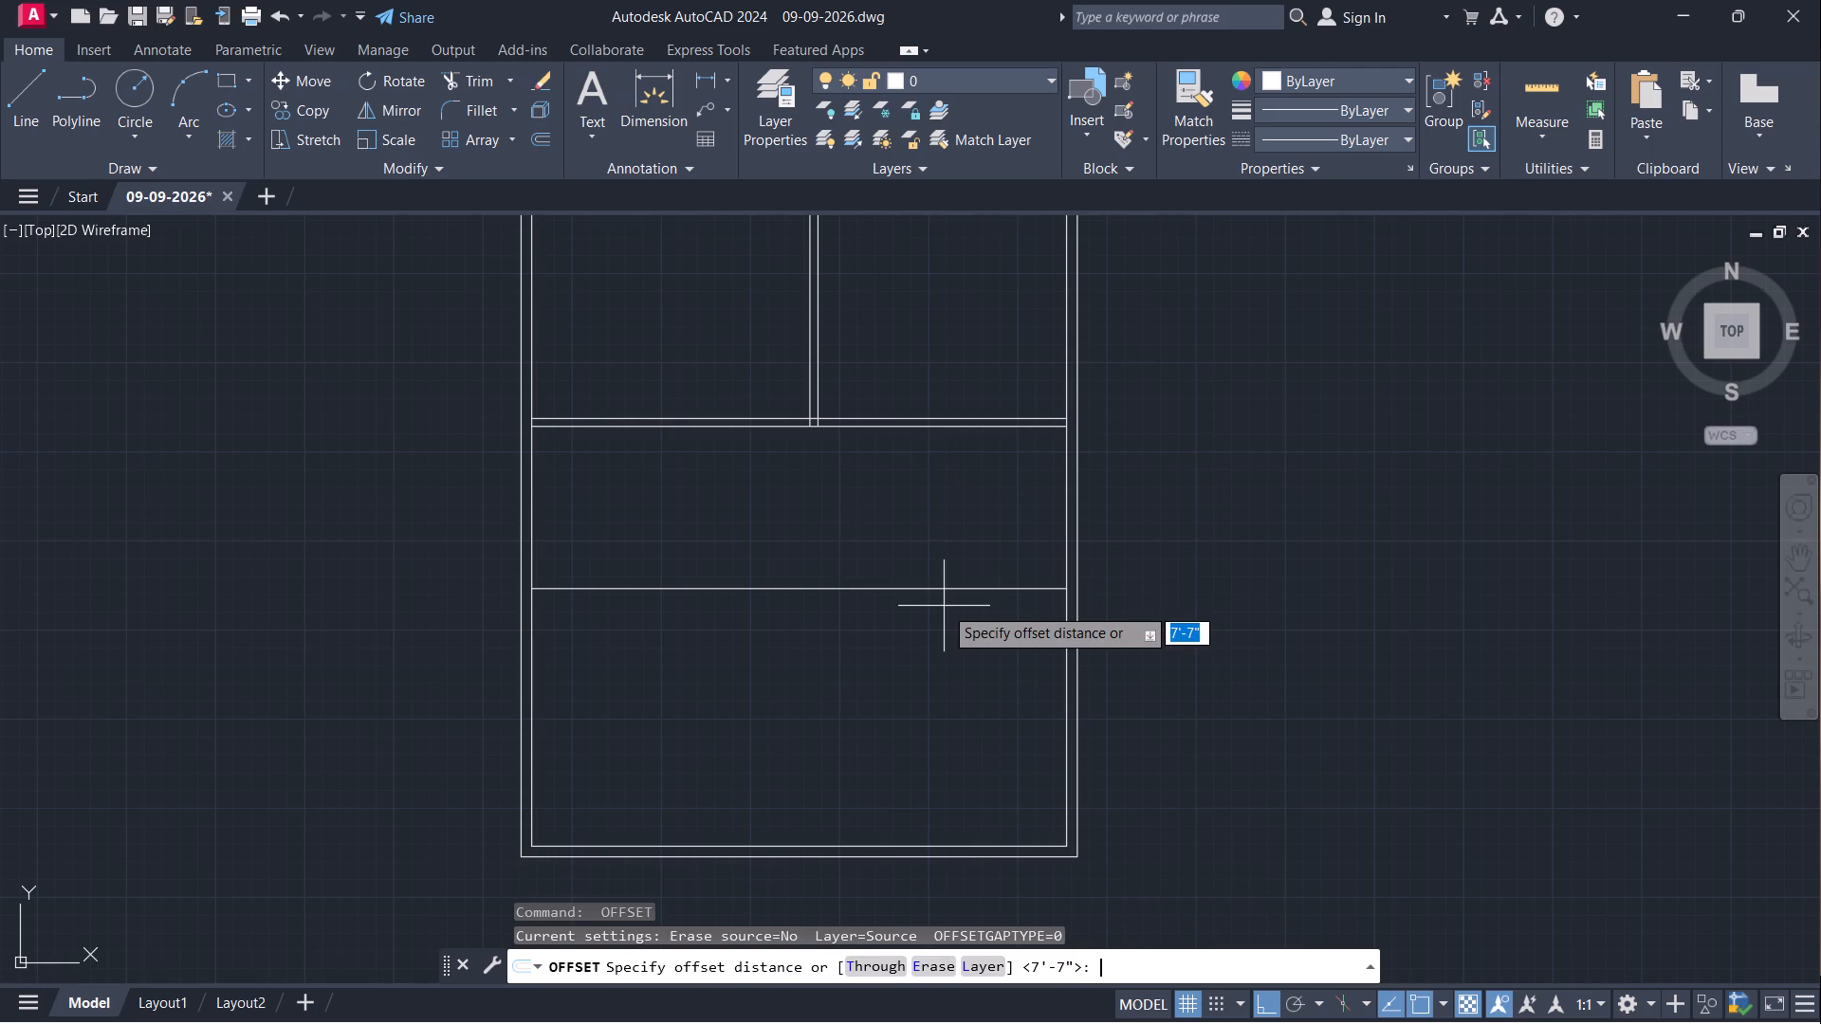
pyautogui.click(941, 592)
pyautogui.write('4.5"')
pyautogui.press('Return')
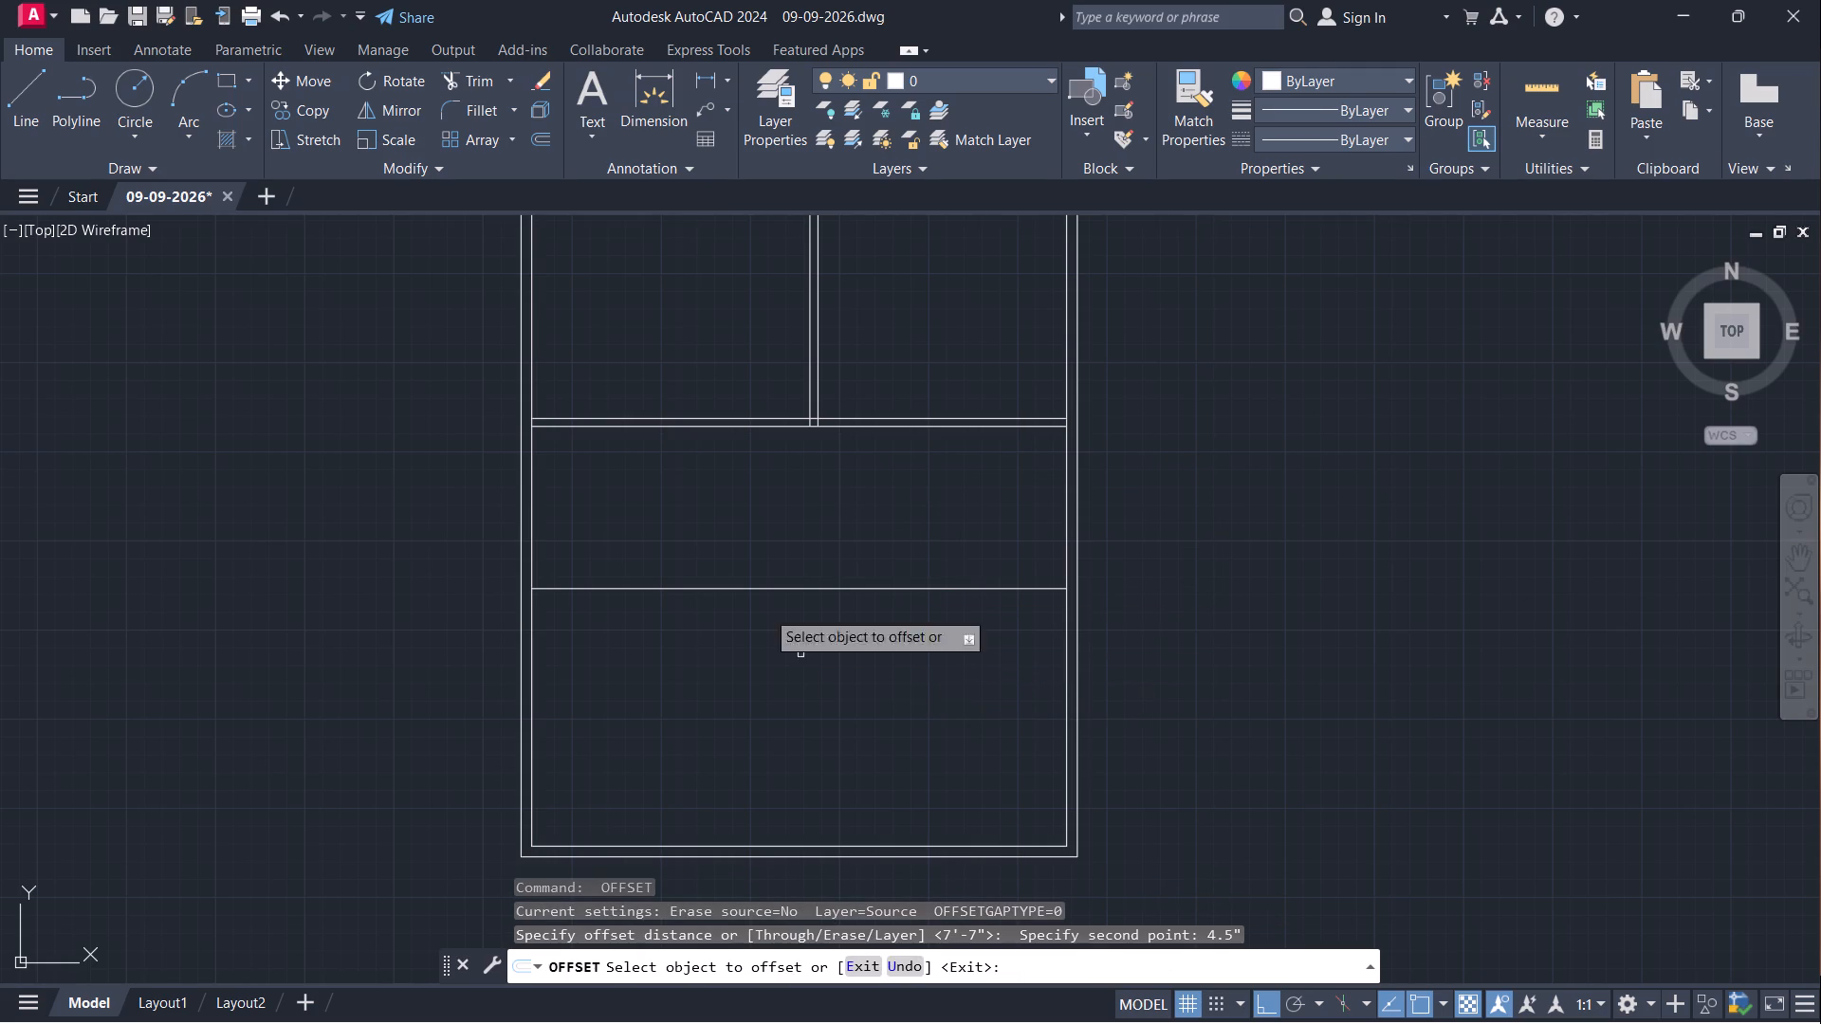
pyautogui.click(756, 589)
pyautogui.click(725, 692)
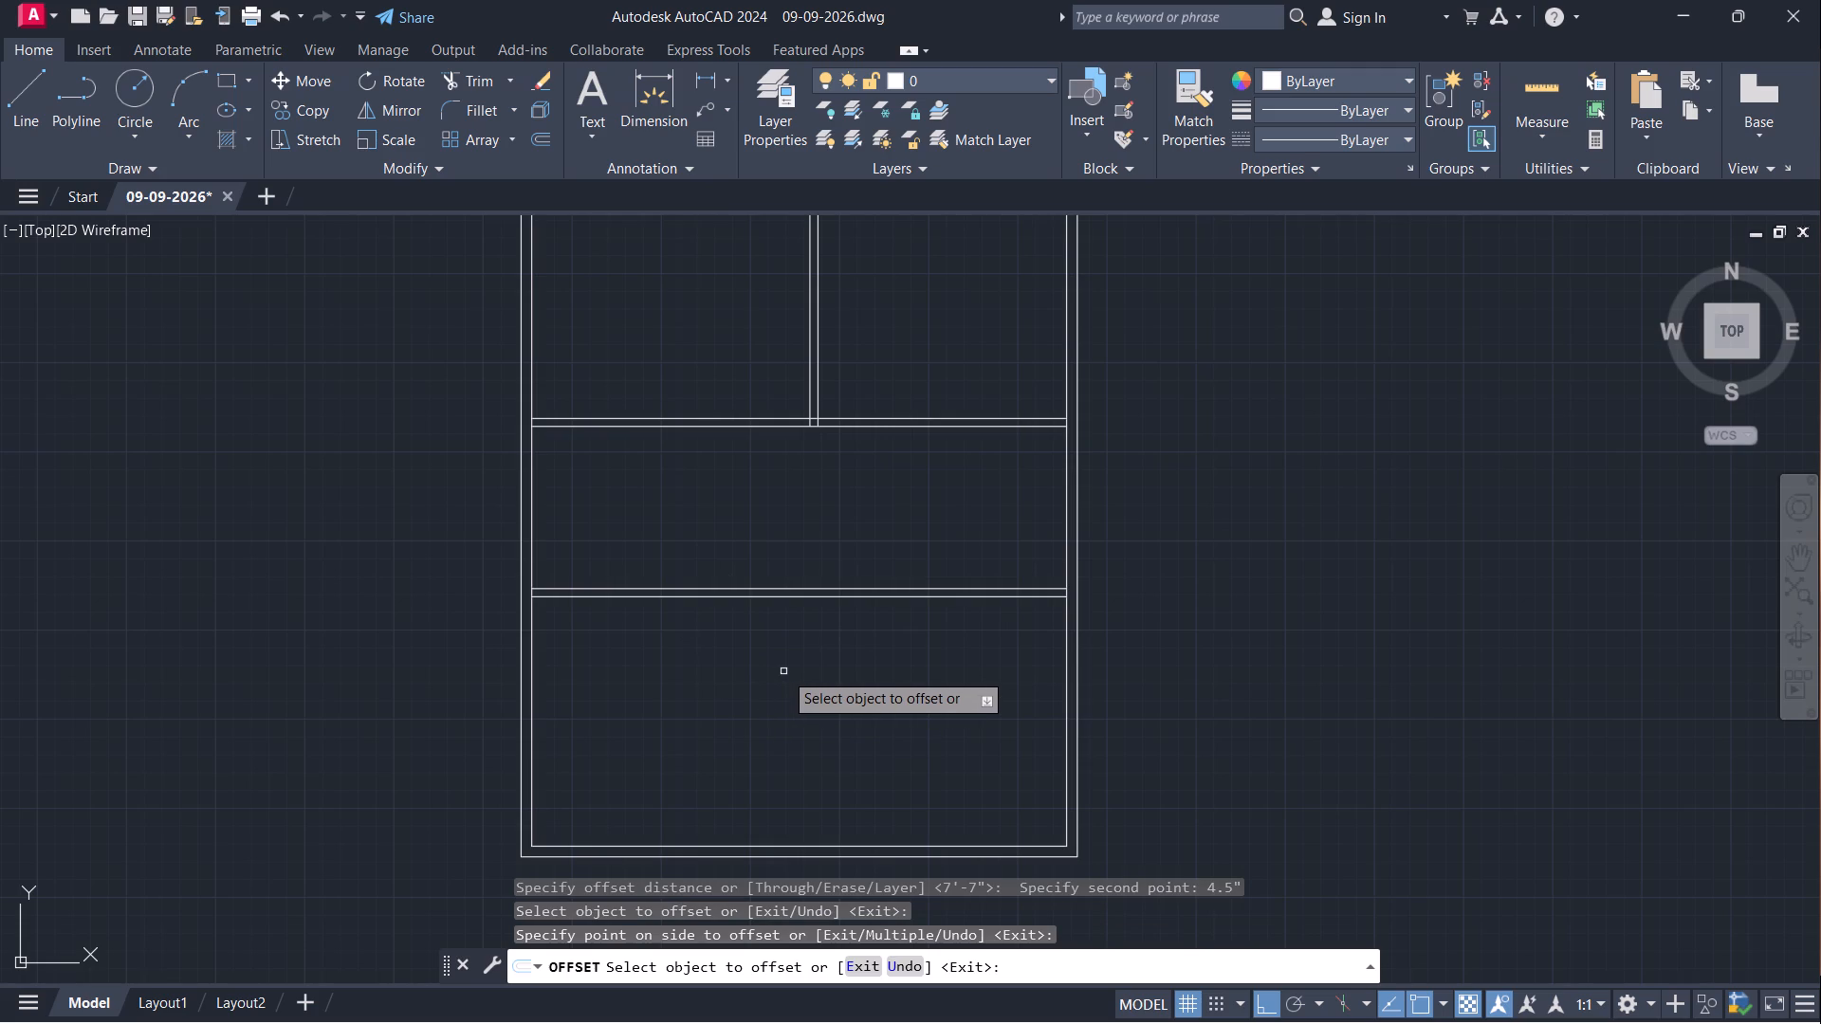
pyautogui.press('space')
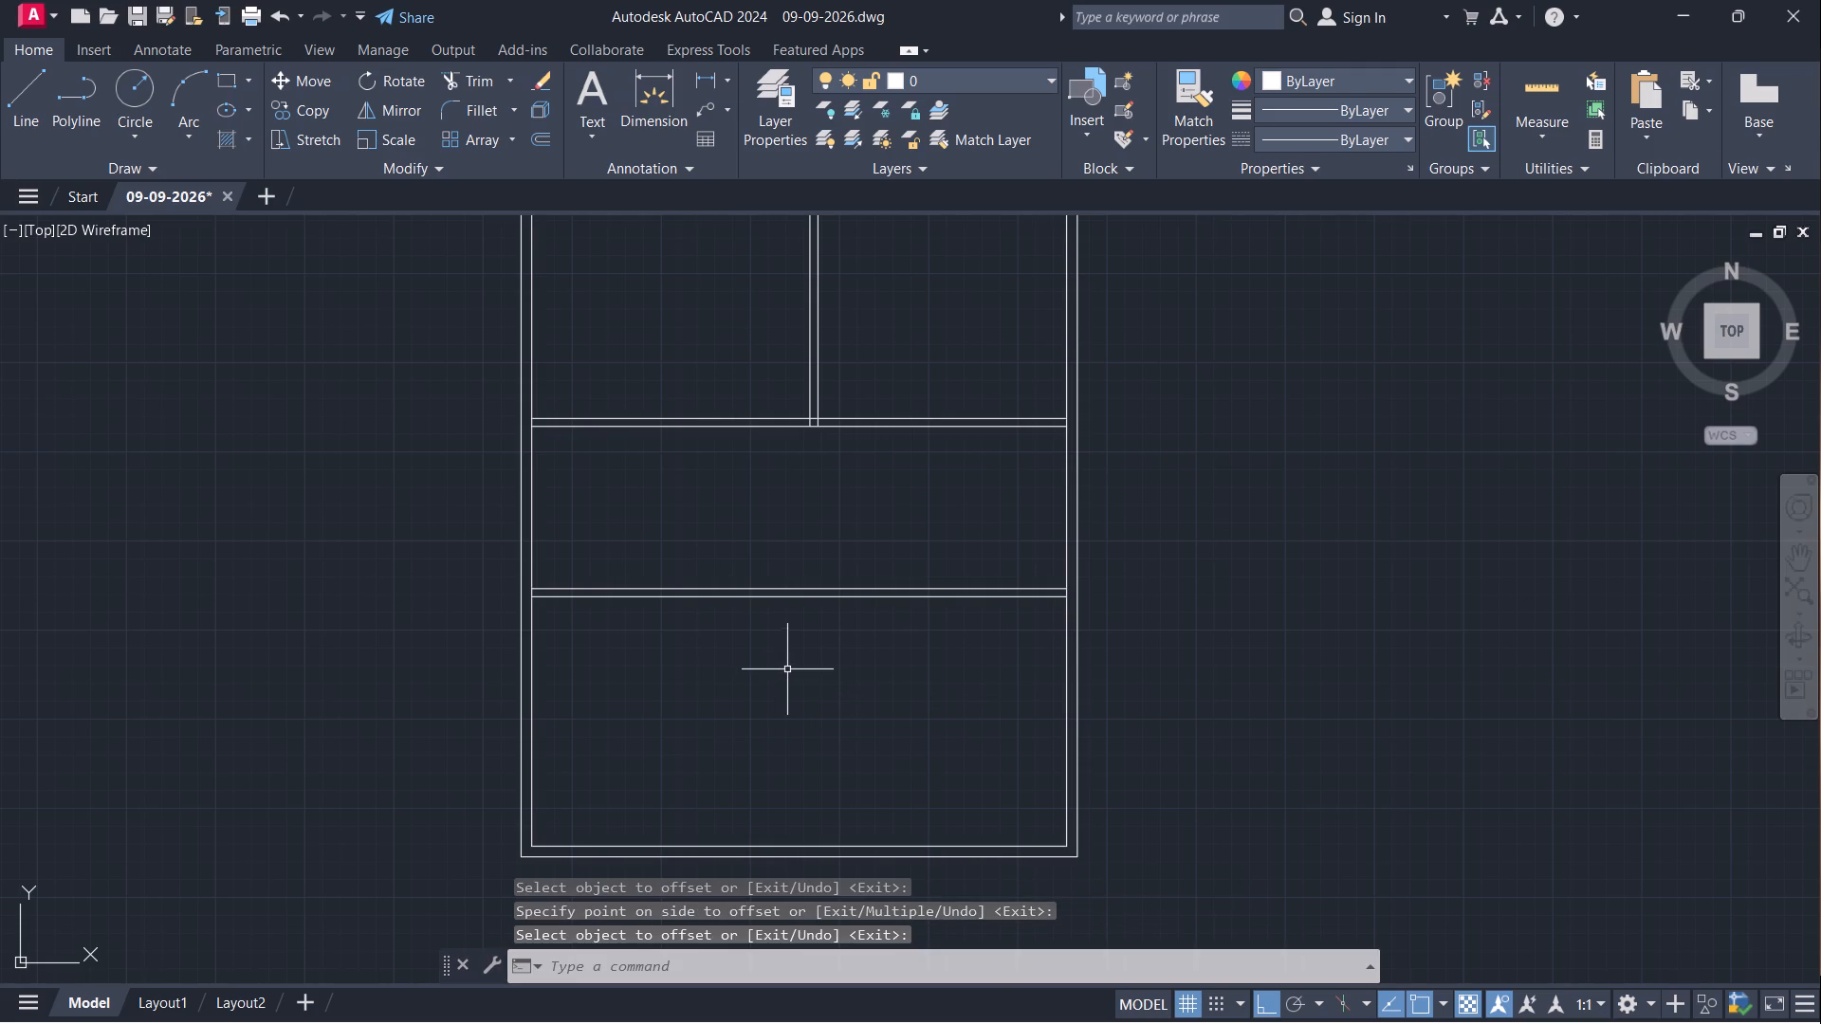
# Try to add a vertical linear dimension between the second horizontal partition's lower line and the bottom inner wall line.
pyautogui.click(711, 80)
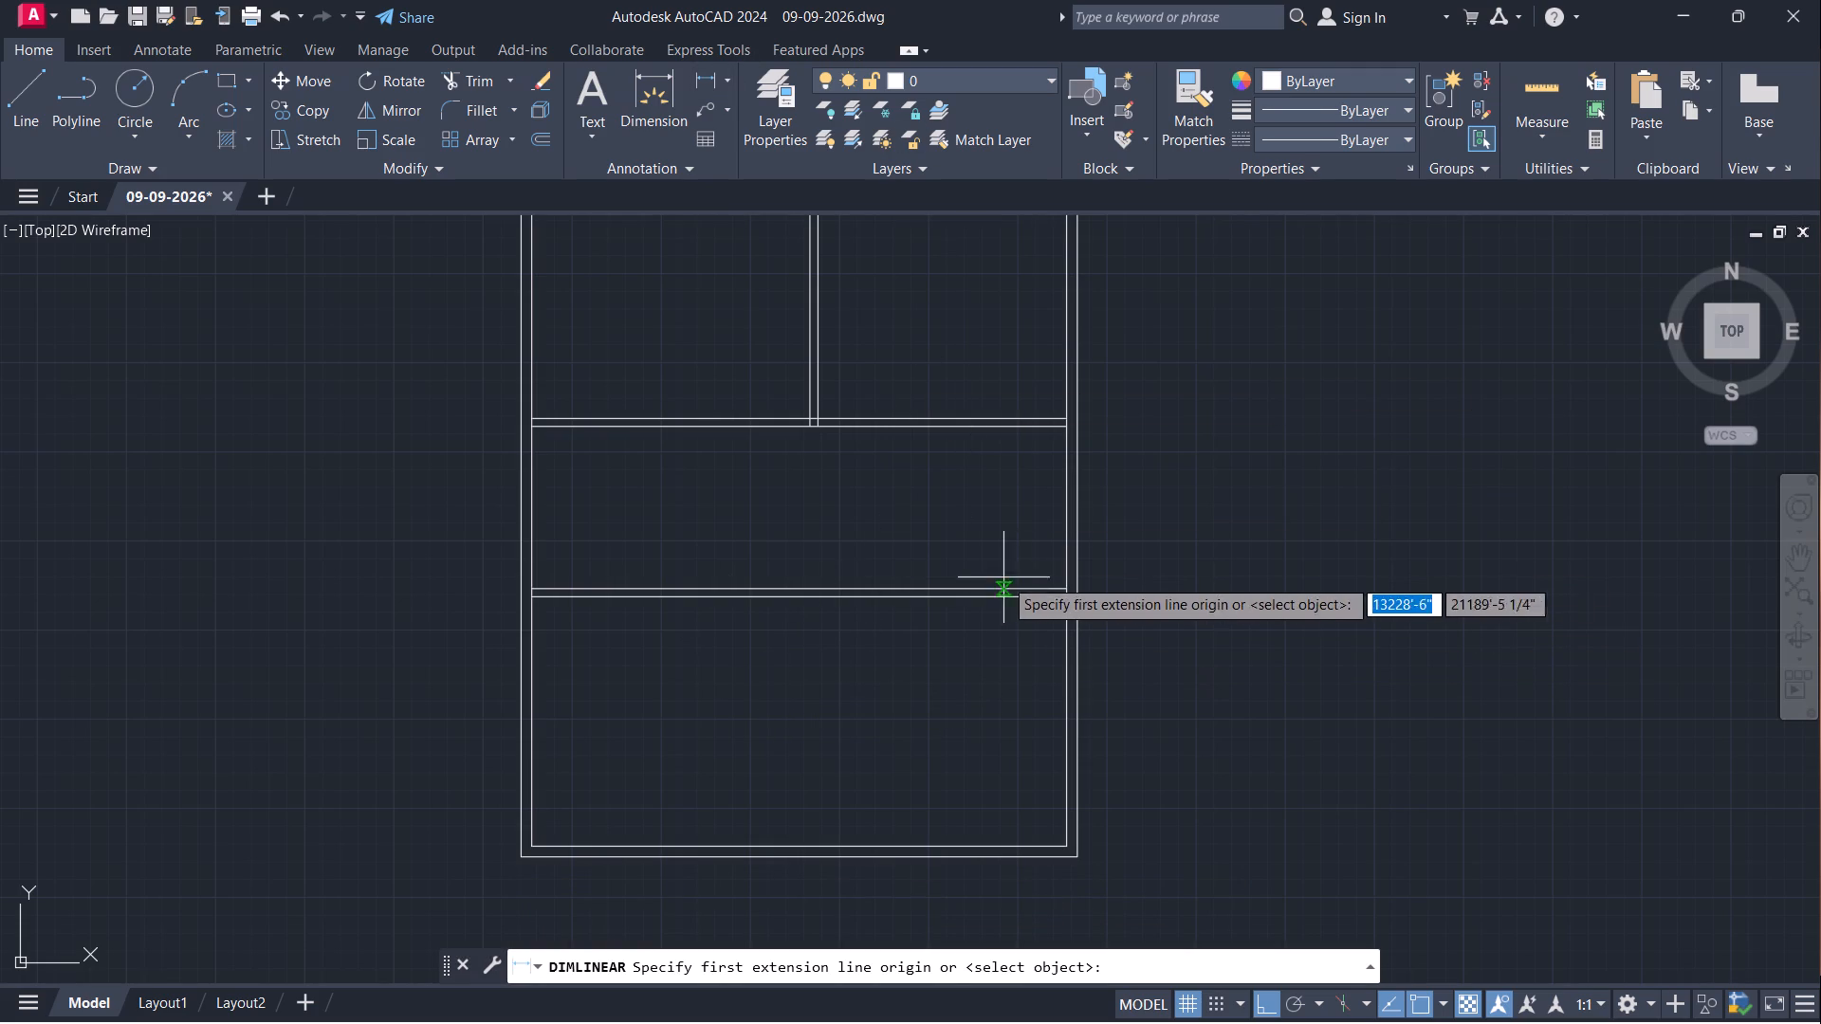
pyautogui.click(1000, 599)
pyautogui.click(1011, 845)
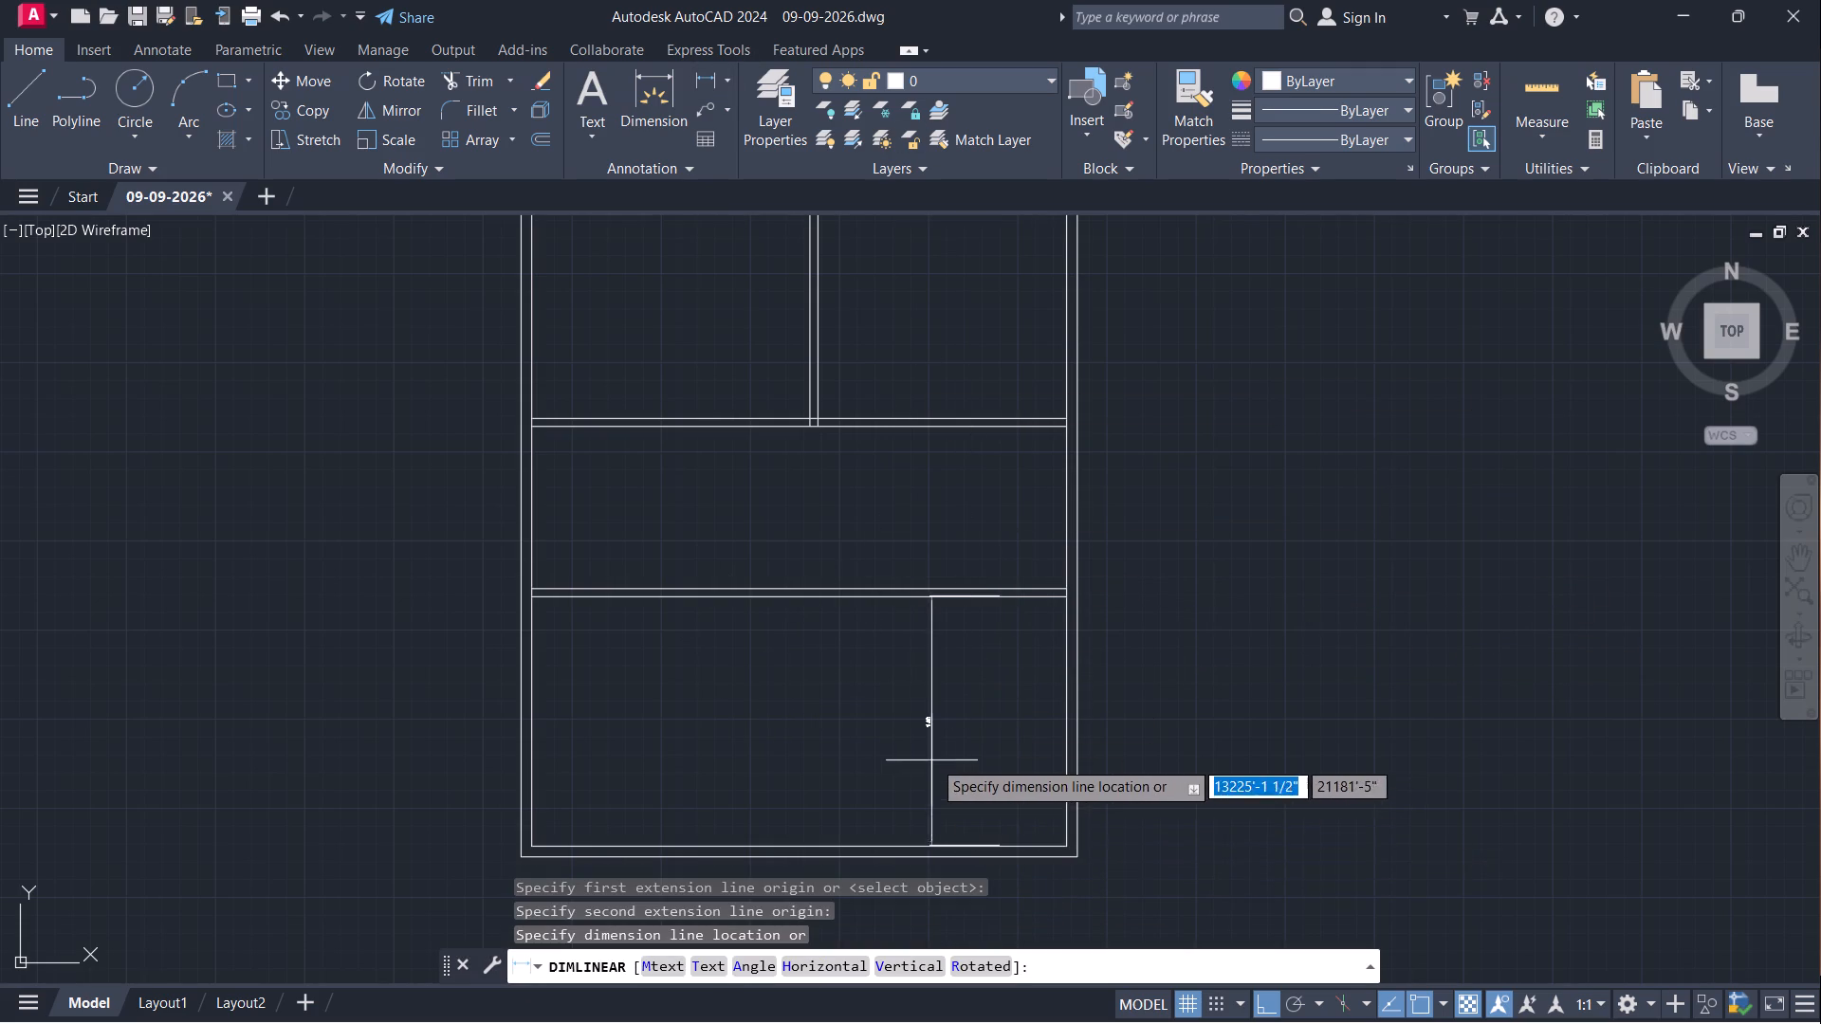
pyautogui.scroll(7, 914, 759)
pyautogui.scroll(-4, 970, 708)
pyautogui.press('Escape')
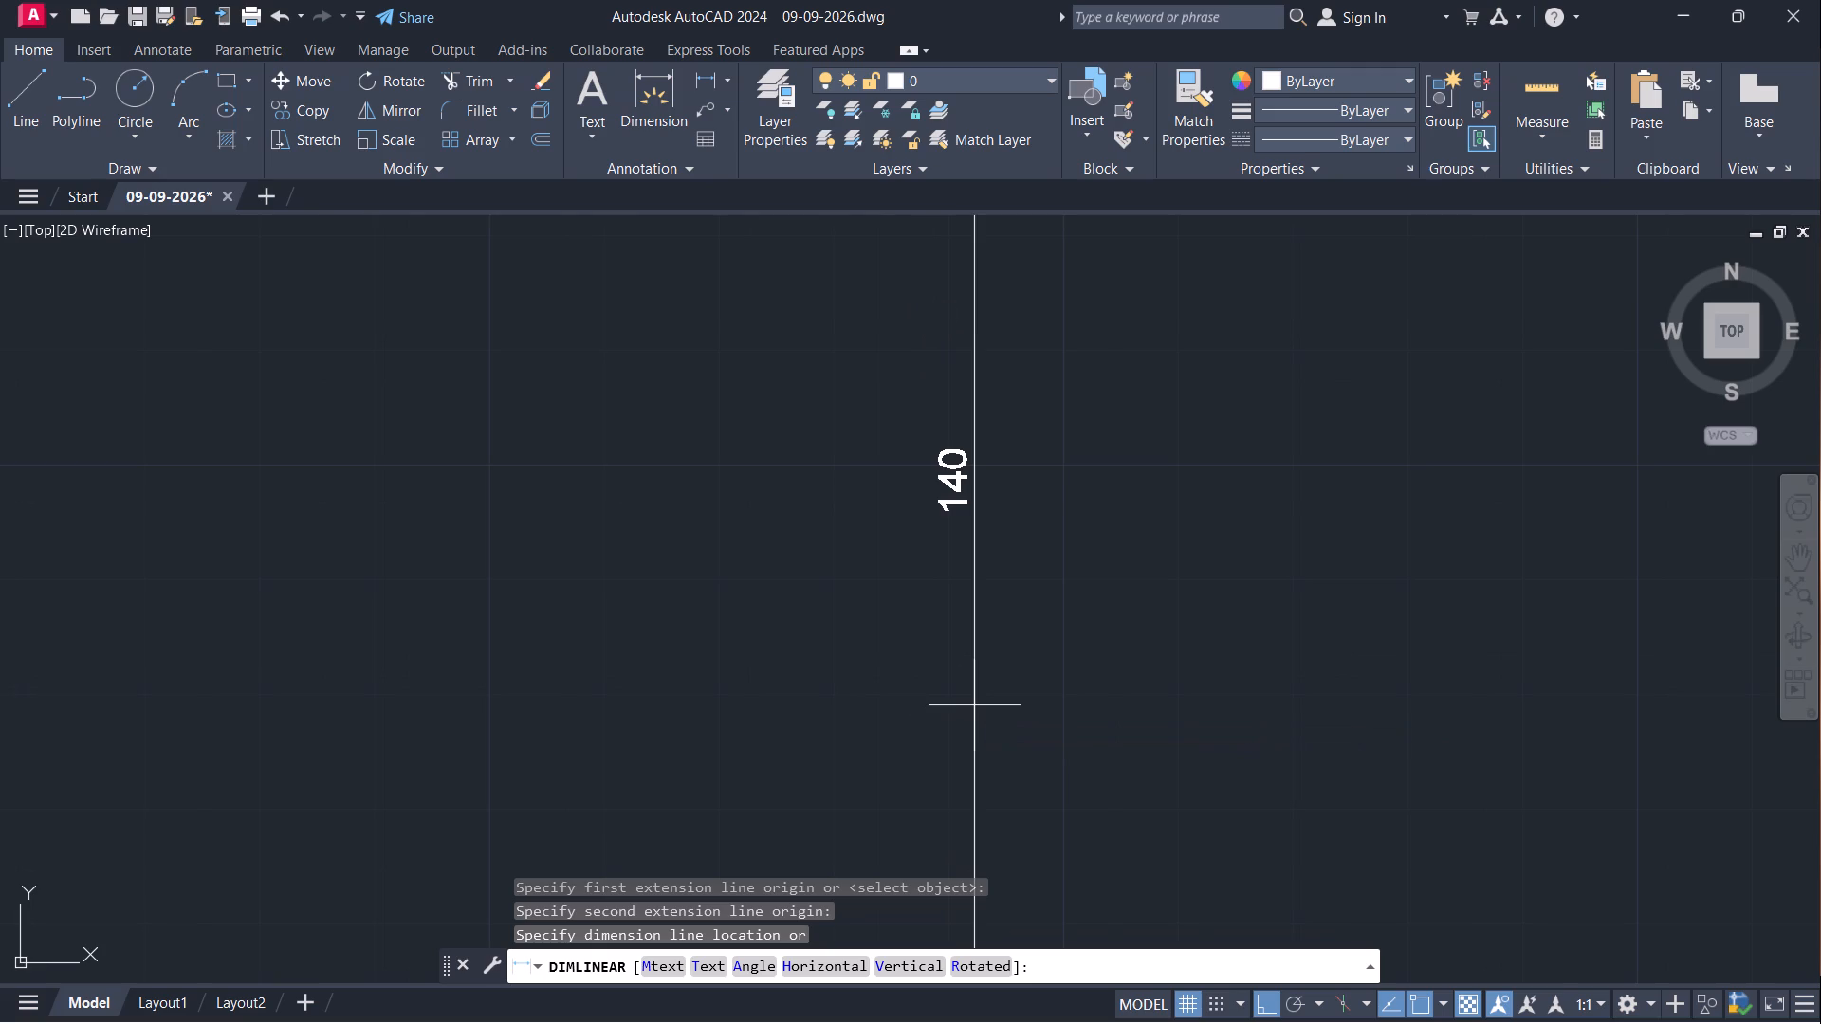
# Change the ISO-25 dimension style's primary unit format to Architectural and set the style as current.
pyautogui.press('d')
pyautogui.press('Return')
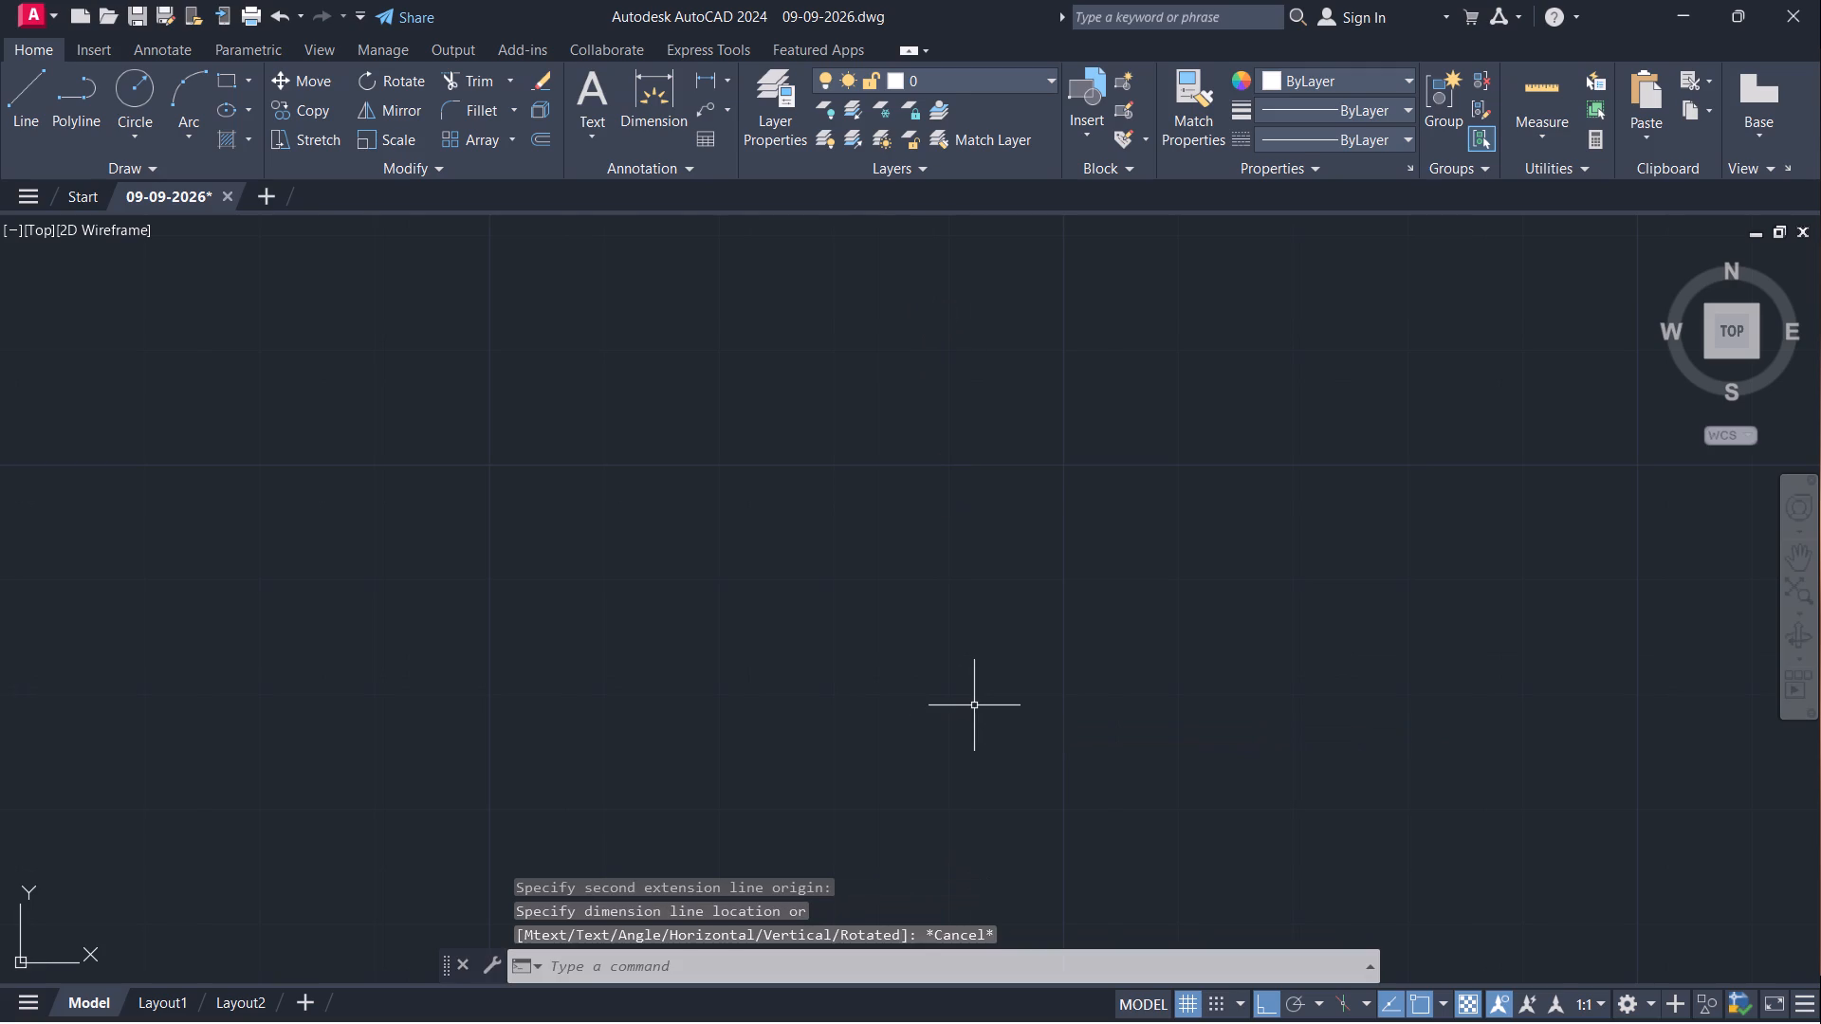
pyautogui.click(1191, 396)
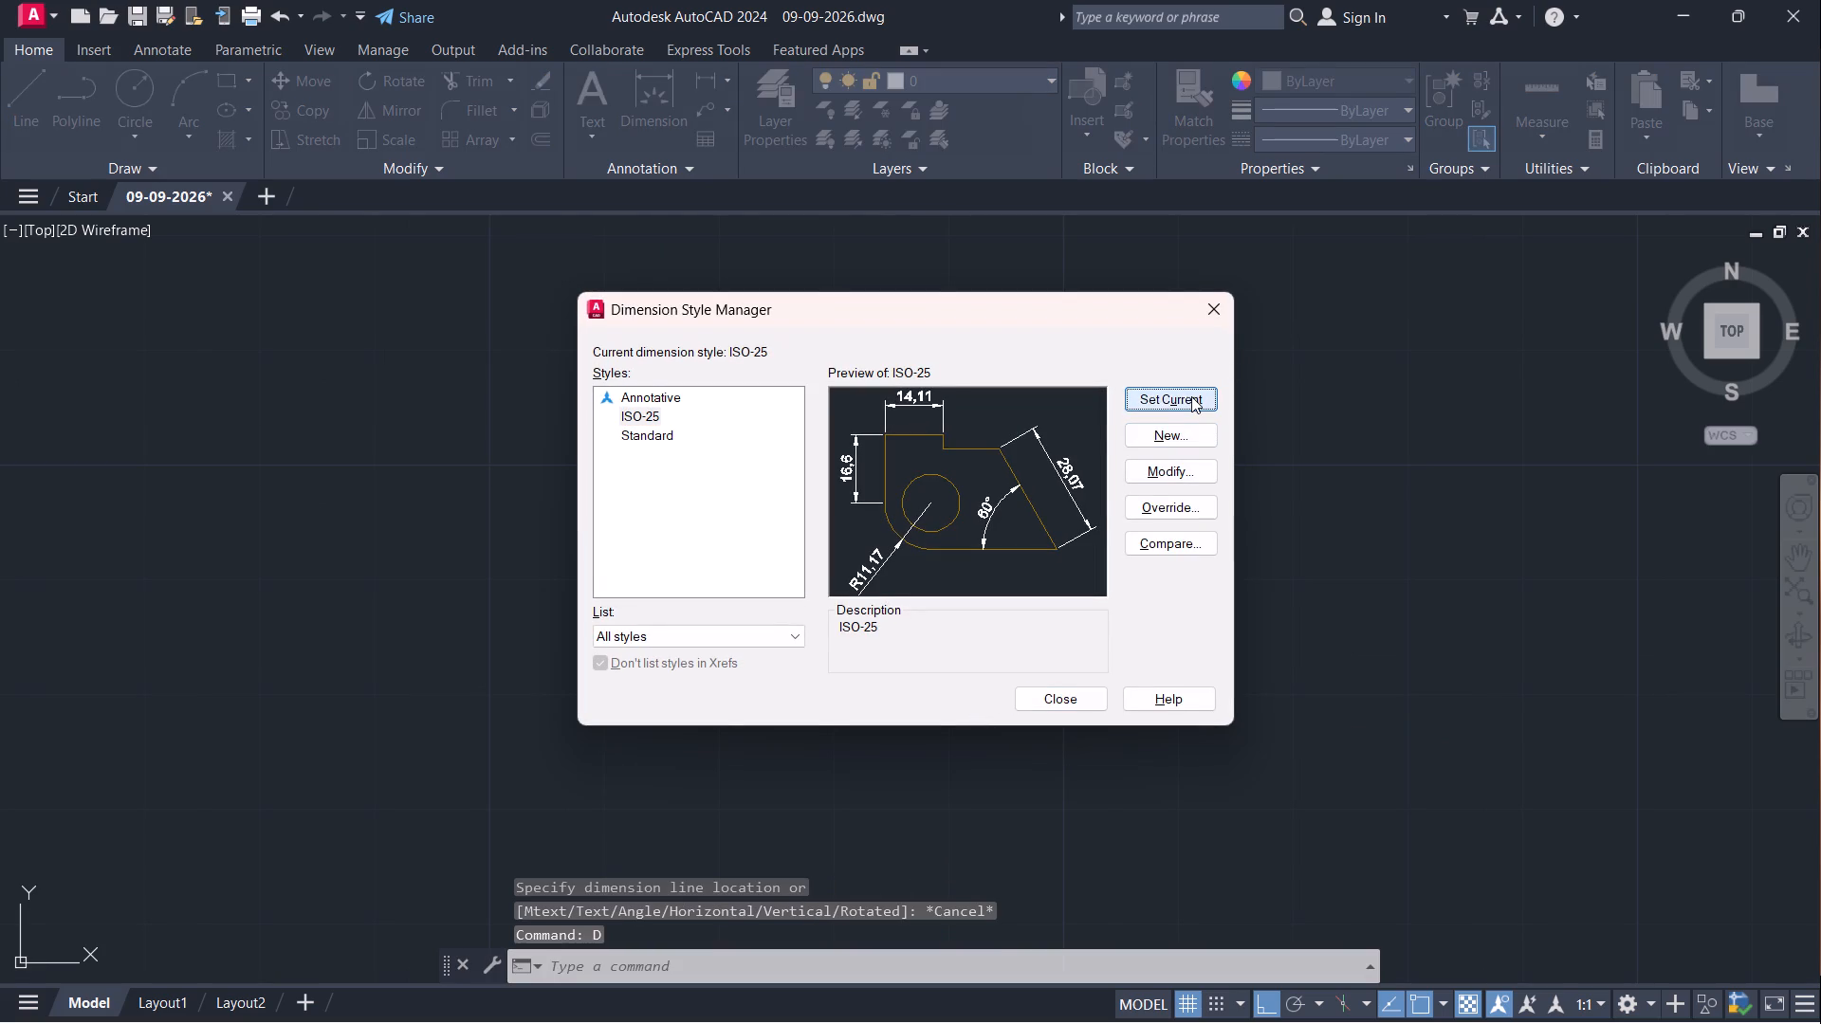
pyautogui.click(1185, 467)
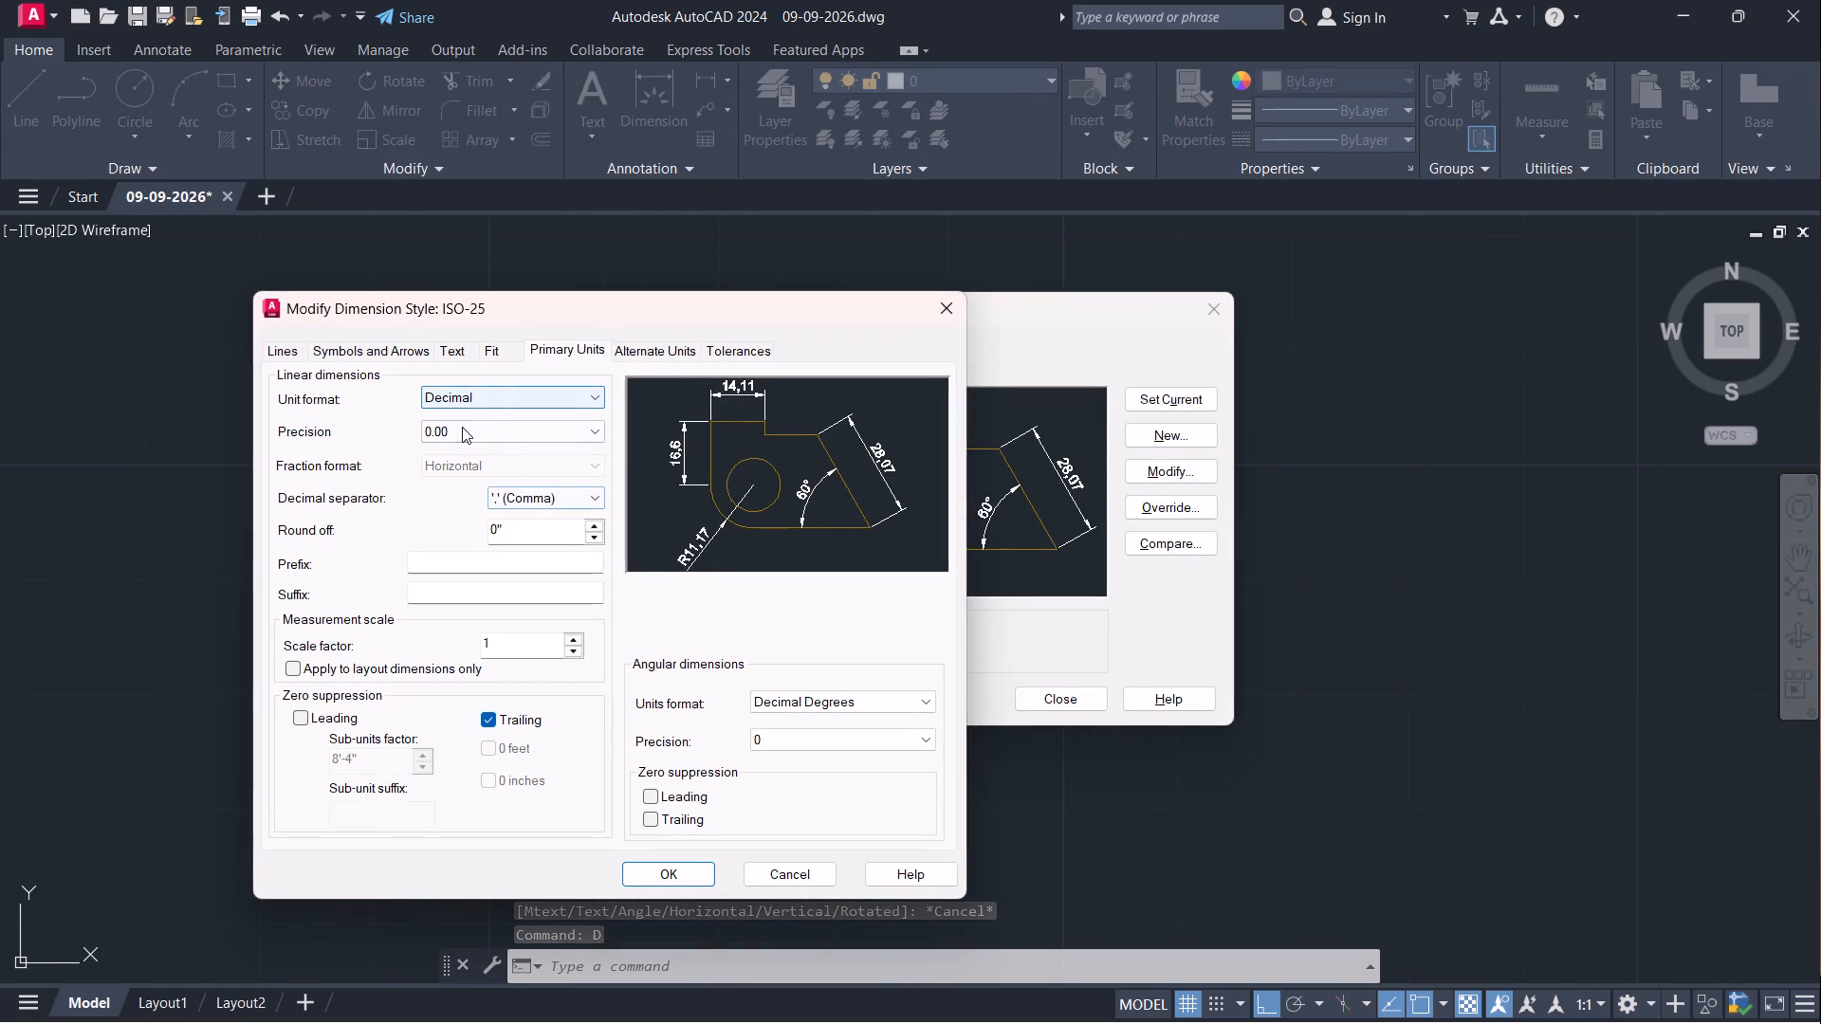
pyautogui.click(501, 393)
pyautogui.click(474, 469)
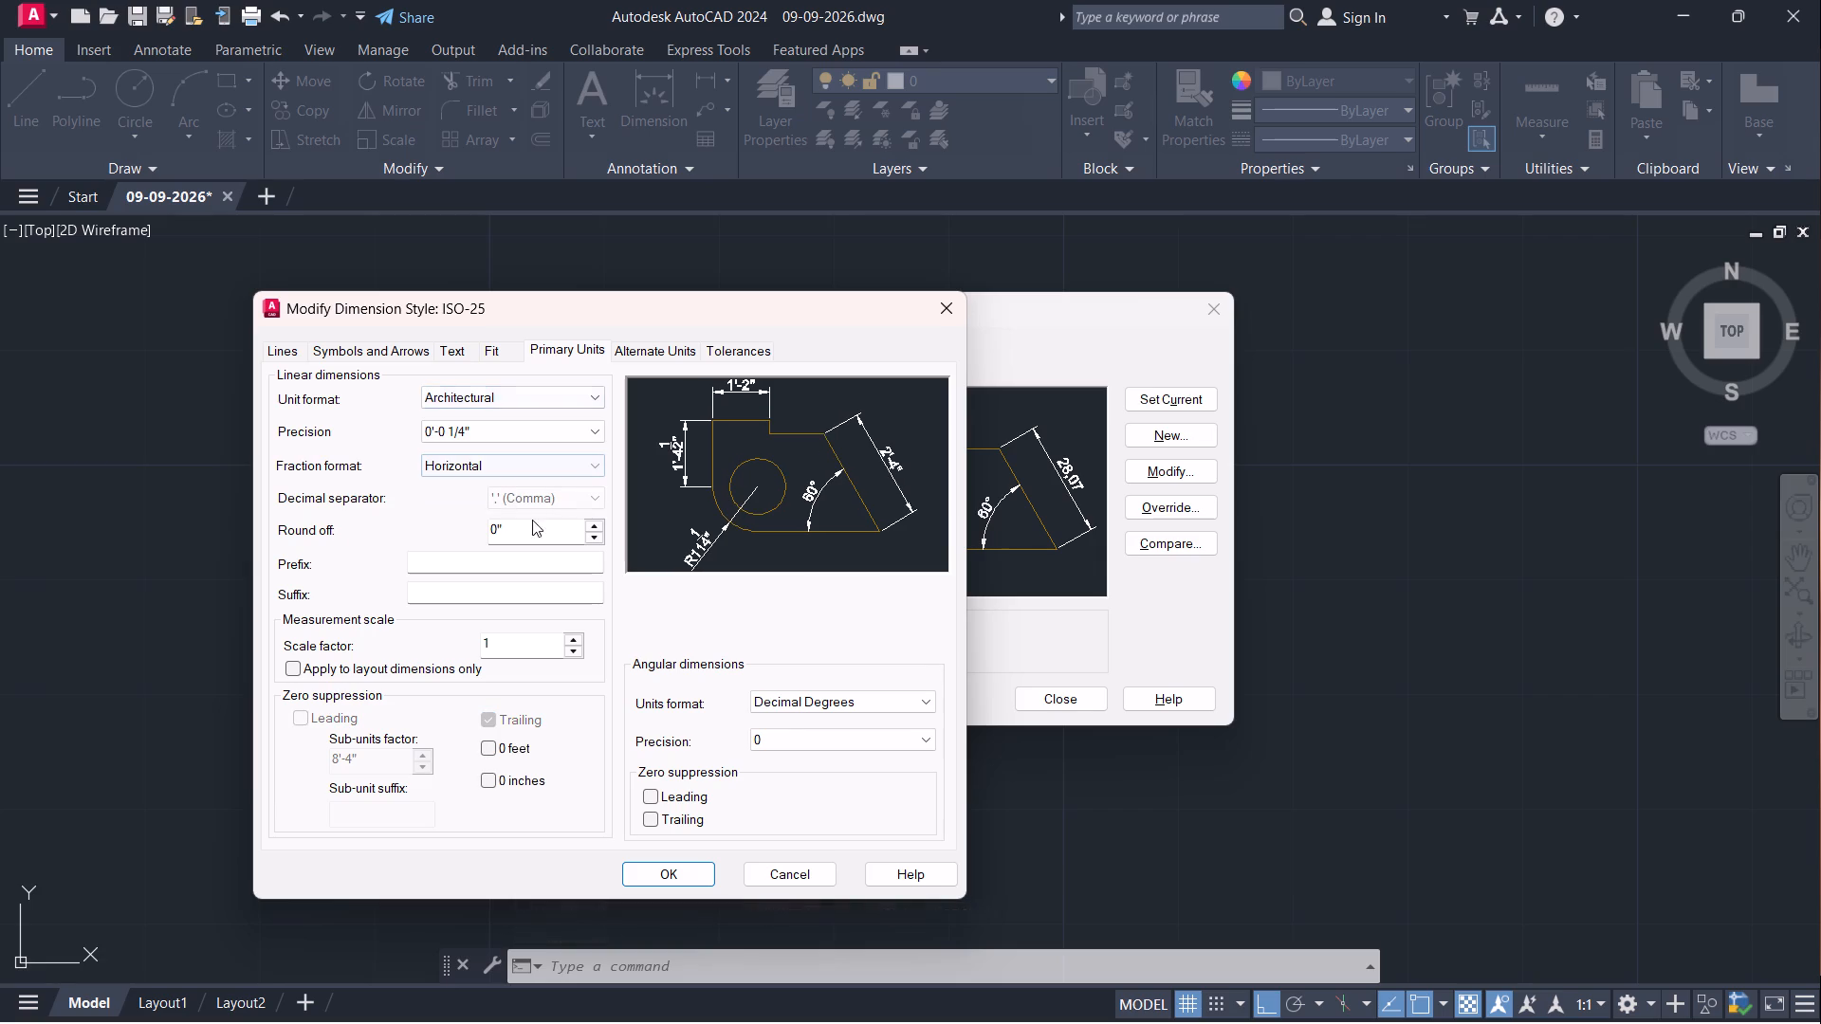
pyautogui.click(662, 882)
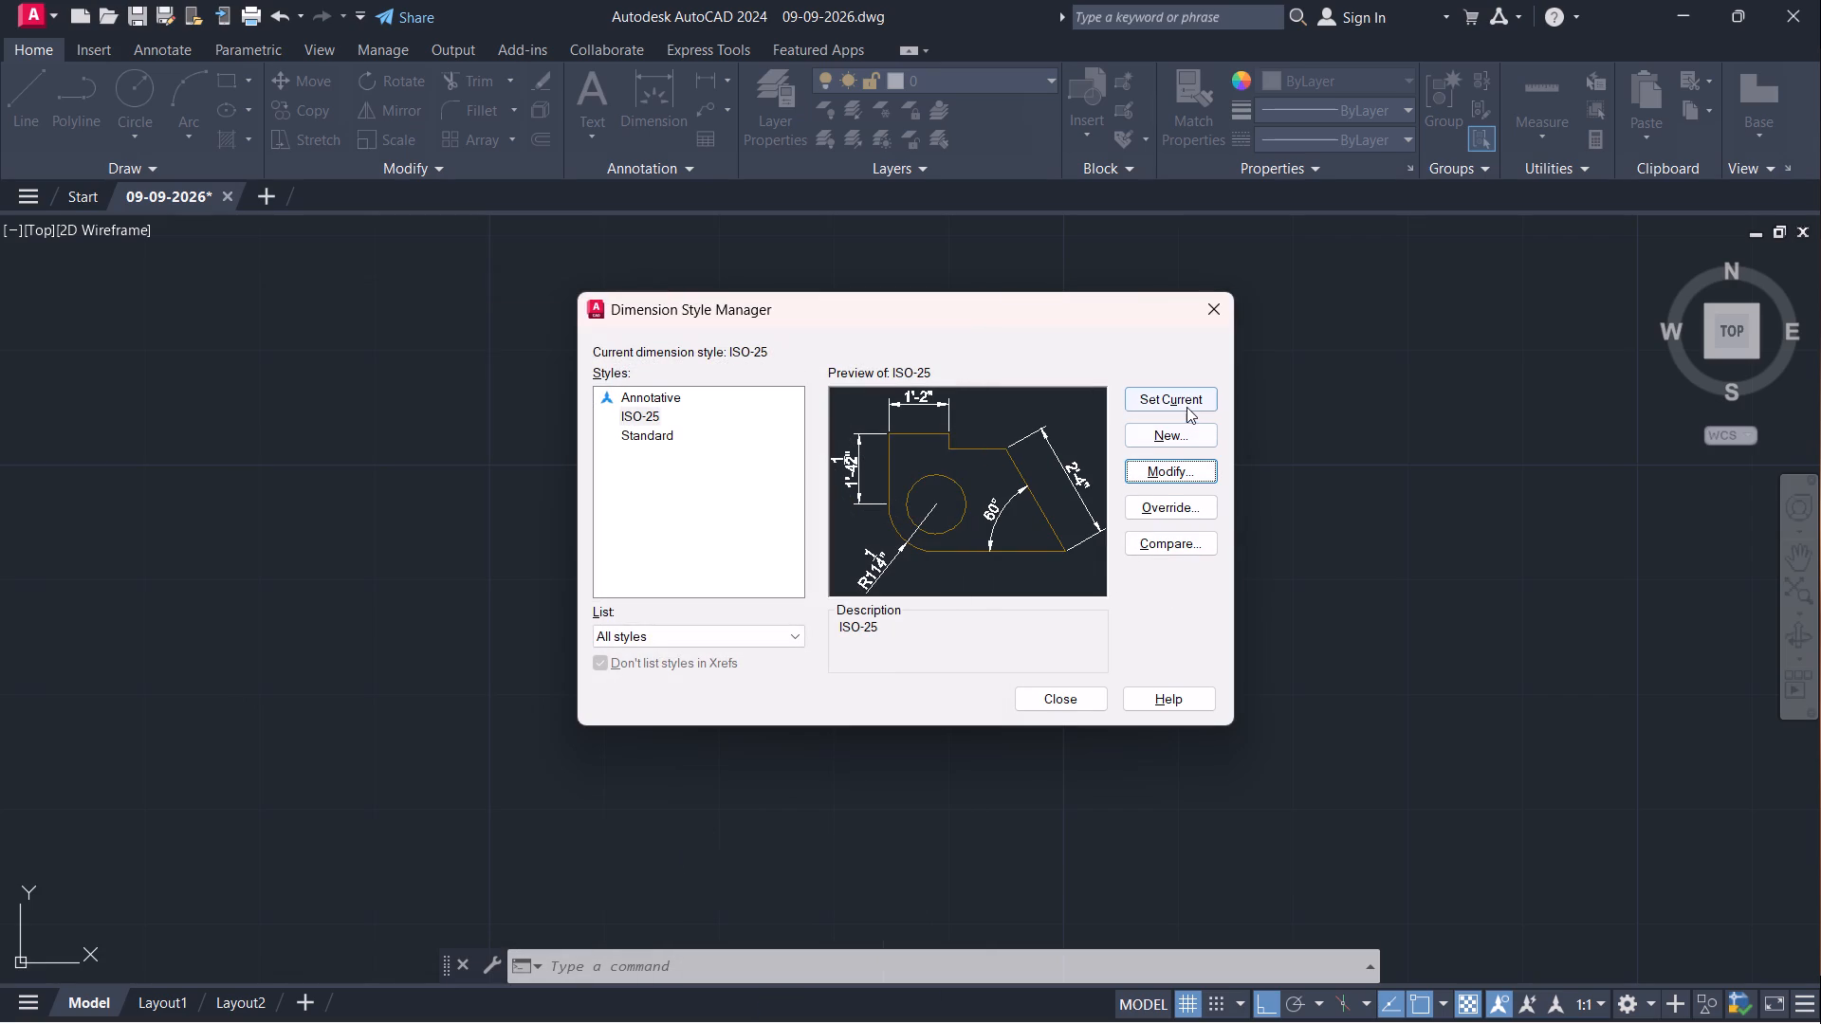
pyautogui.click(1186, 407)
pyautogui.click(1059, 694)
pyautogui.scroll(-5, 925, 588)
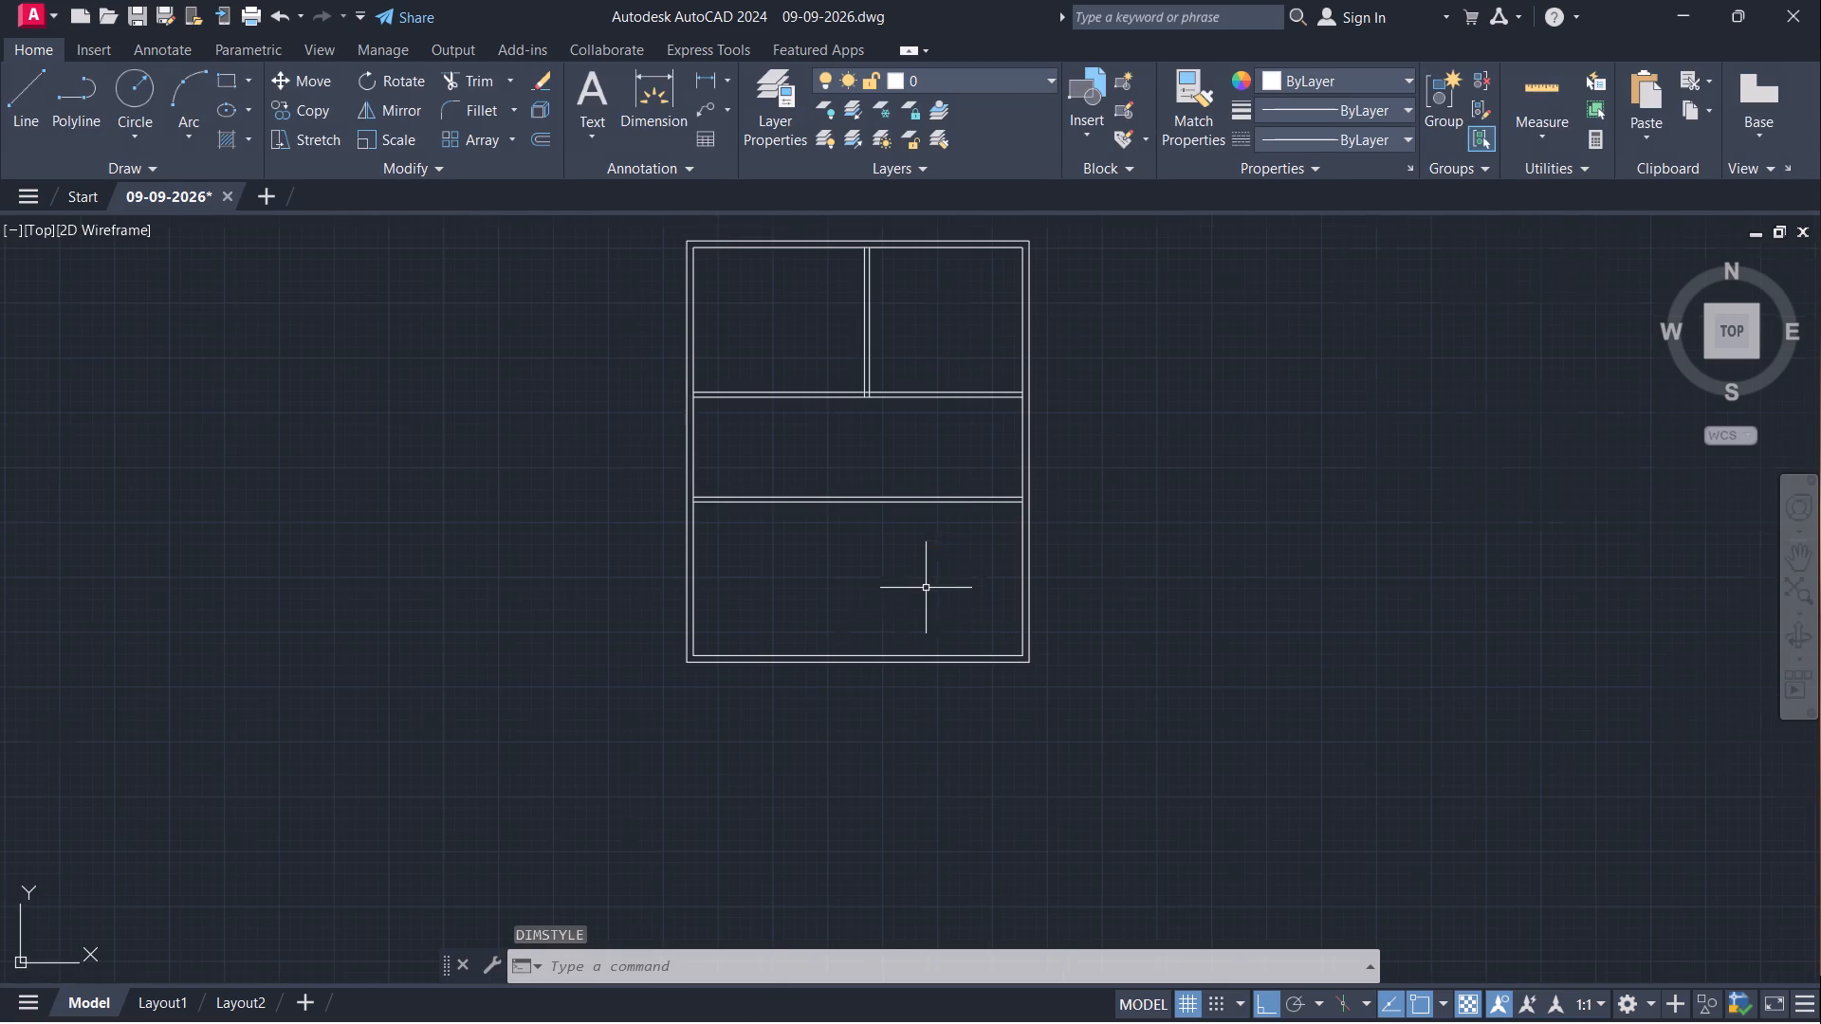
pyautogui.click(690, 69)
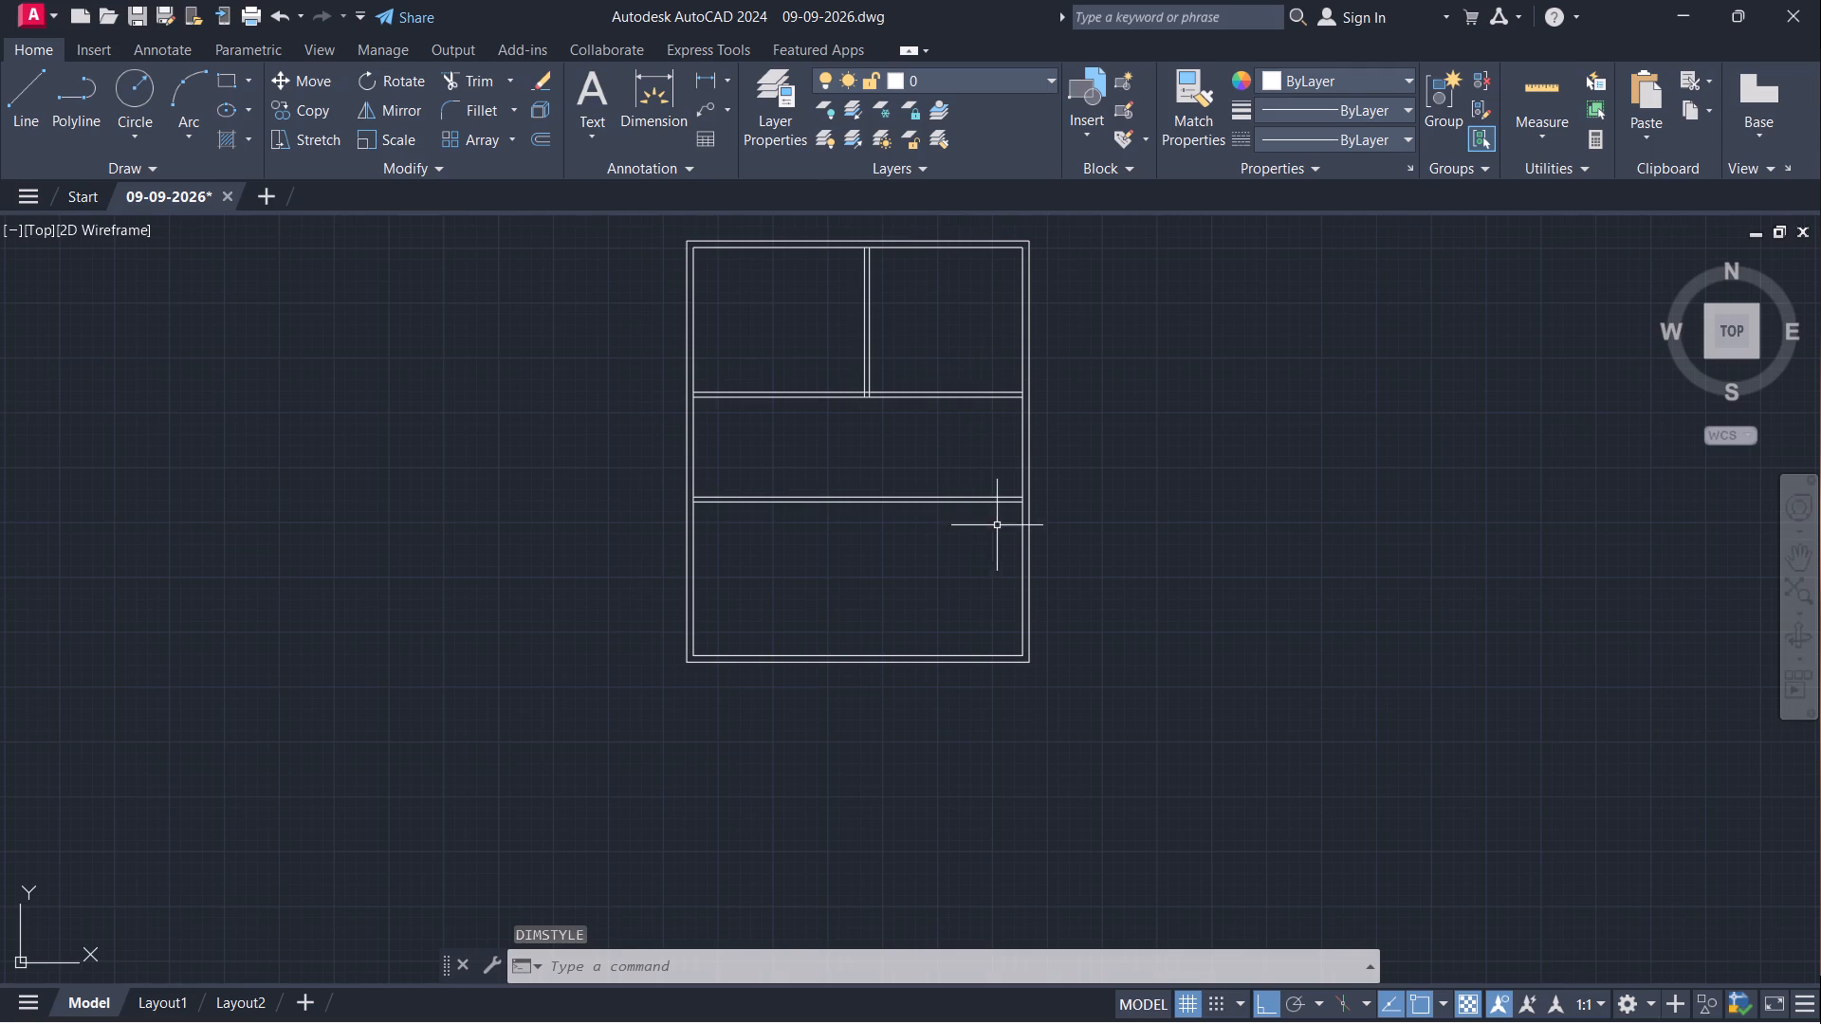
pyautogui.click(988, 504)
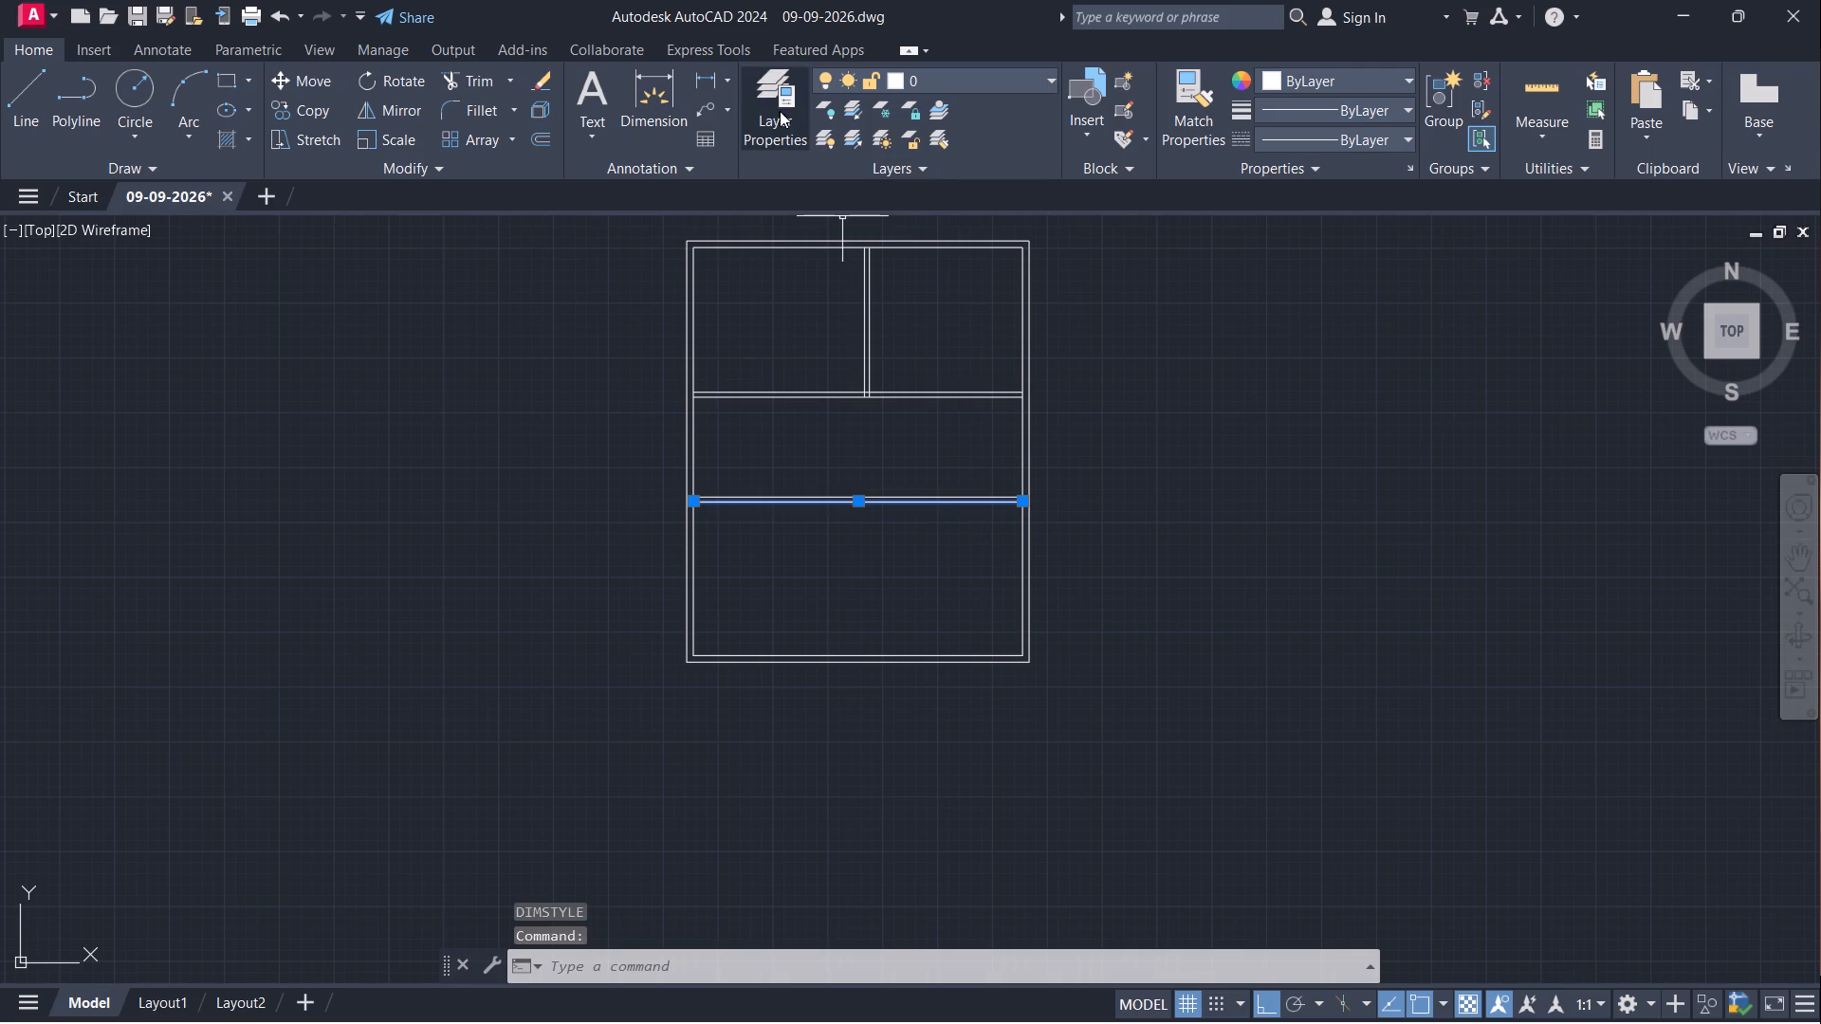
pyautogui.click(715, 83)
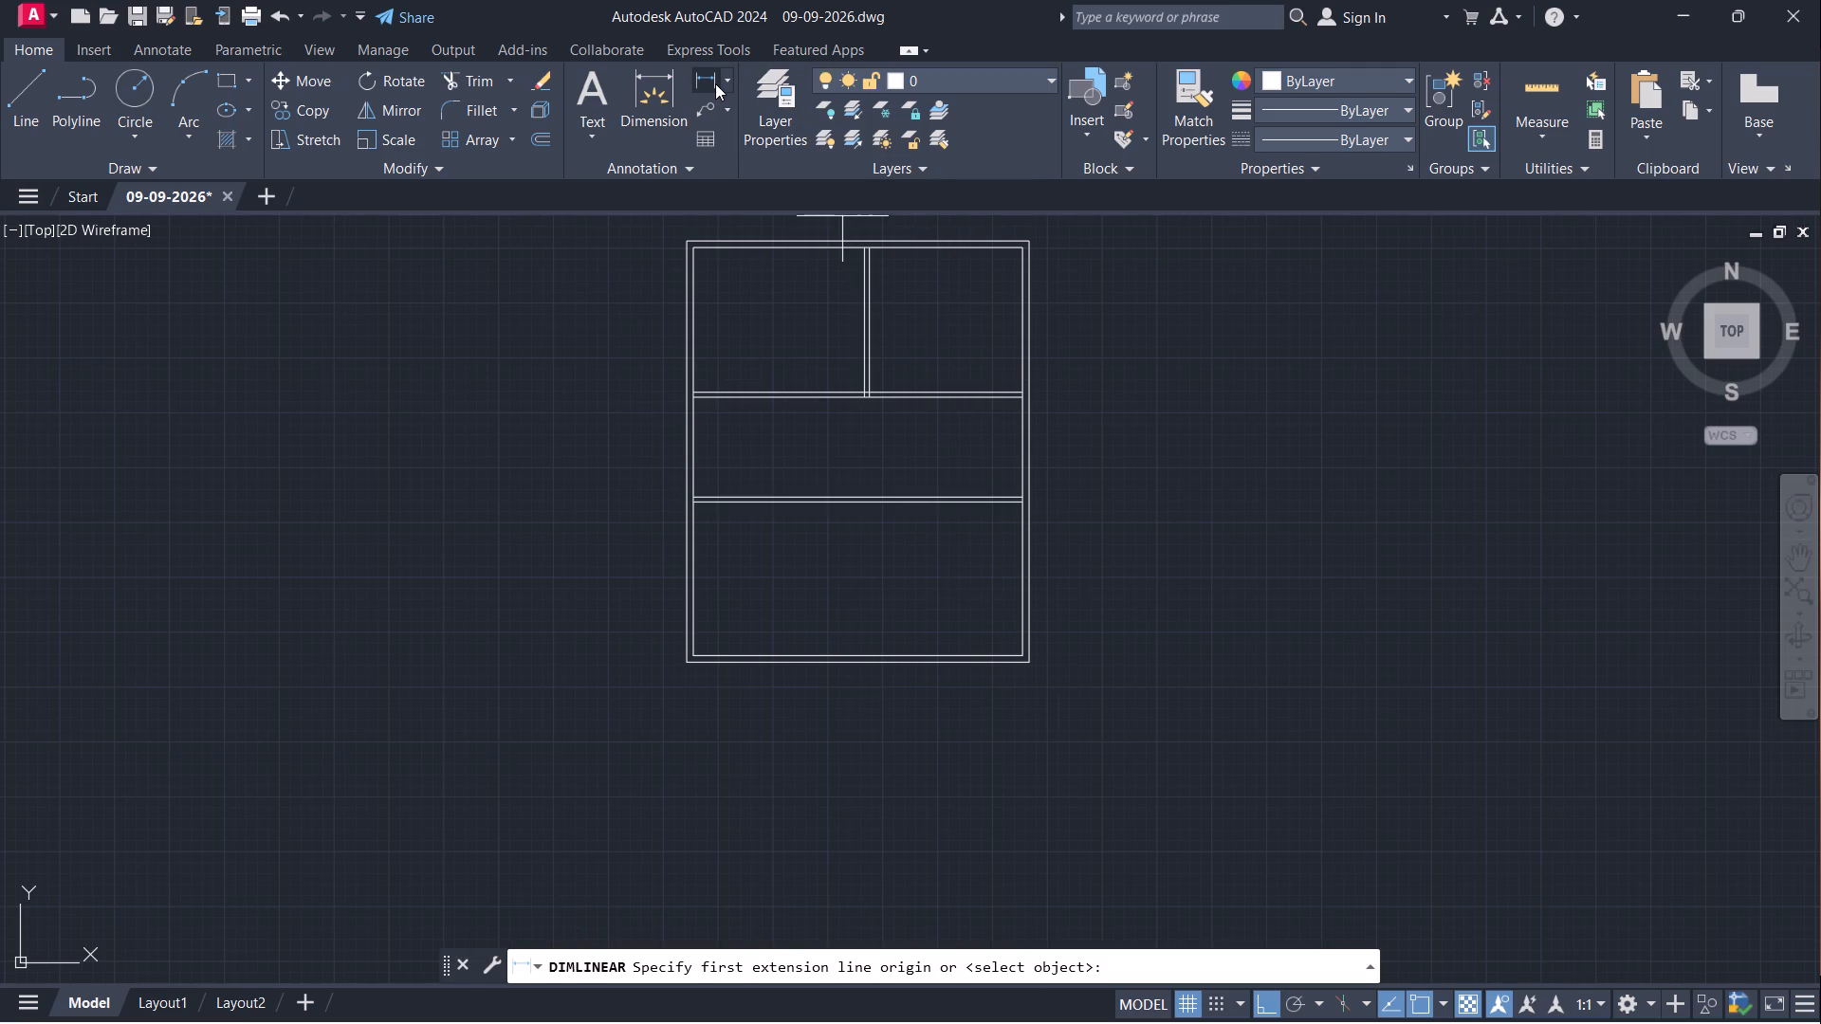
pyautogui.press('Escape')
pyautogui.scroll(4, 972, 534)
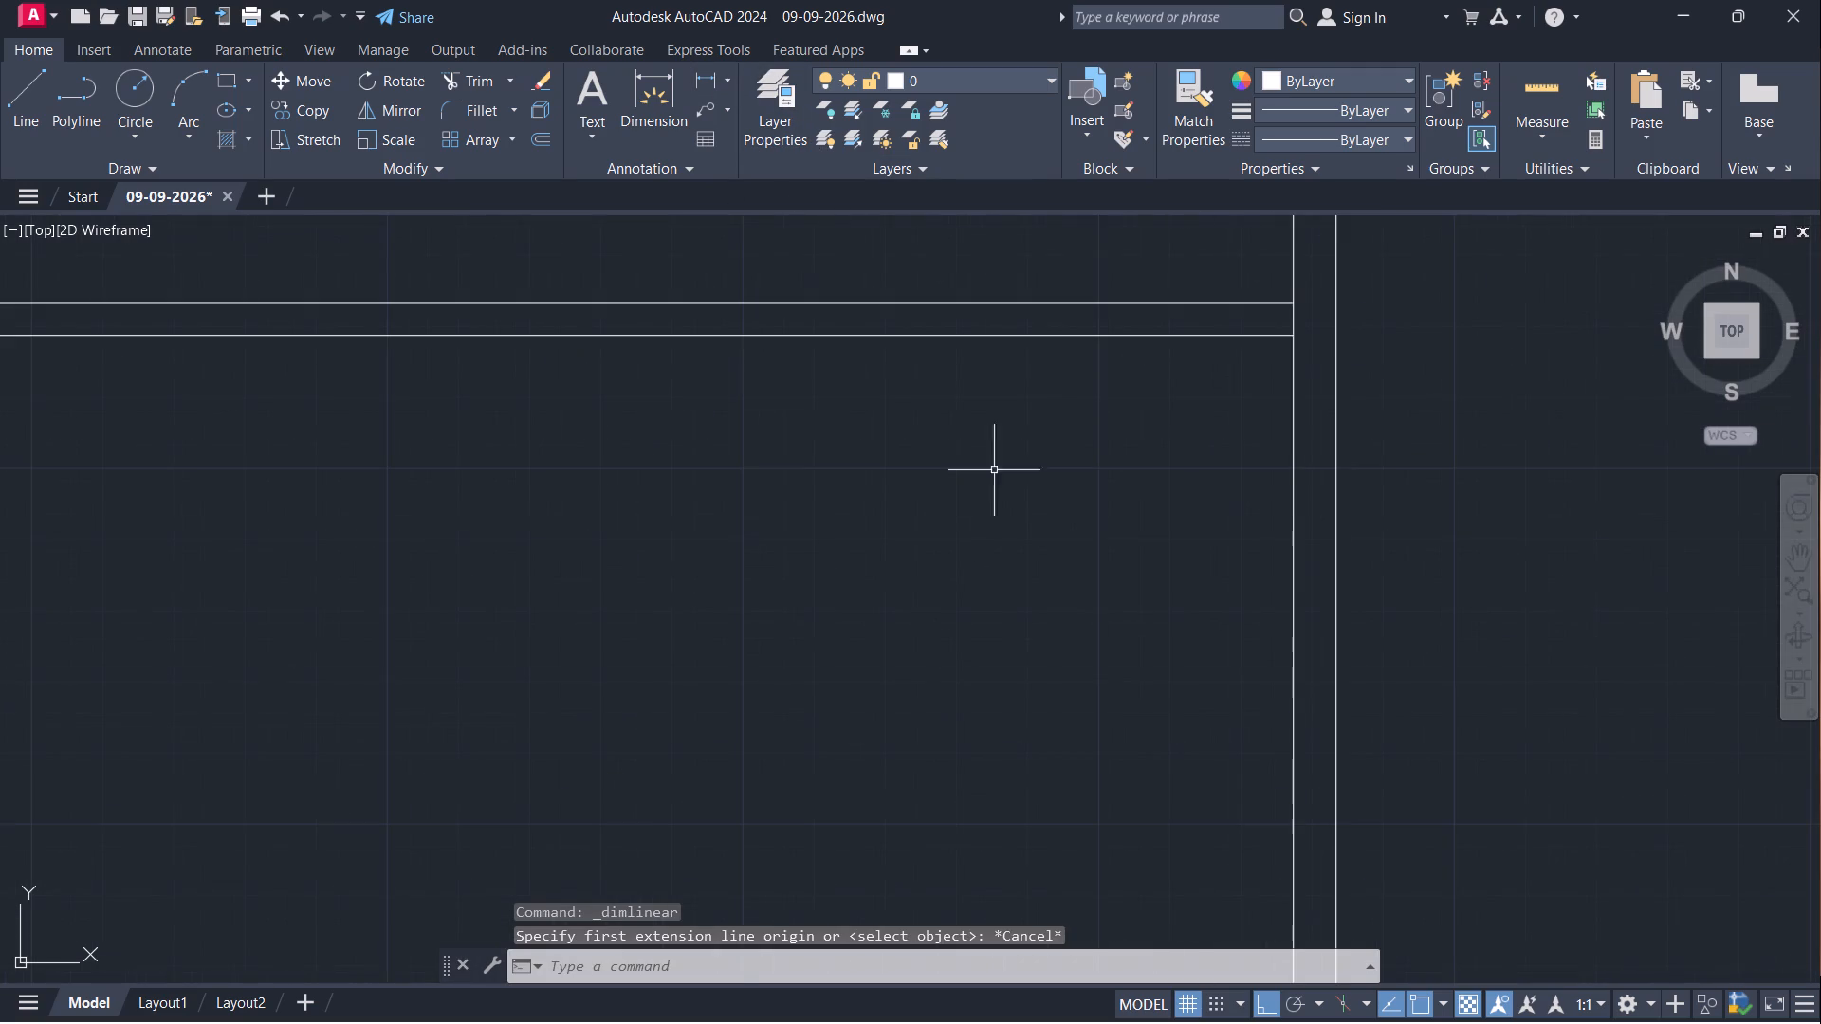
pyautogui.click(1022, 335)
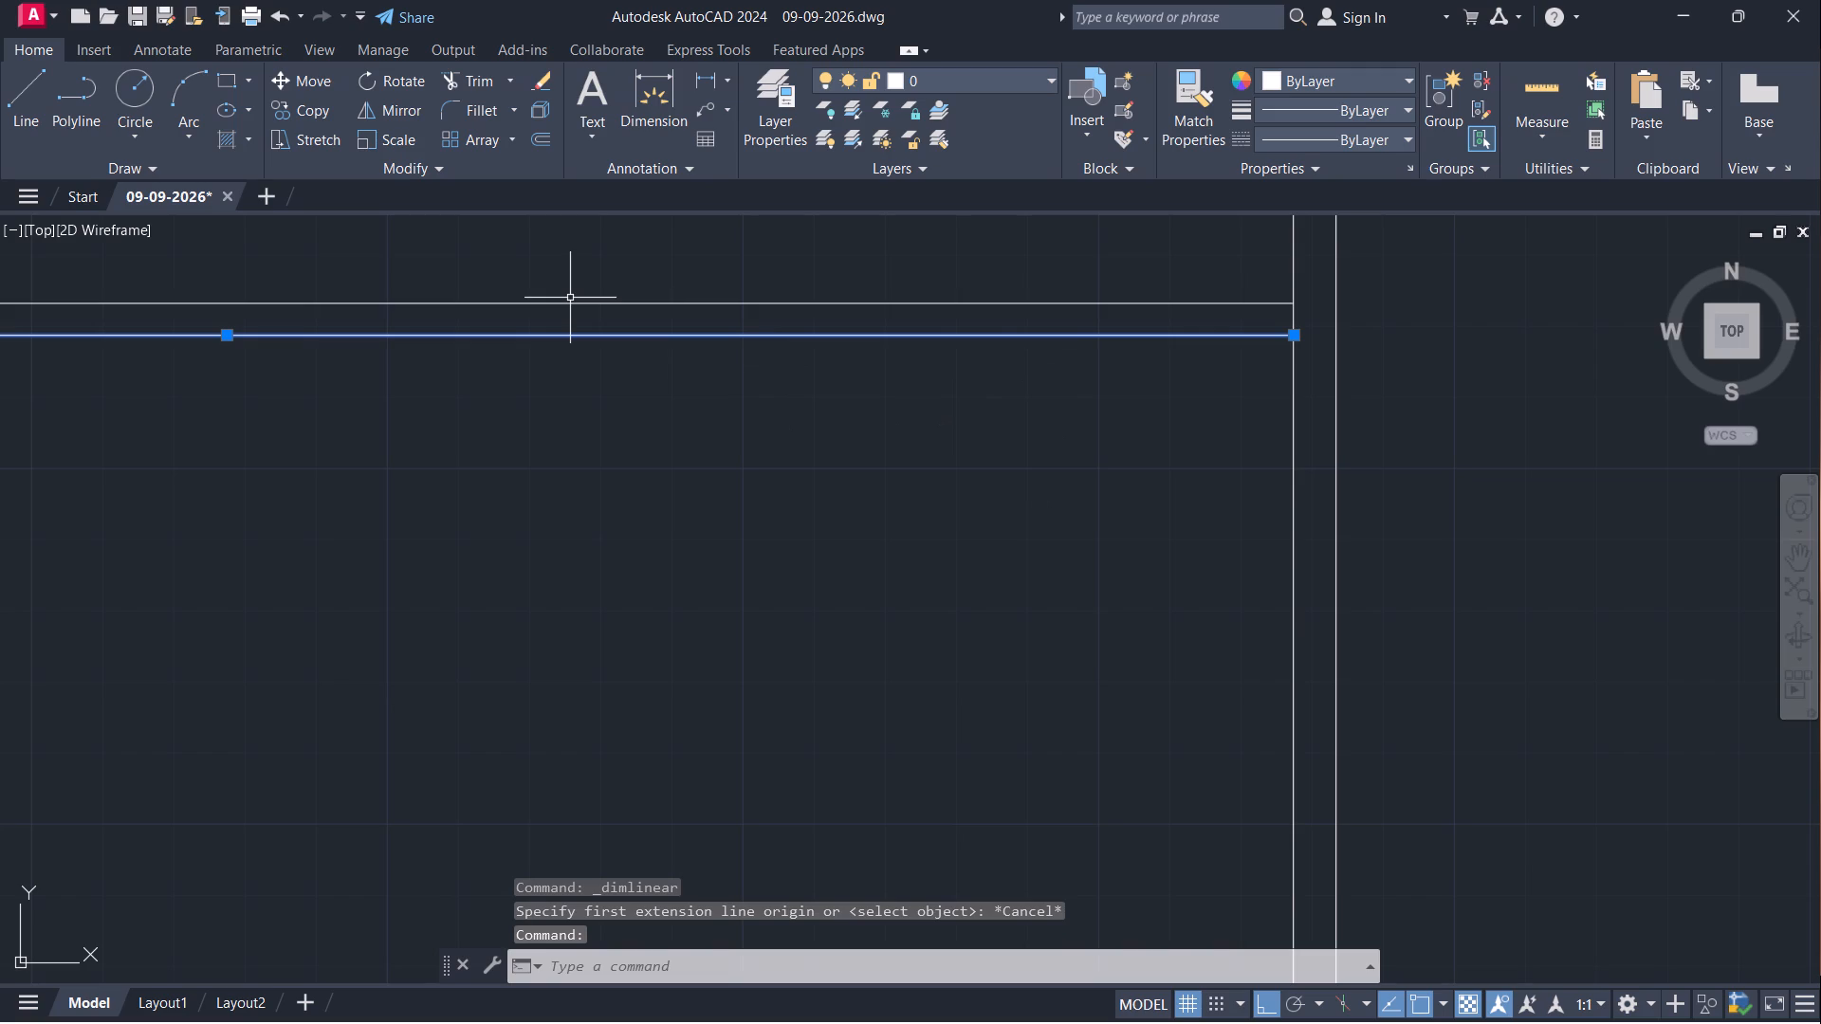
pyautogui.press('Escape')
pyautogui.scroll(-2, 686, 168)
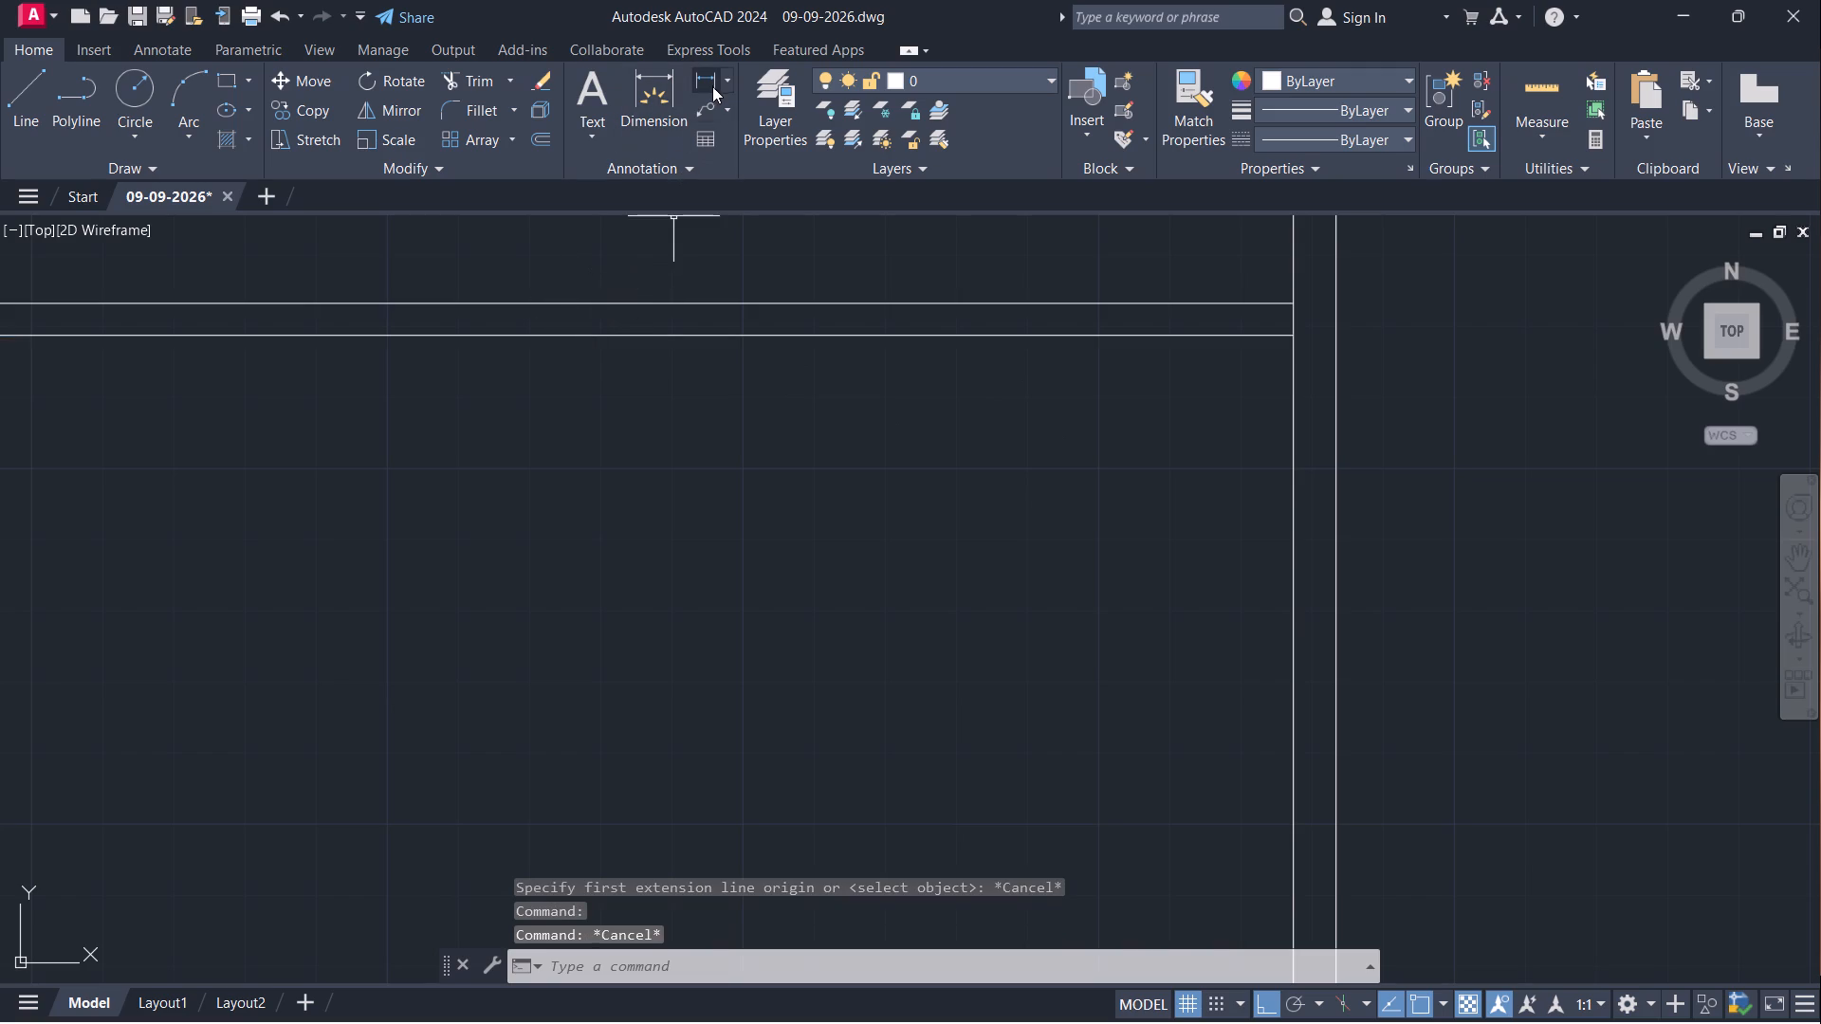
# Check the vertical distance from the second horizontal partition's lower line to the bottom inner wall line using a temporary linear dimension.
pyautogui.click(711, 85)
pyautogui.doubleClick(701, 81)
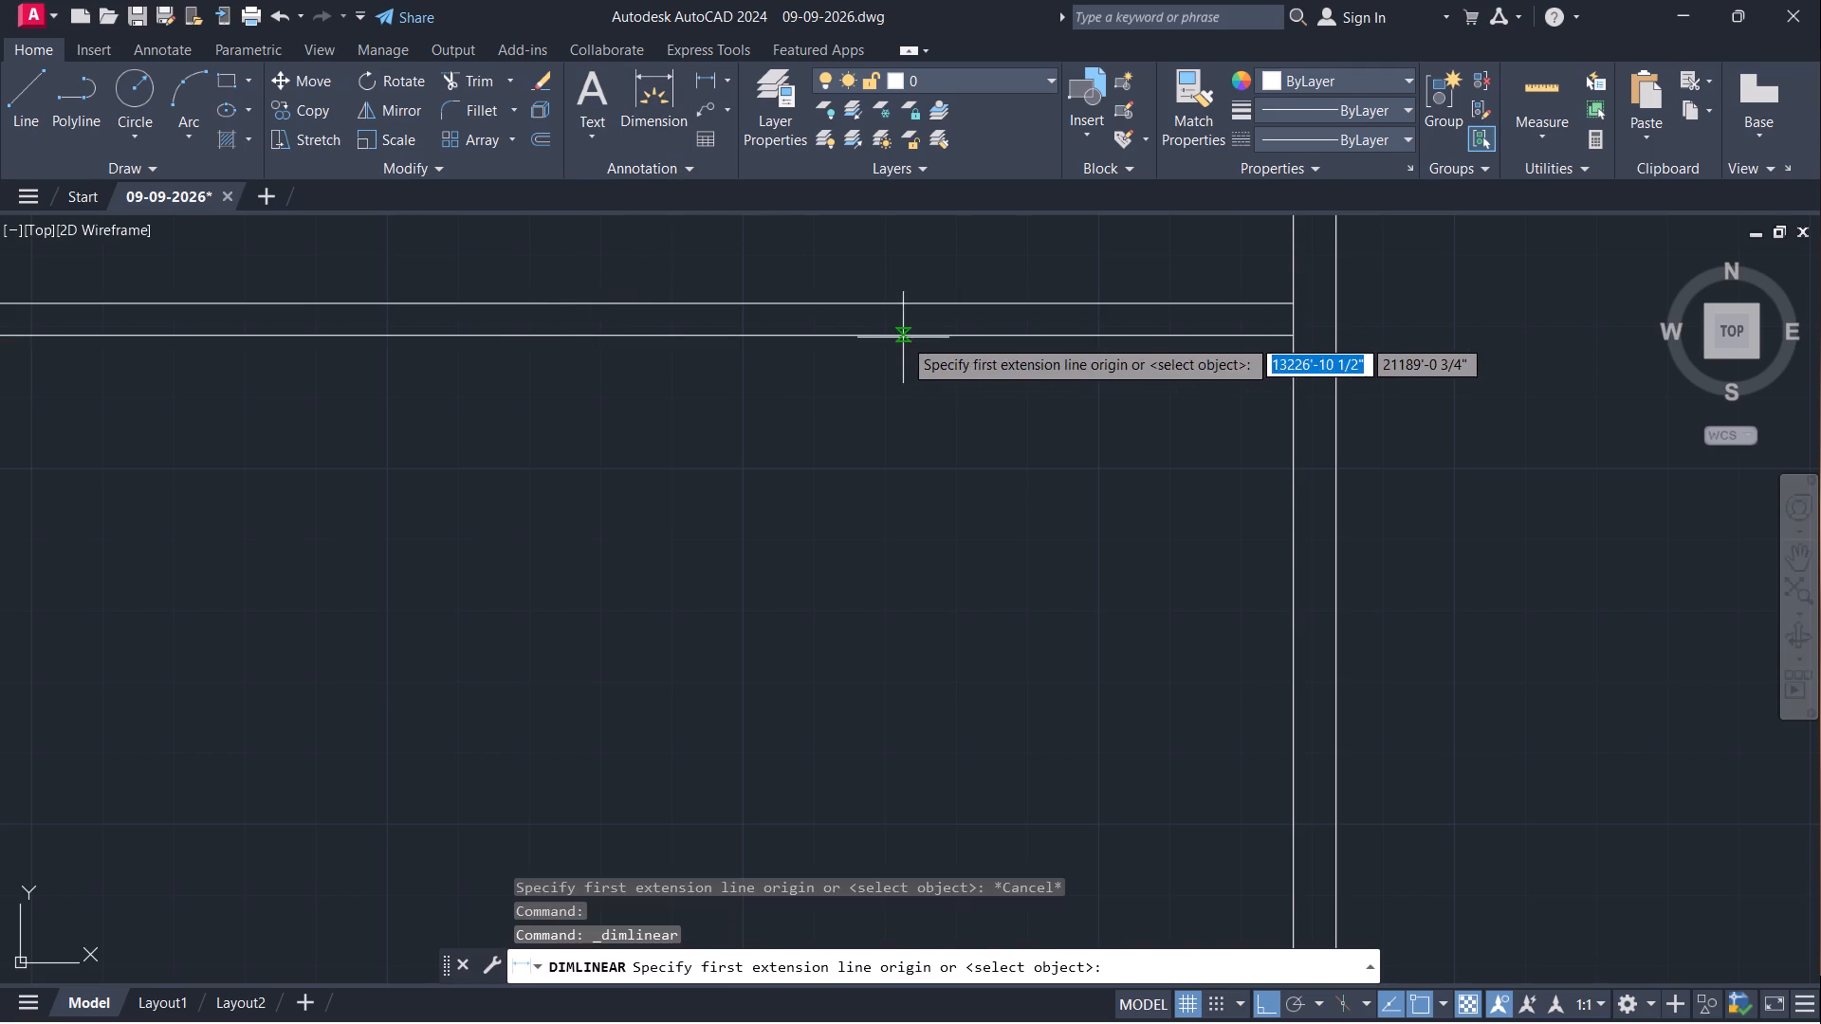
pyautogui.click(904, 336)
pyautogui.scroll(-3, 887, 527)
pyautogui.click(906, 706)
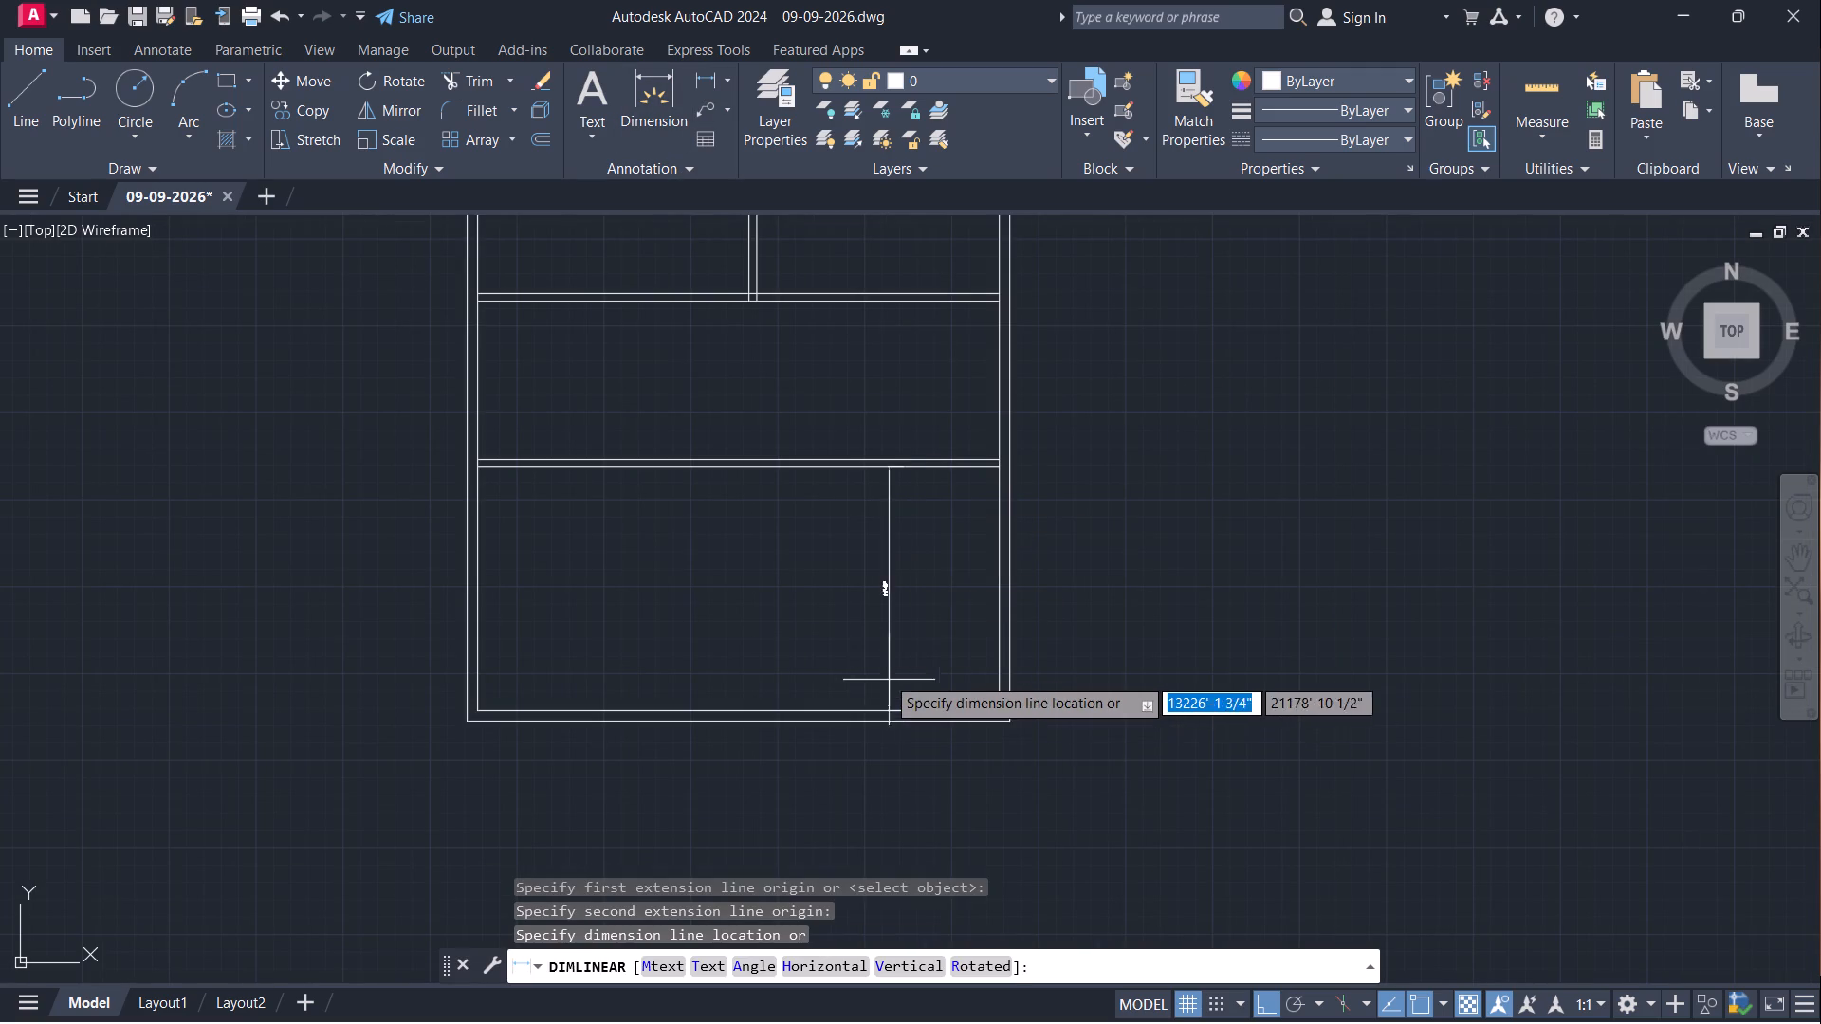
pyautogui.scroll(5, 852, 592)
pyautogui.scroll(-2, 880, 551)
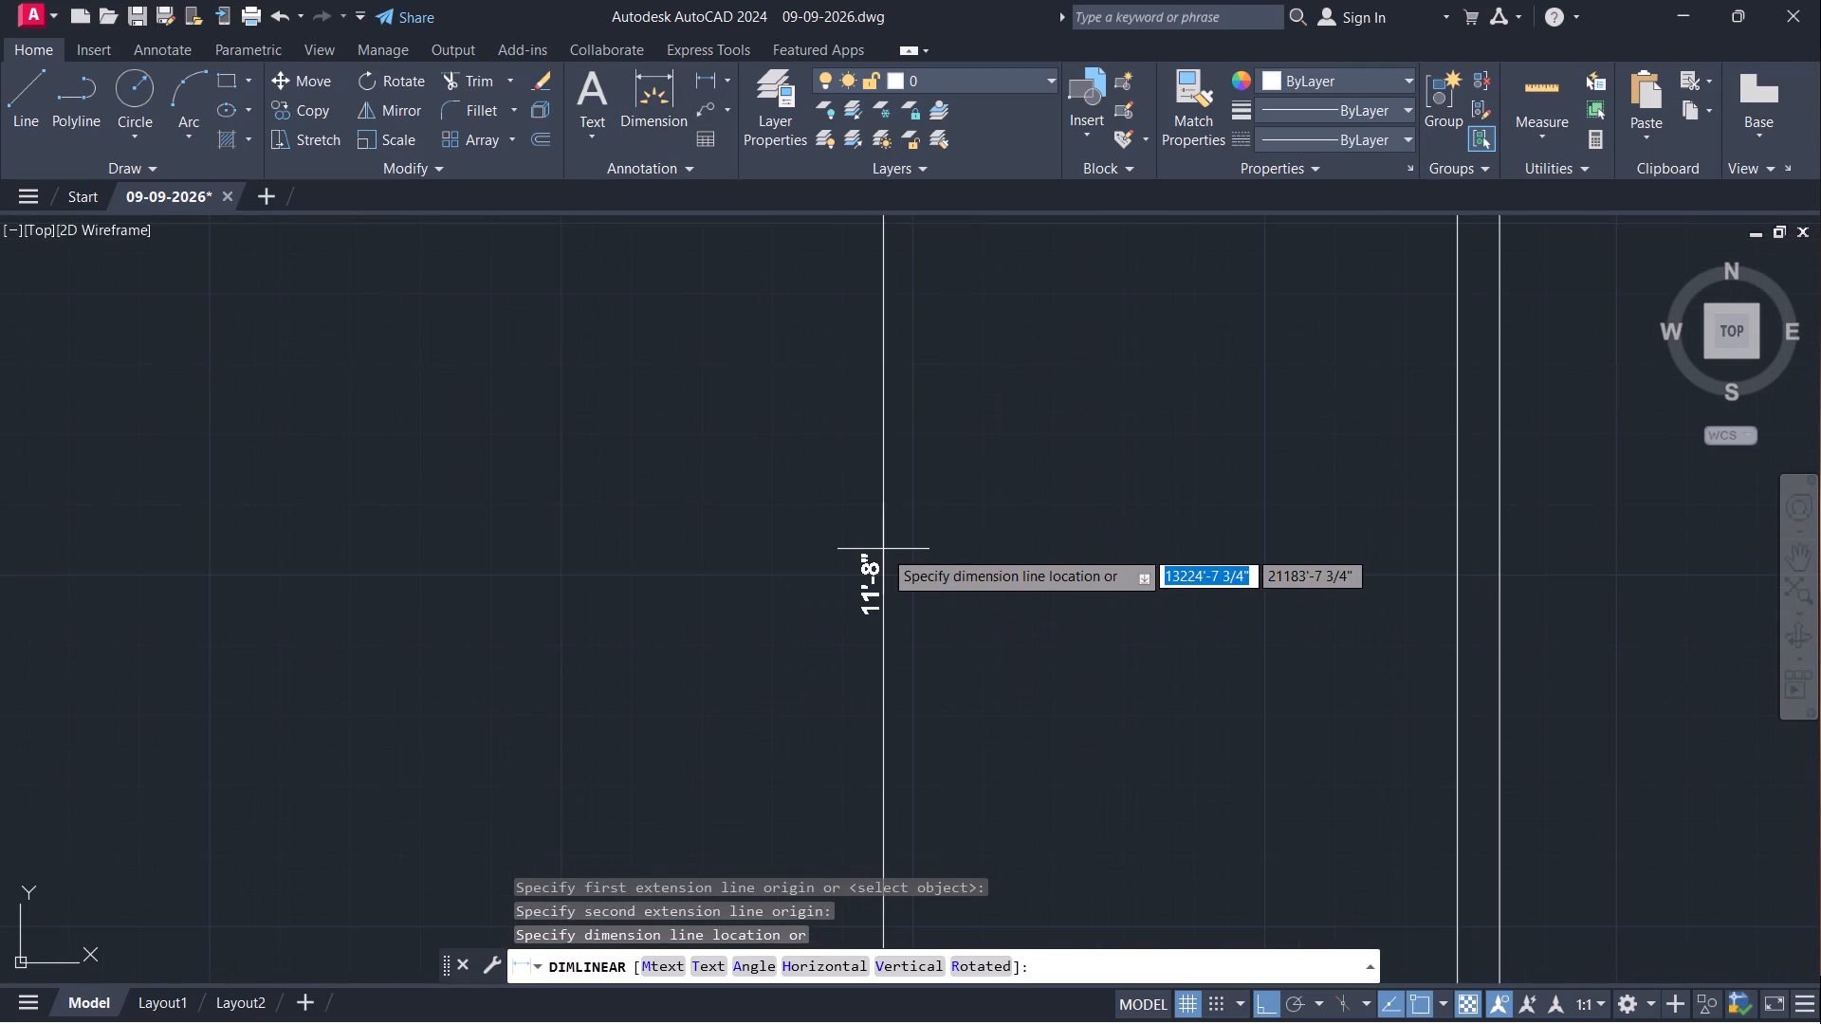
pyautogui.press('Escape')
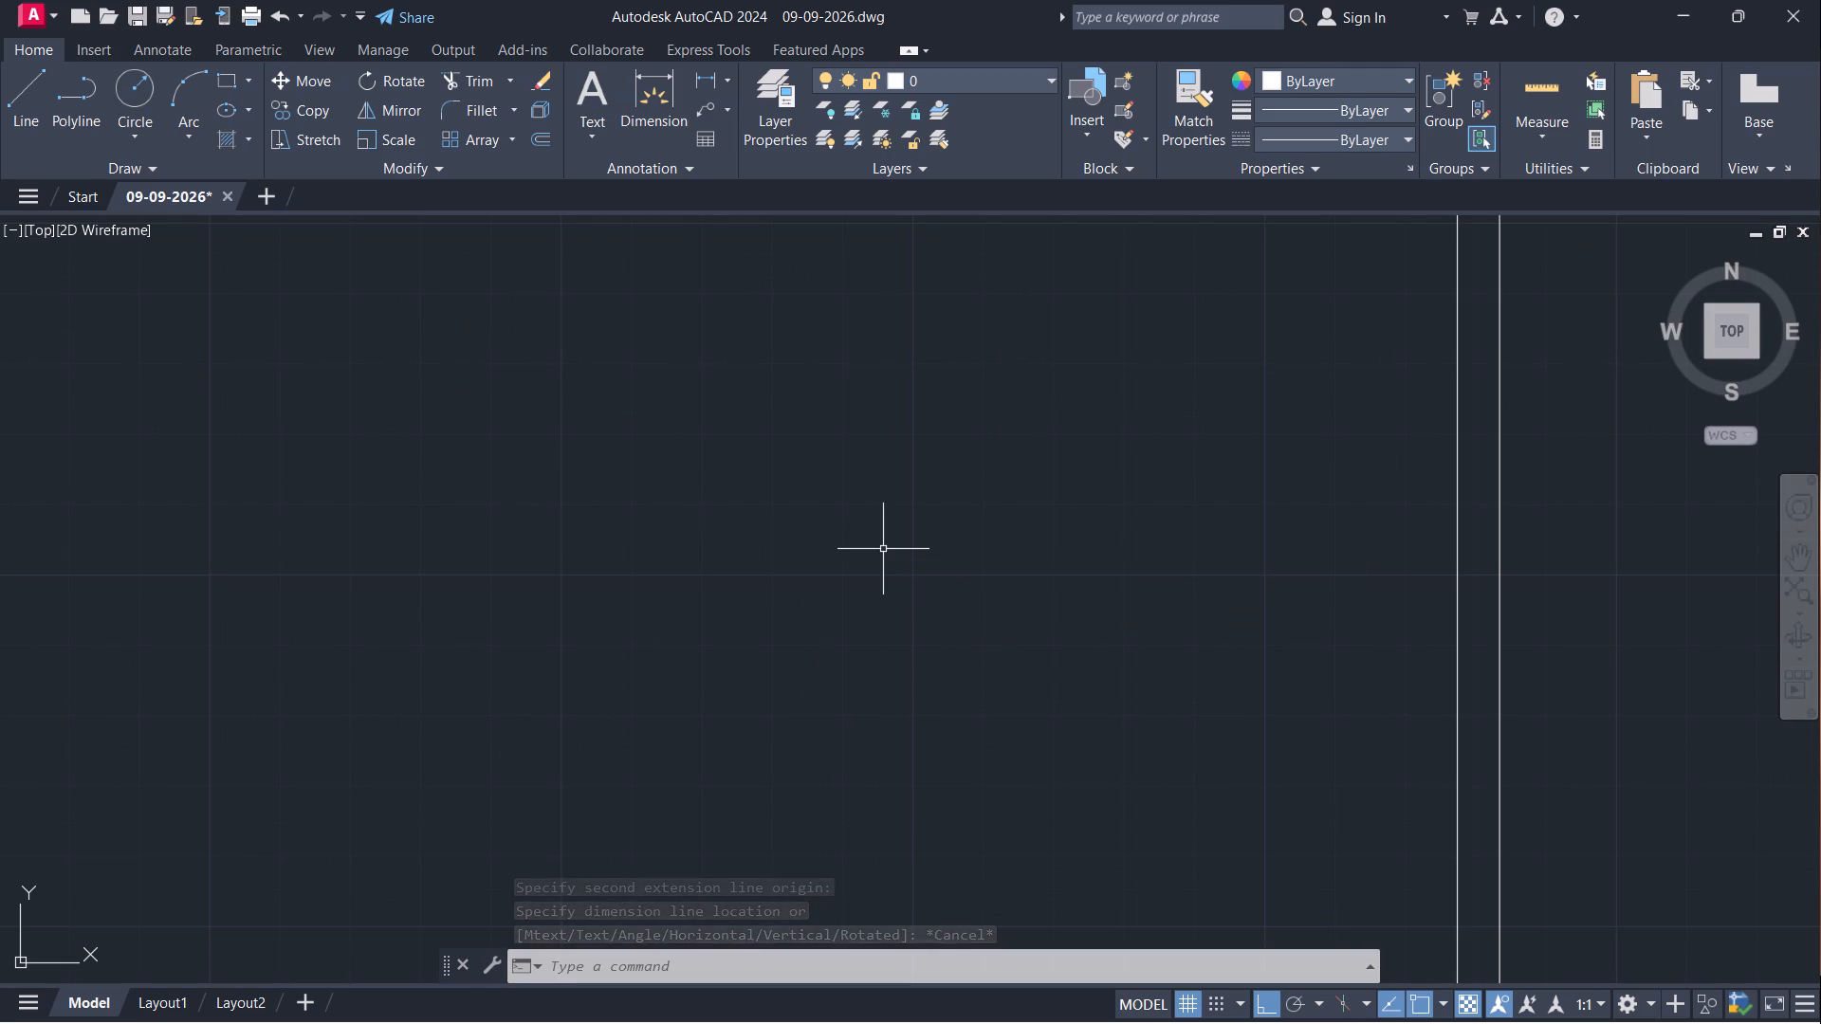
pyautogui.scroll(-5, 911, 574)
pyautogui.scroll(4, 960, 551)
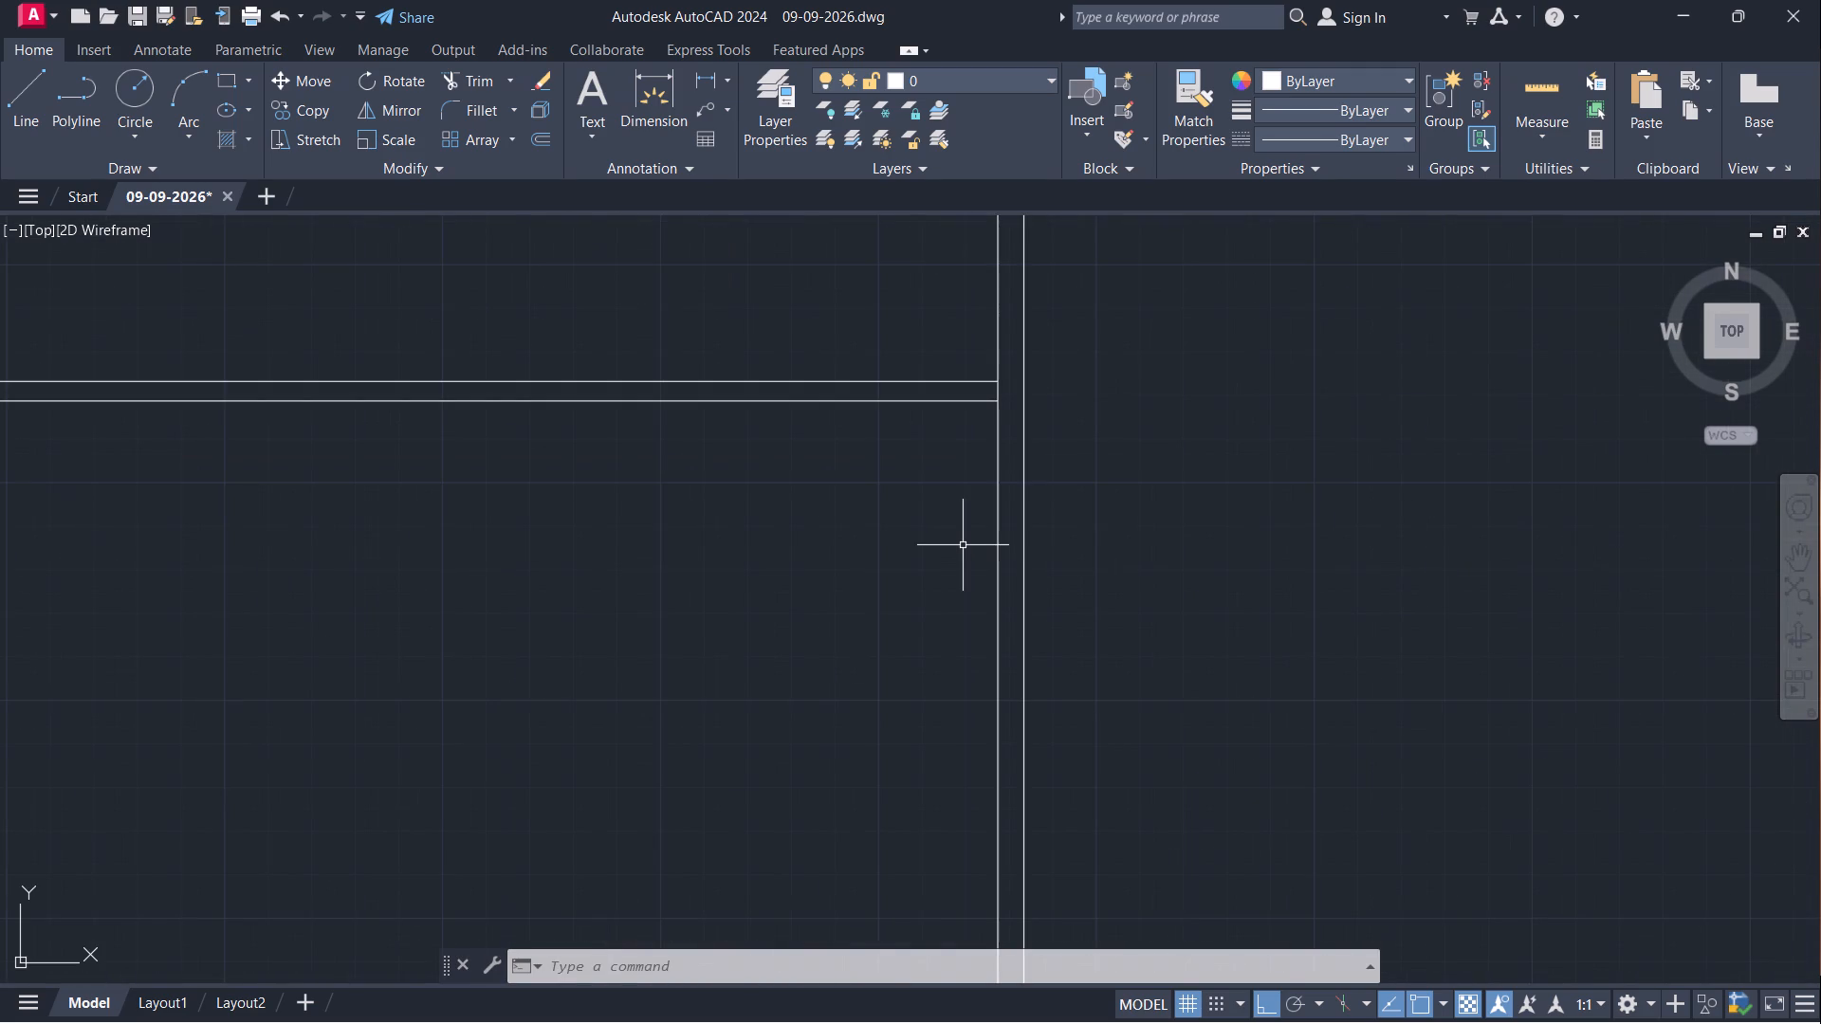
pyautogui.press('Escape')
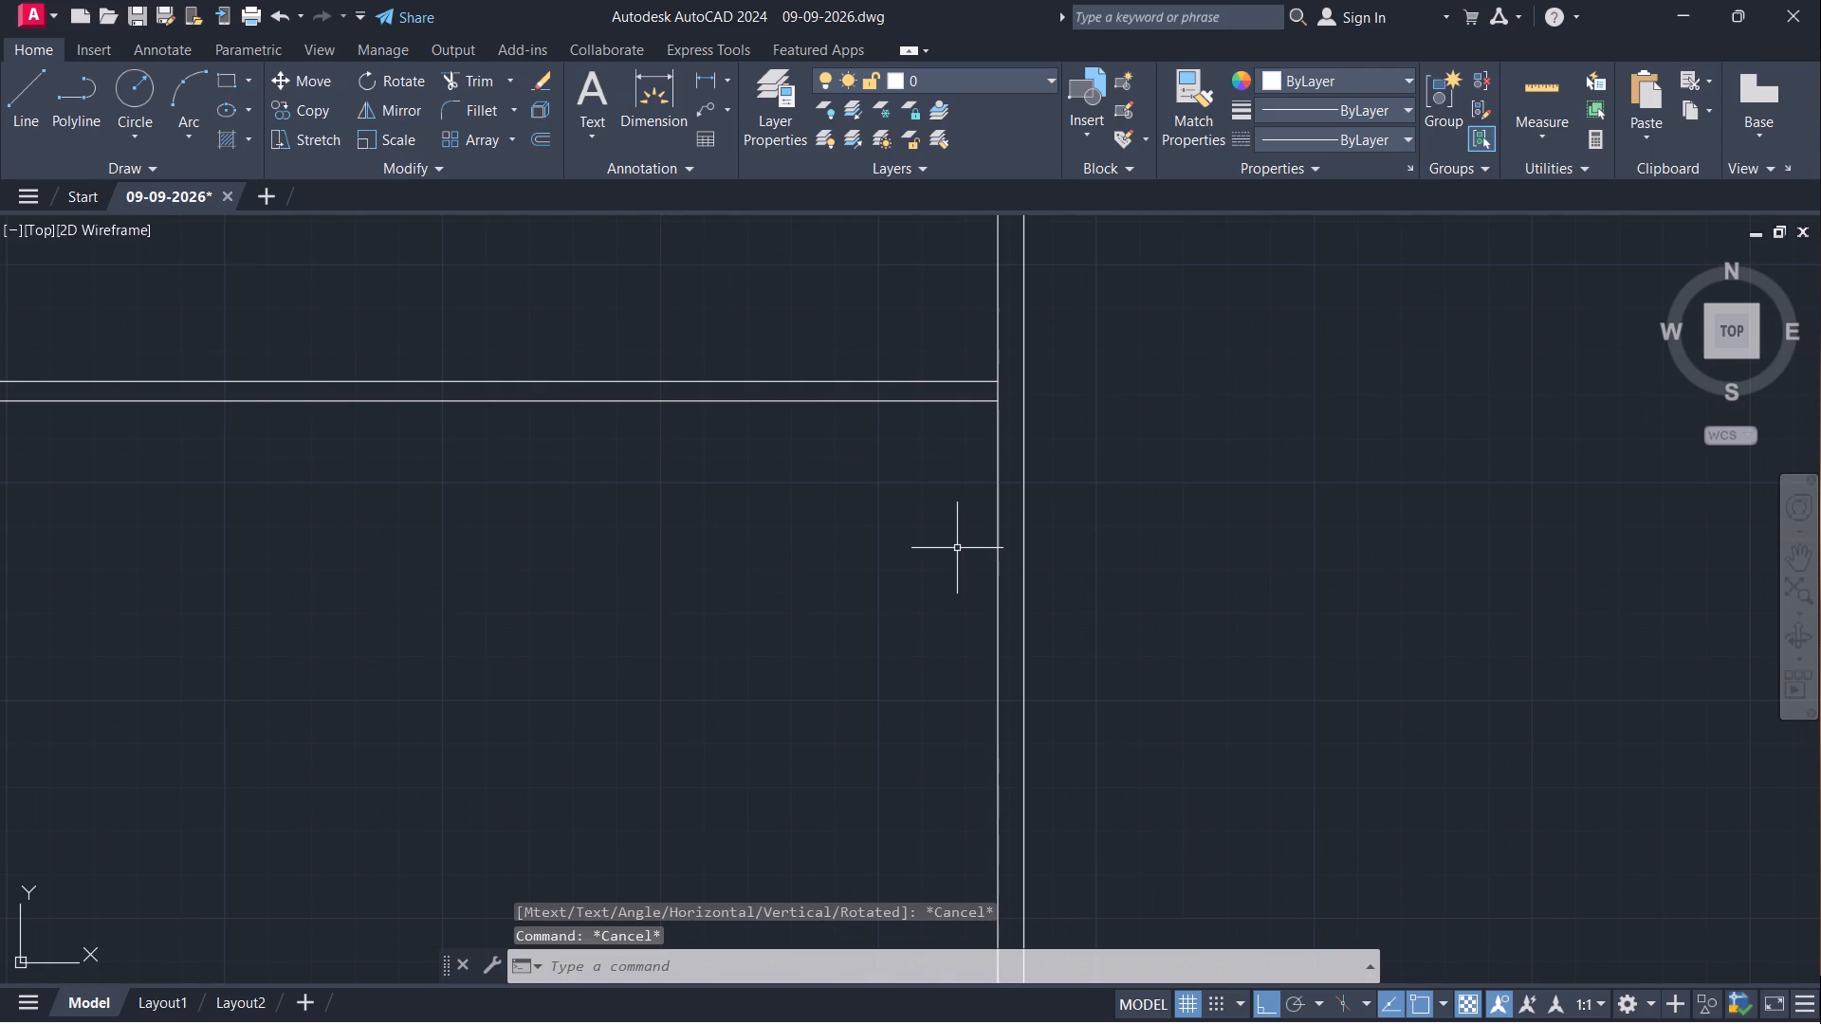
pyautogui.press('Escape')
pyautogui.press('Escape')
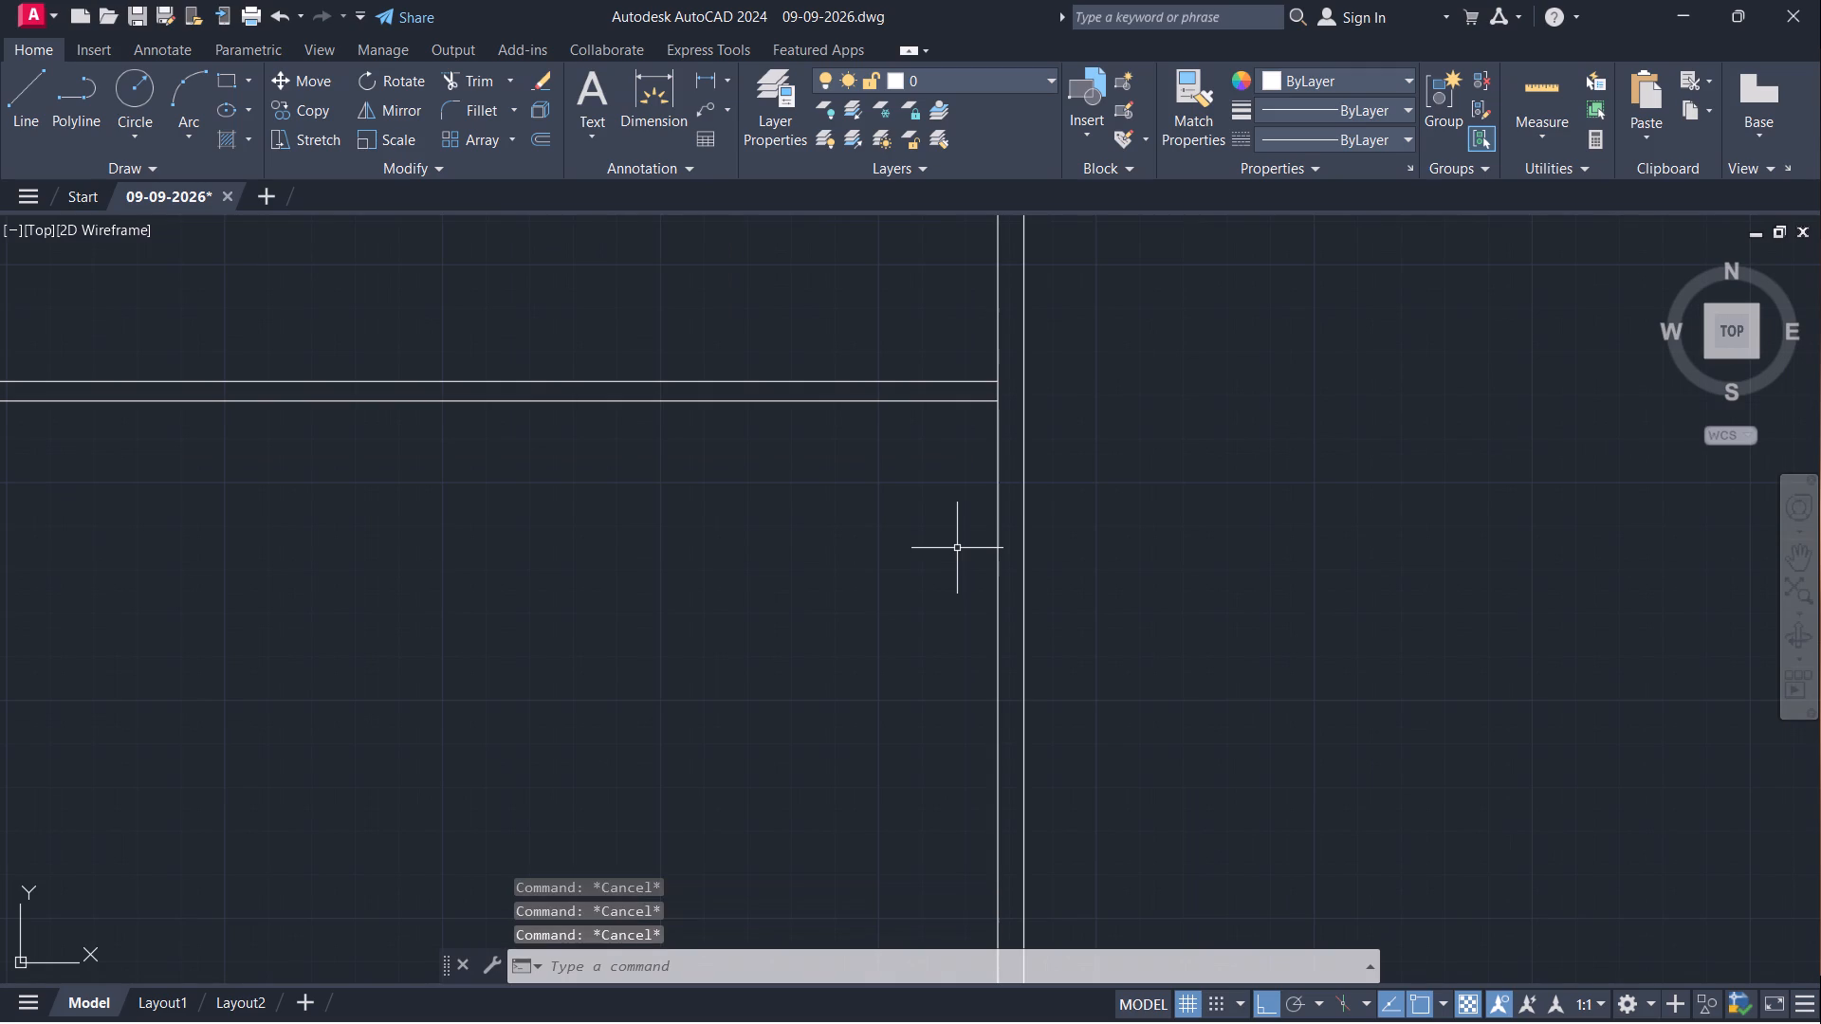
pyautogui.press('Escape')
# Check the clear vertical distance between the two horizontal partitions using a temporary linear dimension.
pyautogui.scroll(-3, 962, 529)
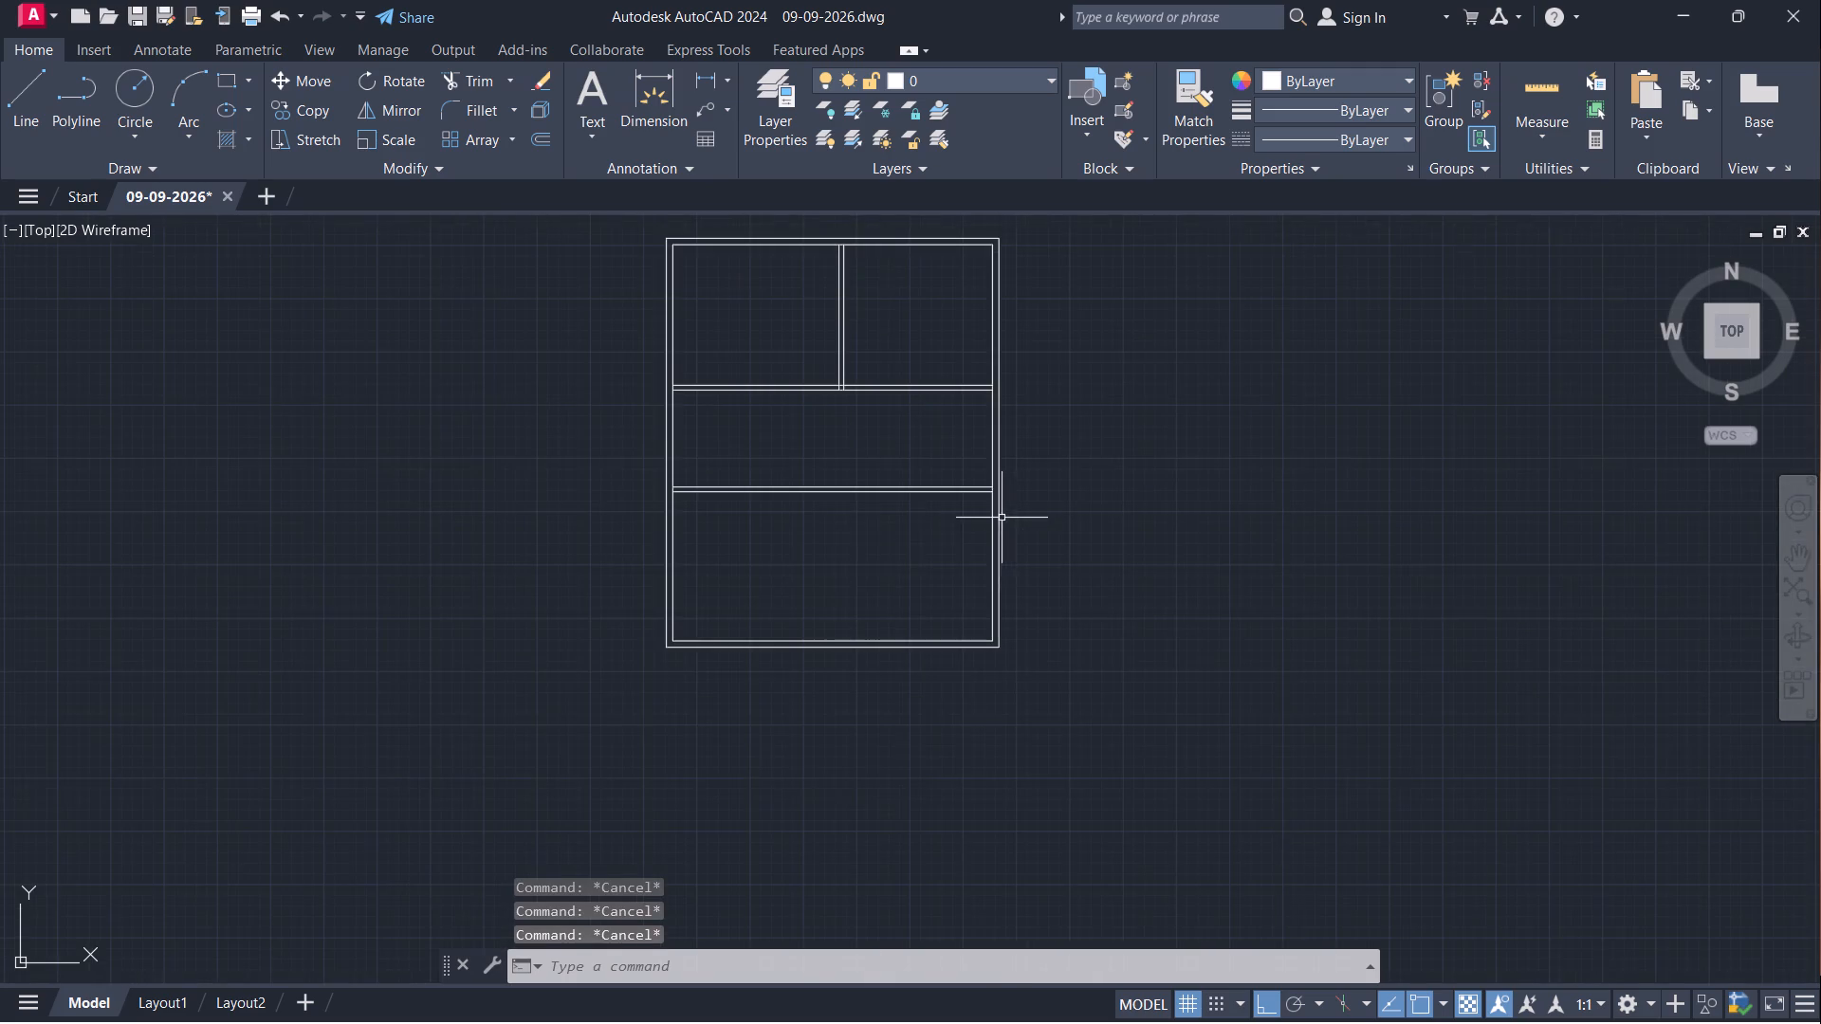
pyautogui.moveTo(845, 551); pyautogui.dragTo(848, 606, button='middle')
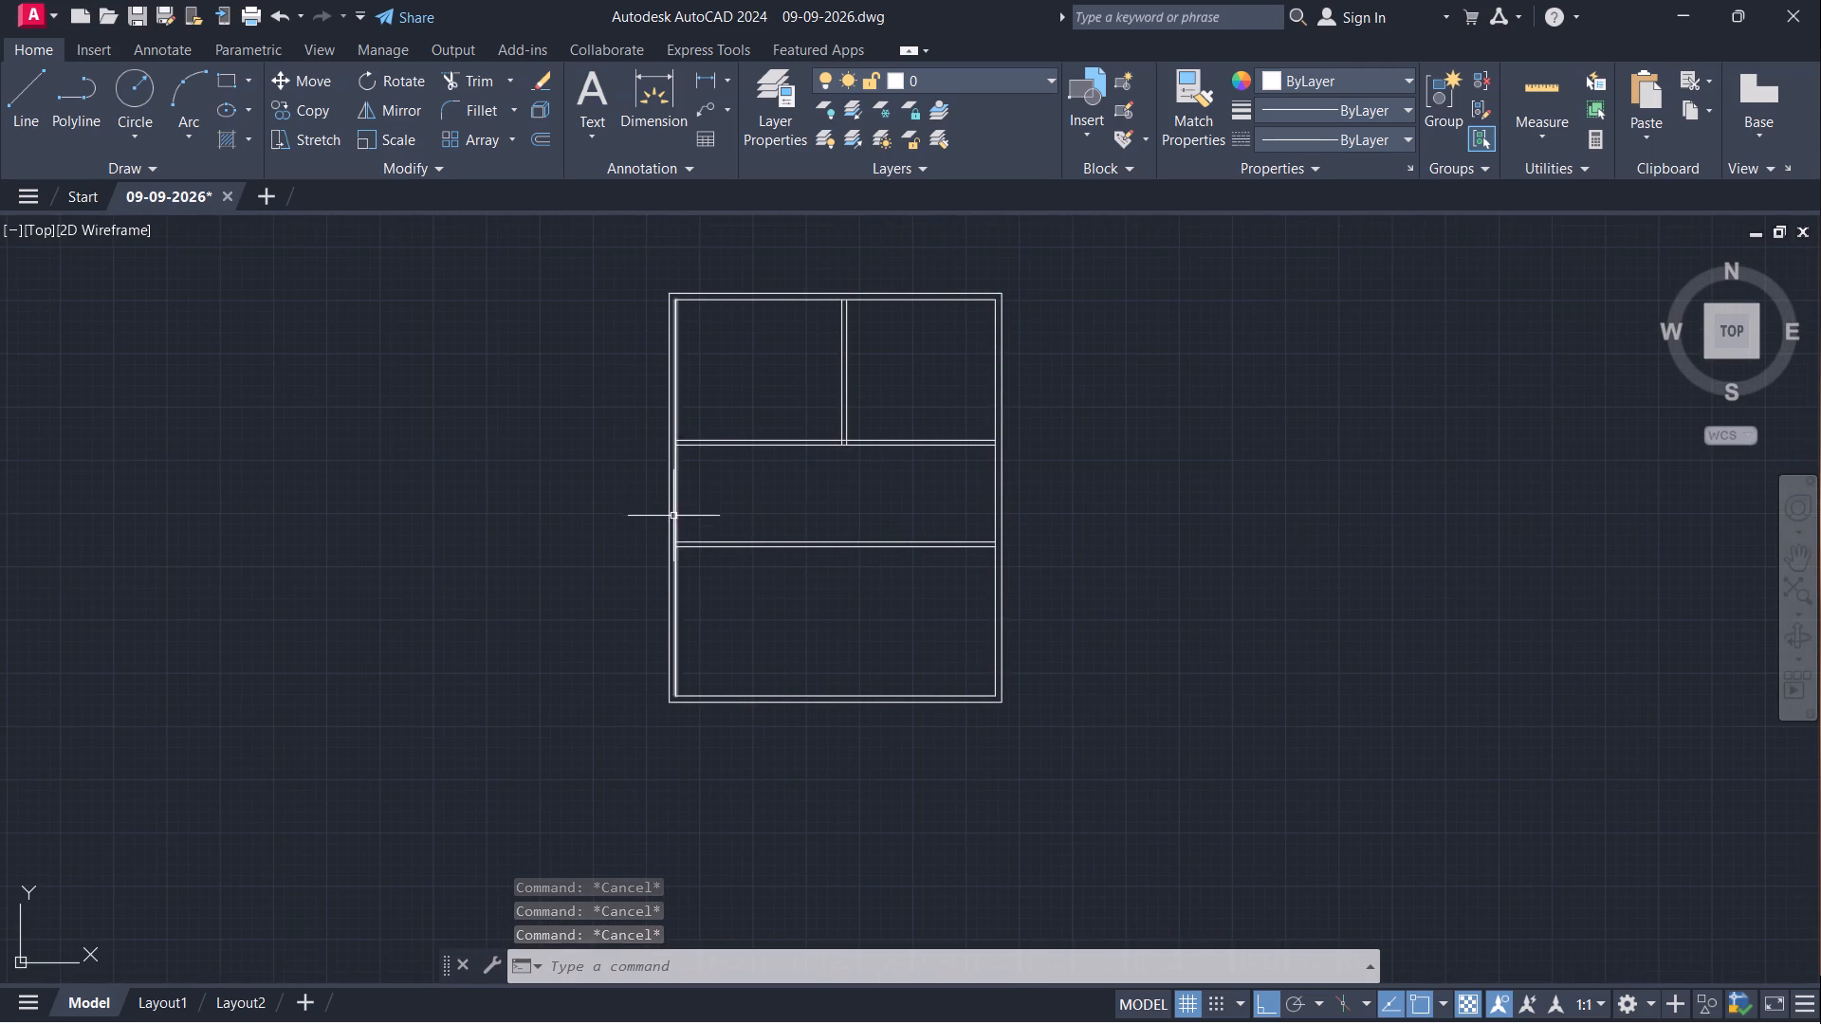
pyautogui.click(706, 77)
pyautogui.scroll(2, 742, 448)
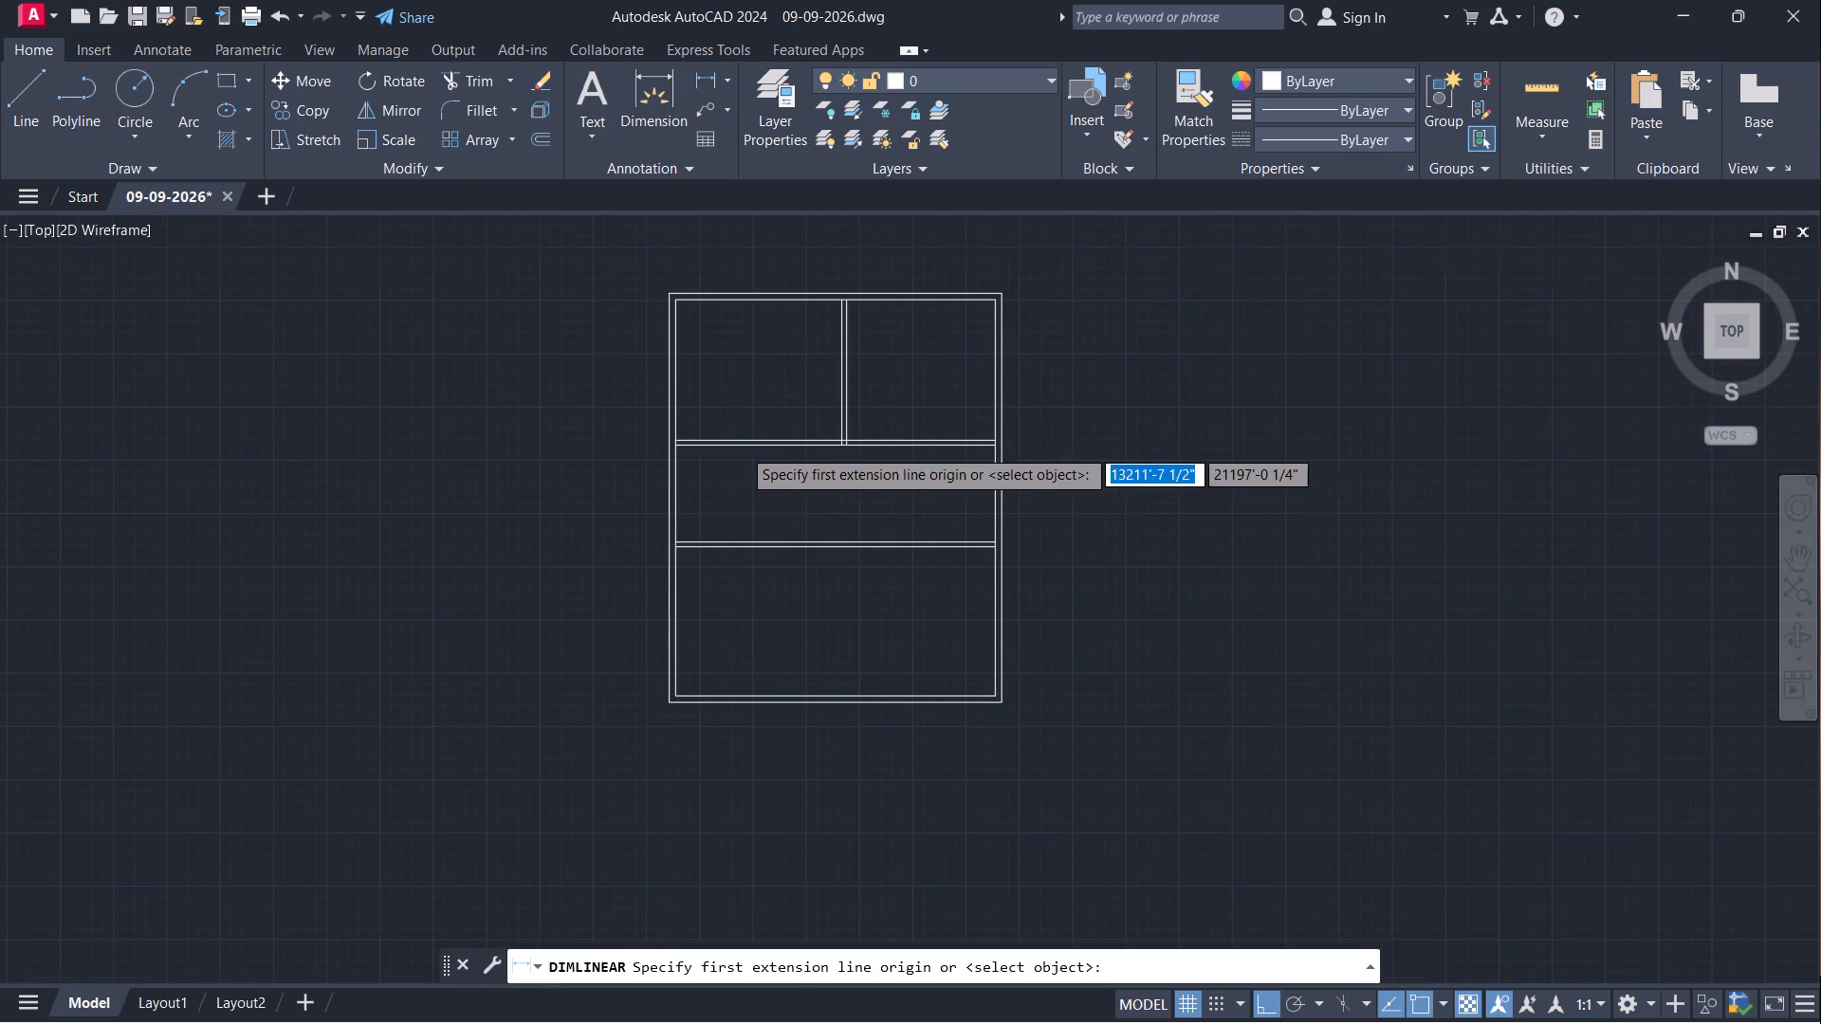
pyautogui.scroll(3, 742, 448)
pyautogui.click(745, 432)
pyautogui.scroll(-4, 763, 543)
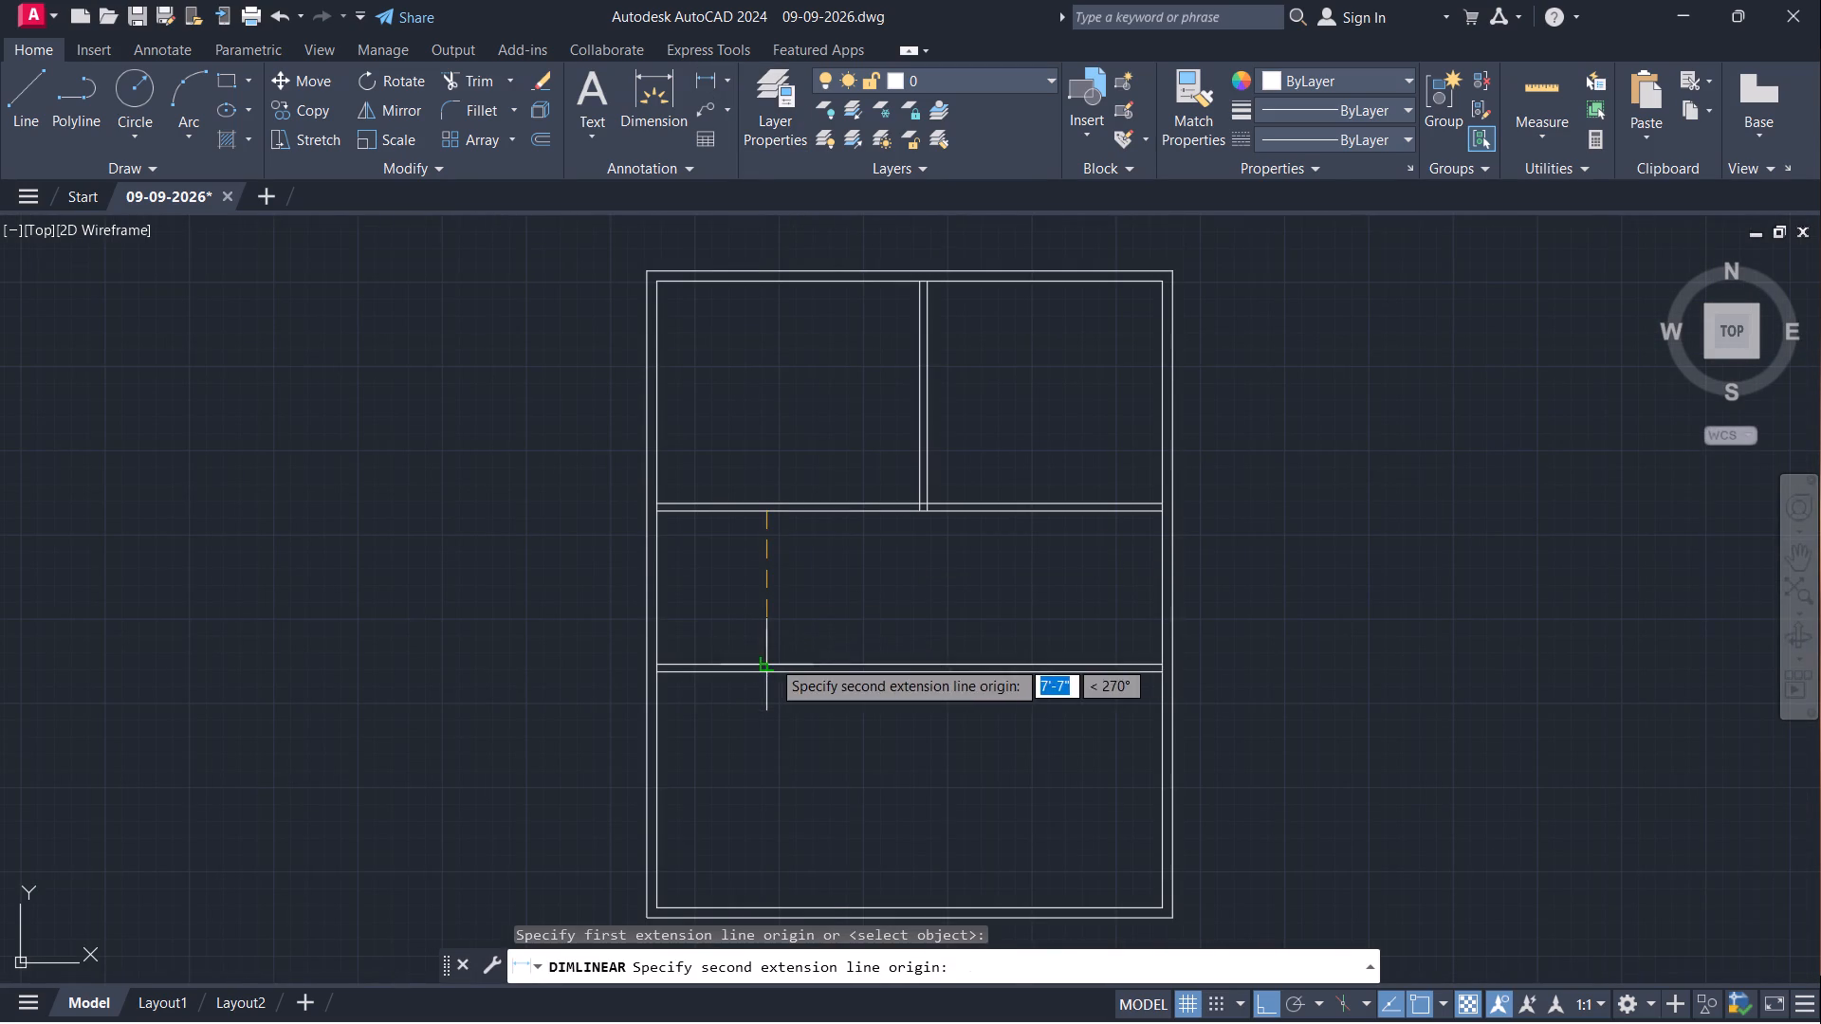
pyautogui.click(771, 659)
pyautogui.scroll(5, 755, 646)
pyautogui.scroll(-3, 792, 606)
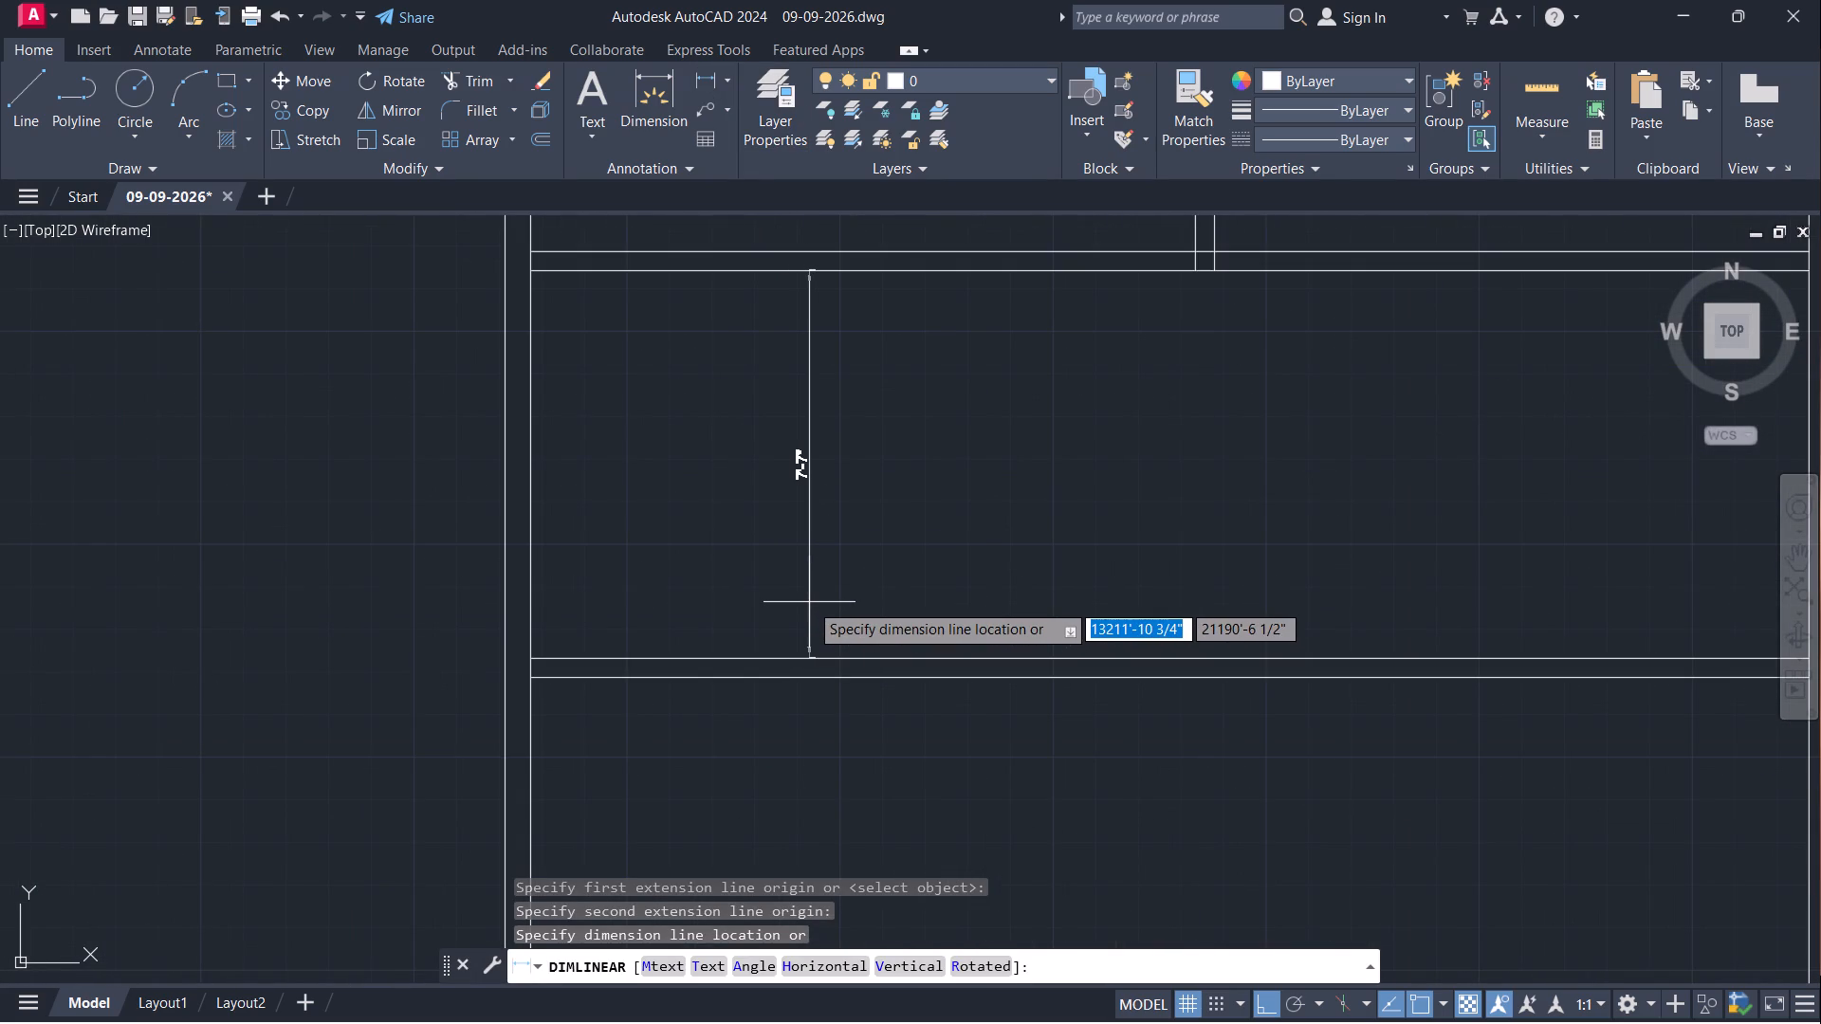
pyautogui.press('Escape')
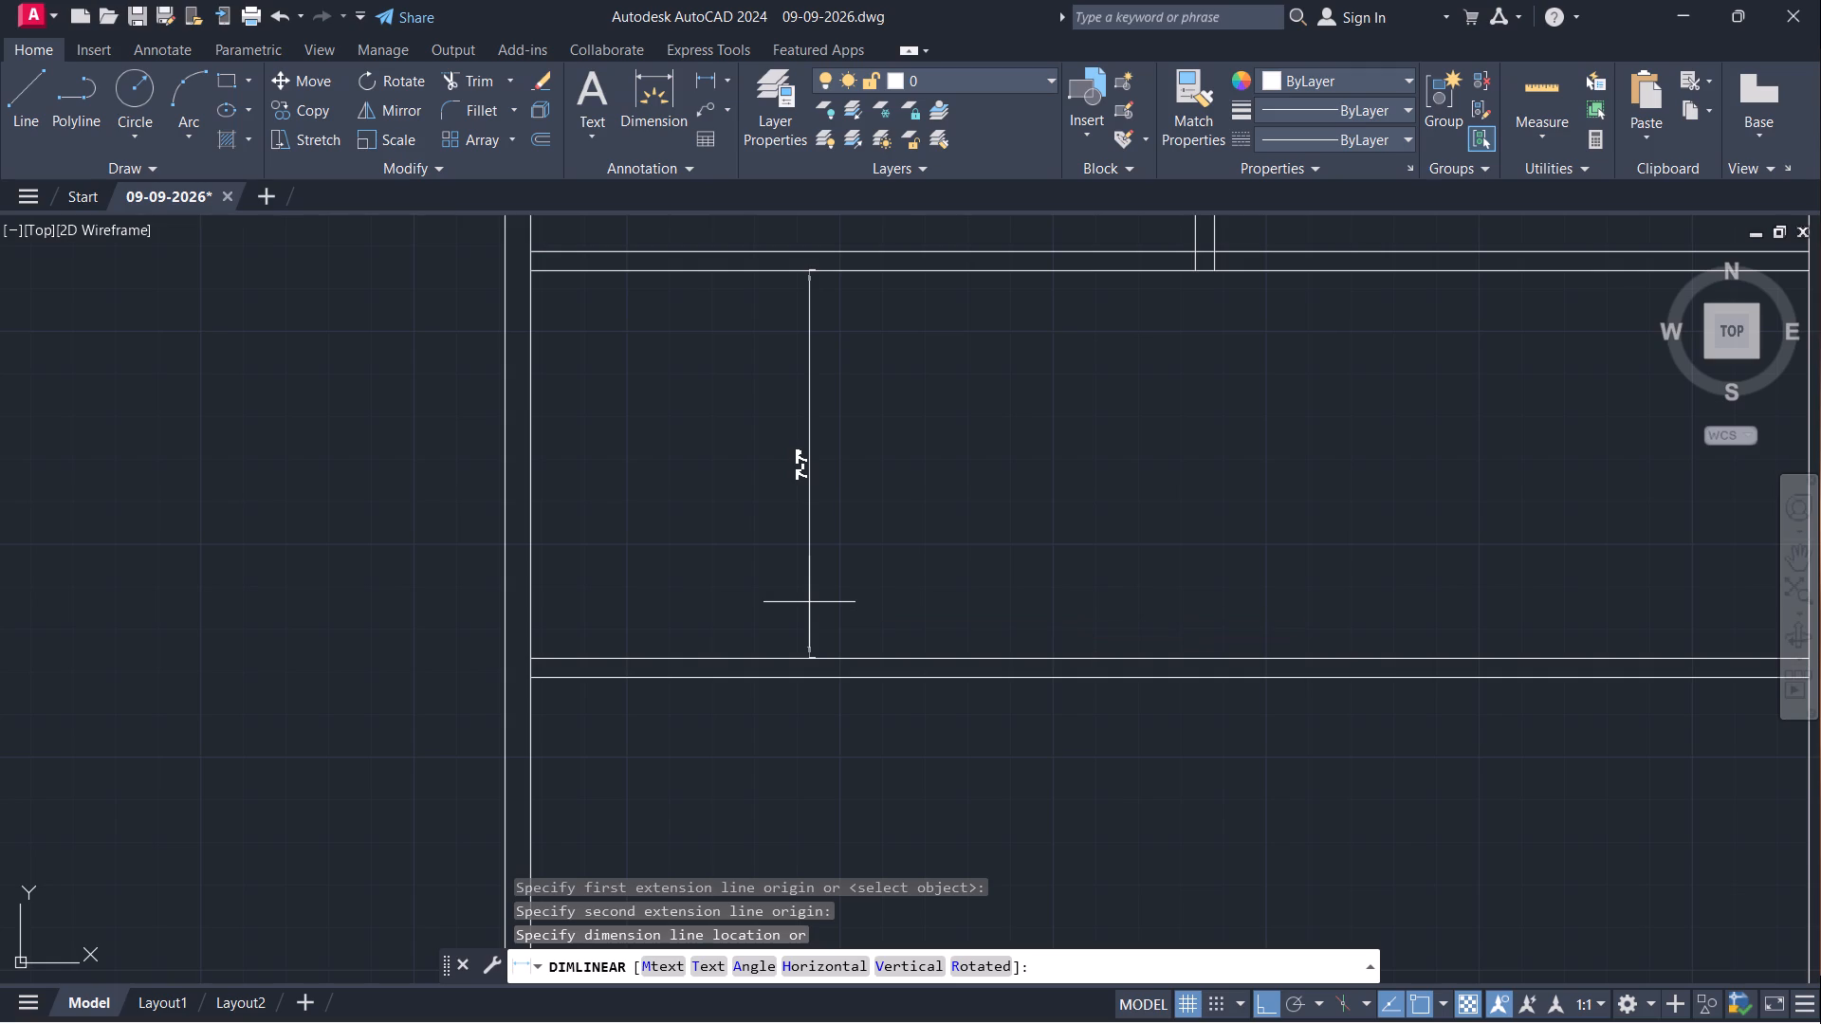
# Trim the right inner wall line between the faces of both horizontal partitions to open those wall junctions.
pyautogui.scroll(-3, 883, 598)
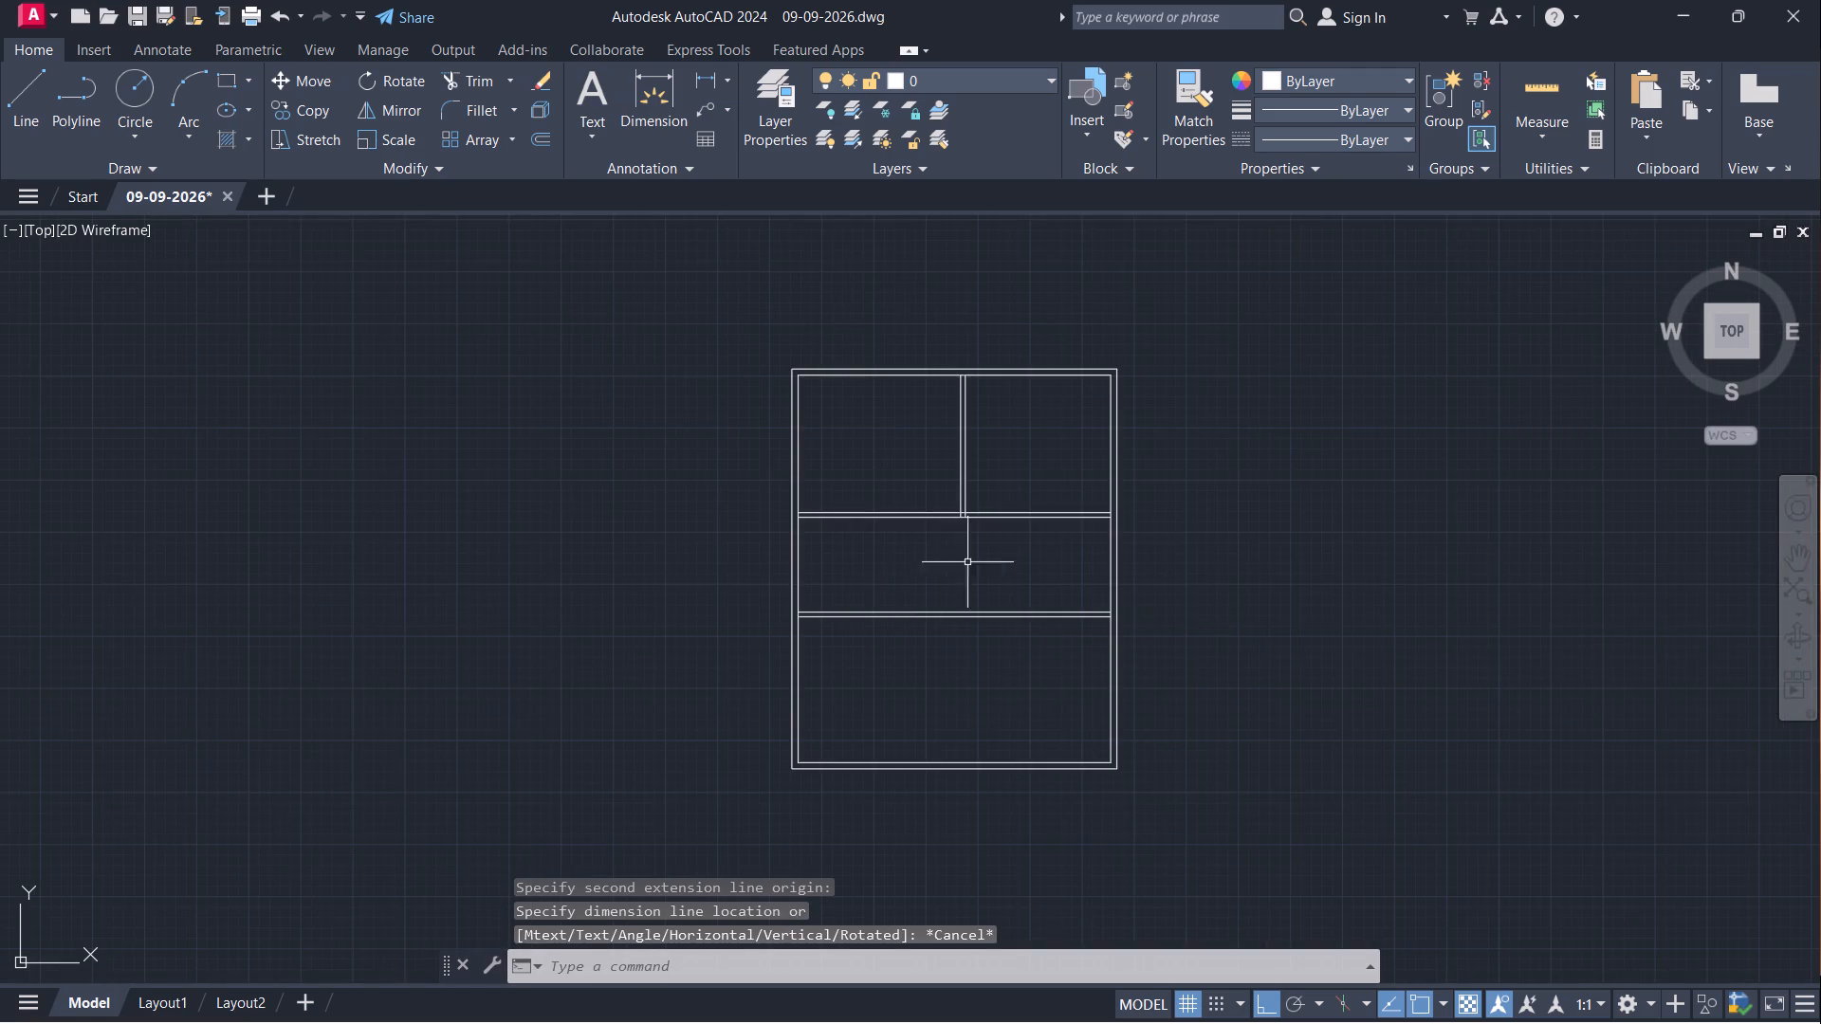
pyautogui.moveTo(969, 562); pyautogui.dragTo(843, 531, button='middle')
pyautogui.scroll(1, 869, 630)
pyautogui.moveTo(912, 603); pyautogui.dragTo(906, 618, button='middle')
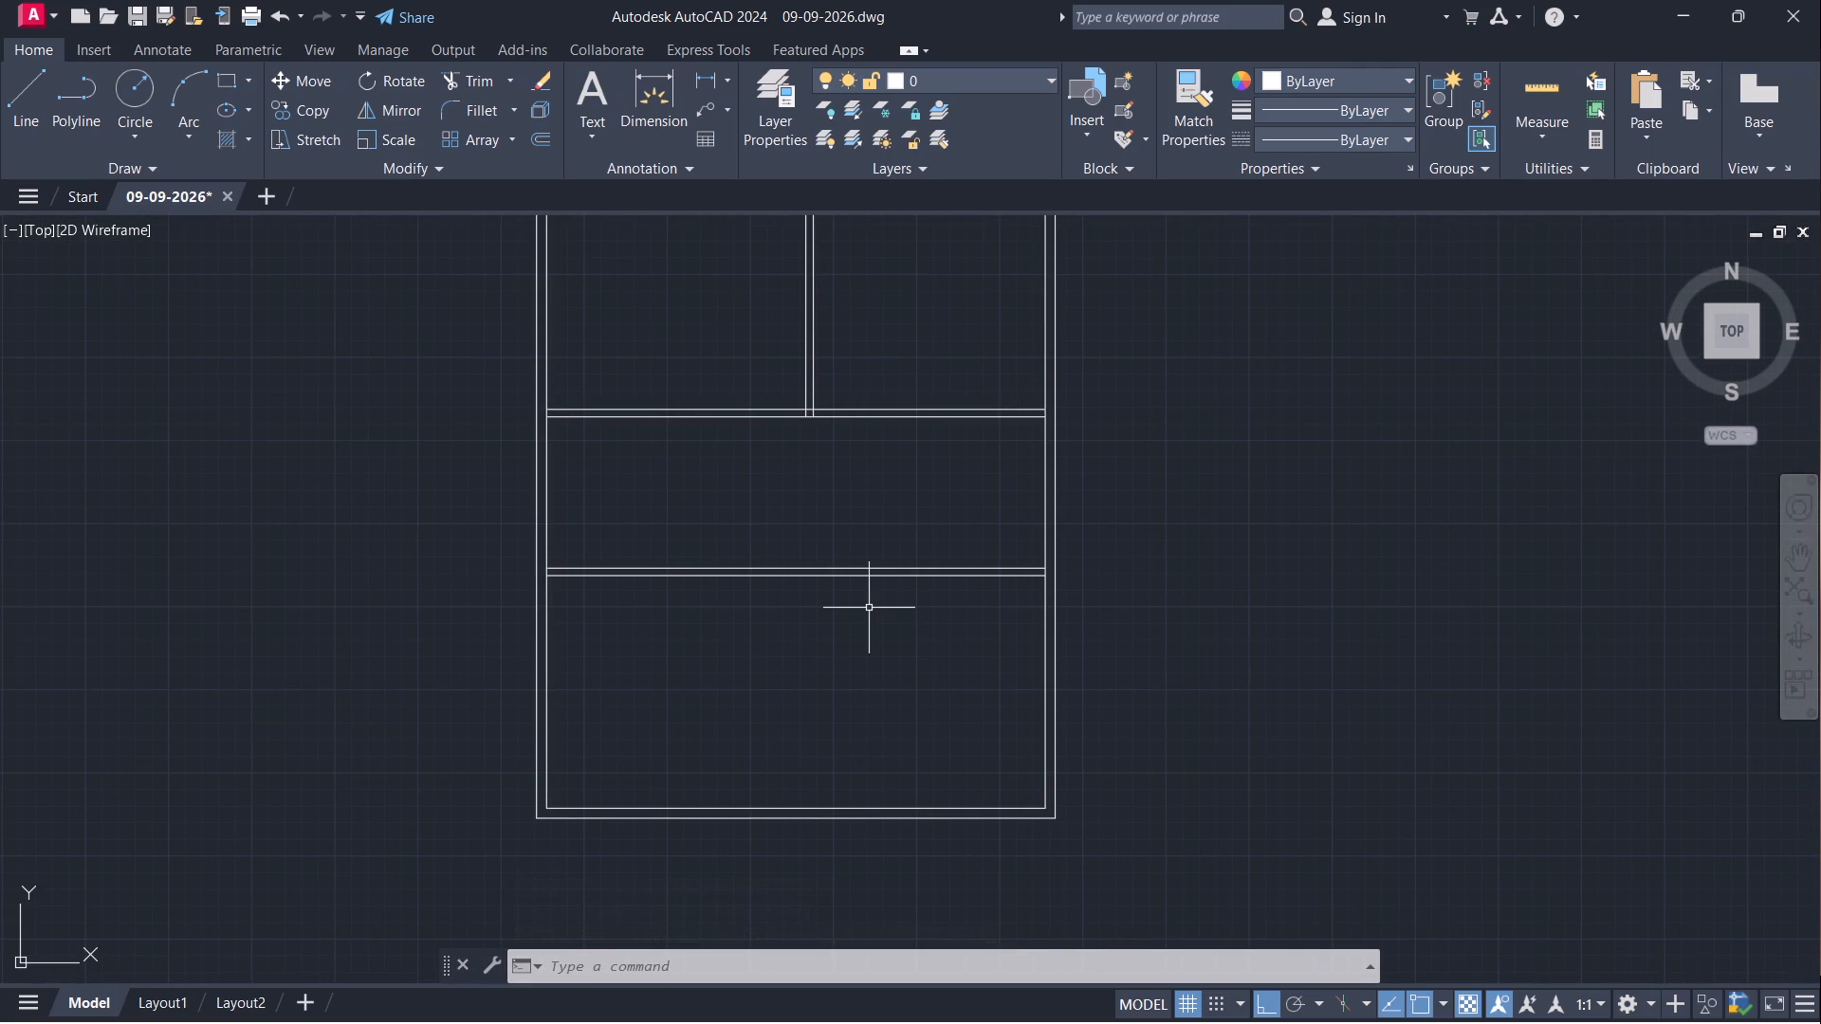
pyautogui.write('tr')
pyautogui.press('Return')
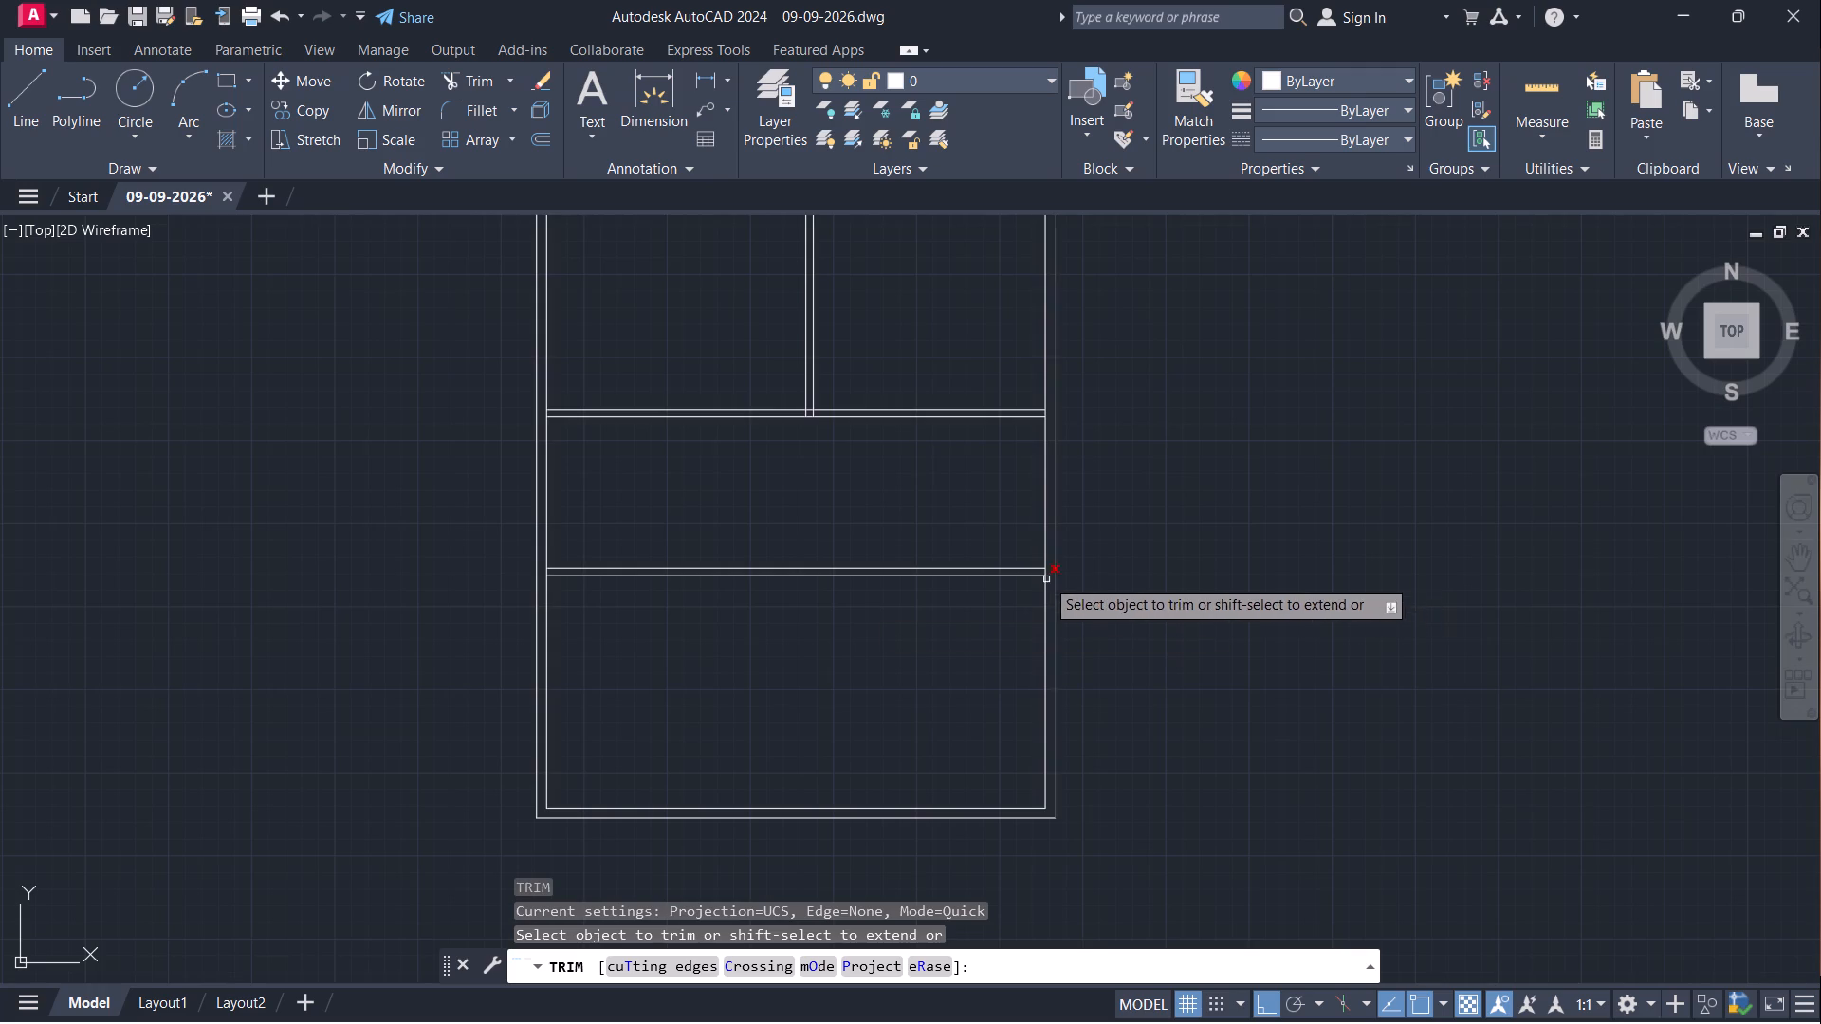
pyautogui.scroll(5, 1040, 562)
pyautogui.click(1082, 667)
pyautogui.click(1039, 679)
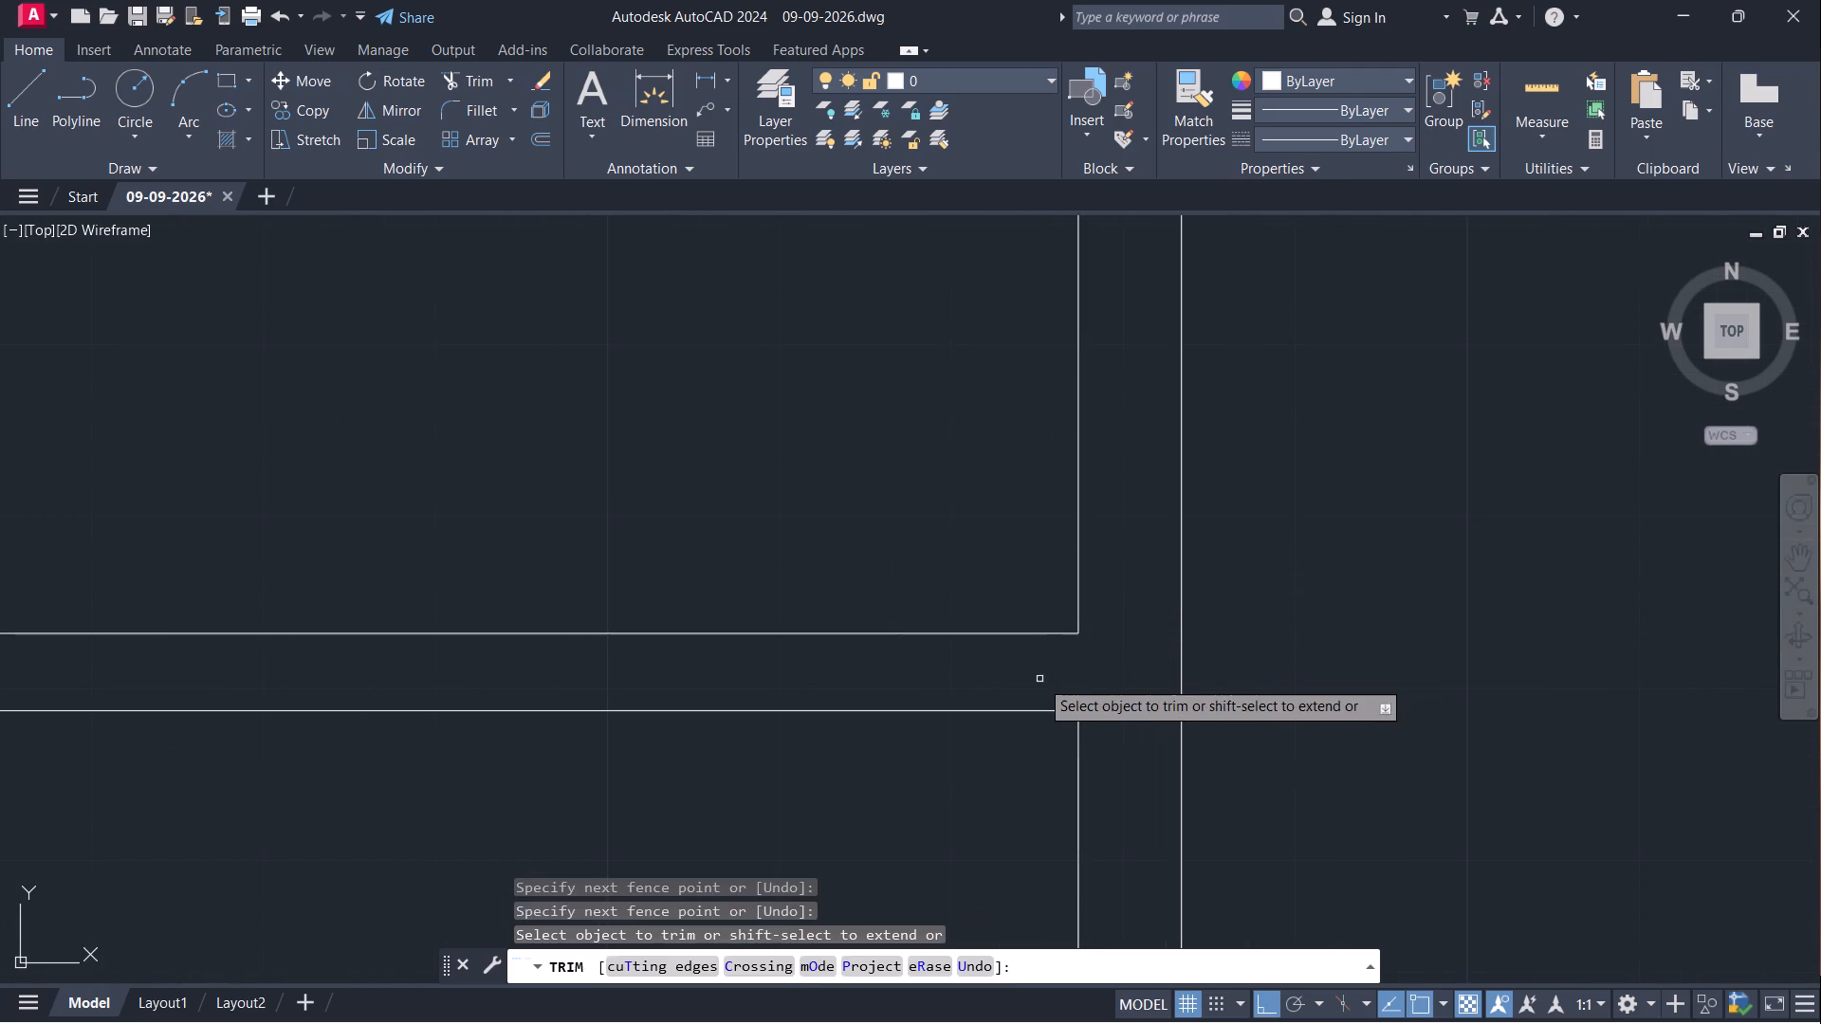
pyautogui.scroll(-4, 1099, 651)
pyautogui.scroll(4, 1100, 405)
pyautogui.click(1101, 393)
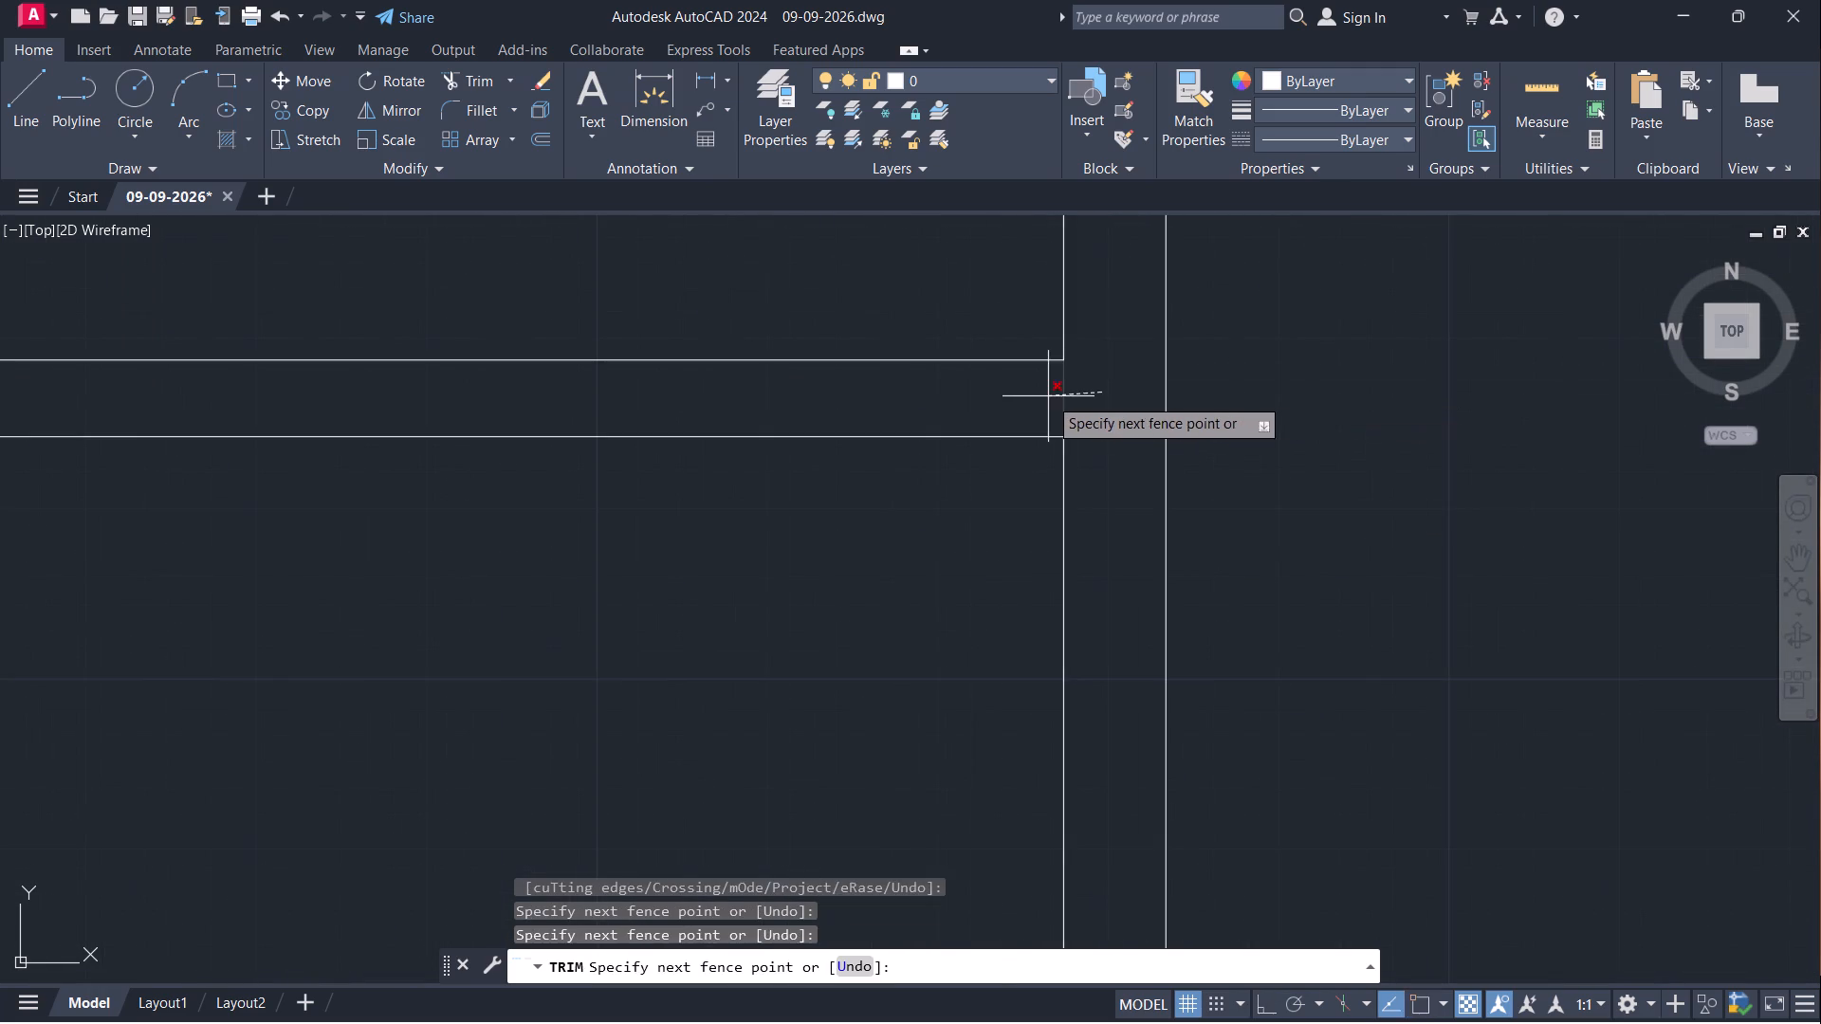
pyautogui.click(1048, 396)
# Trim the vertical partition's line ends inside the upper horizontal partition and the upper face segment between them to open the T-junction.
pyautogui.scroll(-3, 1135, 408)
pyautogui.scroll(4, 525, 395)
pyautogui.moveTo(624, 450); pyautogui.dragTo(487, 425)
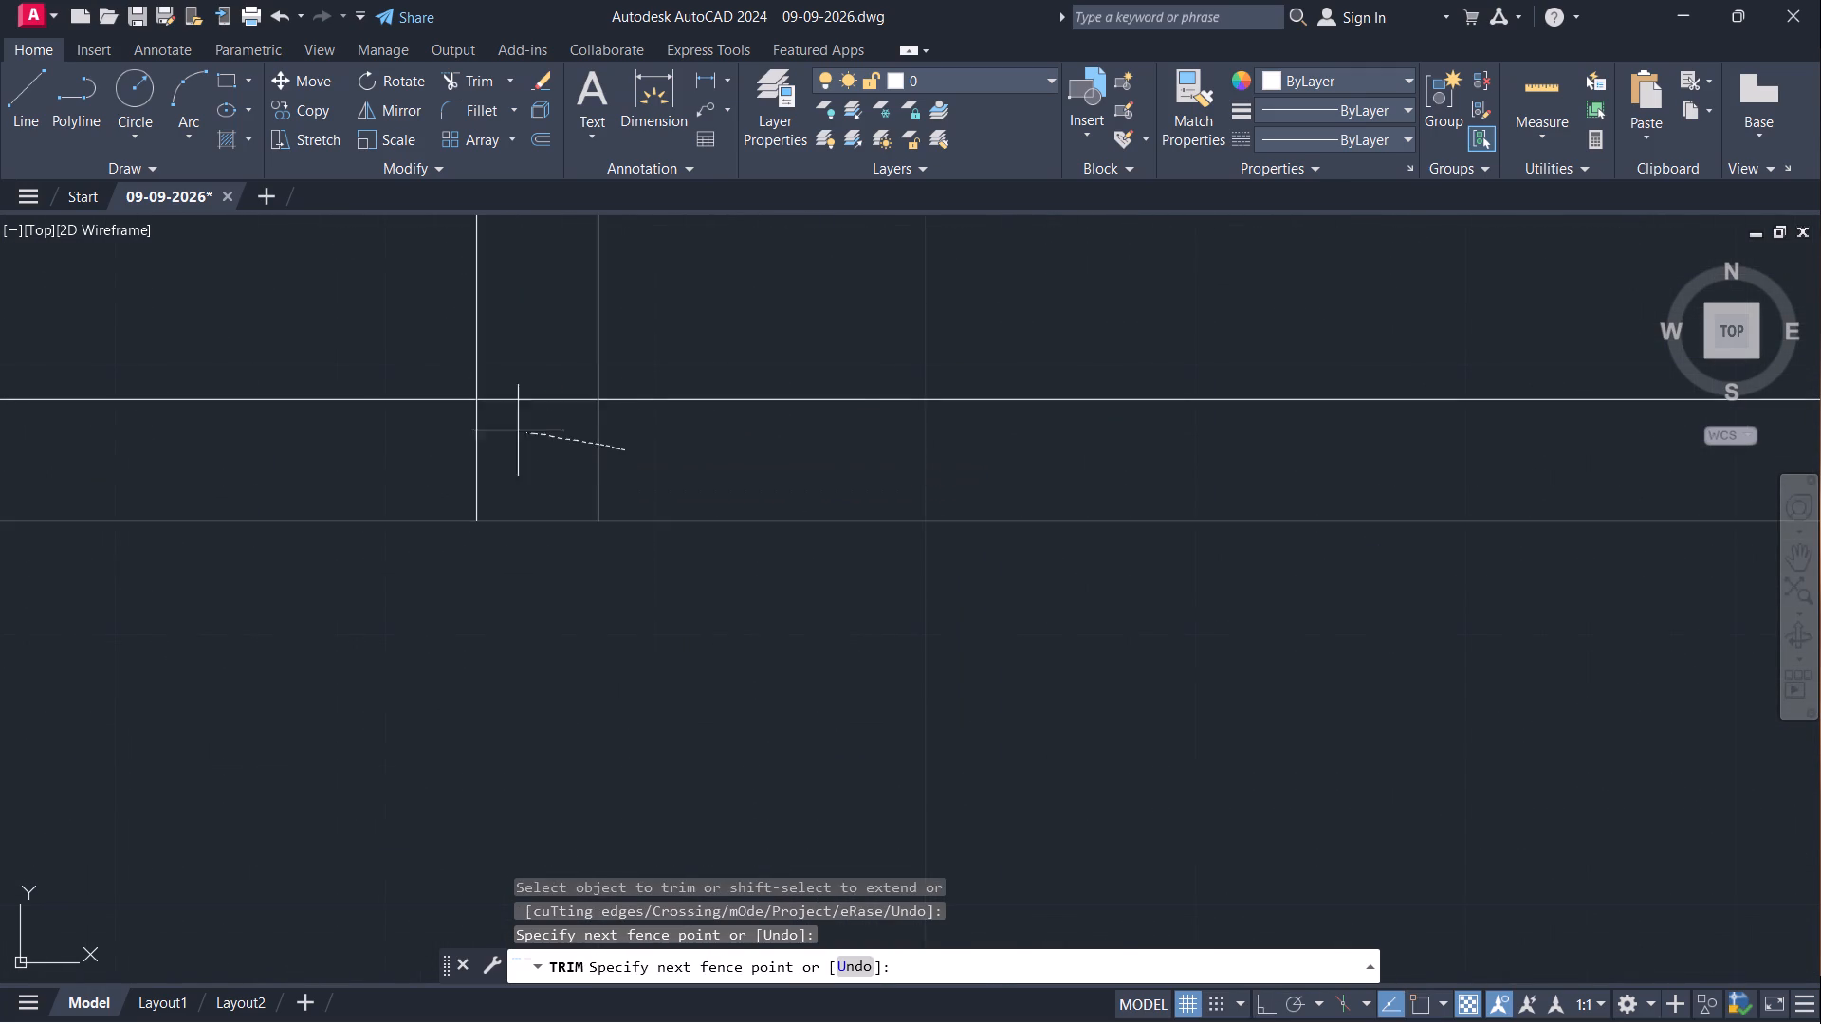
pyautogui.moveTo(487, 425); pyautogui.dragTo(452, 418)
pyautogui.moveTo(510, 375); pyautogui.dragTo(496, 453)
pyautogui.scroll(-4, 548, 439)
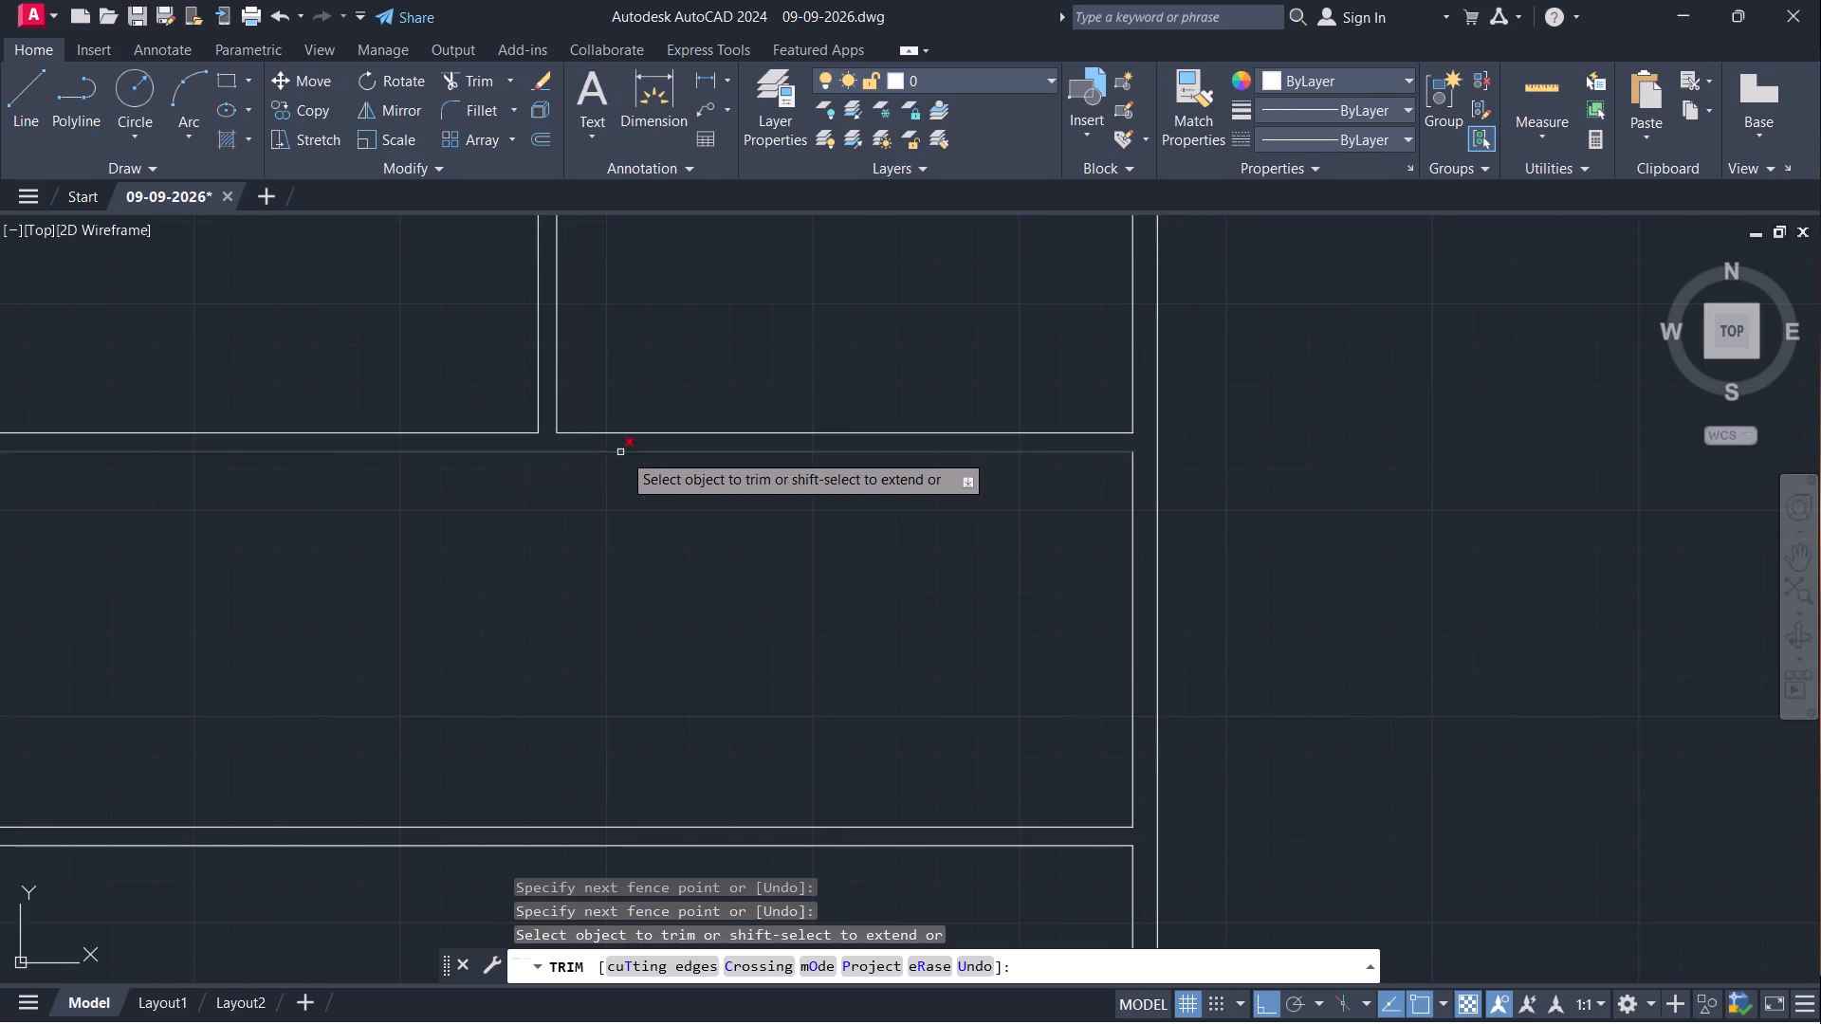
# Trim the left inner wall line between the faces of both horizontal partitions to open those wall junctions.
pyautogui.scroll(-3, 648, 460)
pyautogui.moveTo(612, 522); pyautogui.dragTo(811, 557, button='middle')
pyautogui.scroll(5, 646, 497)
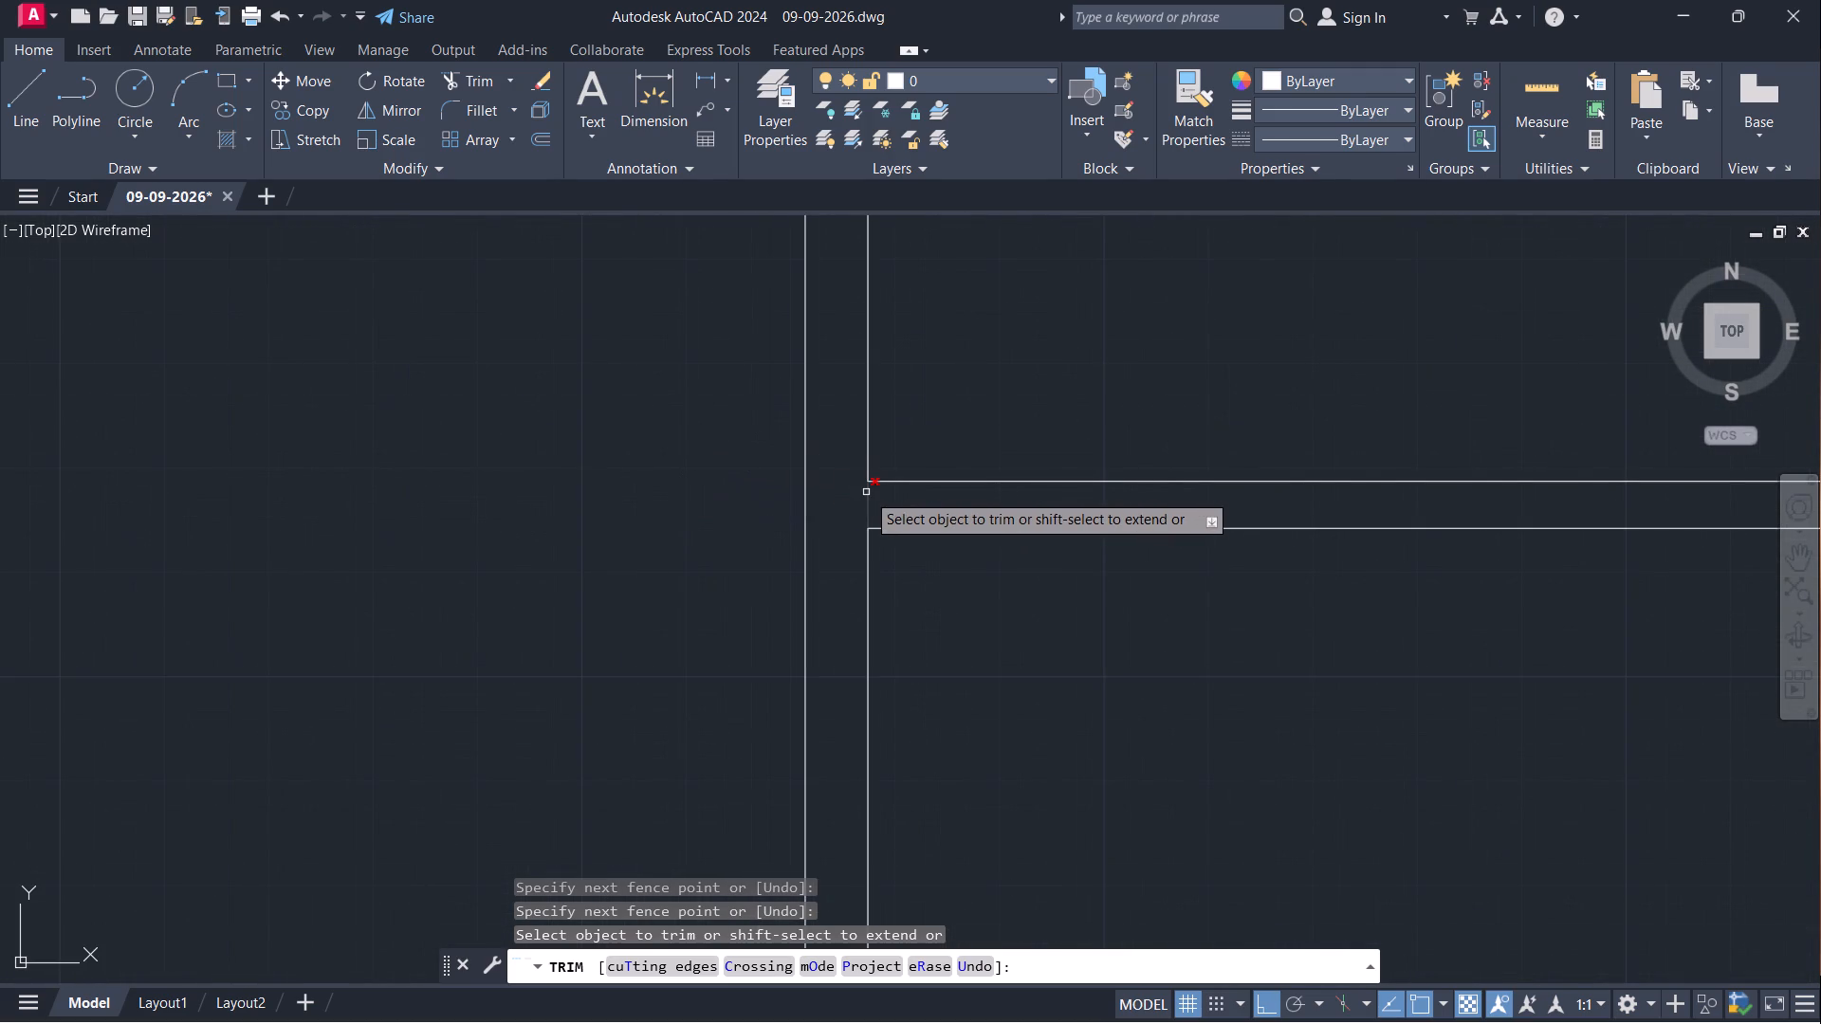
pyautogui.click(866, 492)
pyautogui.scroll(-5, 940, 599)
pyautogui.moveTo(1077, 648); pyautogui.dragTo(943, 594, button='middle')
pyautogui.scroll(6, 790, 627)
pyautogui.click(777, 726)
pyautogui.click(732, 726)
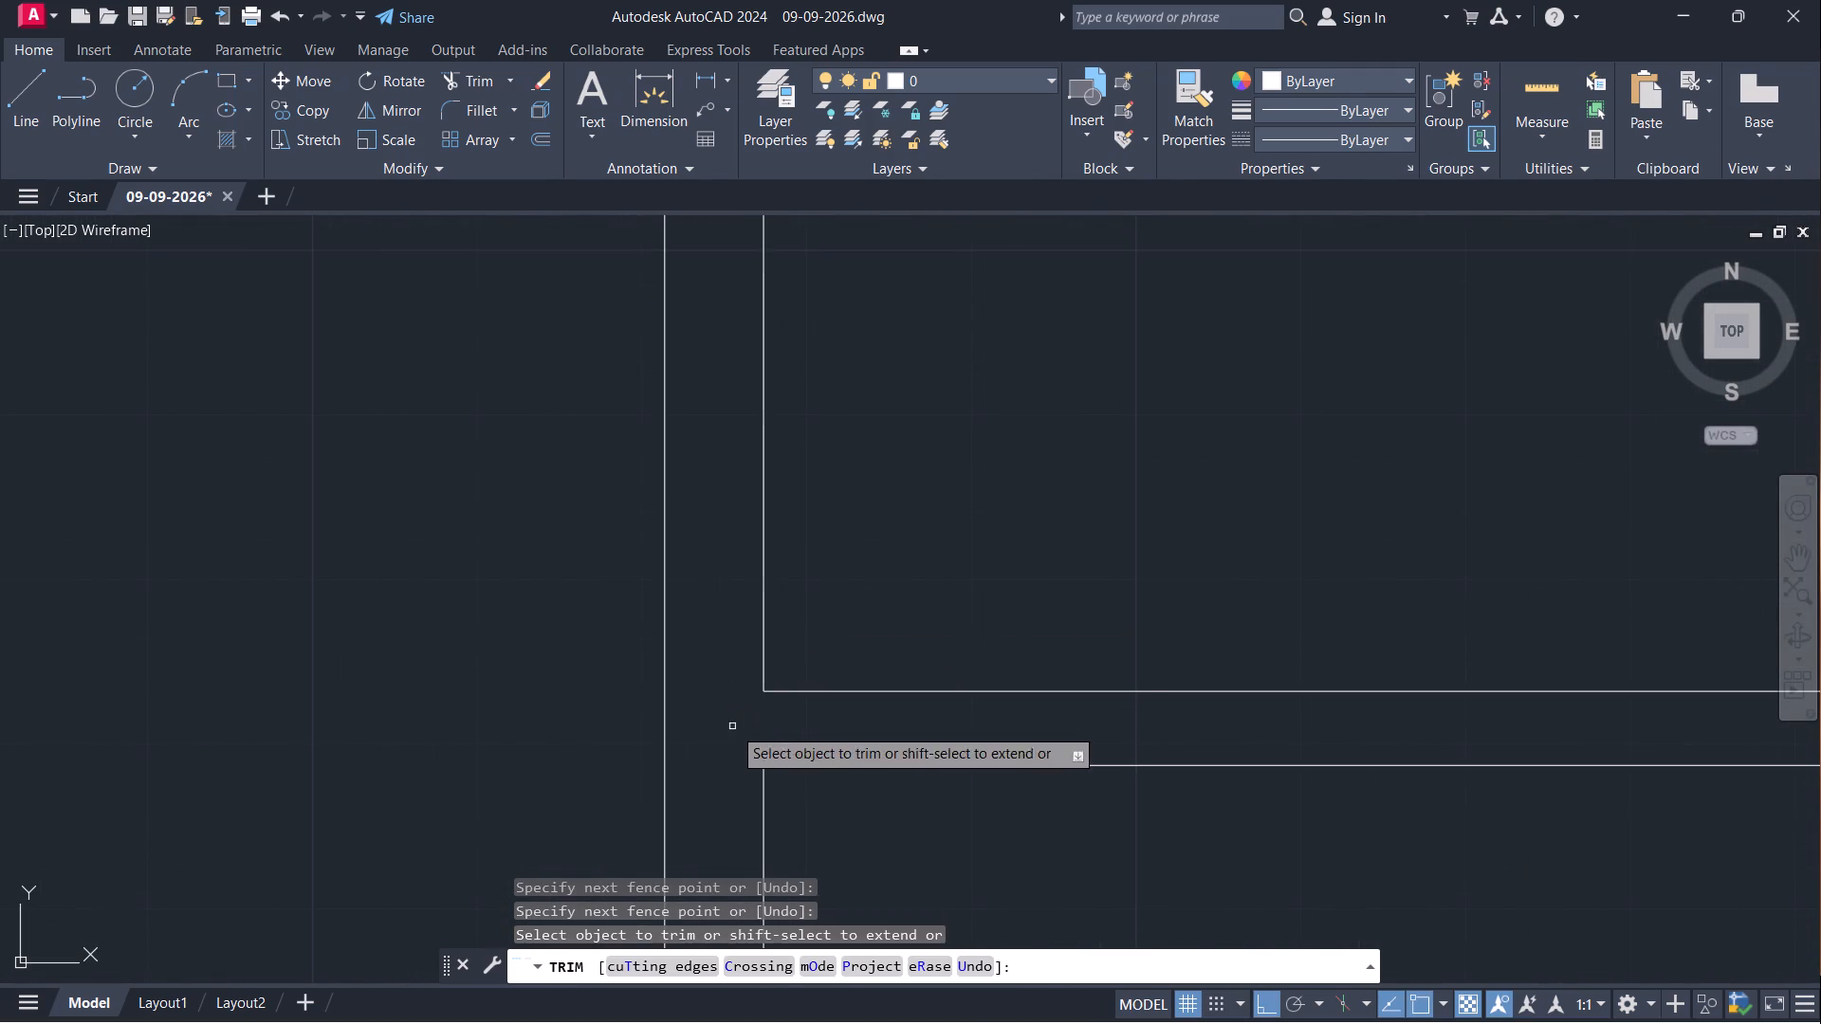
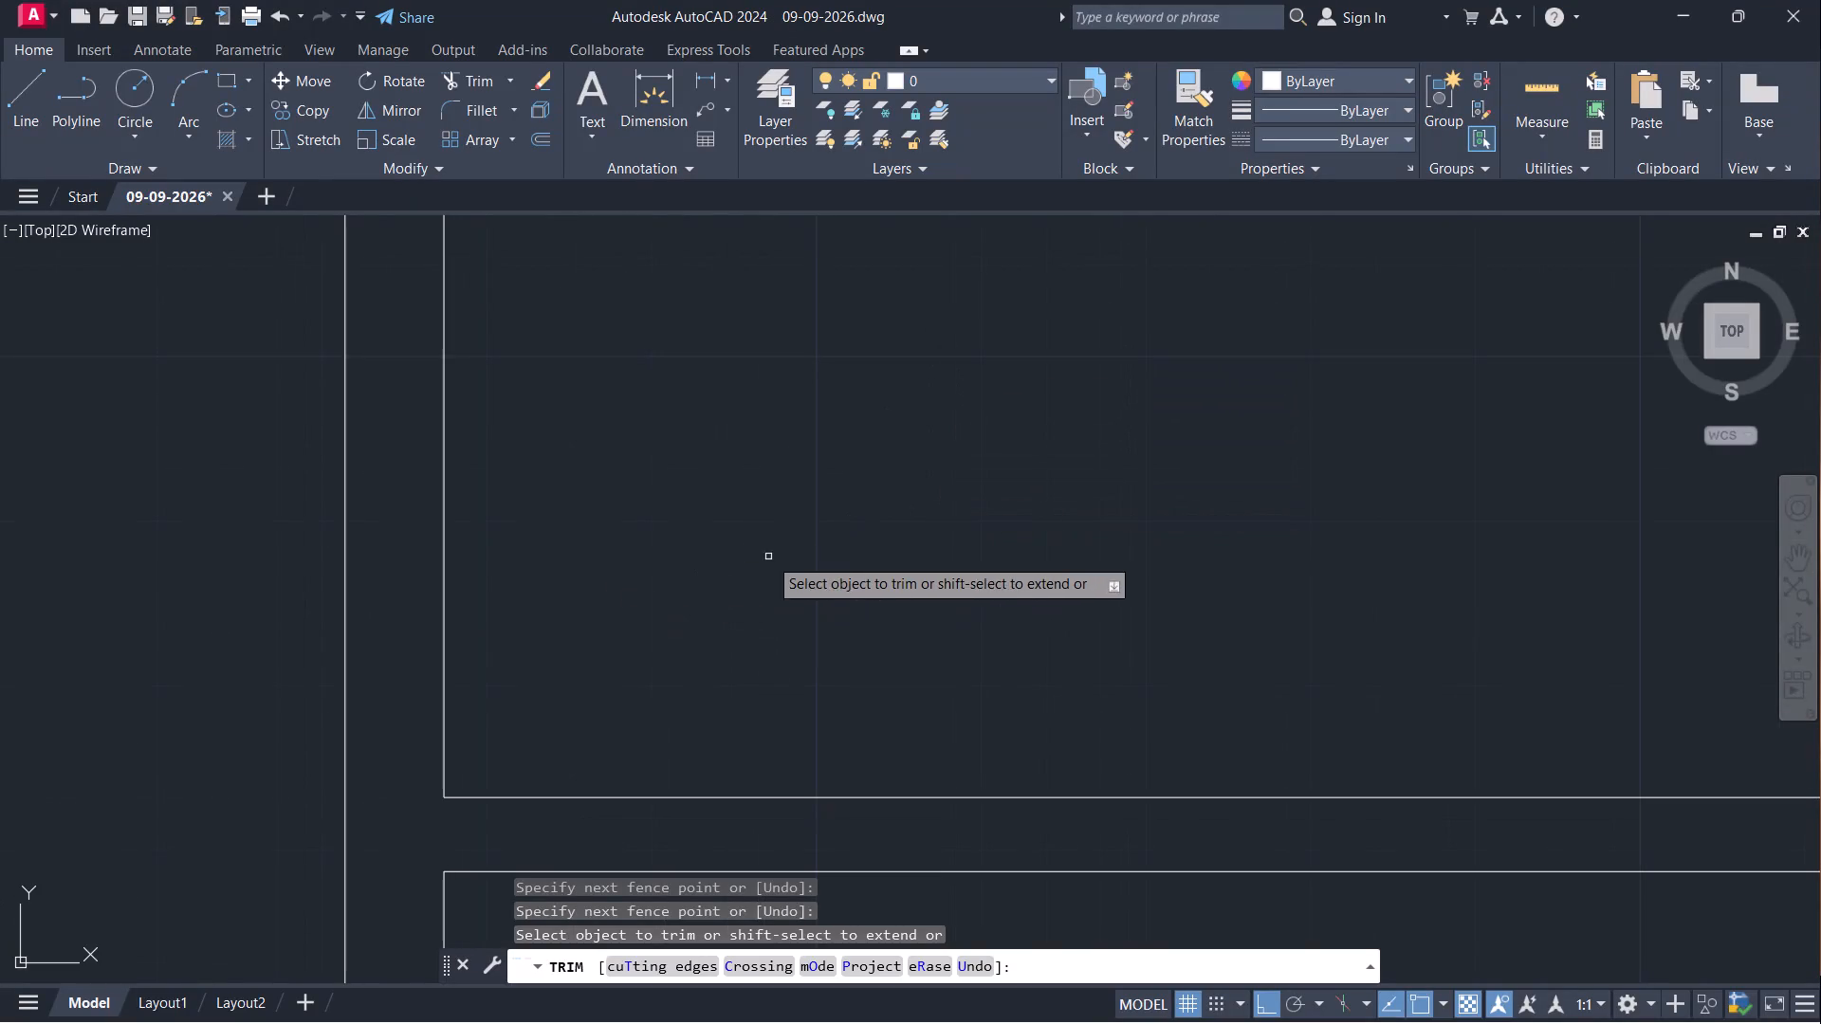
# Offset the right inner wall line below the lower horizontal partition 10' into the room as a new vertical partition face.
pyautogui.moveTo(768, 557); pyautogui.dragTo(749, 563, button='middle')
pyautogui.scroll(-1, 747, 562)
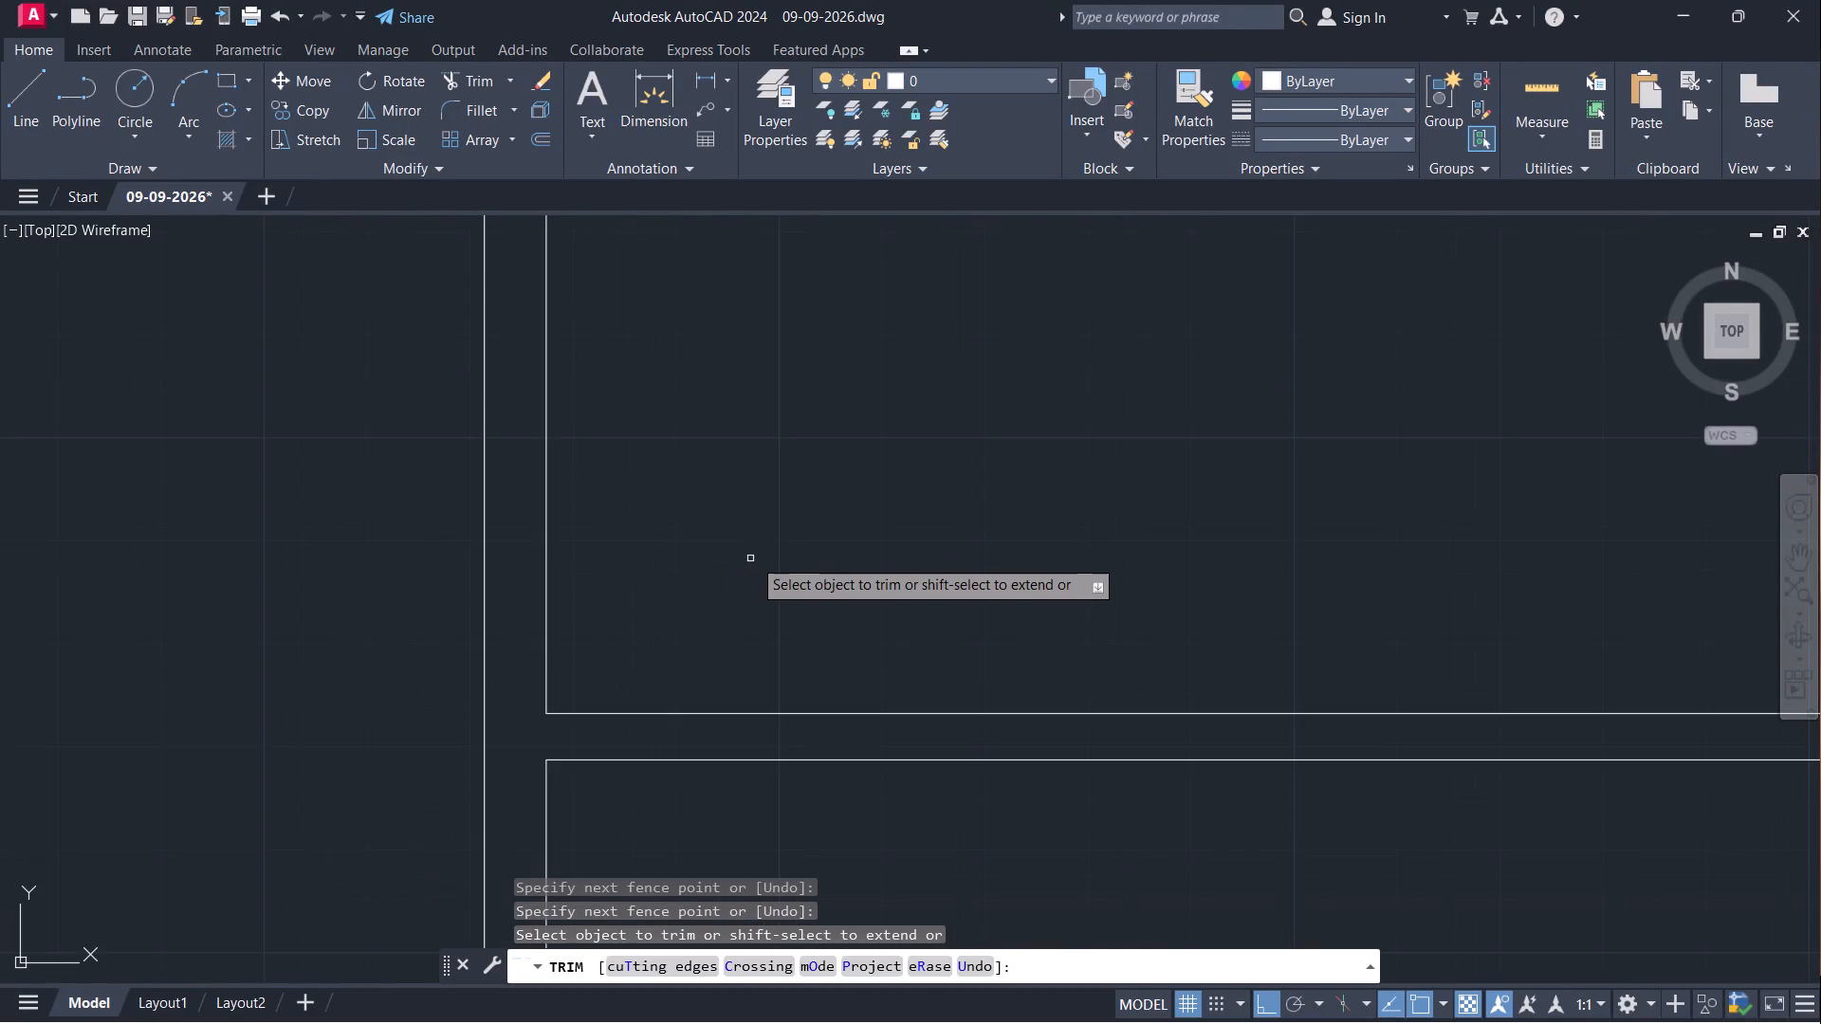
pyautogui.scroll(-2, 763, 552)
pyautogui.moveTo(779, 544); pyautogui.dragTo(606, 573, button='middle')
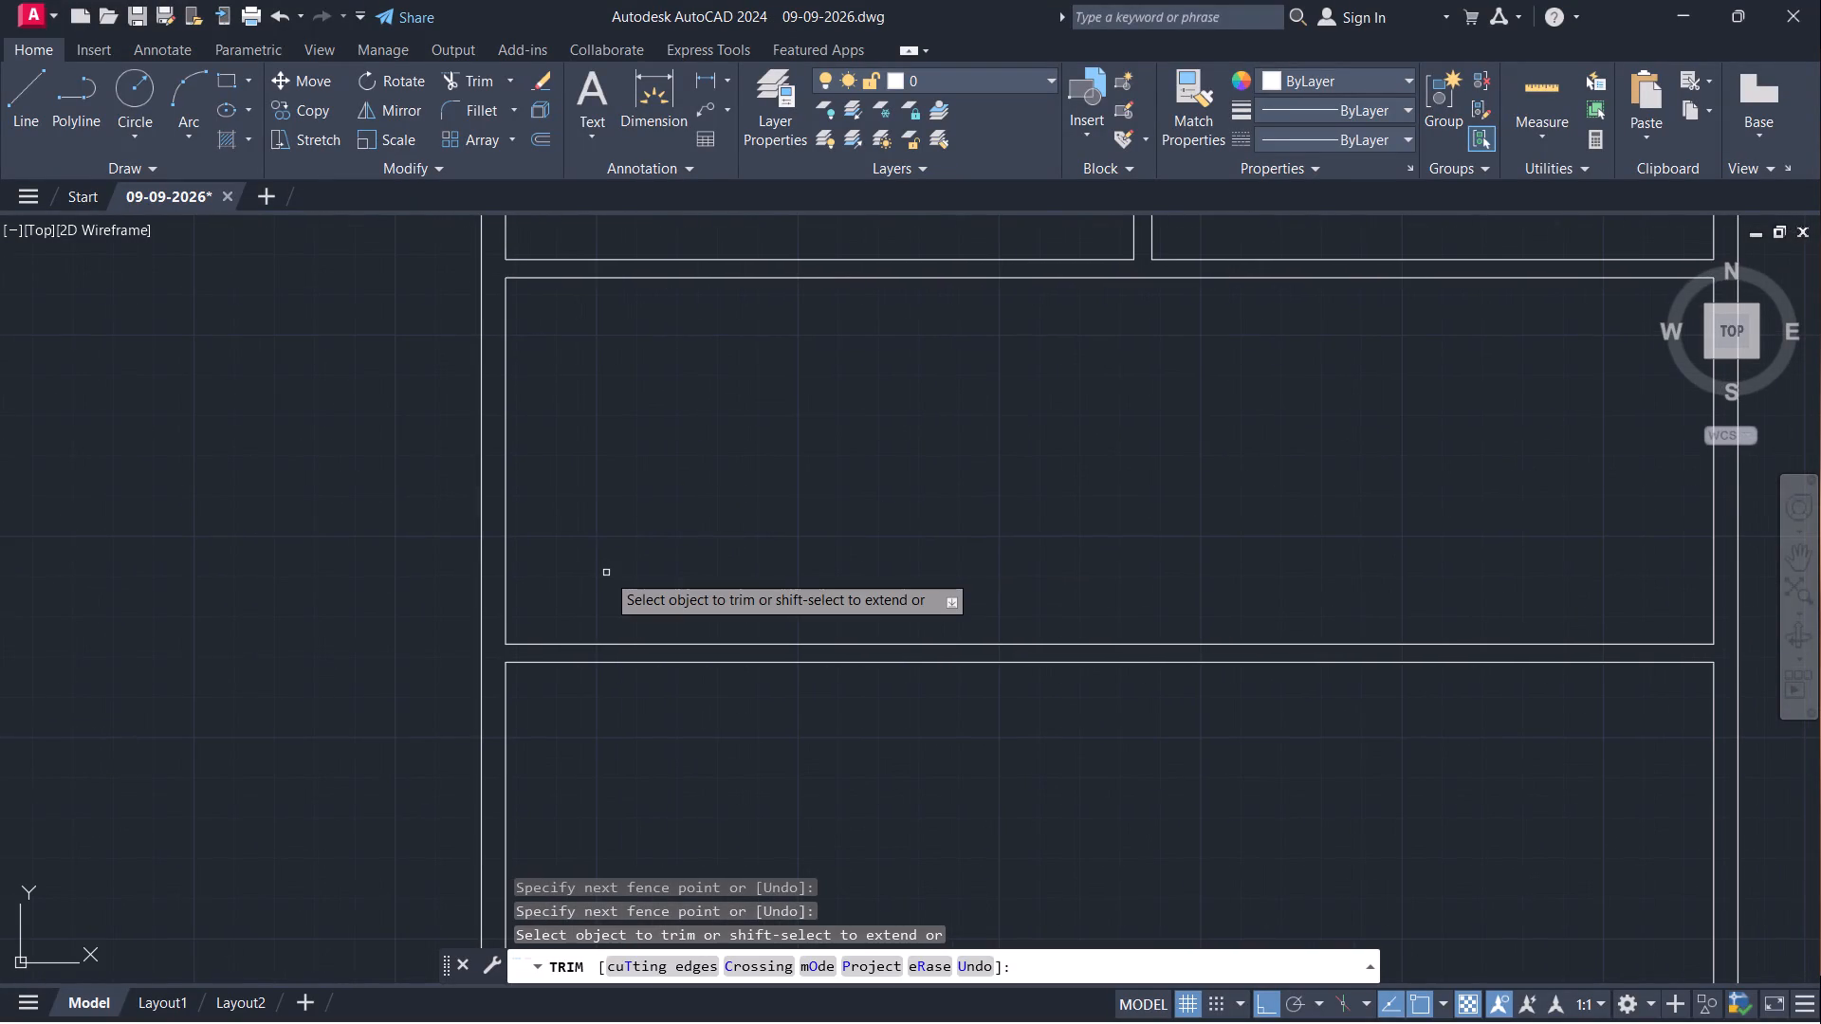
pyautogui.scroll(-1, 677, 594)
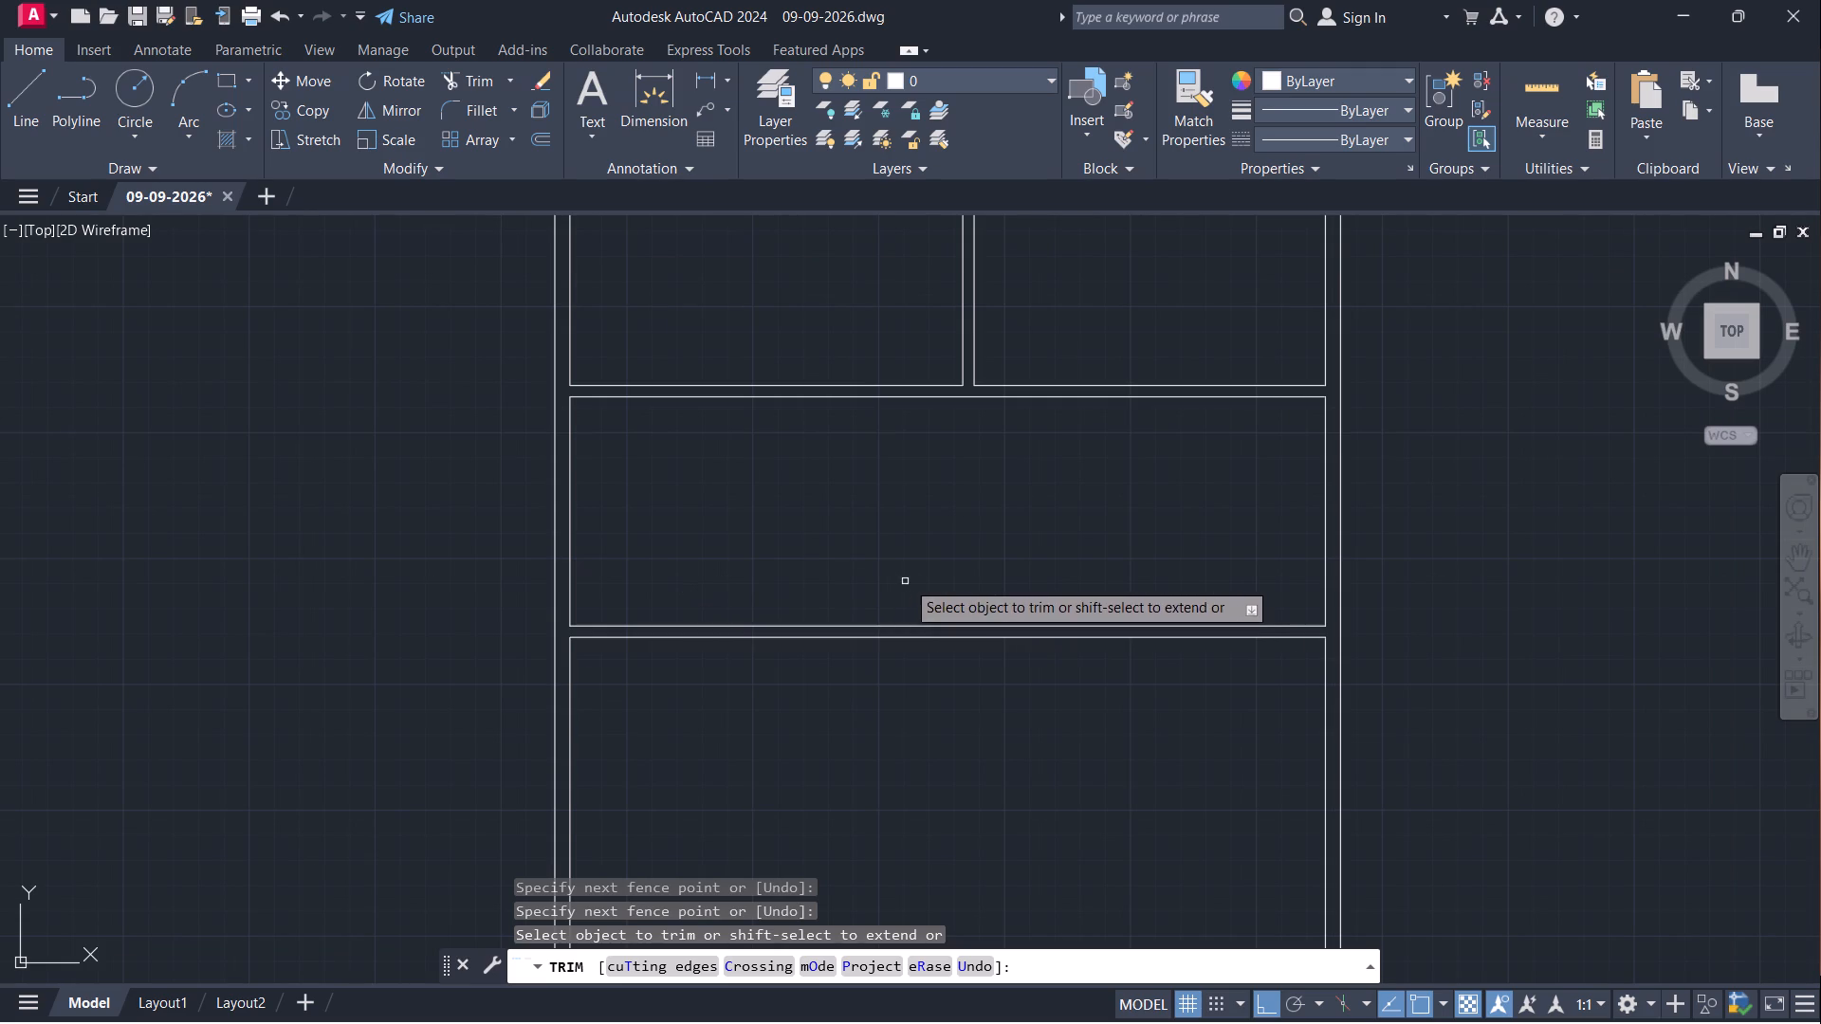
pyautogui.moveTo(865, 776); pyautogui.dragTo(863, 693, button='middle')
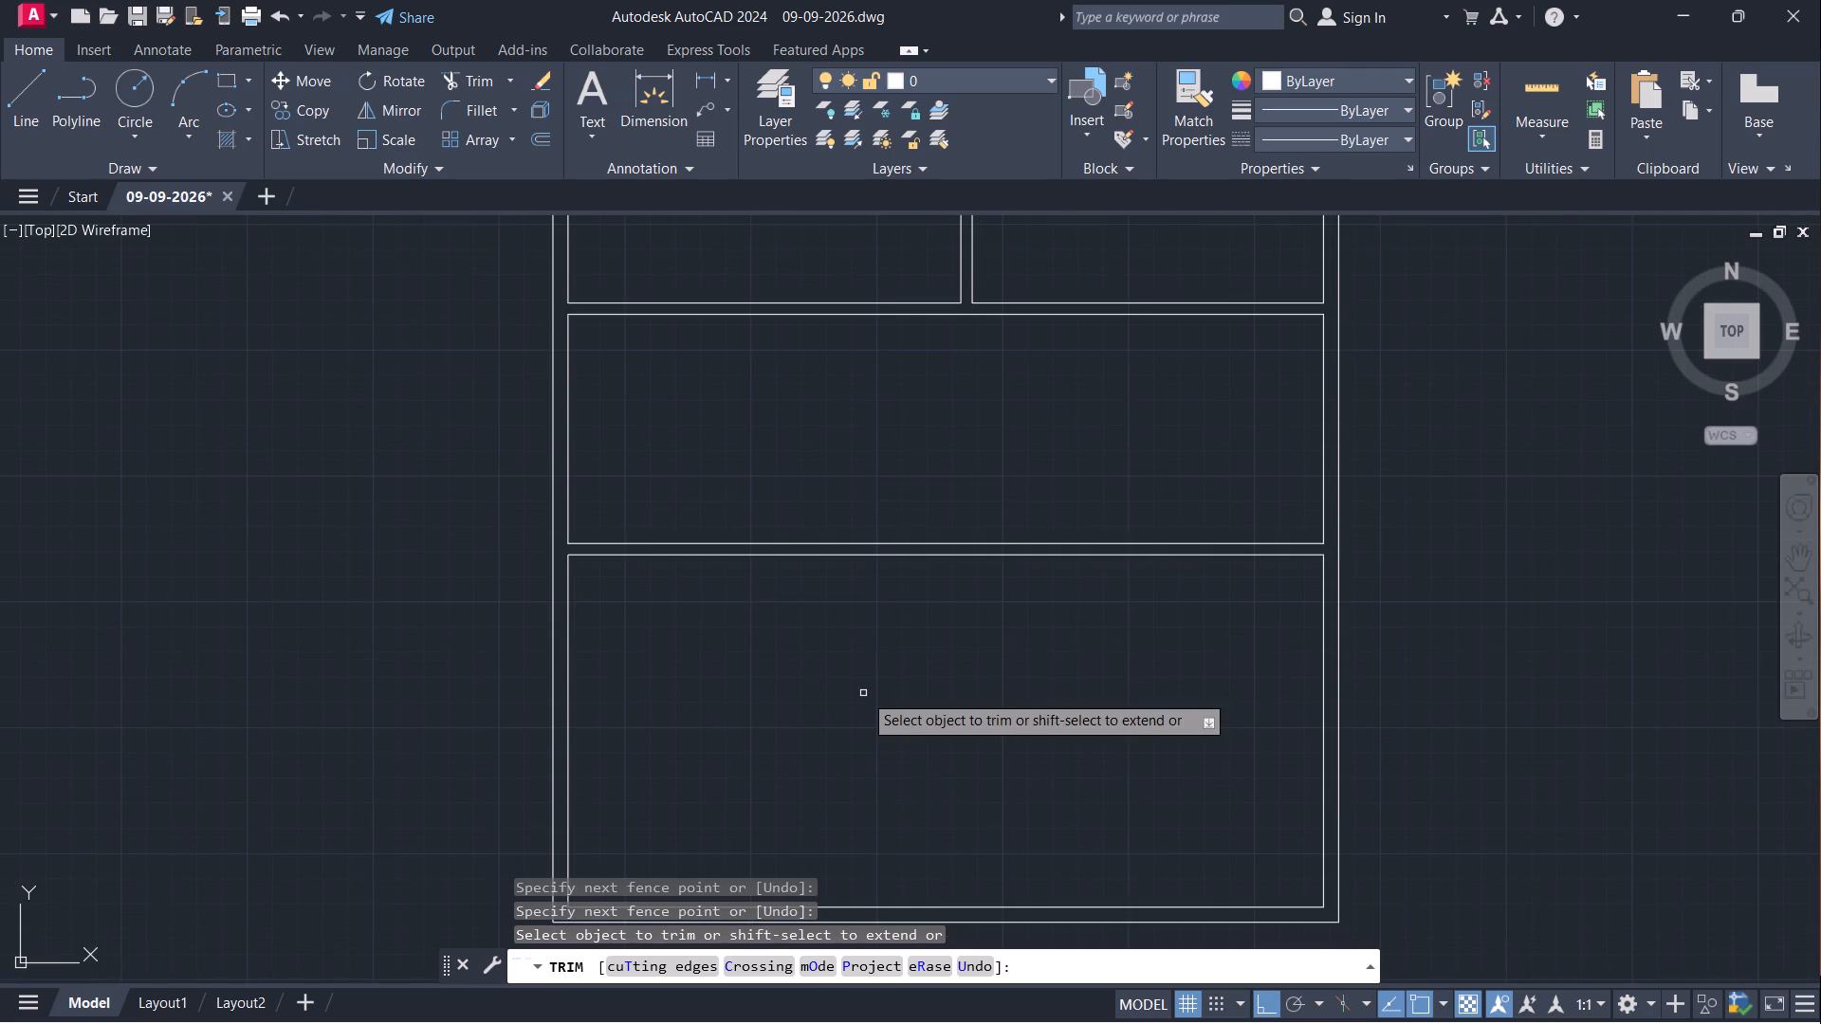
pyautogui.press('Escape')
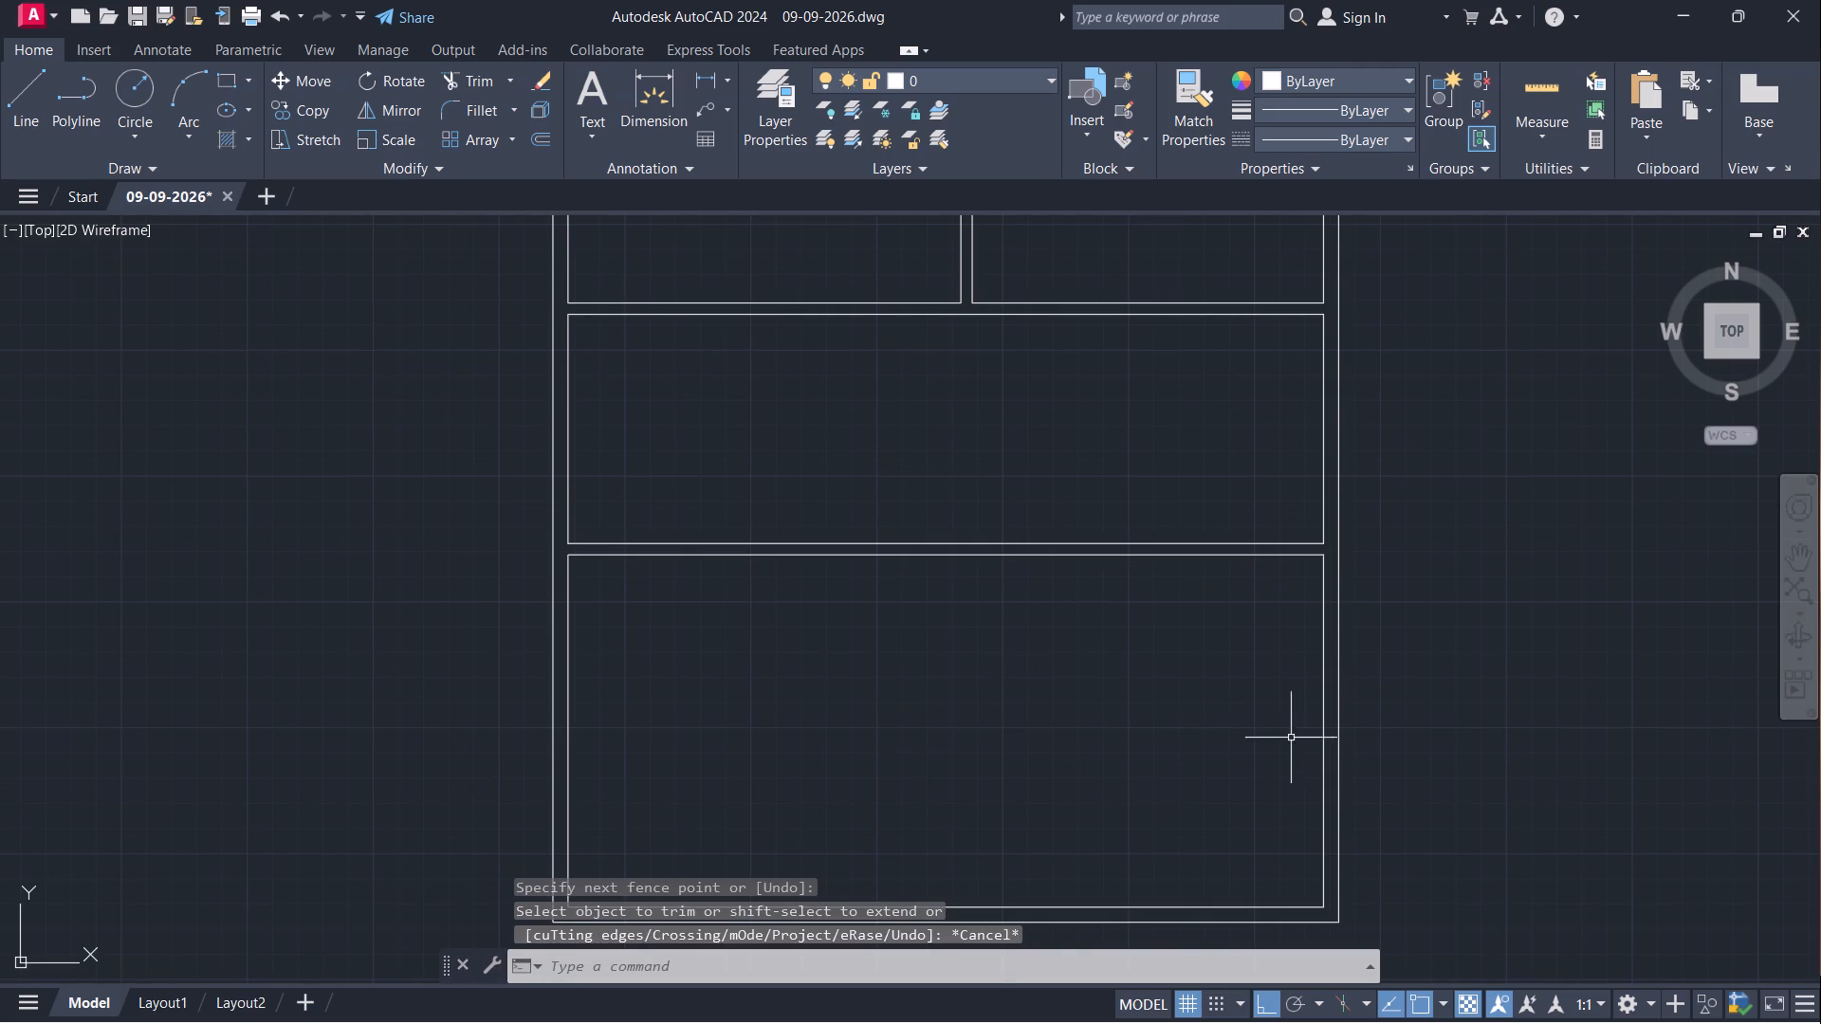
pyautogui.click(1325, 726)
pyautogui.press('o')
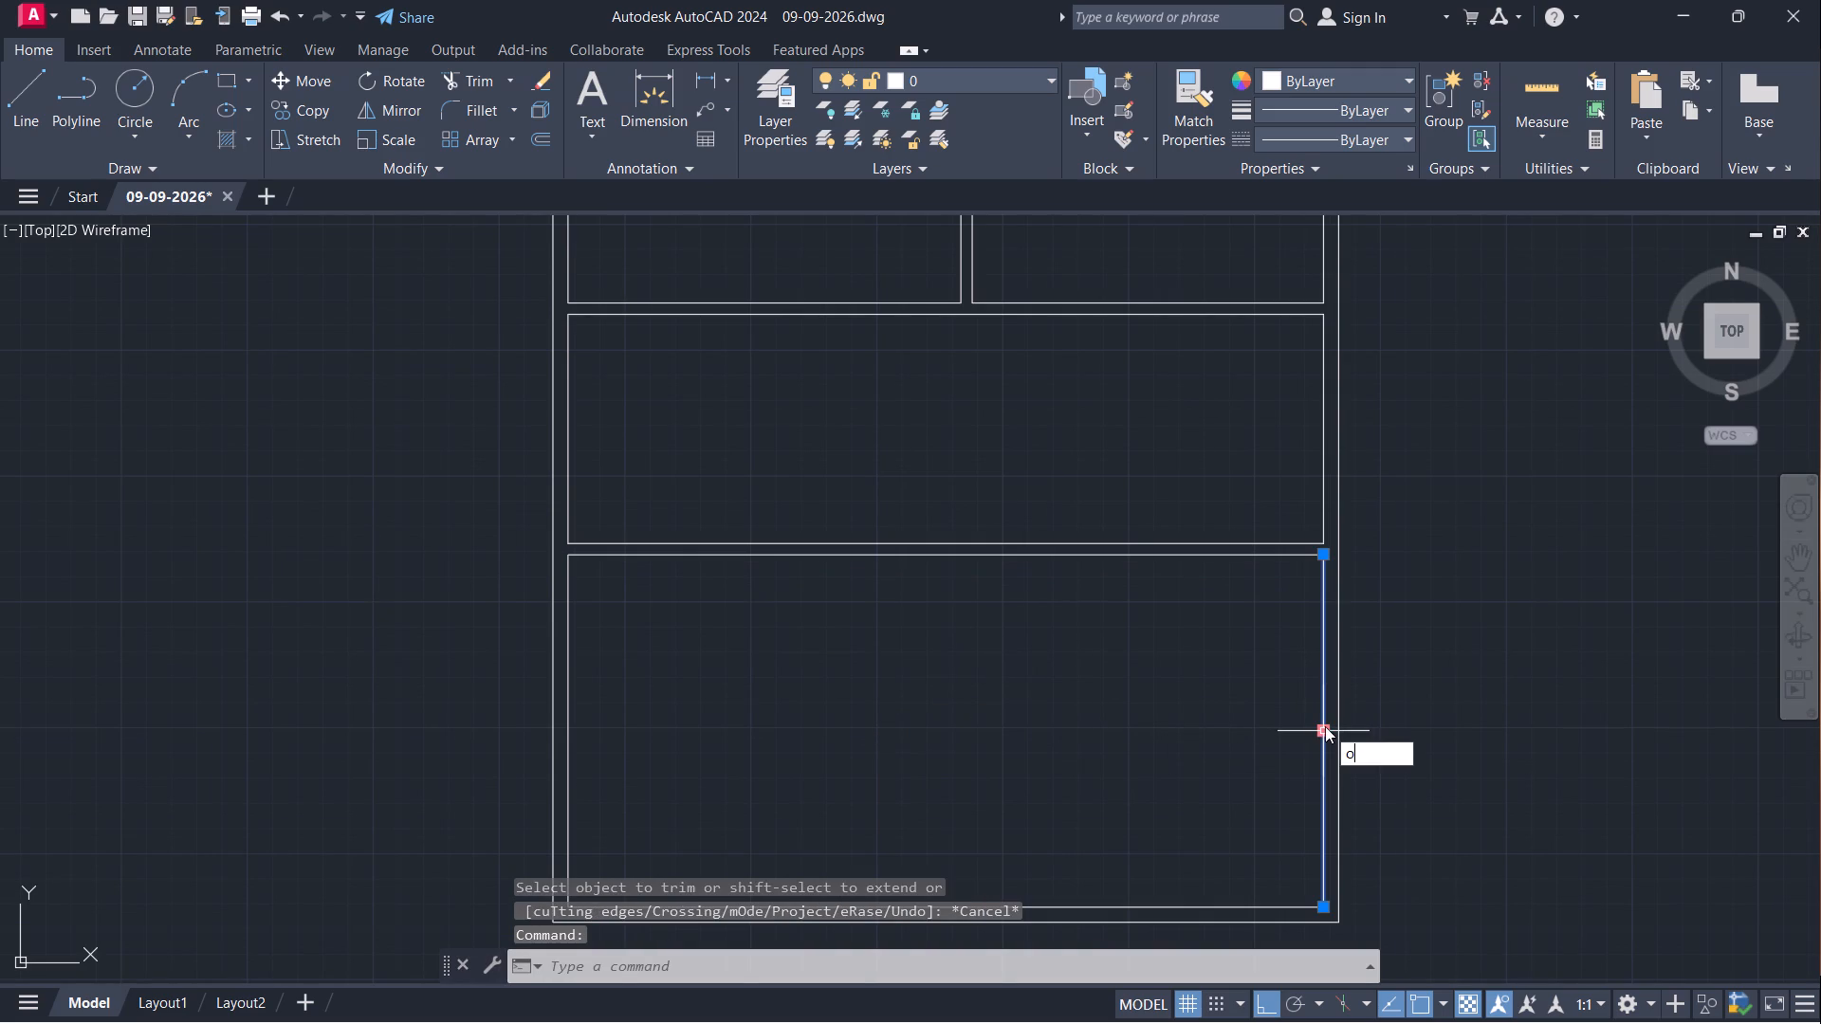
pyautogui.press('Return')
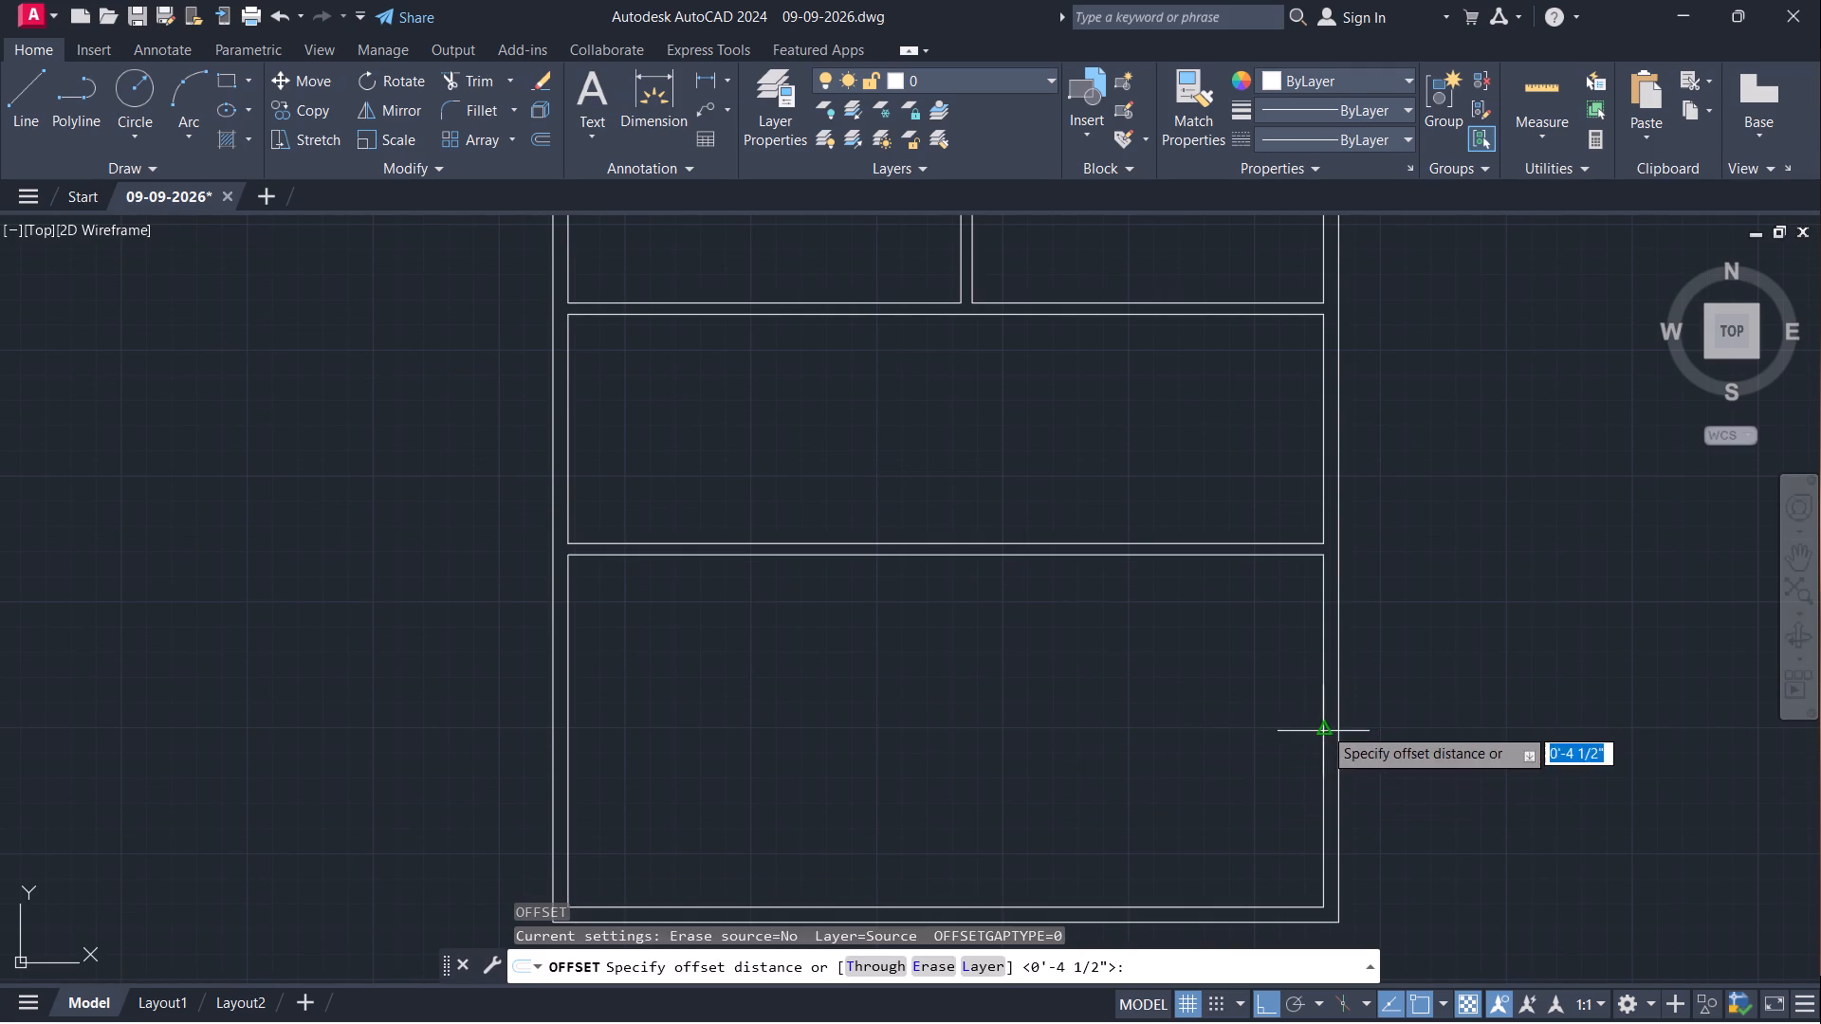
pyautogui.click(1323, 726)
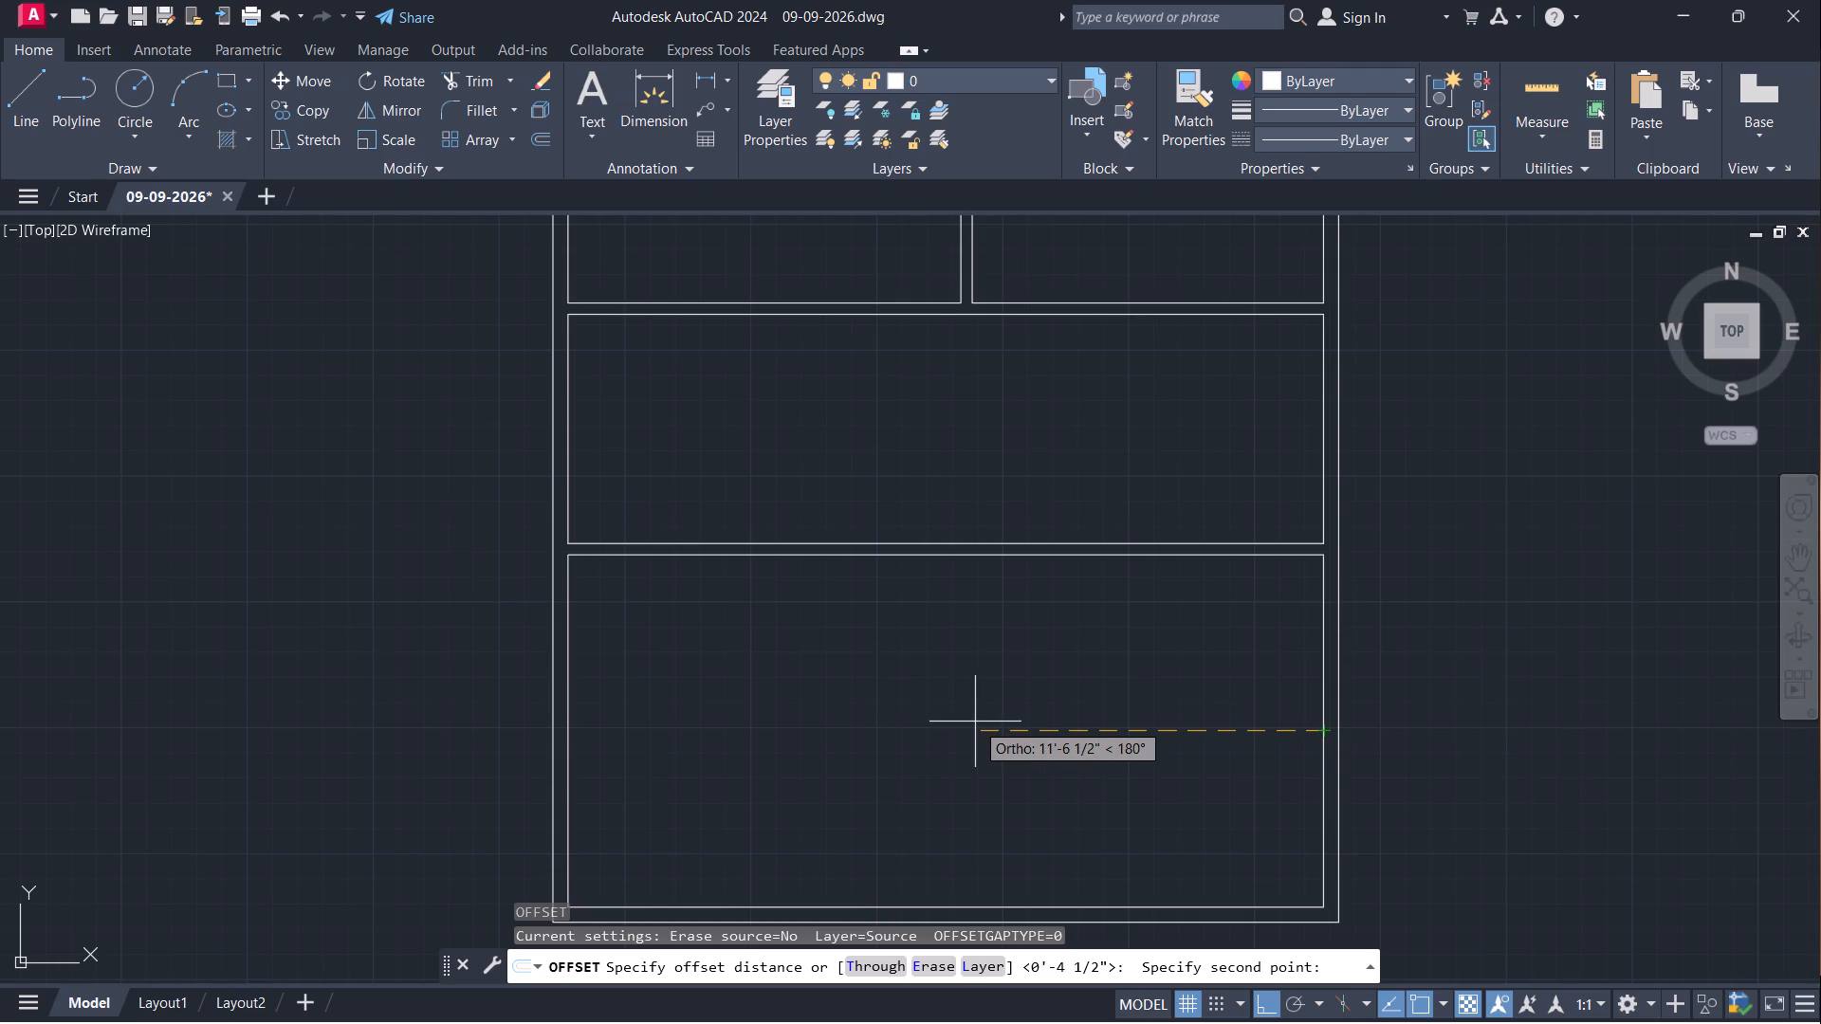
pyautogui.write("10'")
pyautogui.press('Return')
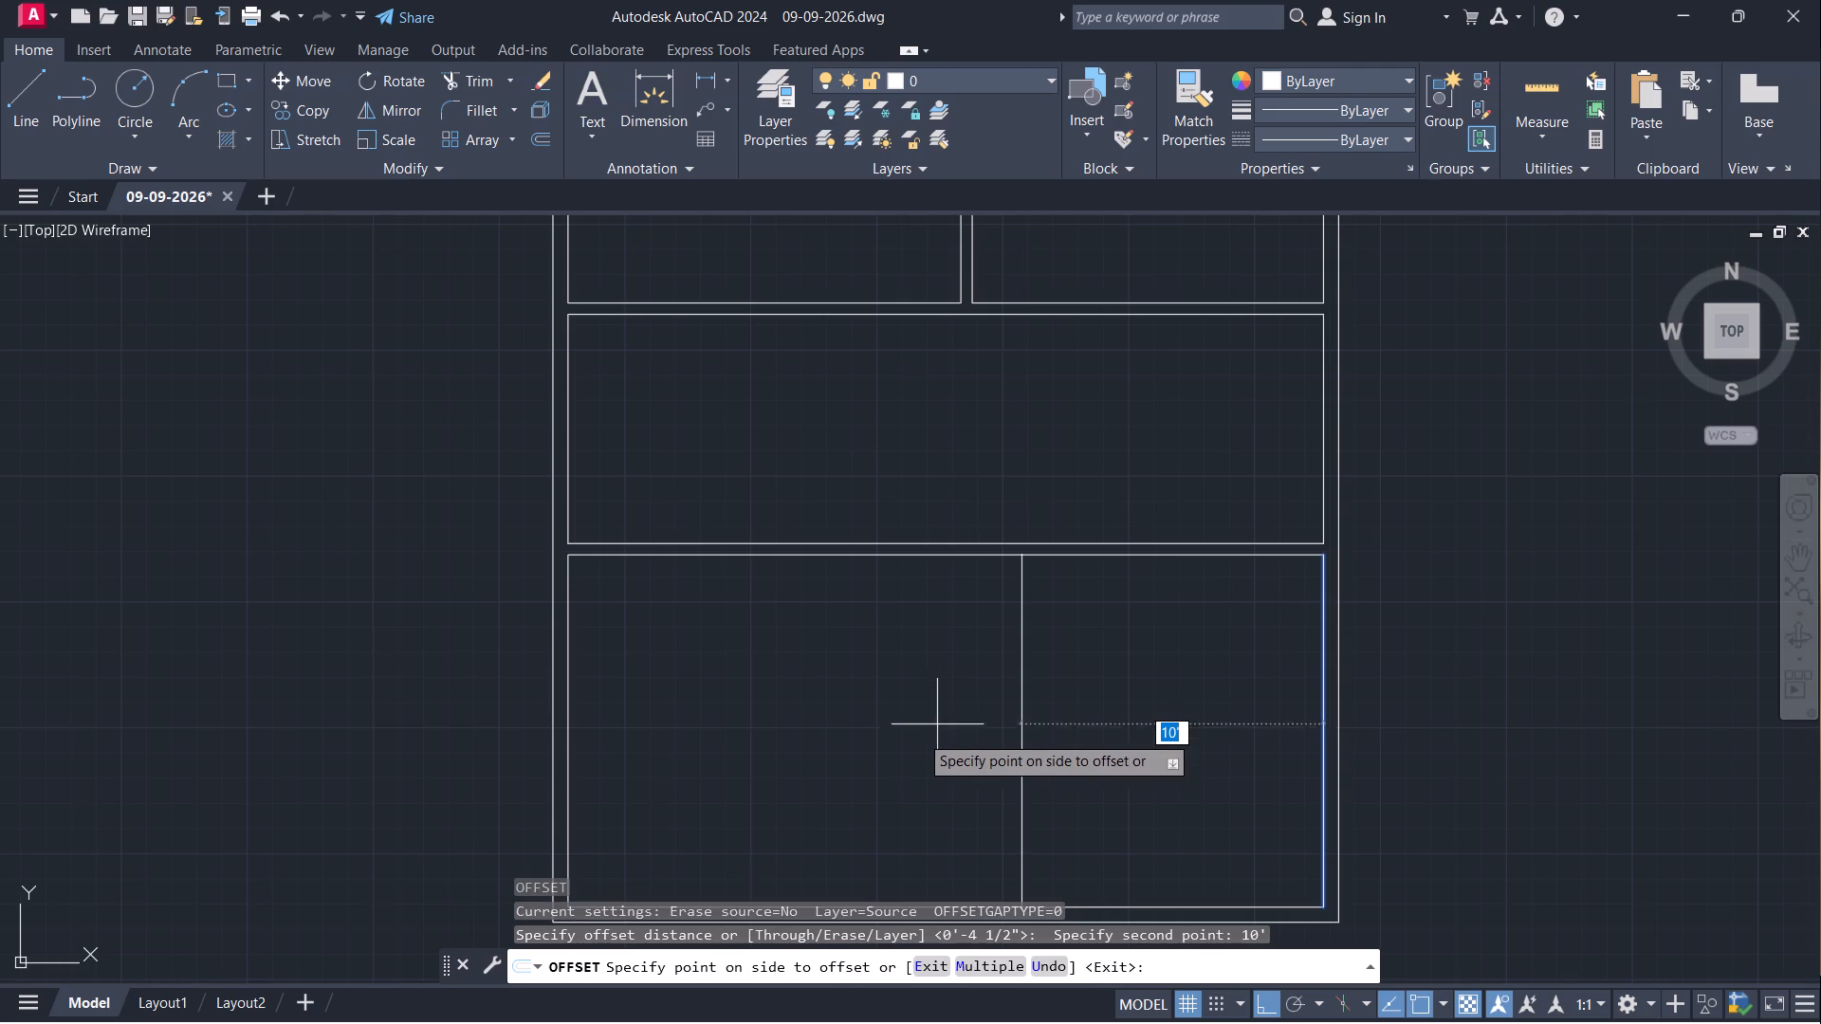
pyautogui.click(912, 741)
pyautogui.press('space')
# Offset the new vertical line 4.5" toward the left wall to give the partition its thickness.
pyautogui.press('space')
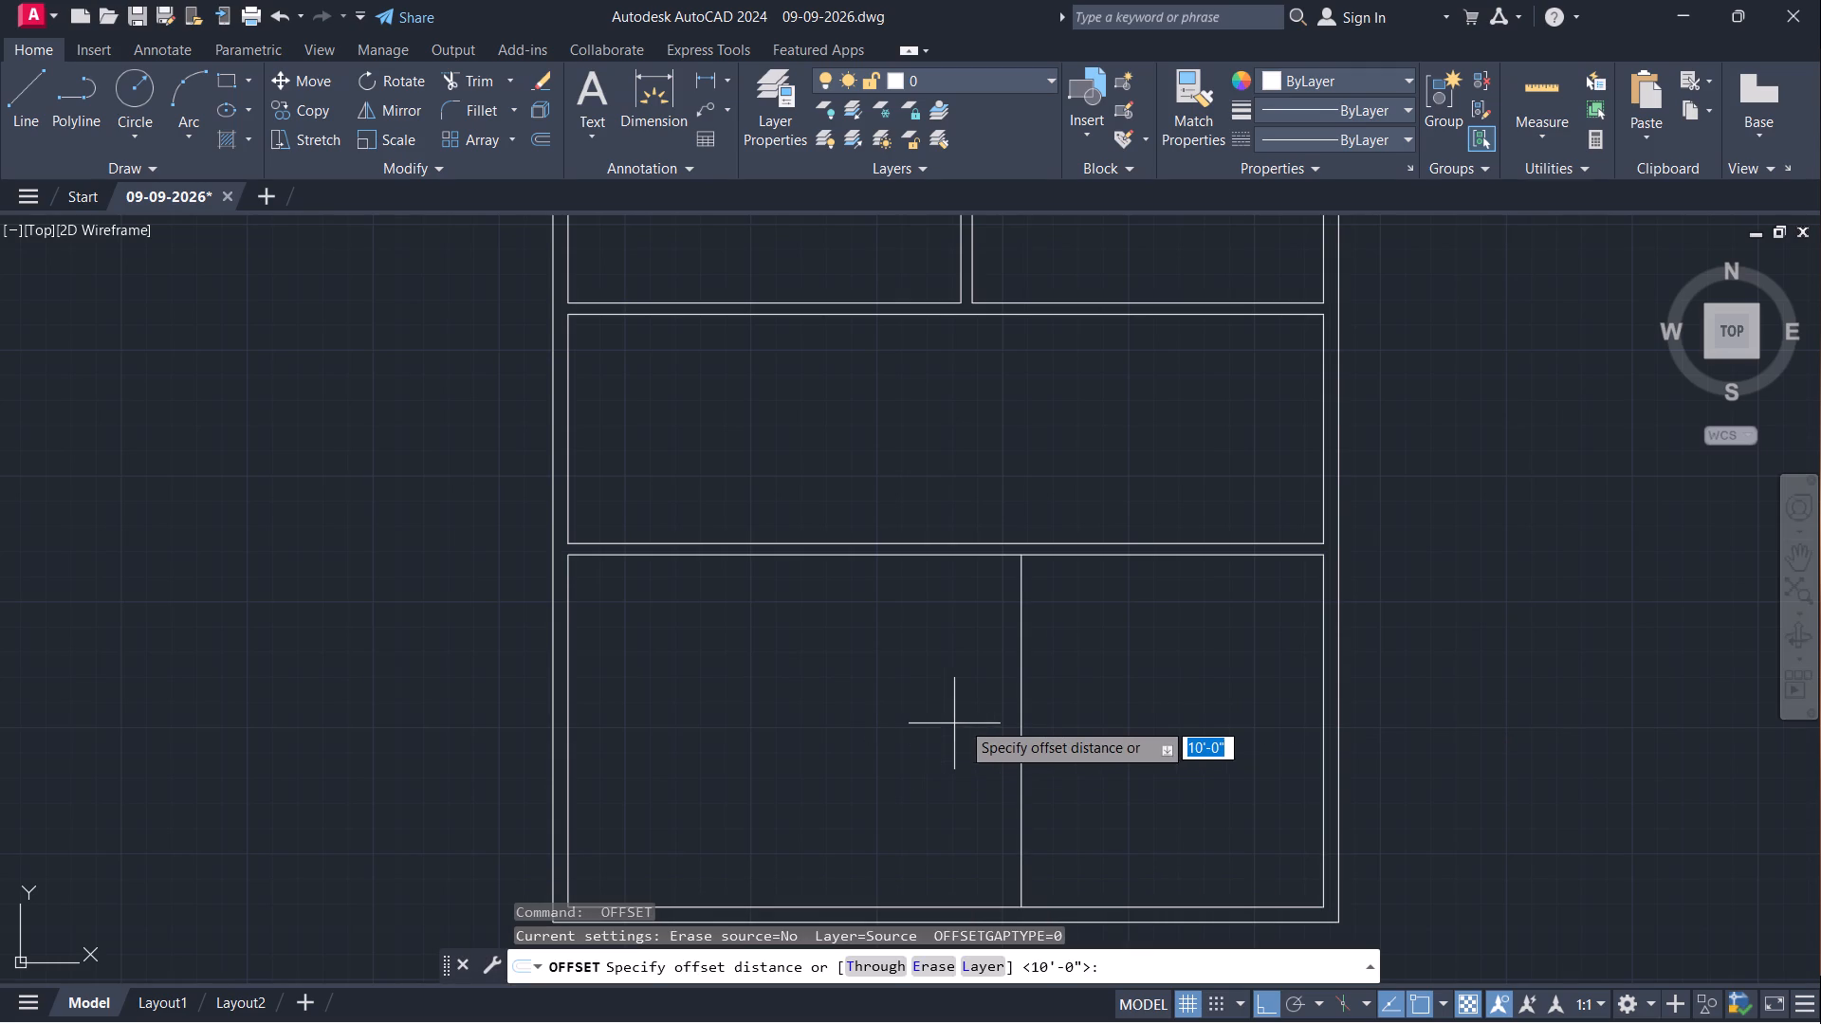
pyautogui.click(1025, 709)
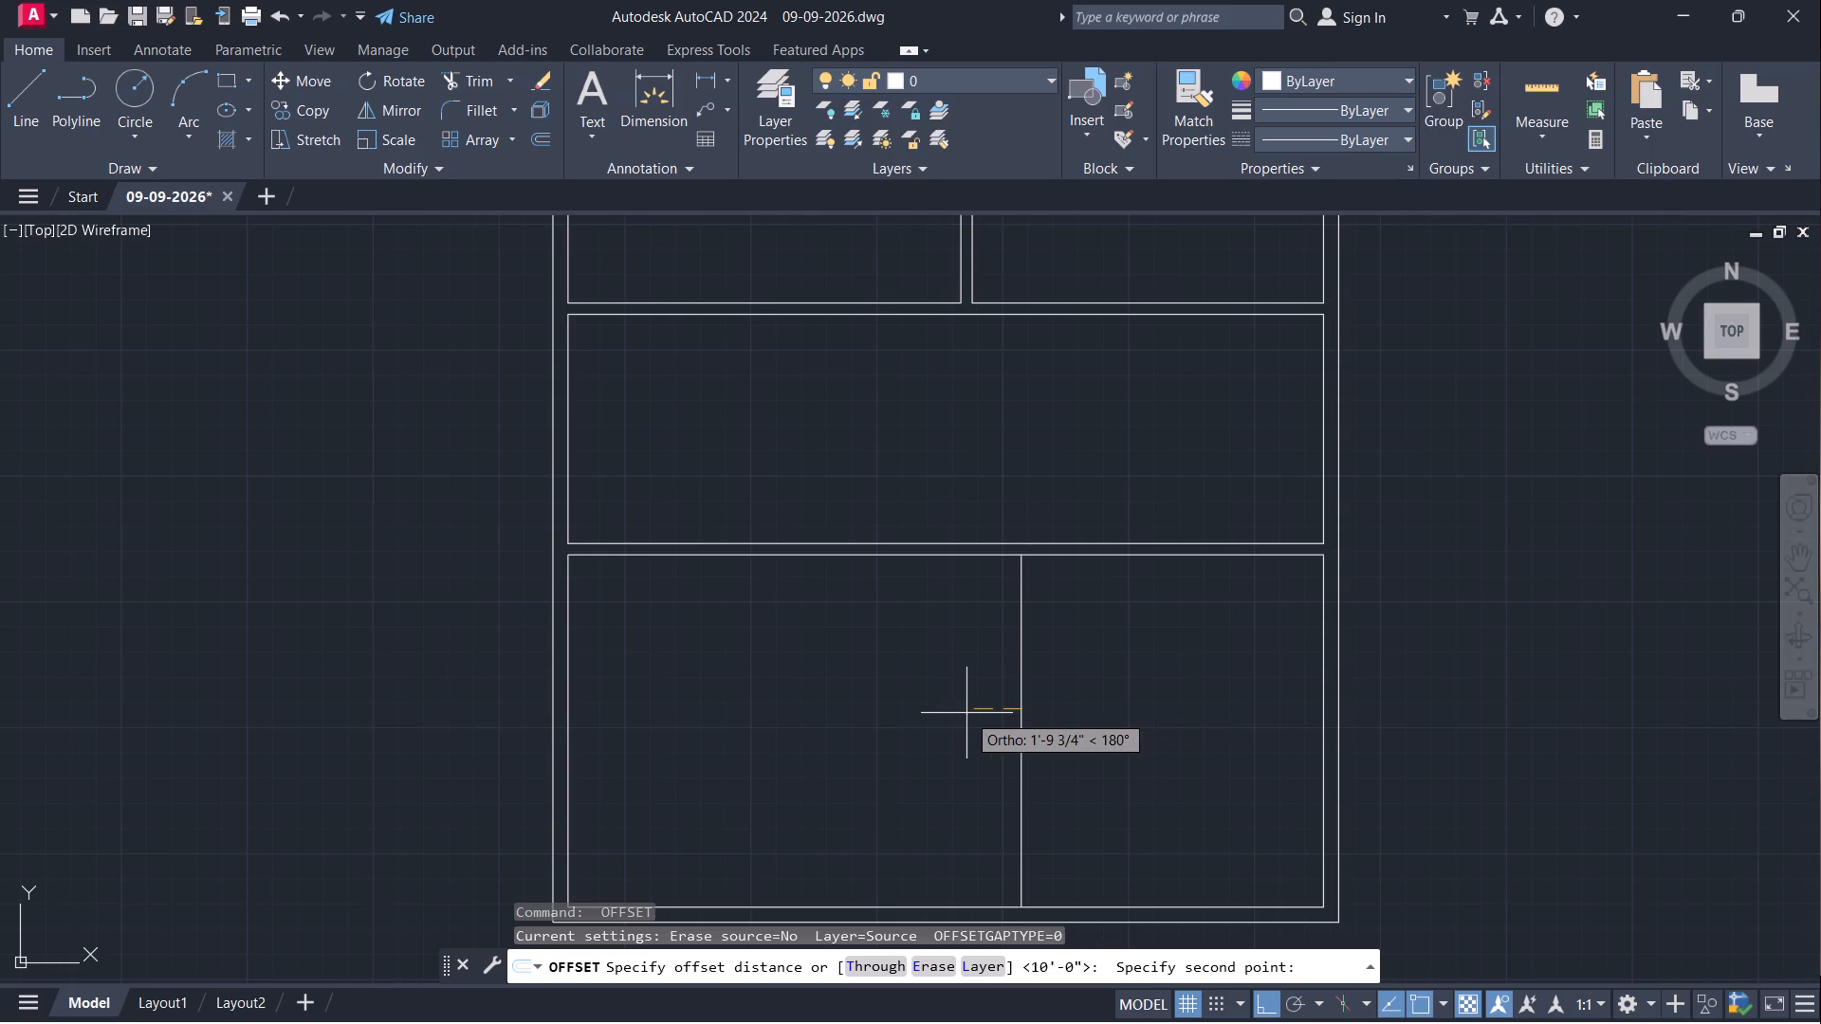
pyautogui.write('4.5"')
pyautogui.hotkey('shift', 'Return')
pyautogui.press('Return')
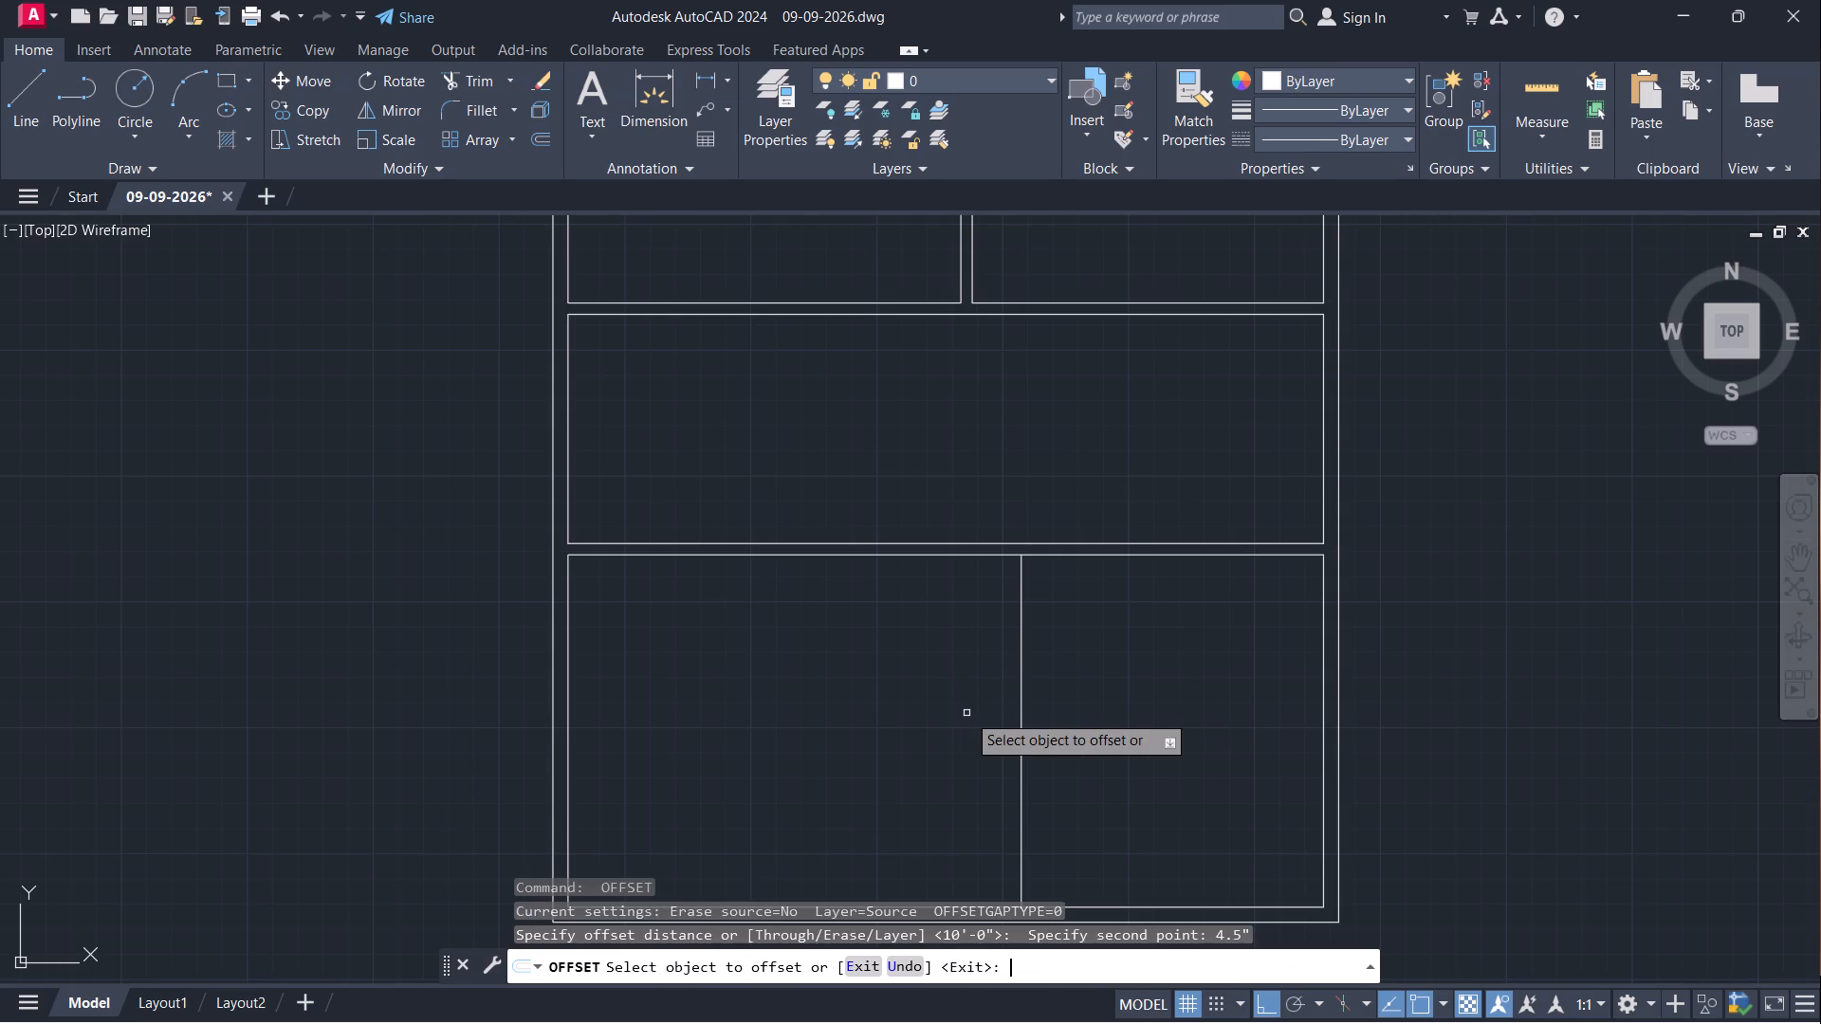
pyautogui.click(1020, 721)
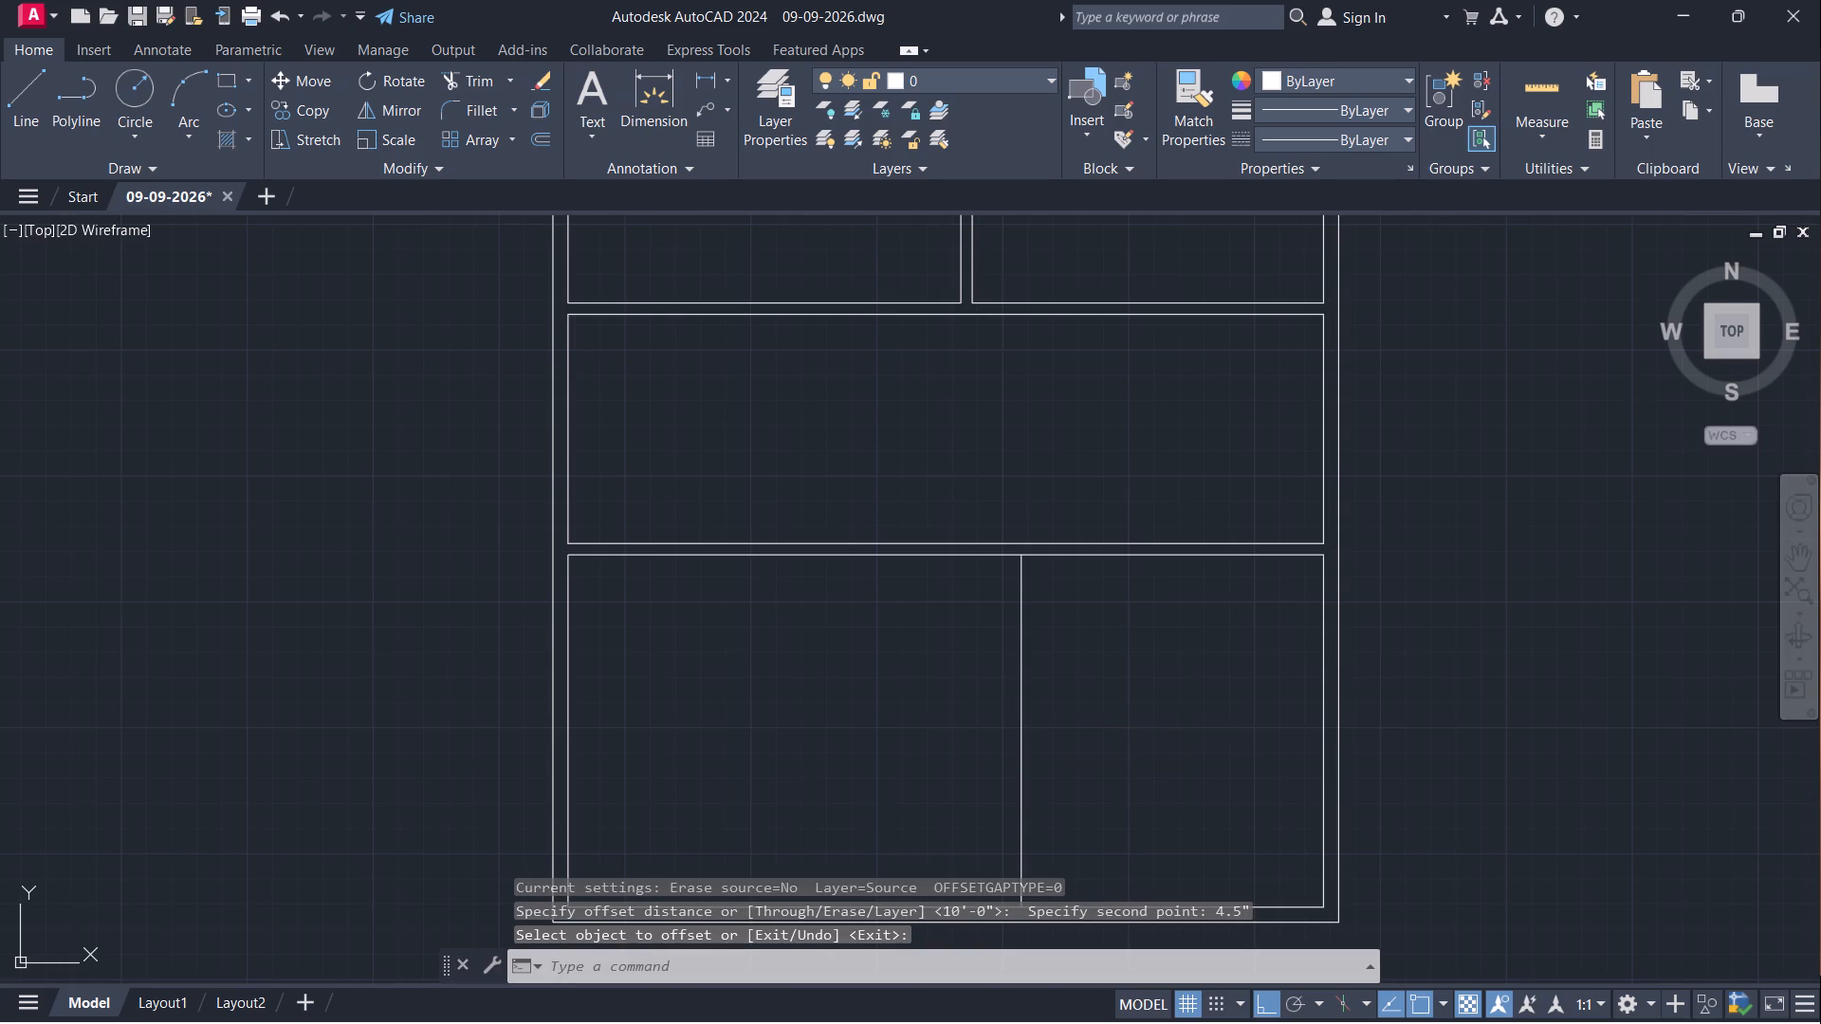
pyautogui.press('o')
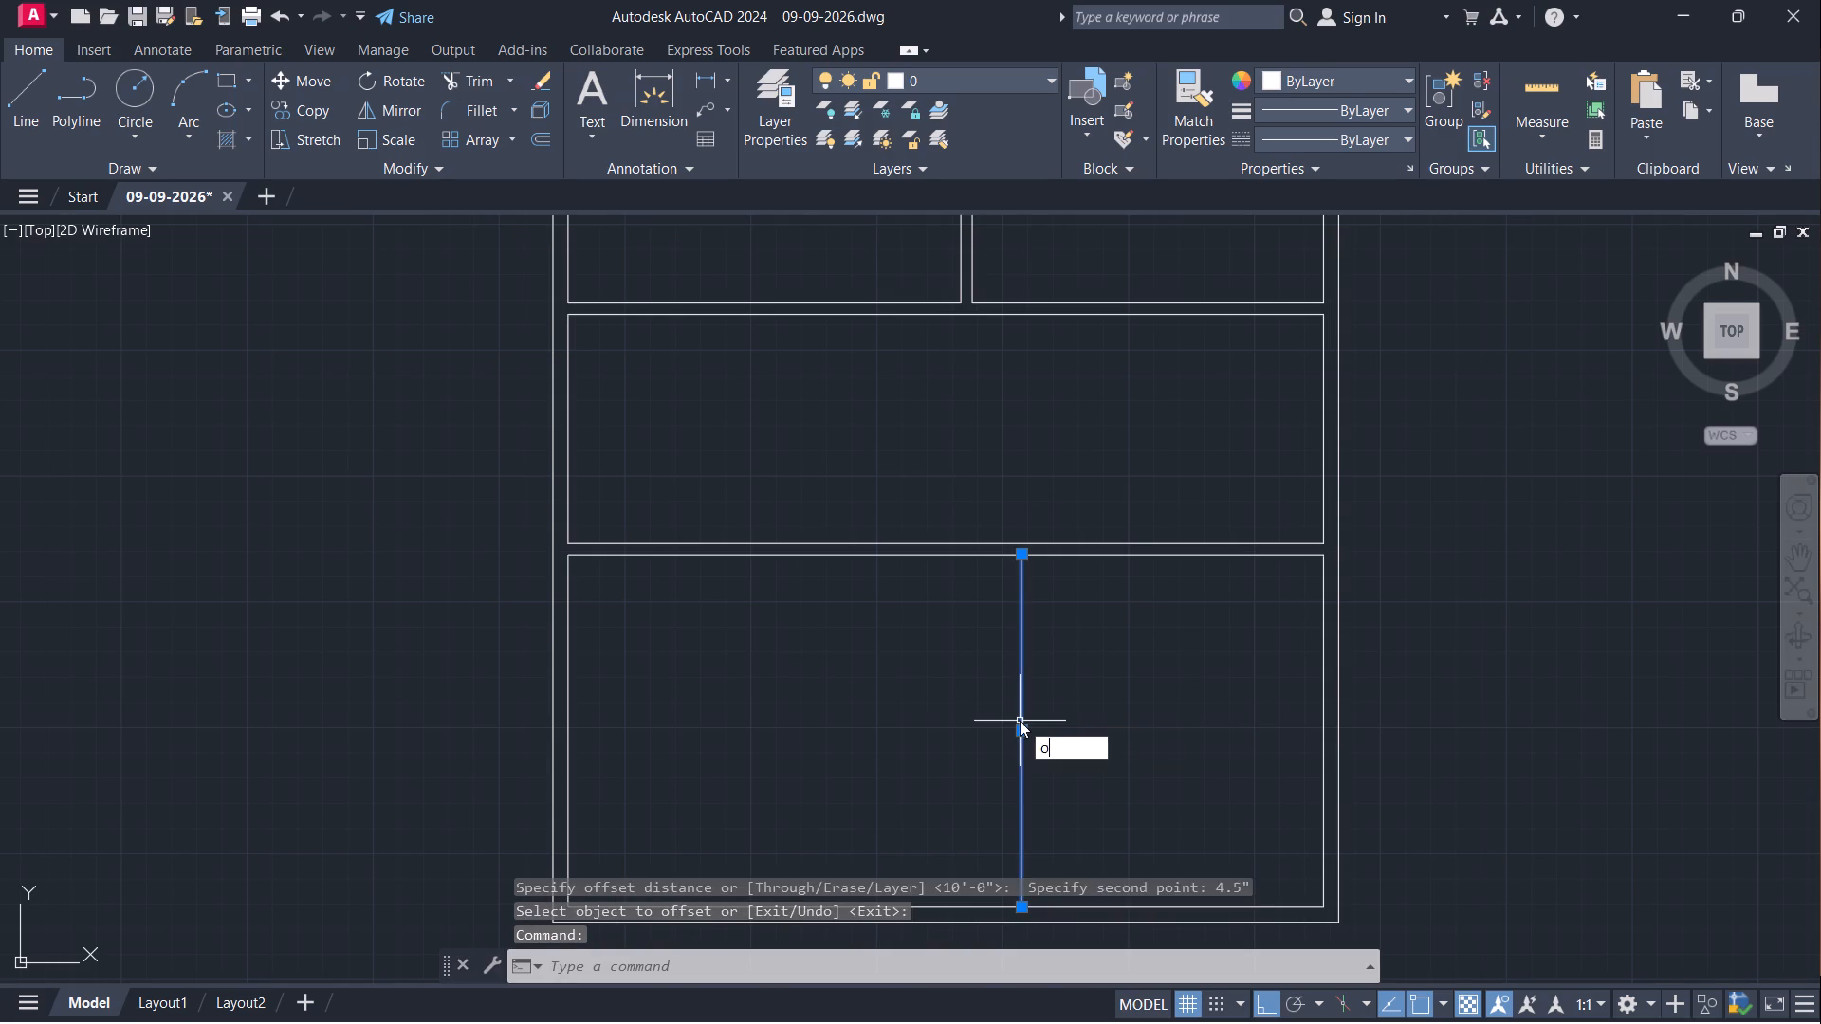
pyautogui.press('Return')
pyautogui.click(1027, 733)
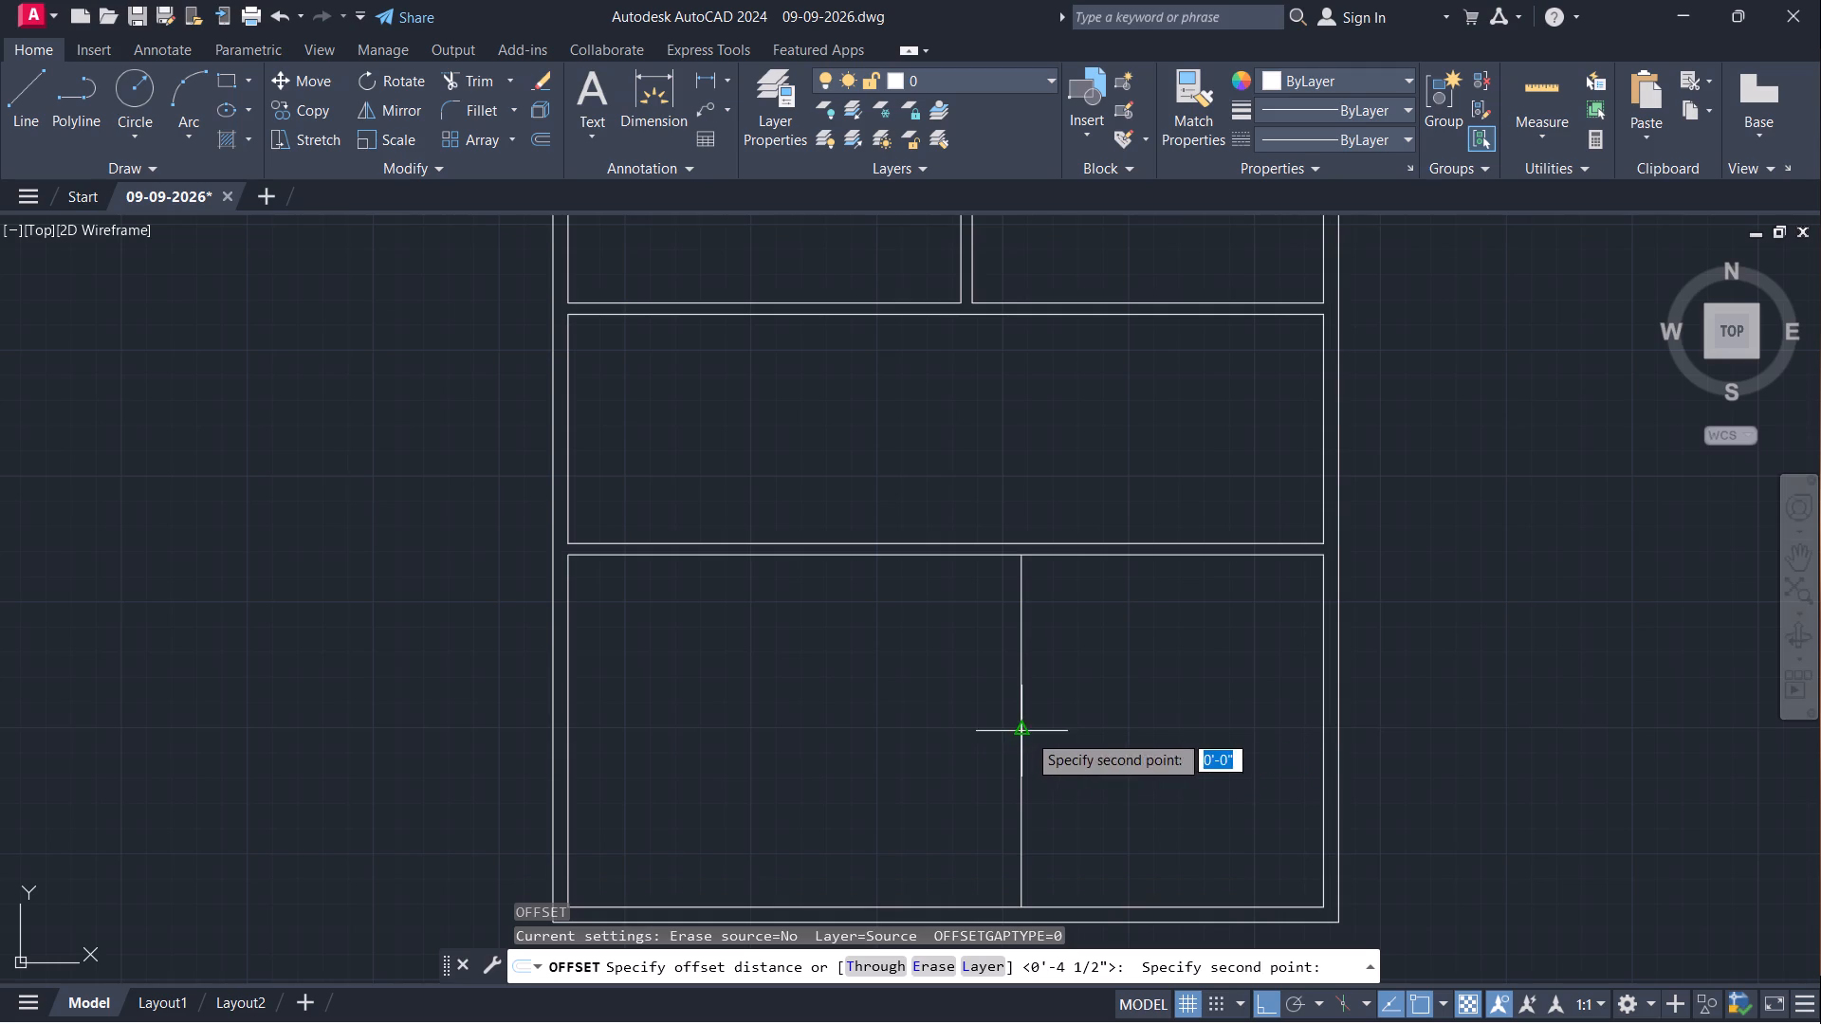
pyautogui.write('4.5')
pyautogui.hotkey('shift', '"')
pyautogui.press('Return')
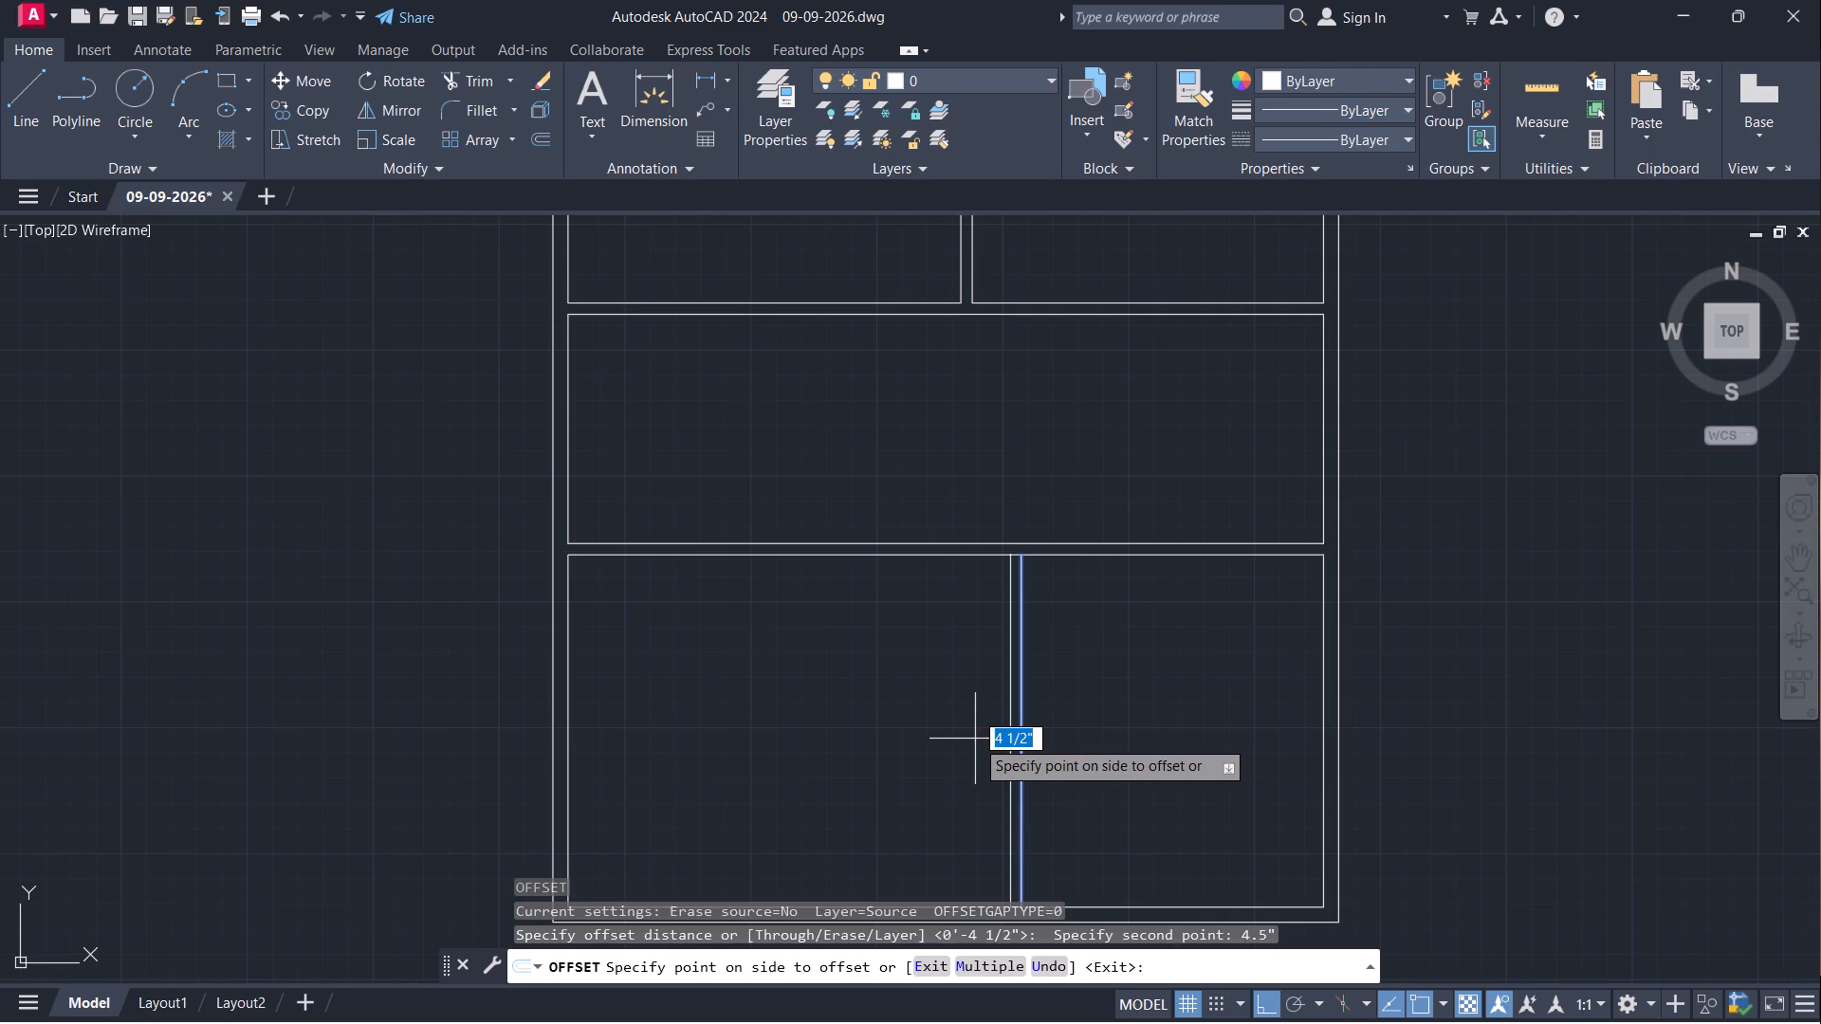
pyautogui.click(935, 738)
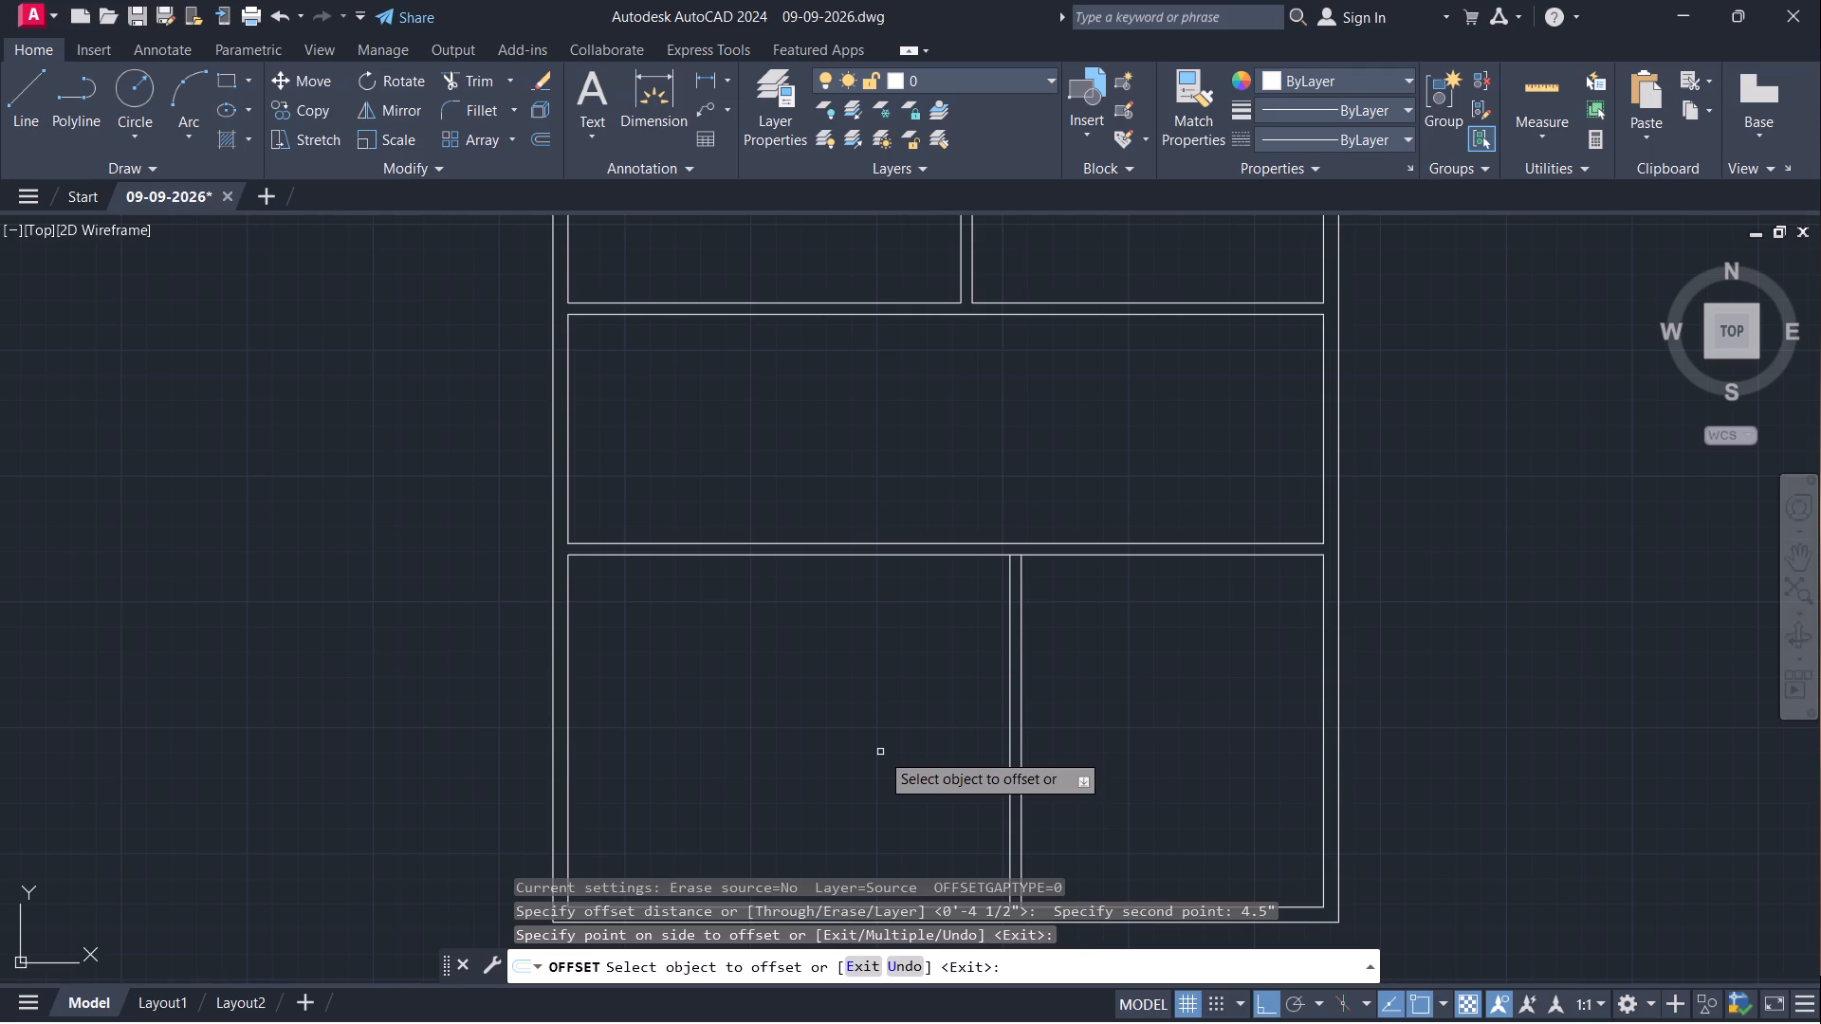
pyautogui.press('Escape')
# Extend the left inner wall line across both horizontal partition junctions, and the new partition's left face to the lower horizontal partition's upper face.
pyautogui.write('ex')
pyautogui.press('Return')
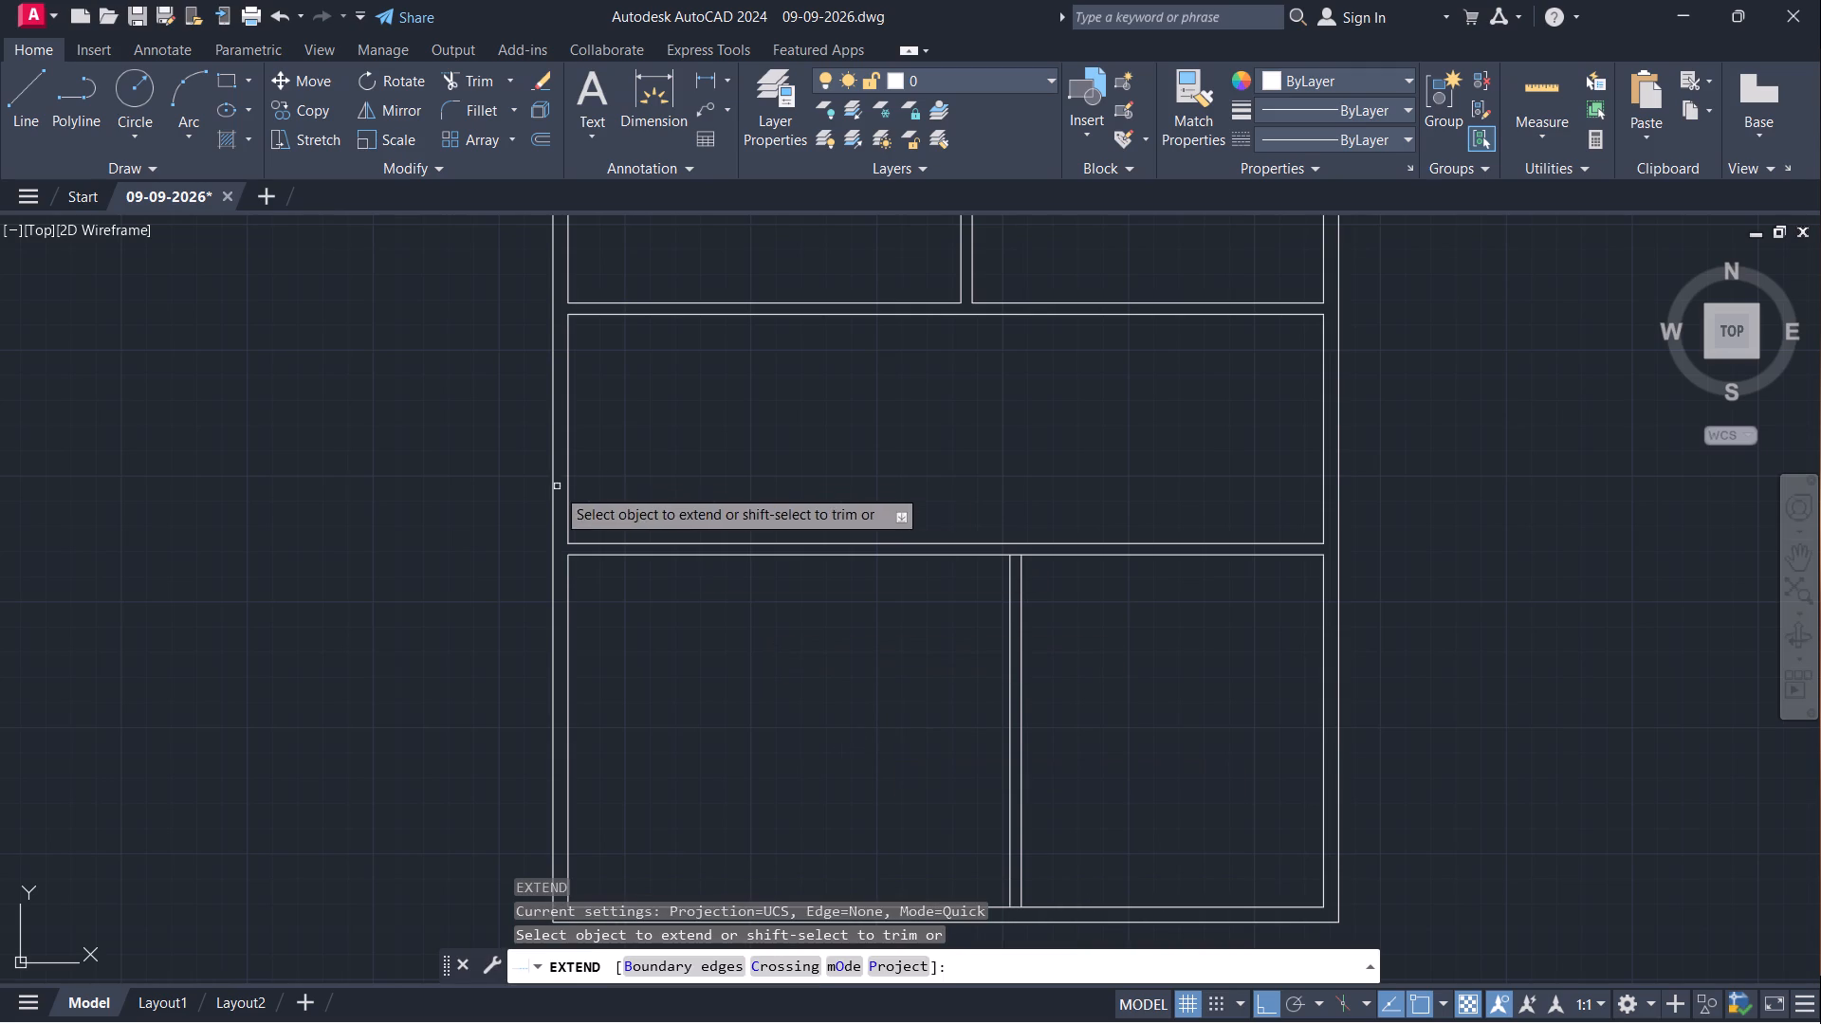
pyautogui.click(565, 492)
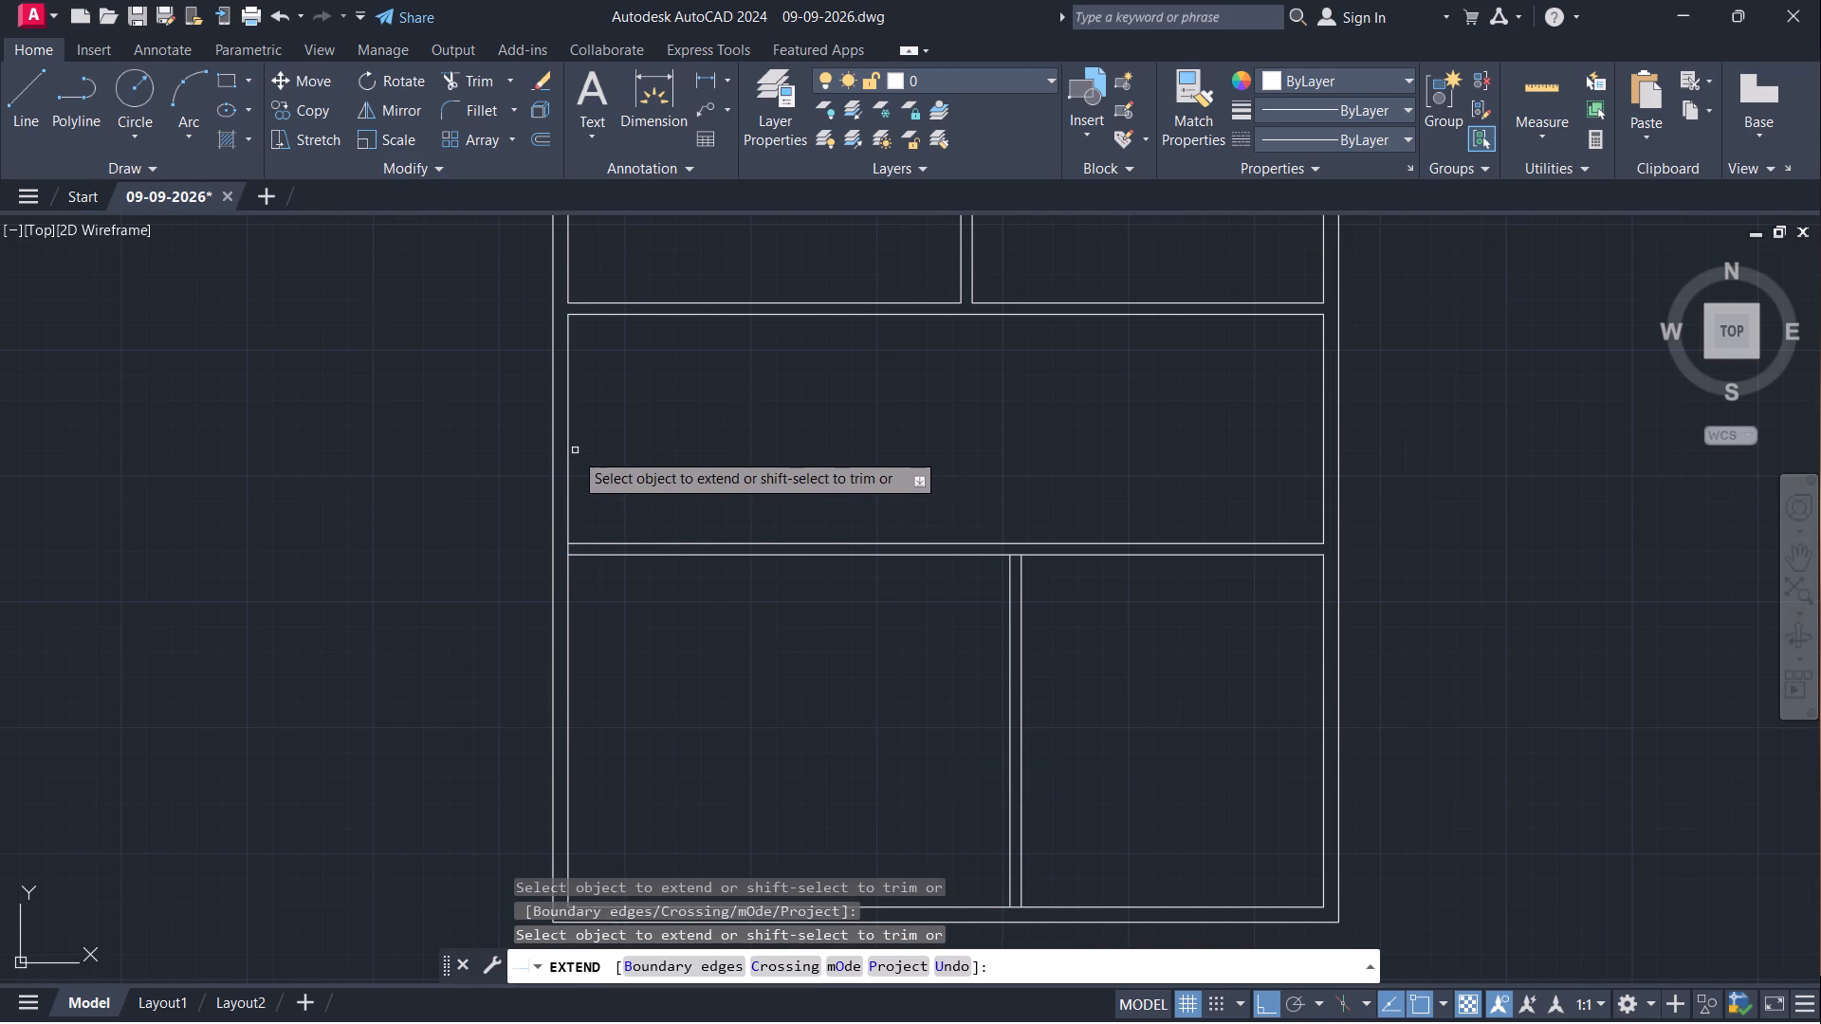
pyautogui.click(565, 362)
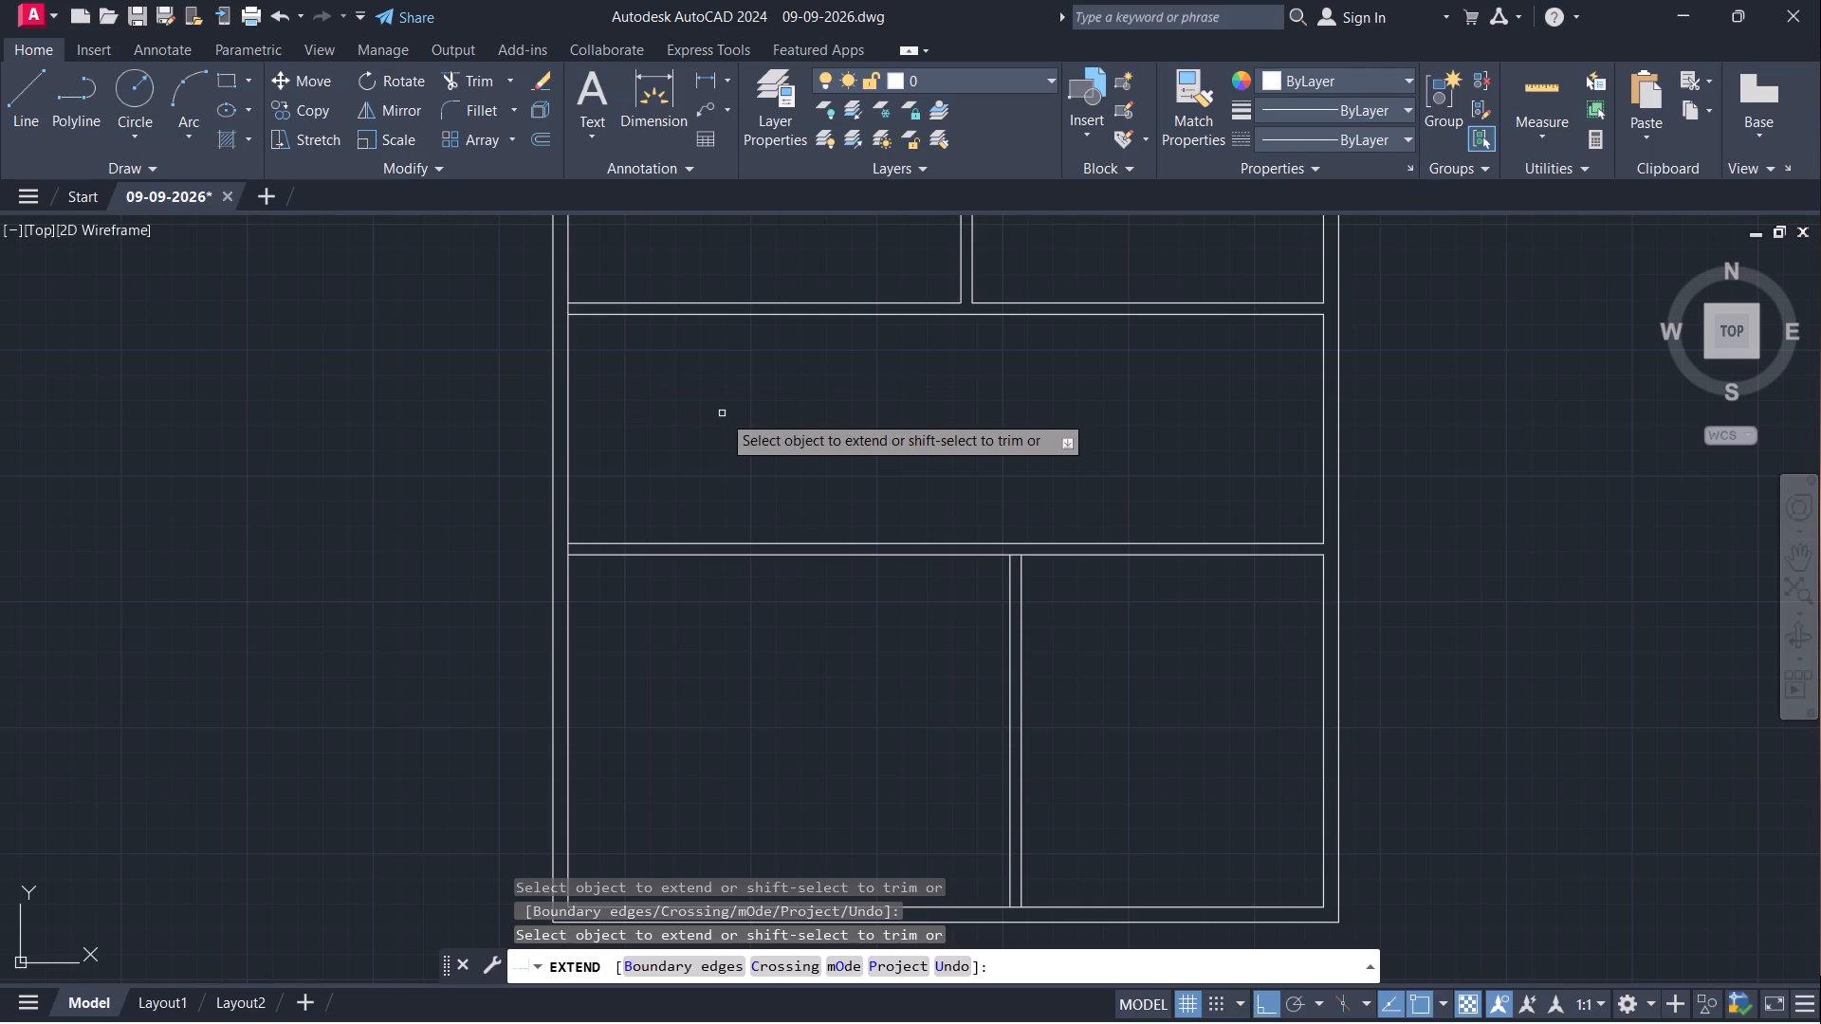
pyautogui.click(1007, 620)
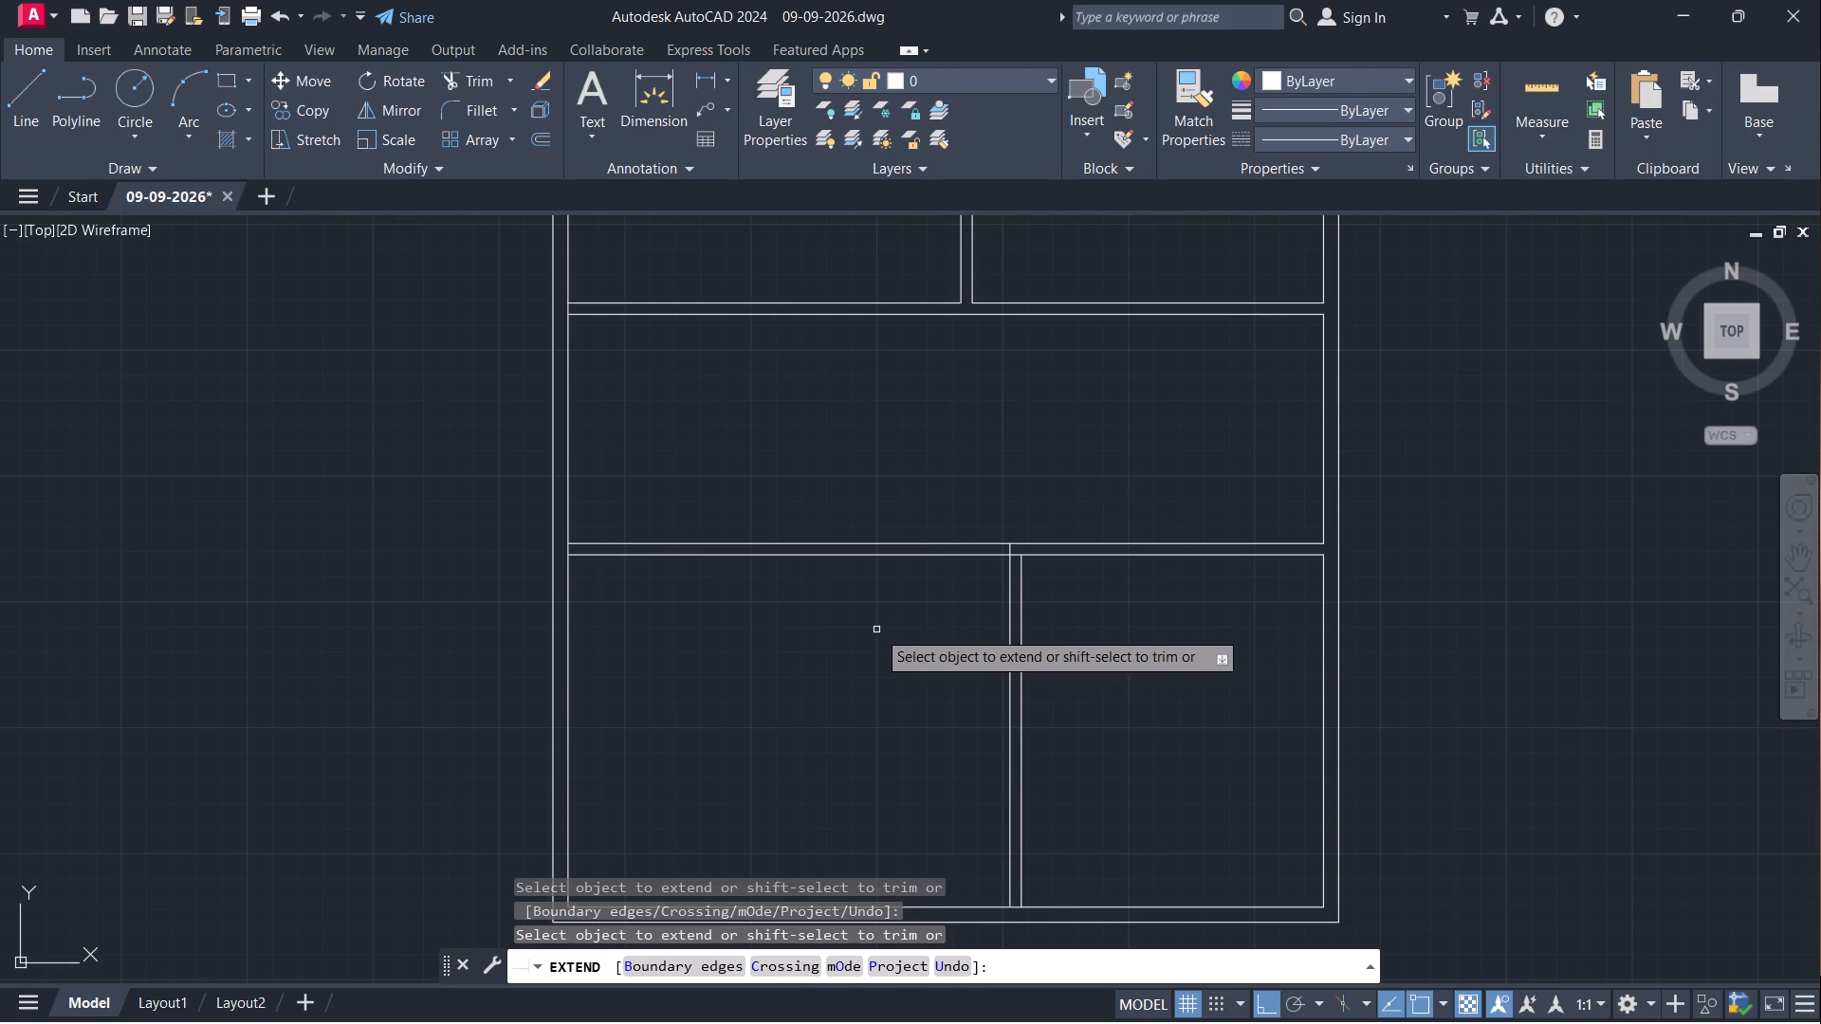
pyautogui.press('Escape')
# Trim both lines of the lower horizontal partition between the left wall and the new vertical partition.
pyautogui.write('tr')
pyautogui.press('Return')
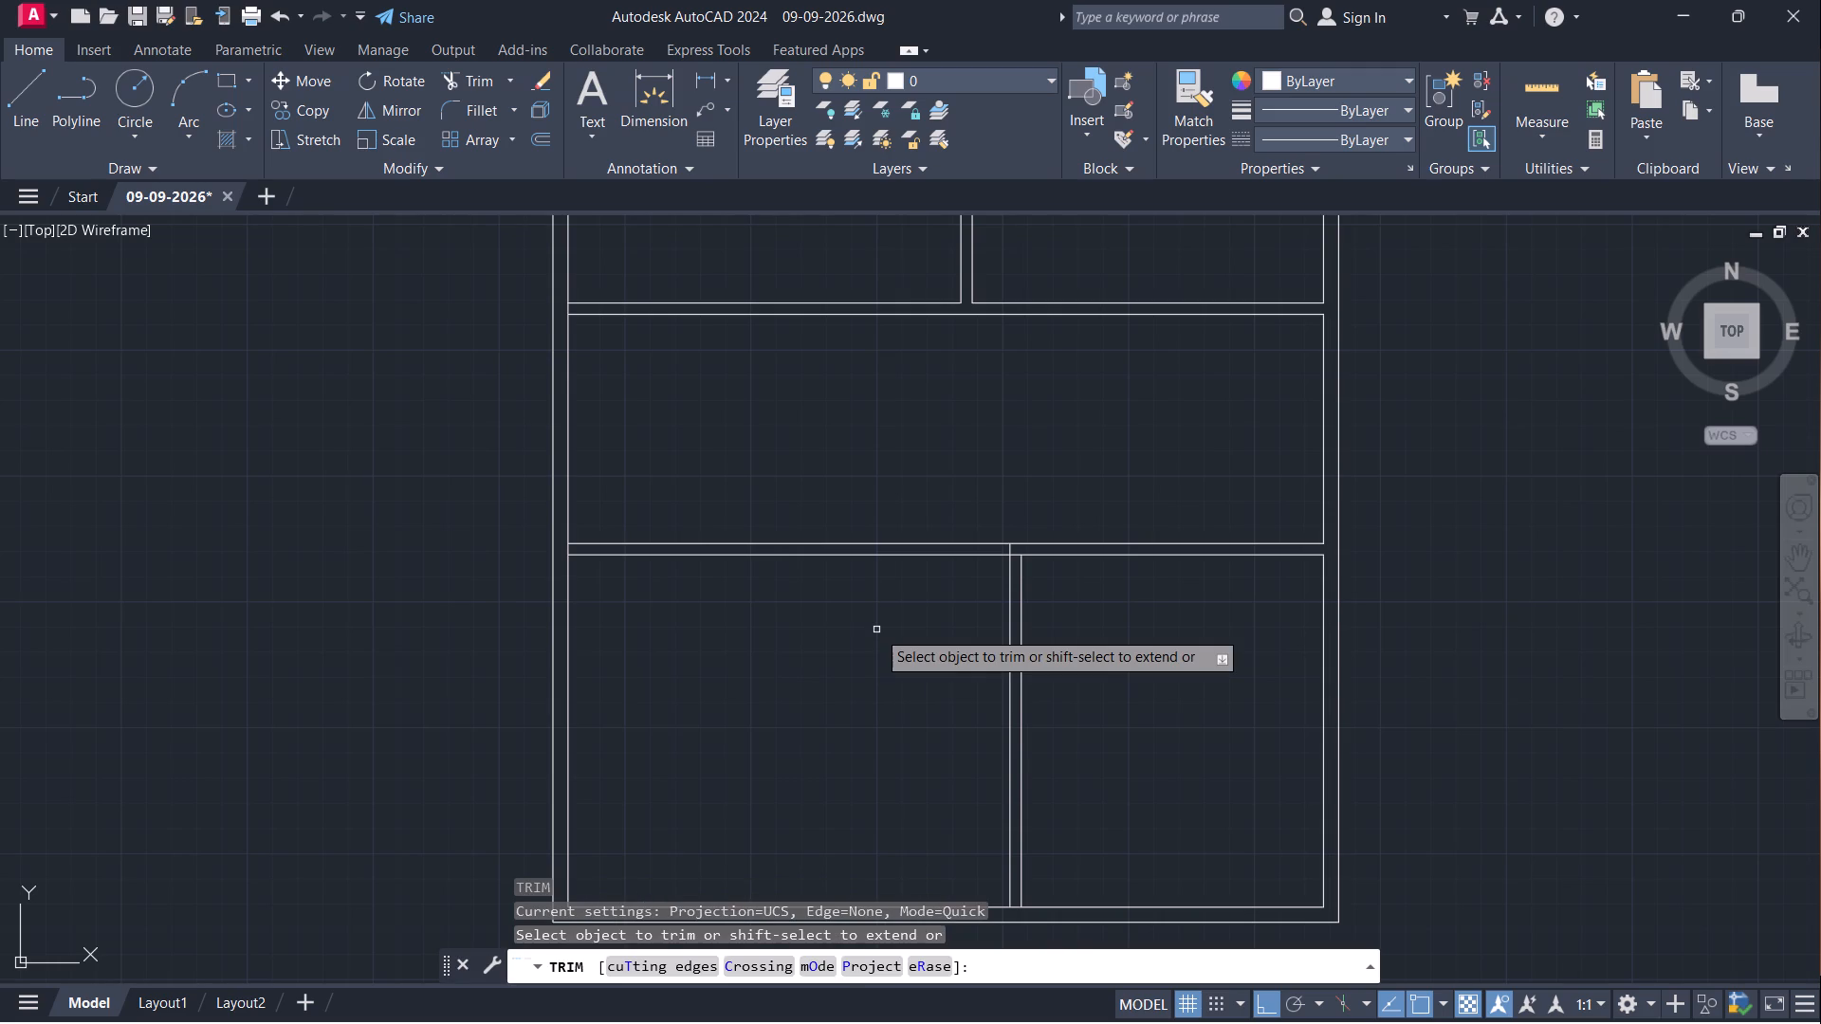
pyautogui.moveTo(887, 494); pyautogui.dragTo(864, 592)
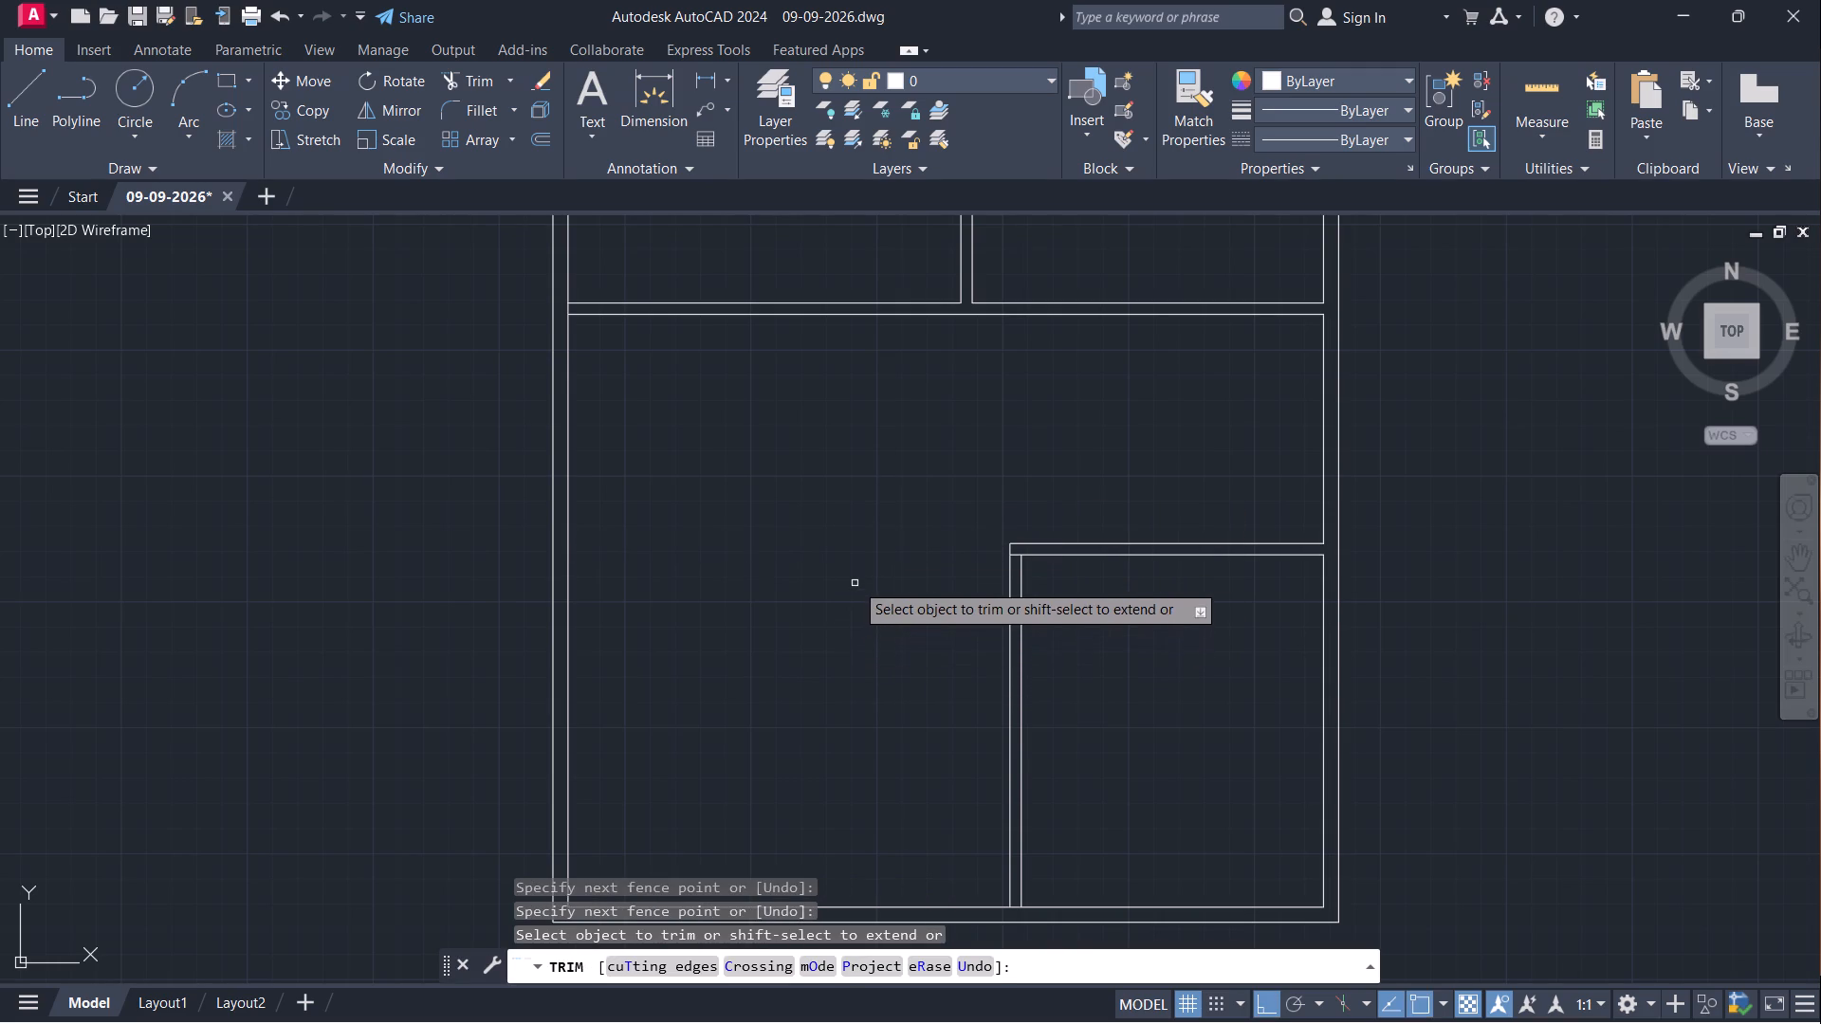
pyautogui.press('space')
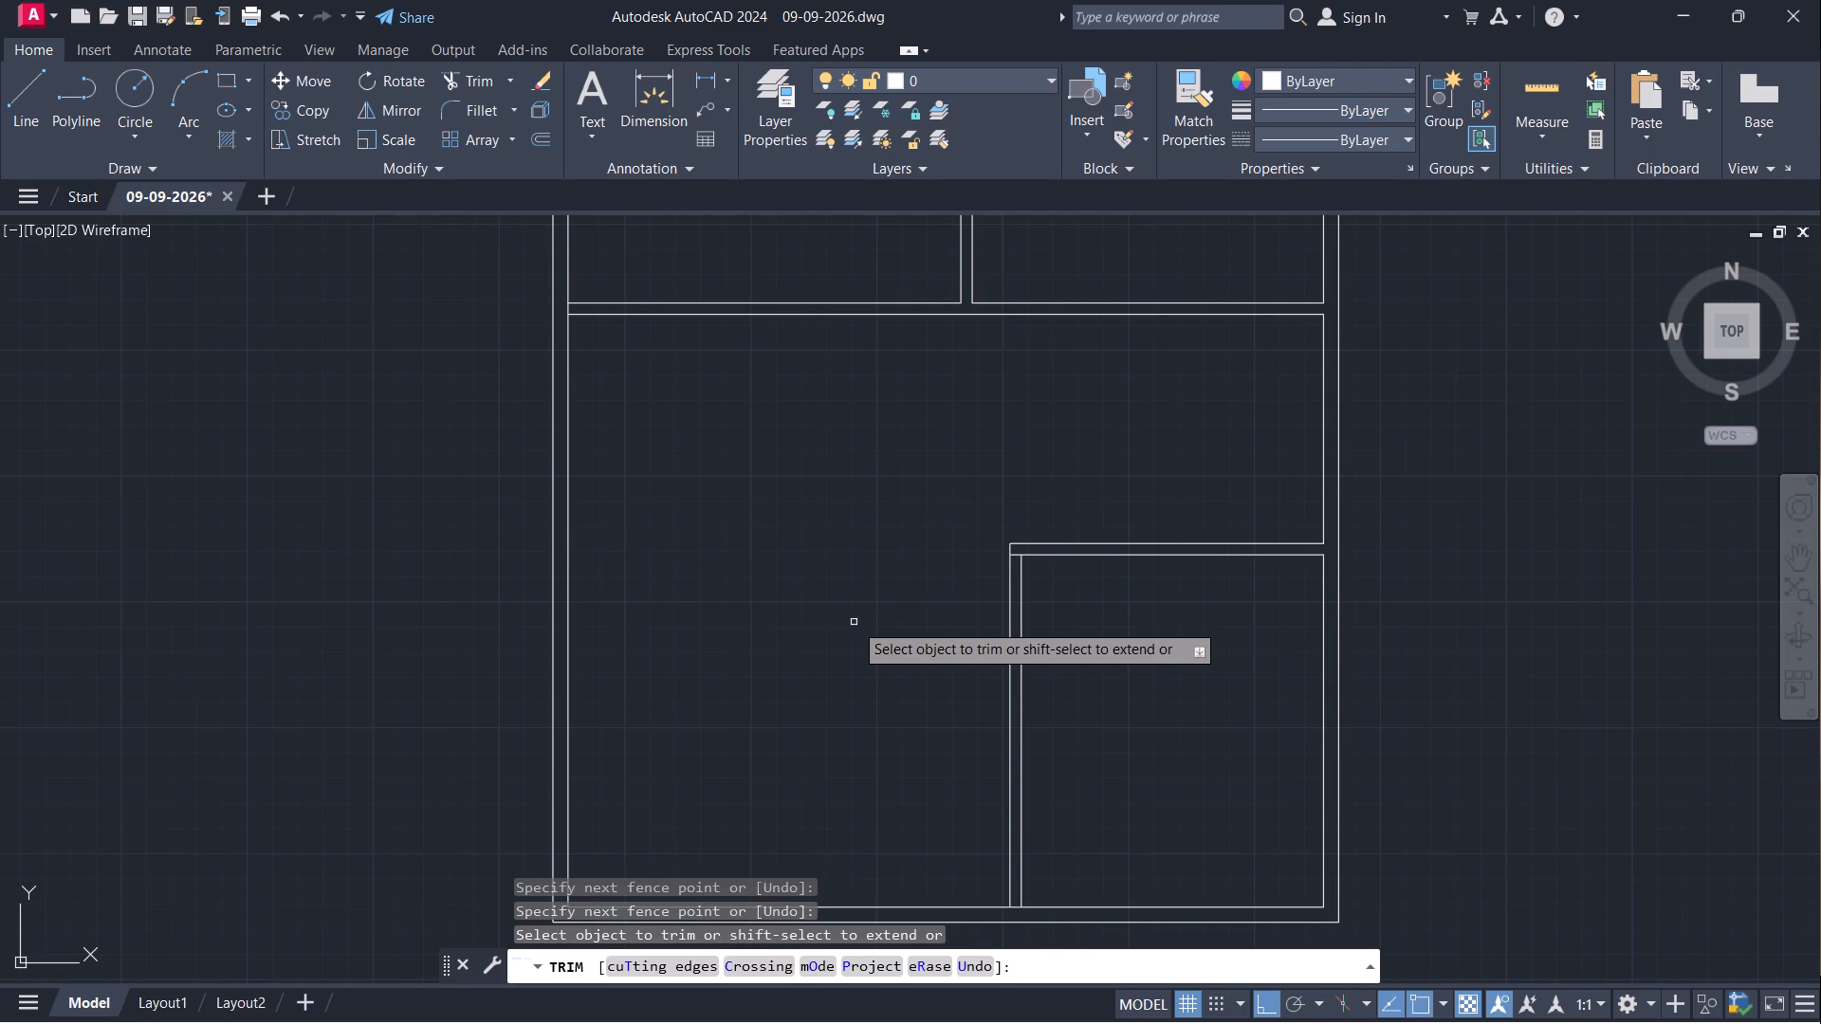
# Offset the lower segment of the left inner wall line 7'11" into the plan.
pyautogui.moveTo(871, 632); pyautogui.dragTo(903, 502, button='middle')
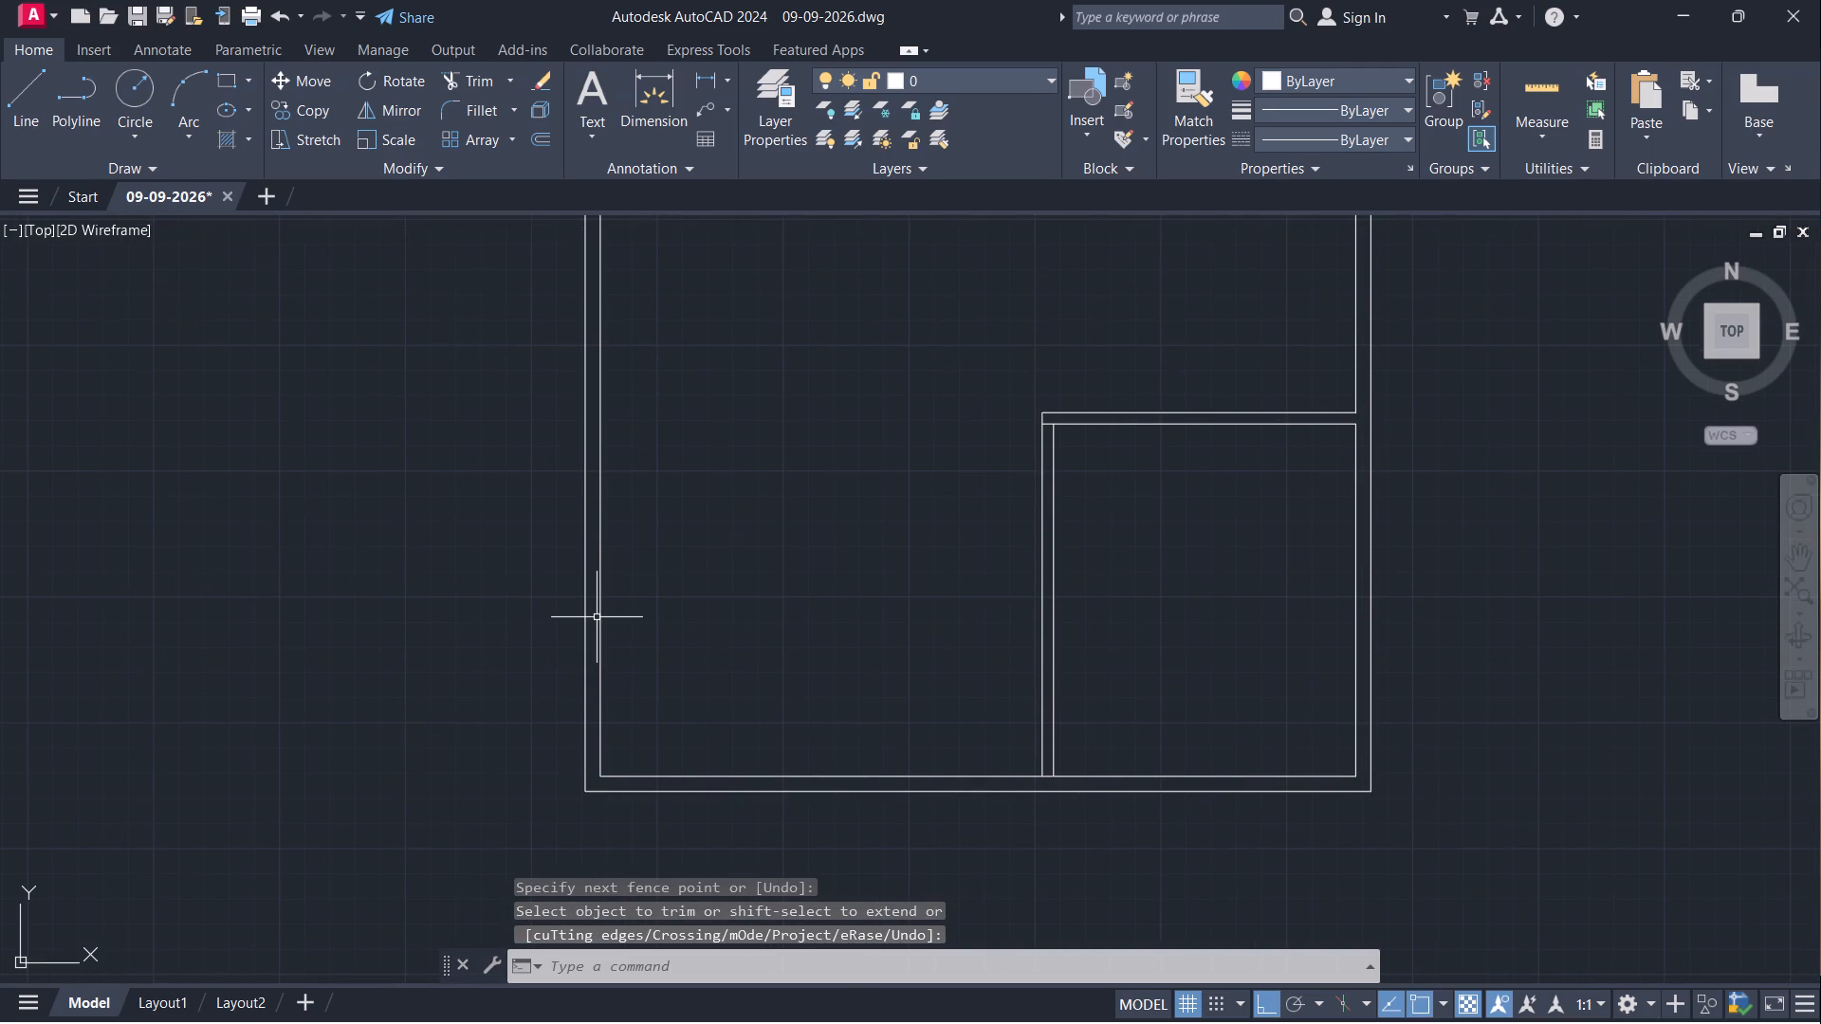
pyautogui.click(598, 617)
pyautogui.press('o')
pyautogui.press('Return')
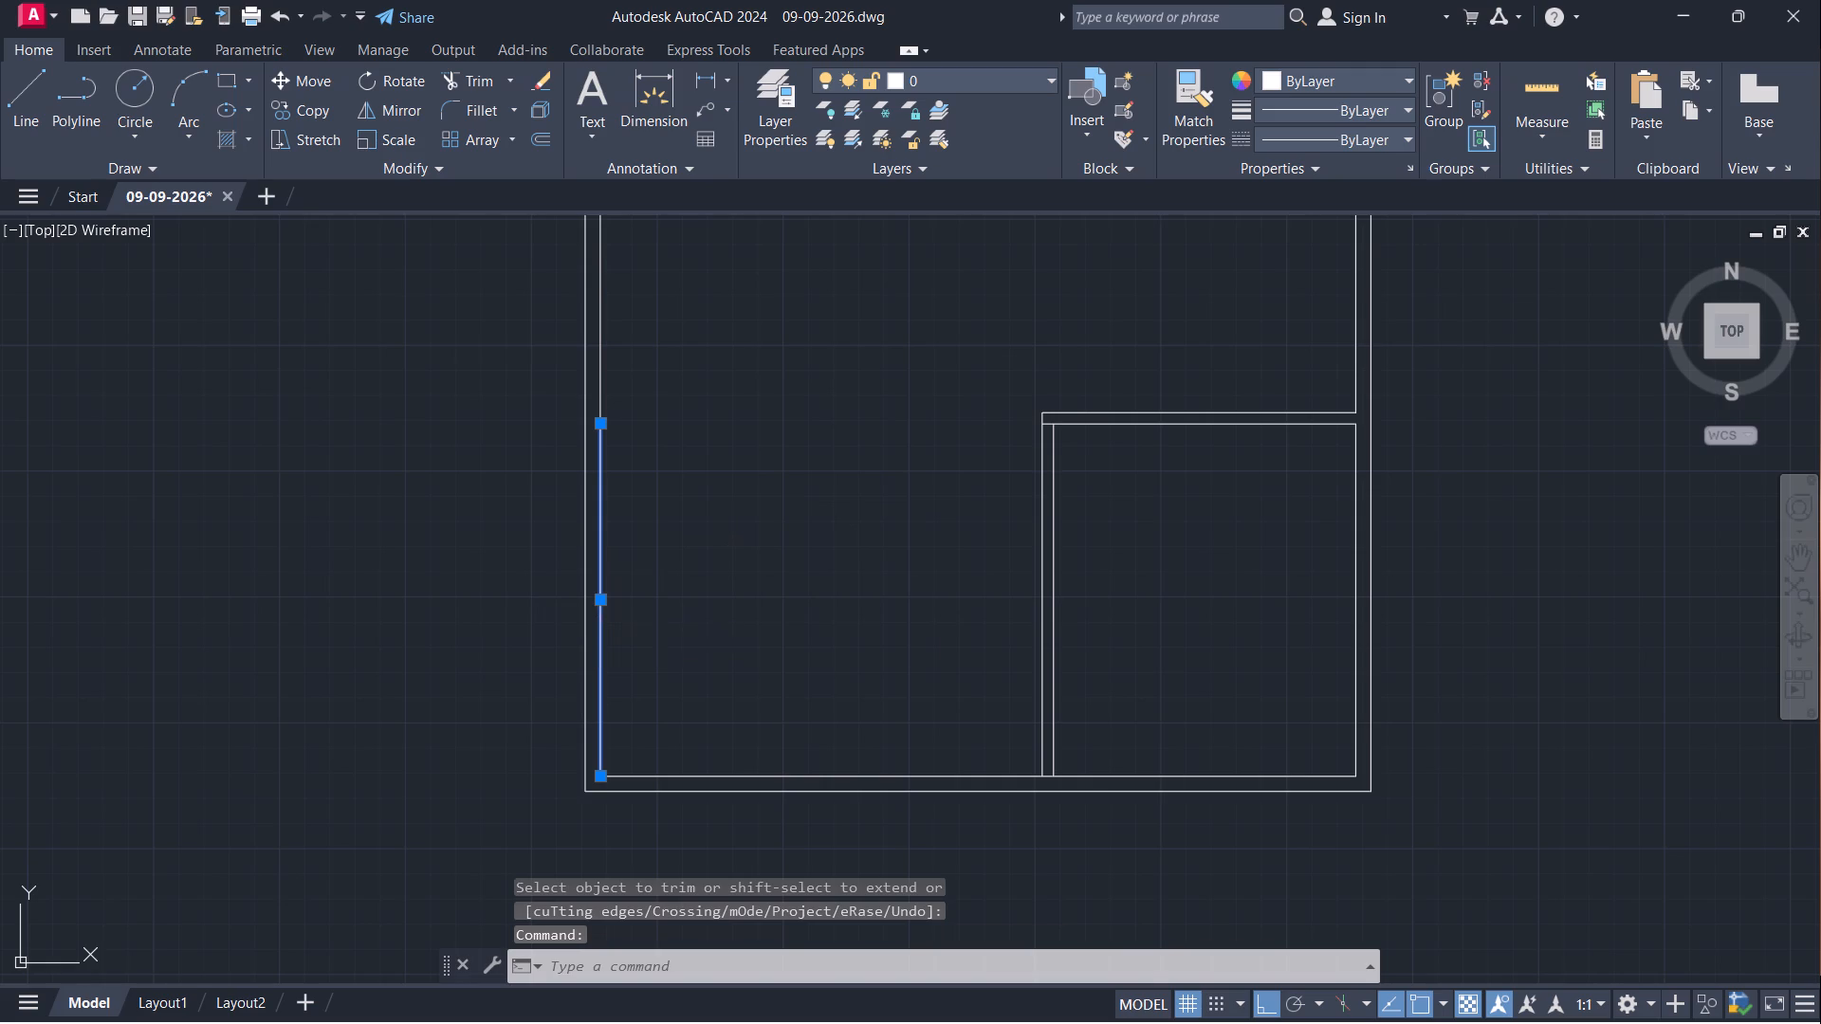
pyautogui.click(606, 592)
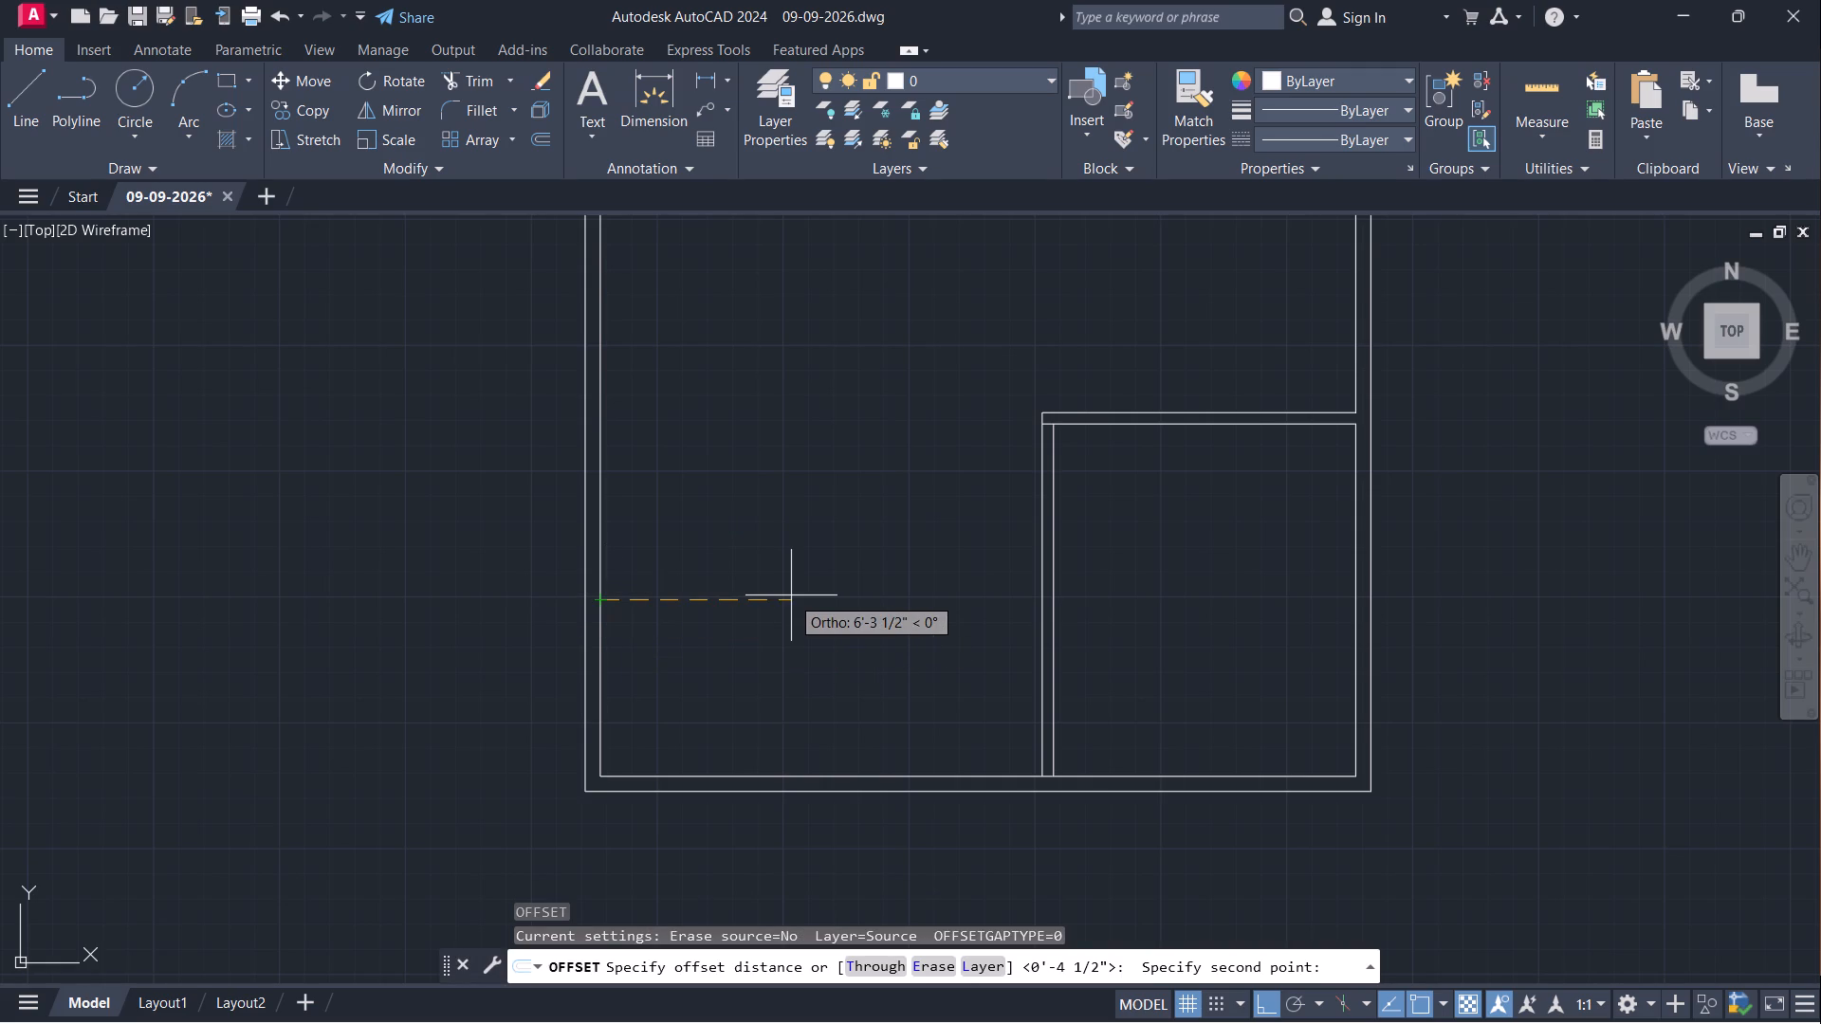
pyautogui.write('7\'11"')
pyautogui.press('Return')
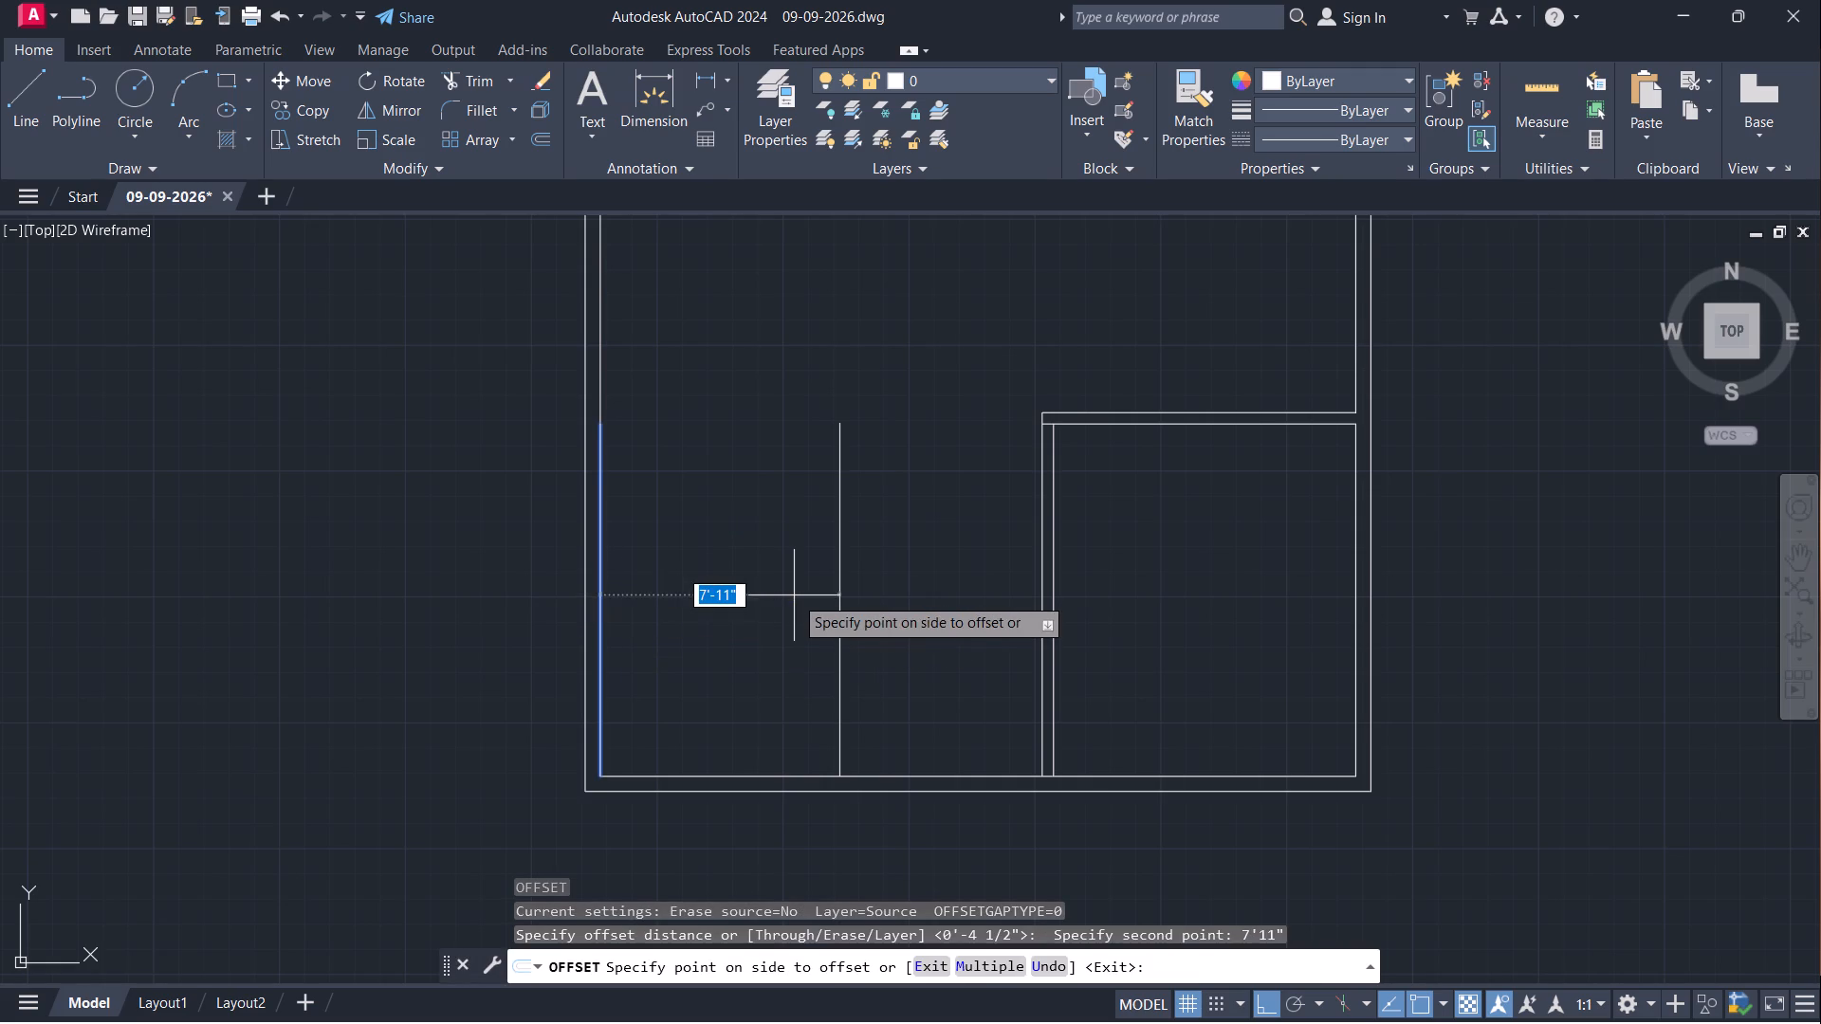
pyautogui.click(944, 633)
pyautogui.press('space')
# Offset the new free-standing vertical line 4.5" toward the right wall to form a second vertical partition.
pyautogui.press('space')
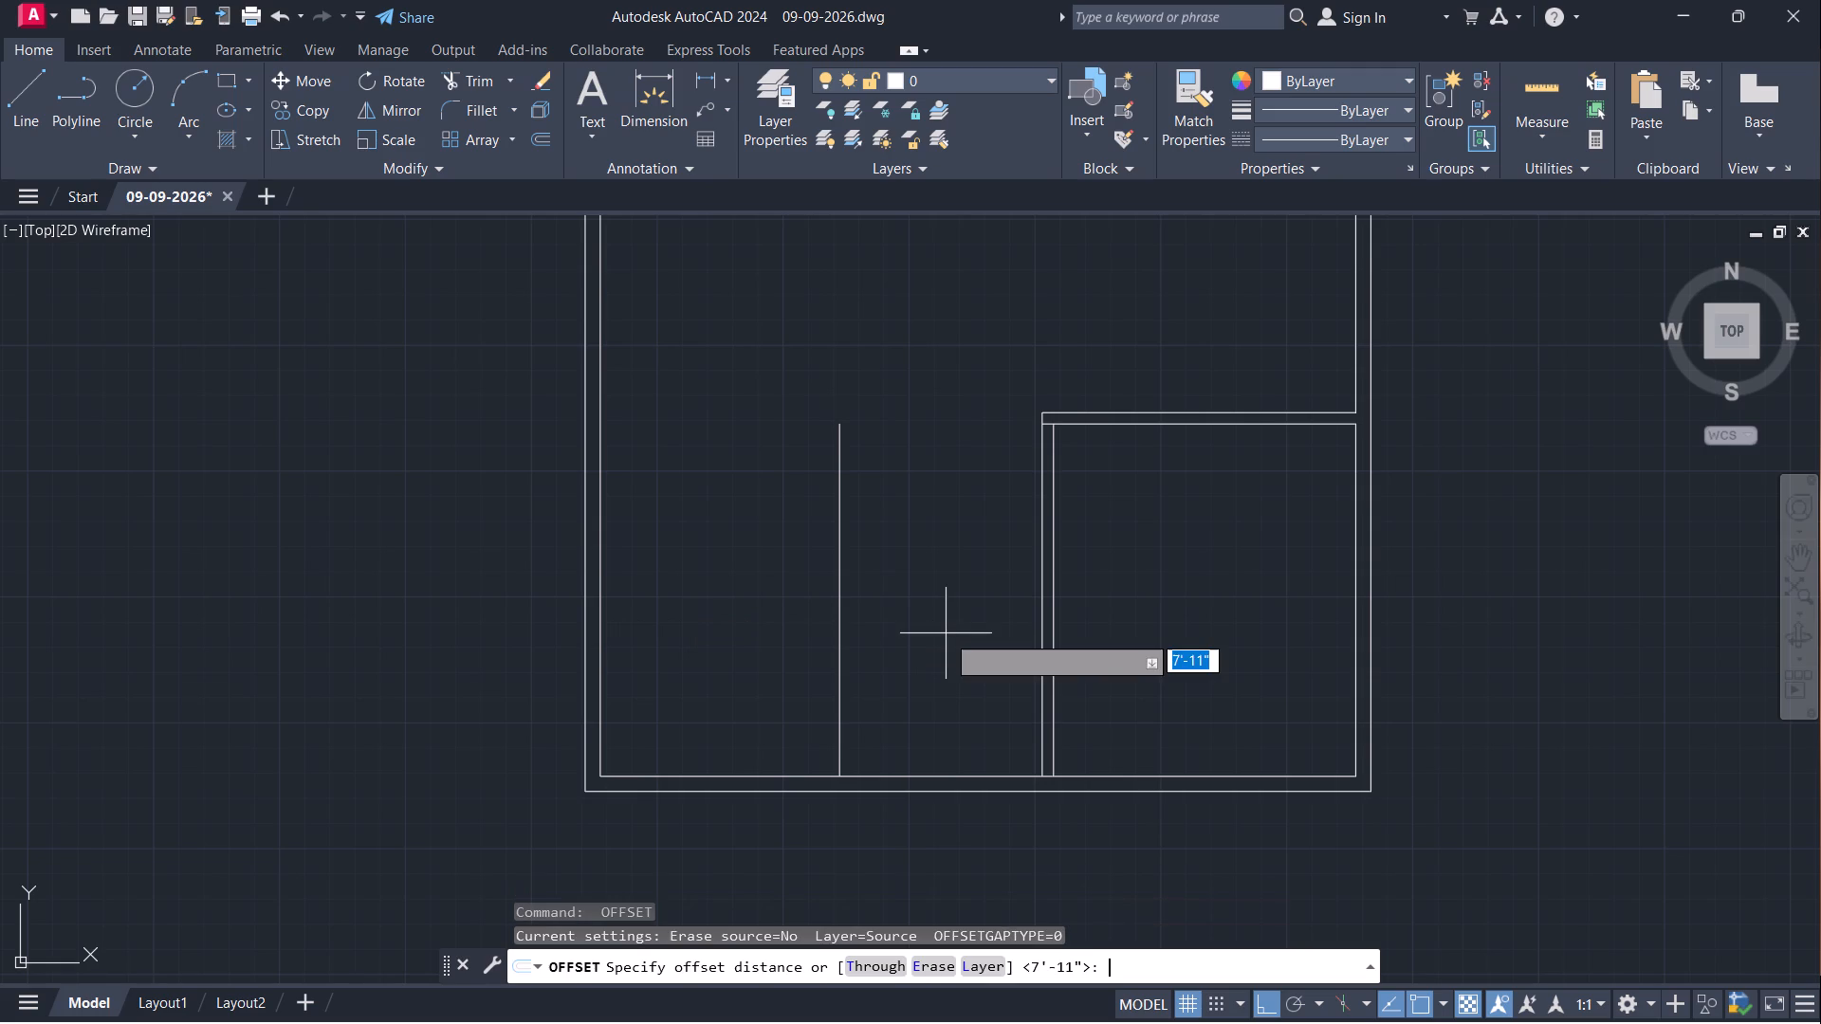
pyautogui.click(844, 616)
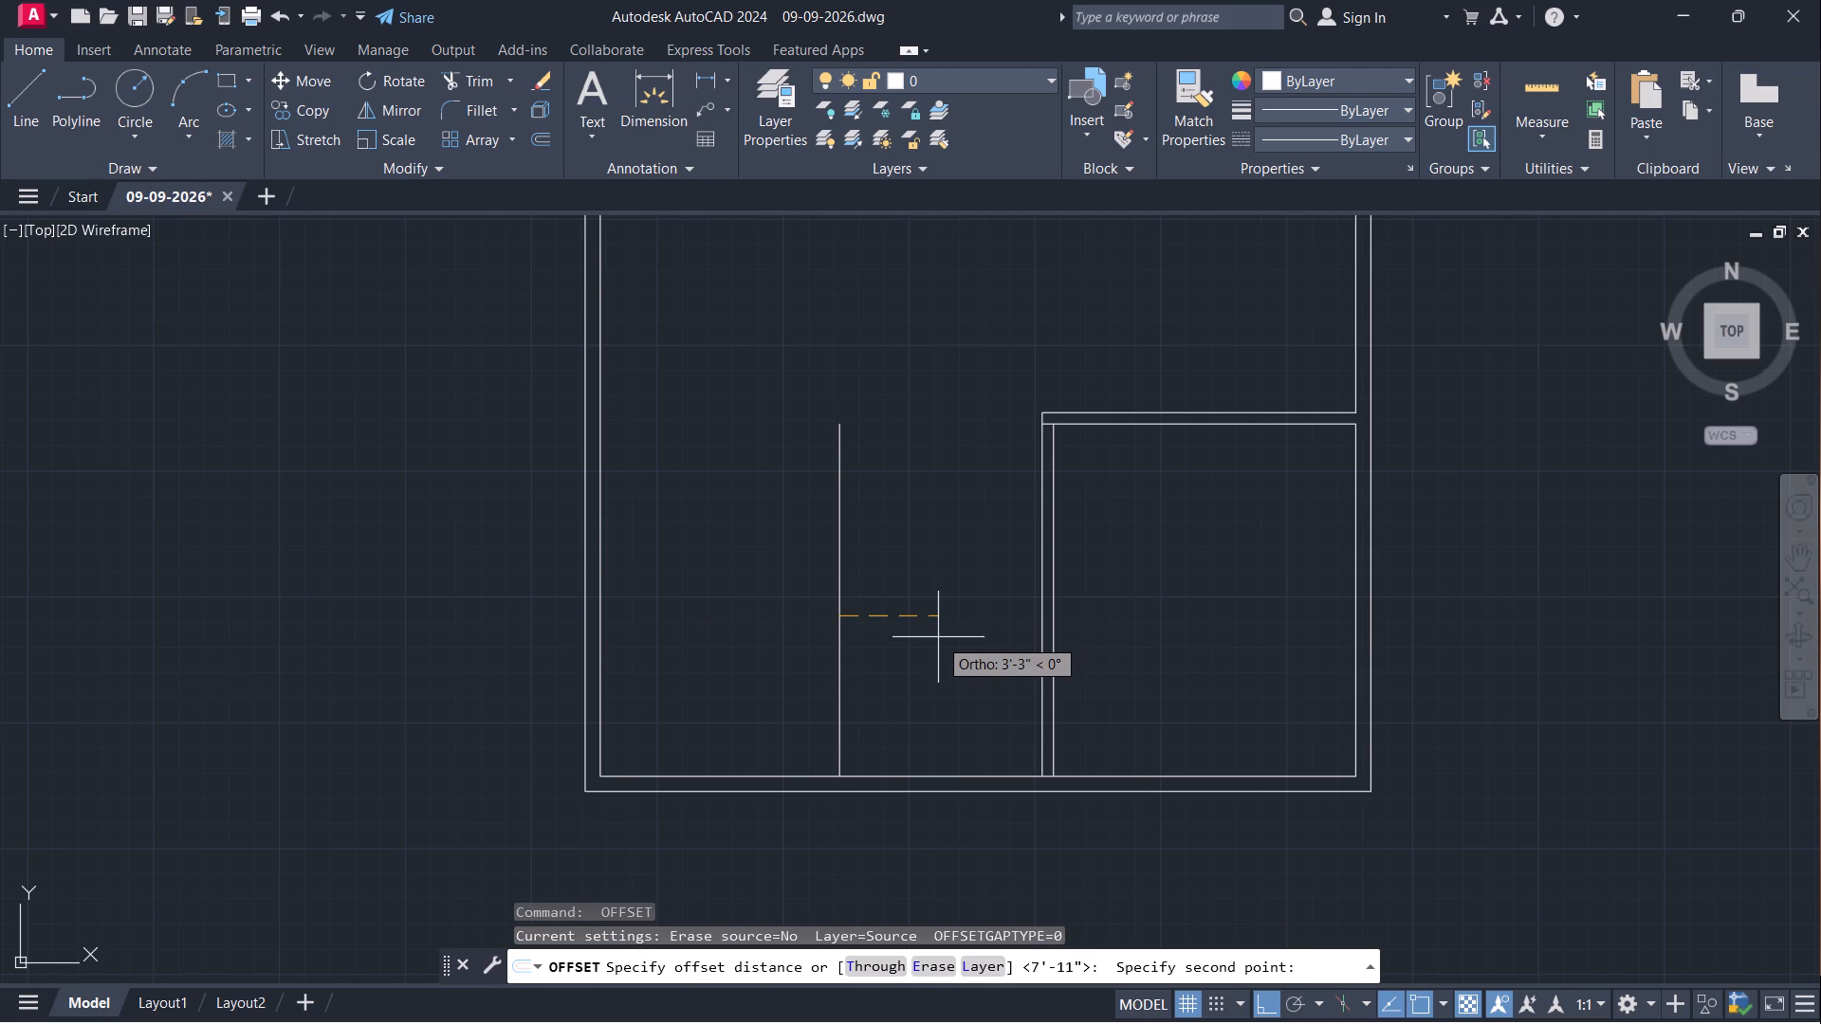
pyautogui.write('4.5')
pyautogui.hotkey('shift', '"')
pyautogui.press('Return')
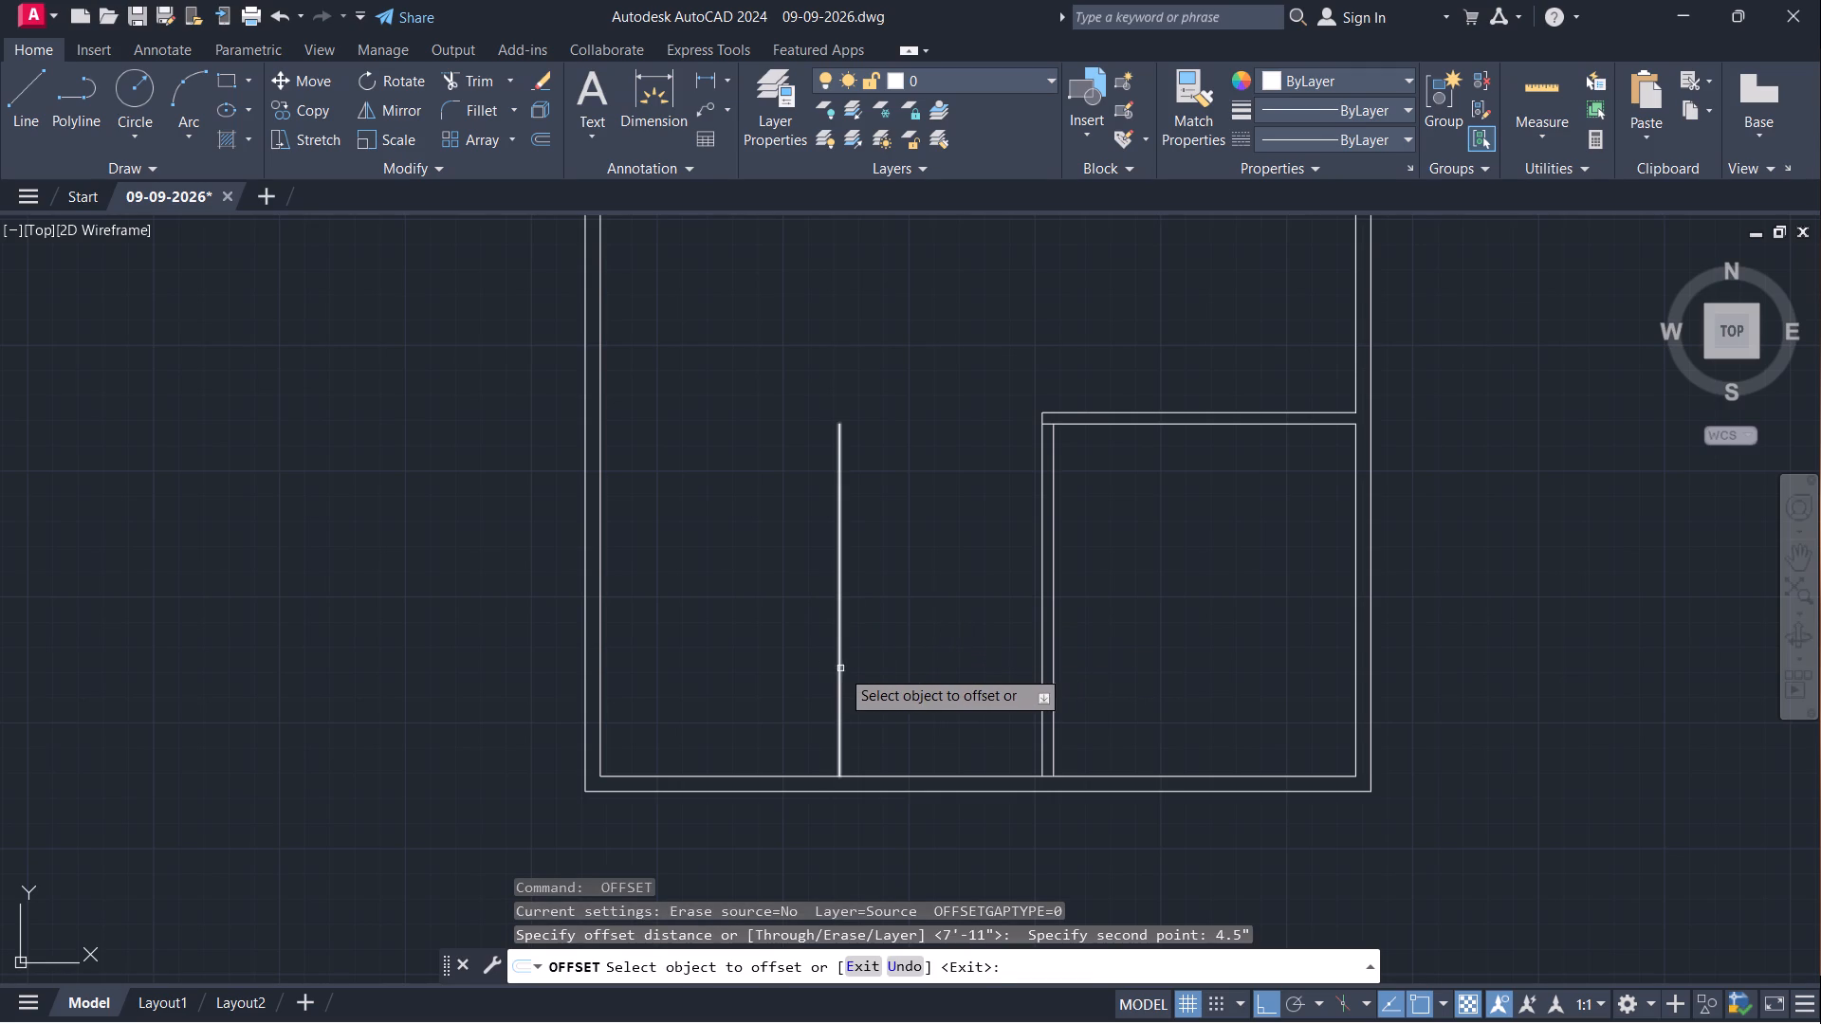
pyautogui.click(840, 668)
pyautogui.click(918, 659)
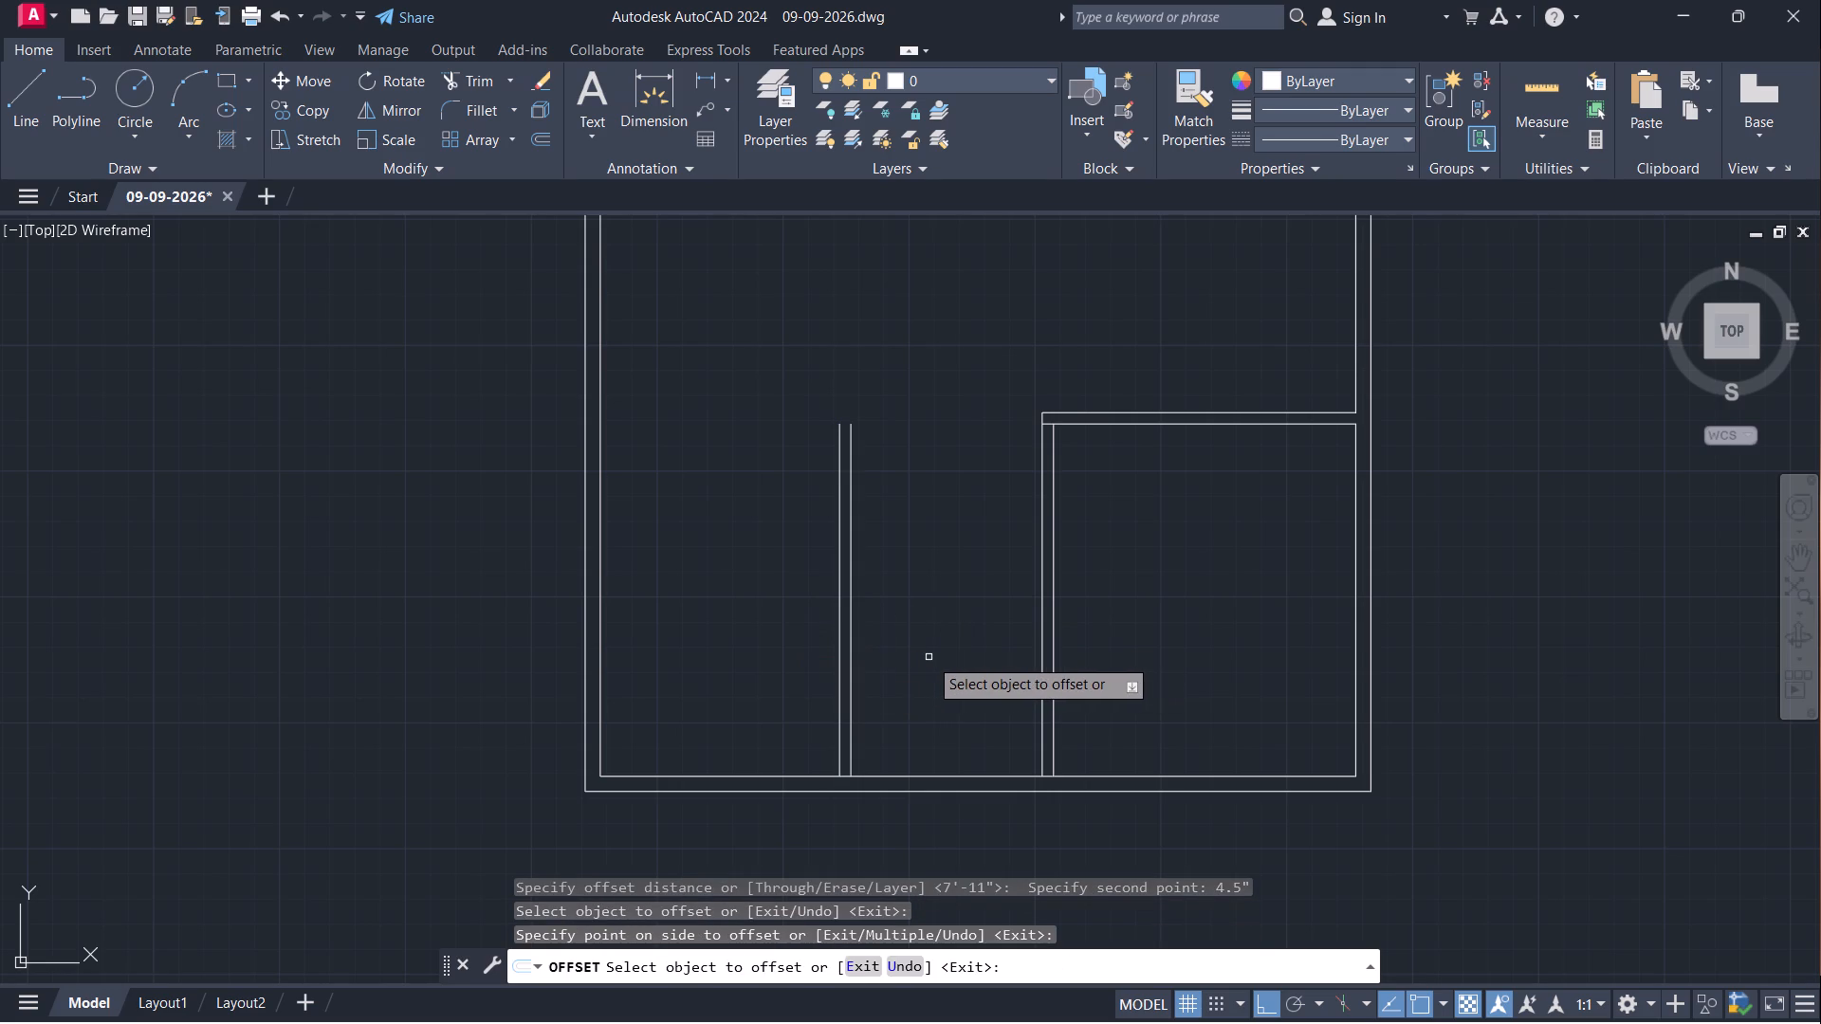
pyautogui.press('Escape')
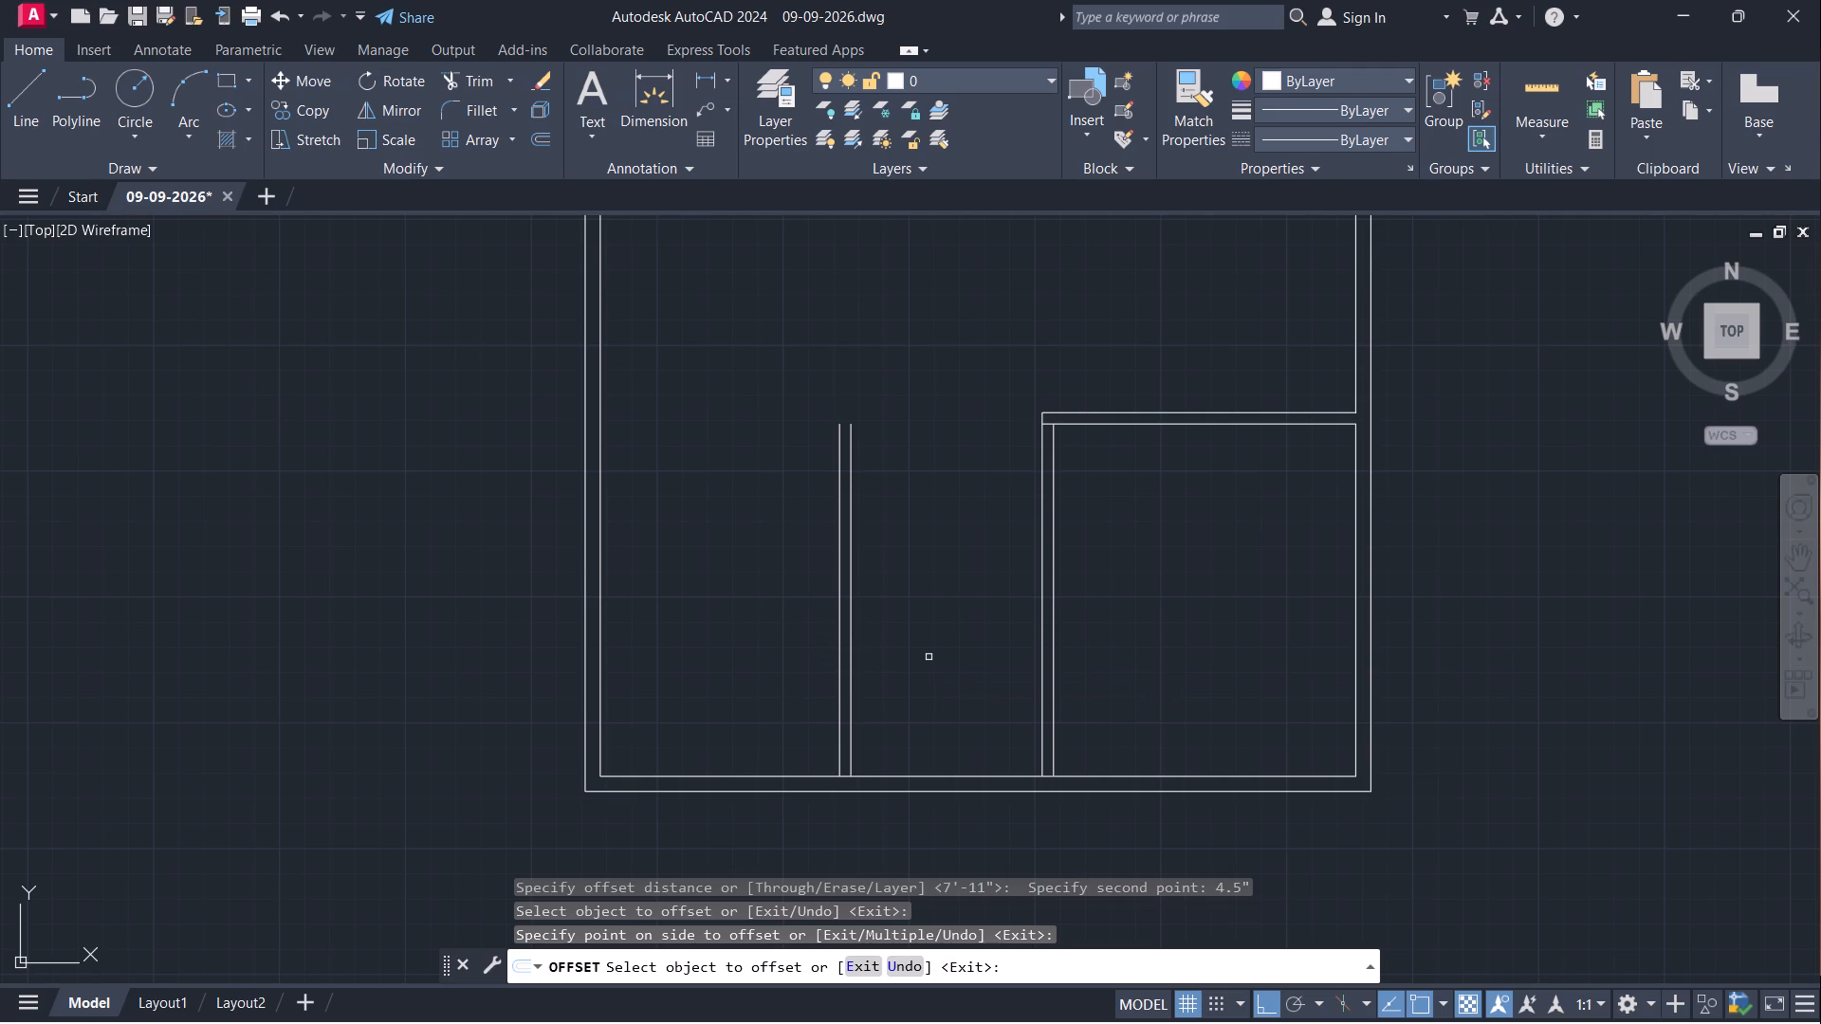
# Offset the bottom inner wall line 6'10" up into the plan.
pyautogui.press('o')
pyautogui.press('Return')
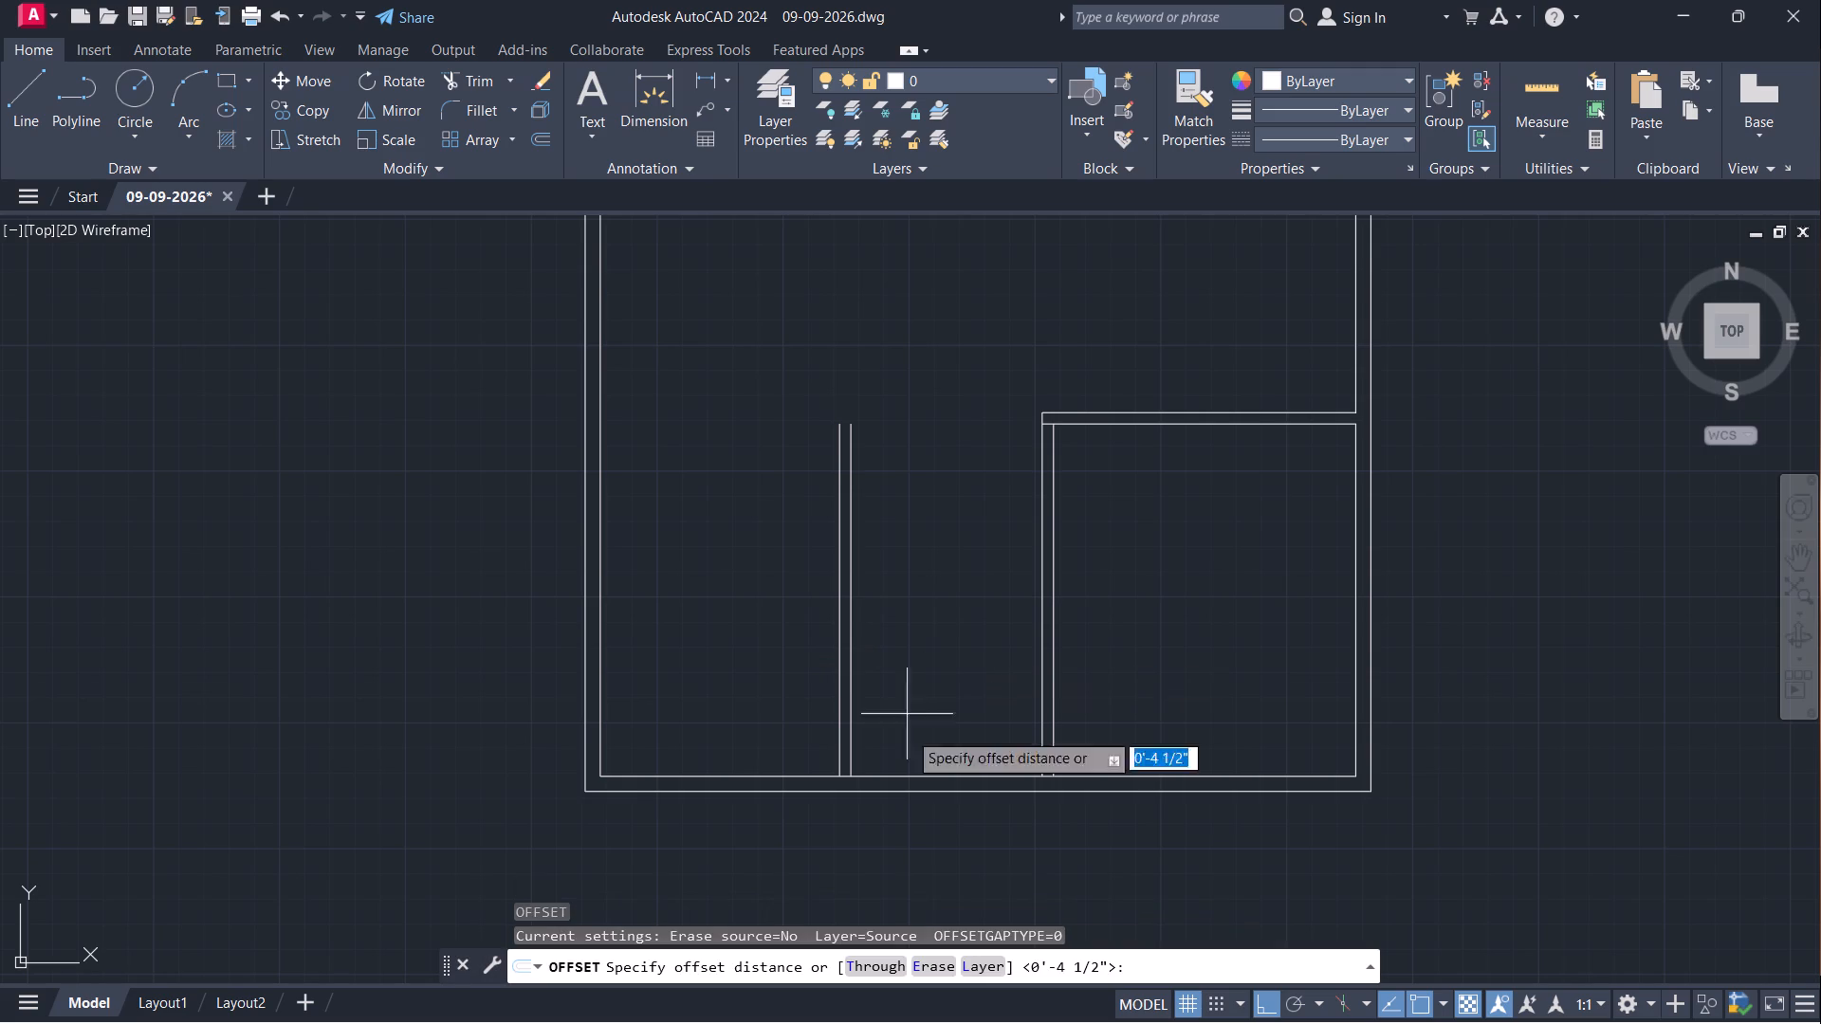
pyautogui.click(735, 769)
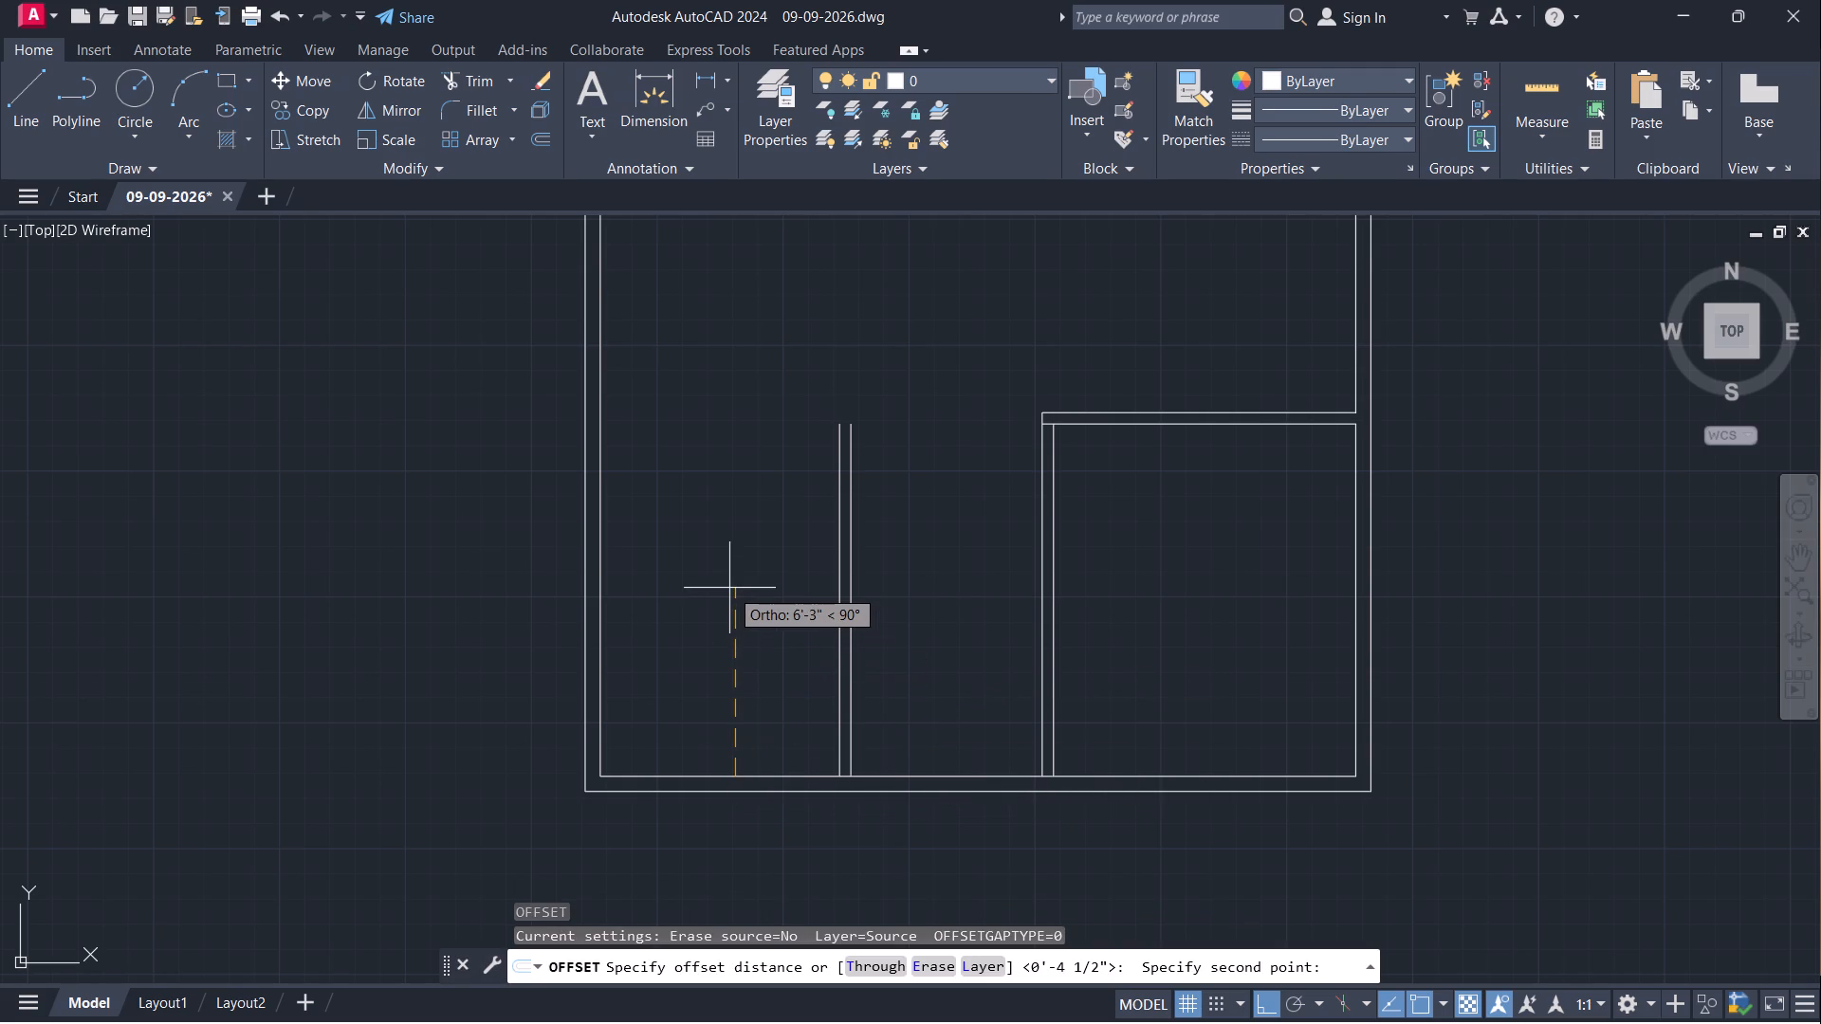
pyautogui.write('6\'10"')
pyautogui.press('Return')
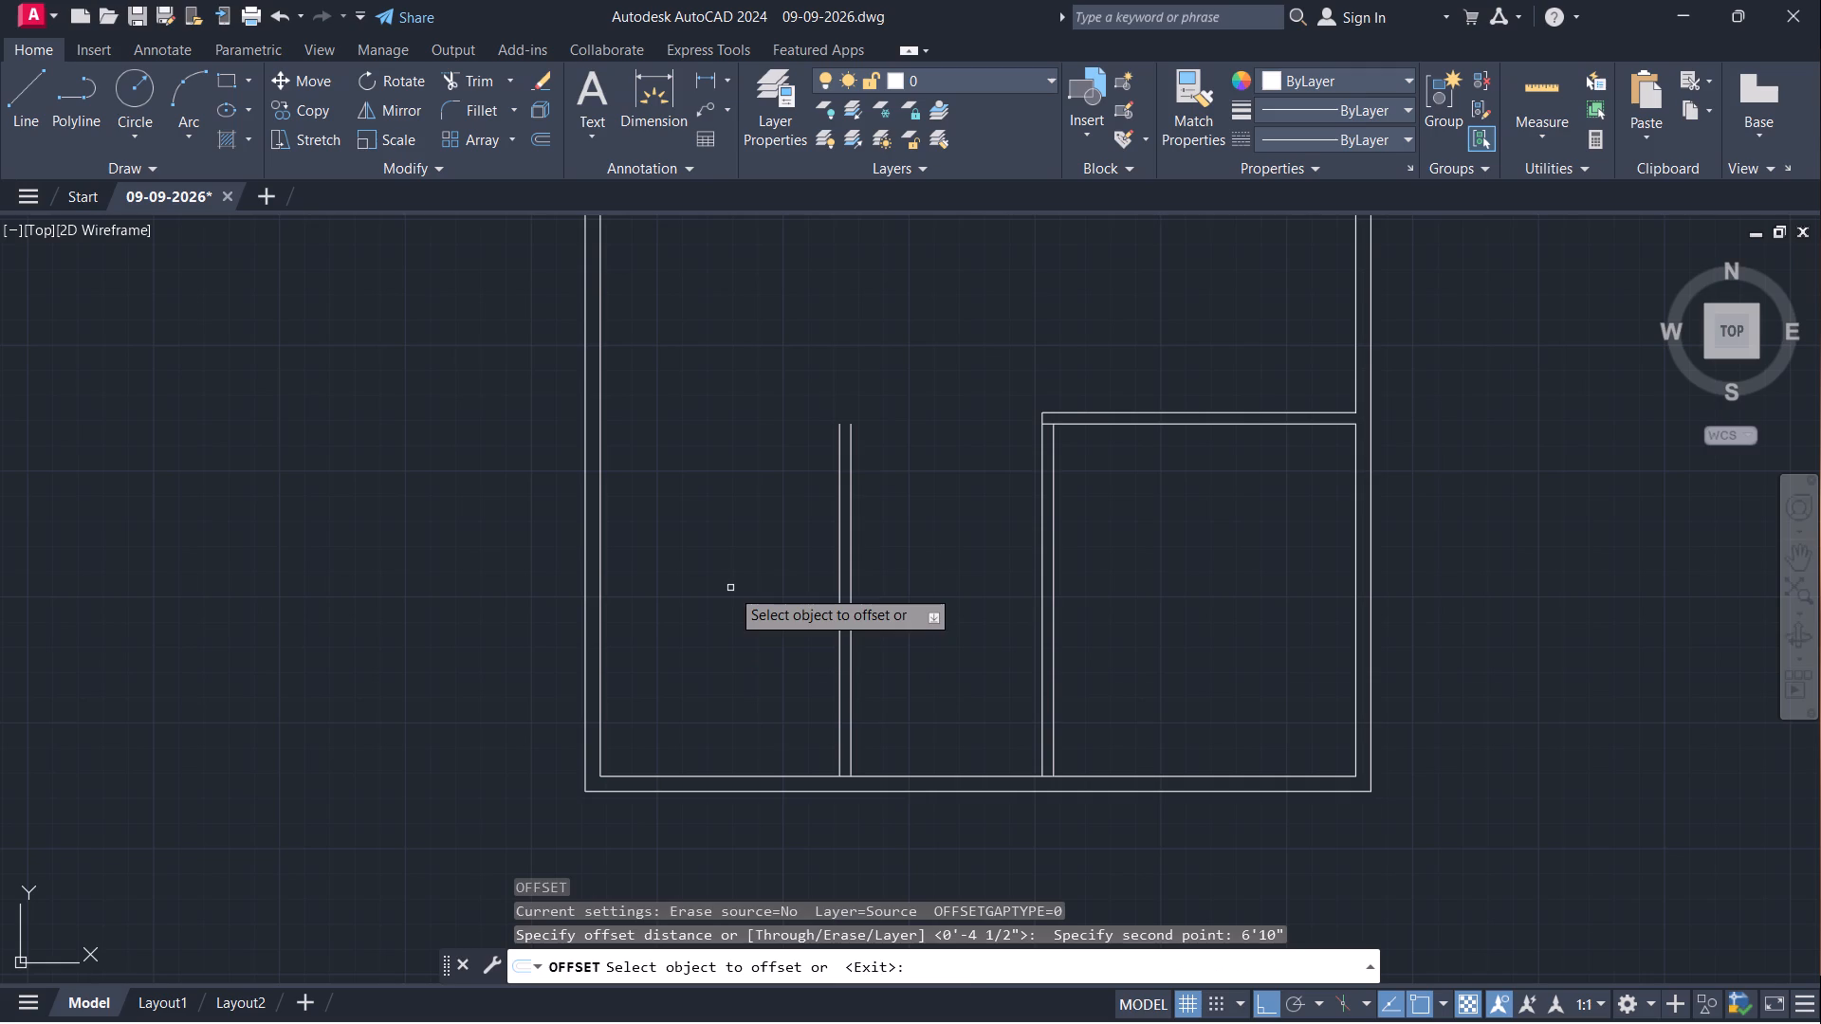
pyautogui.click(770, 777)
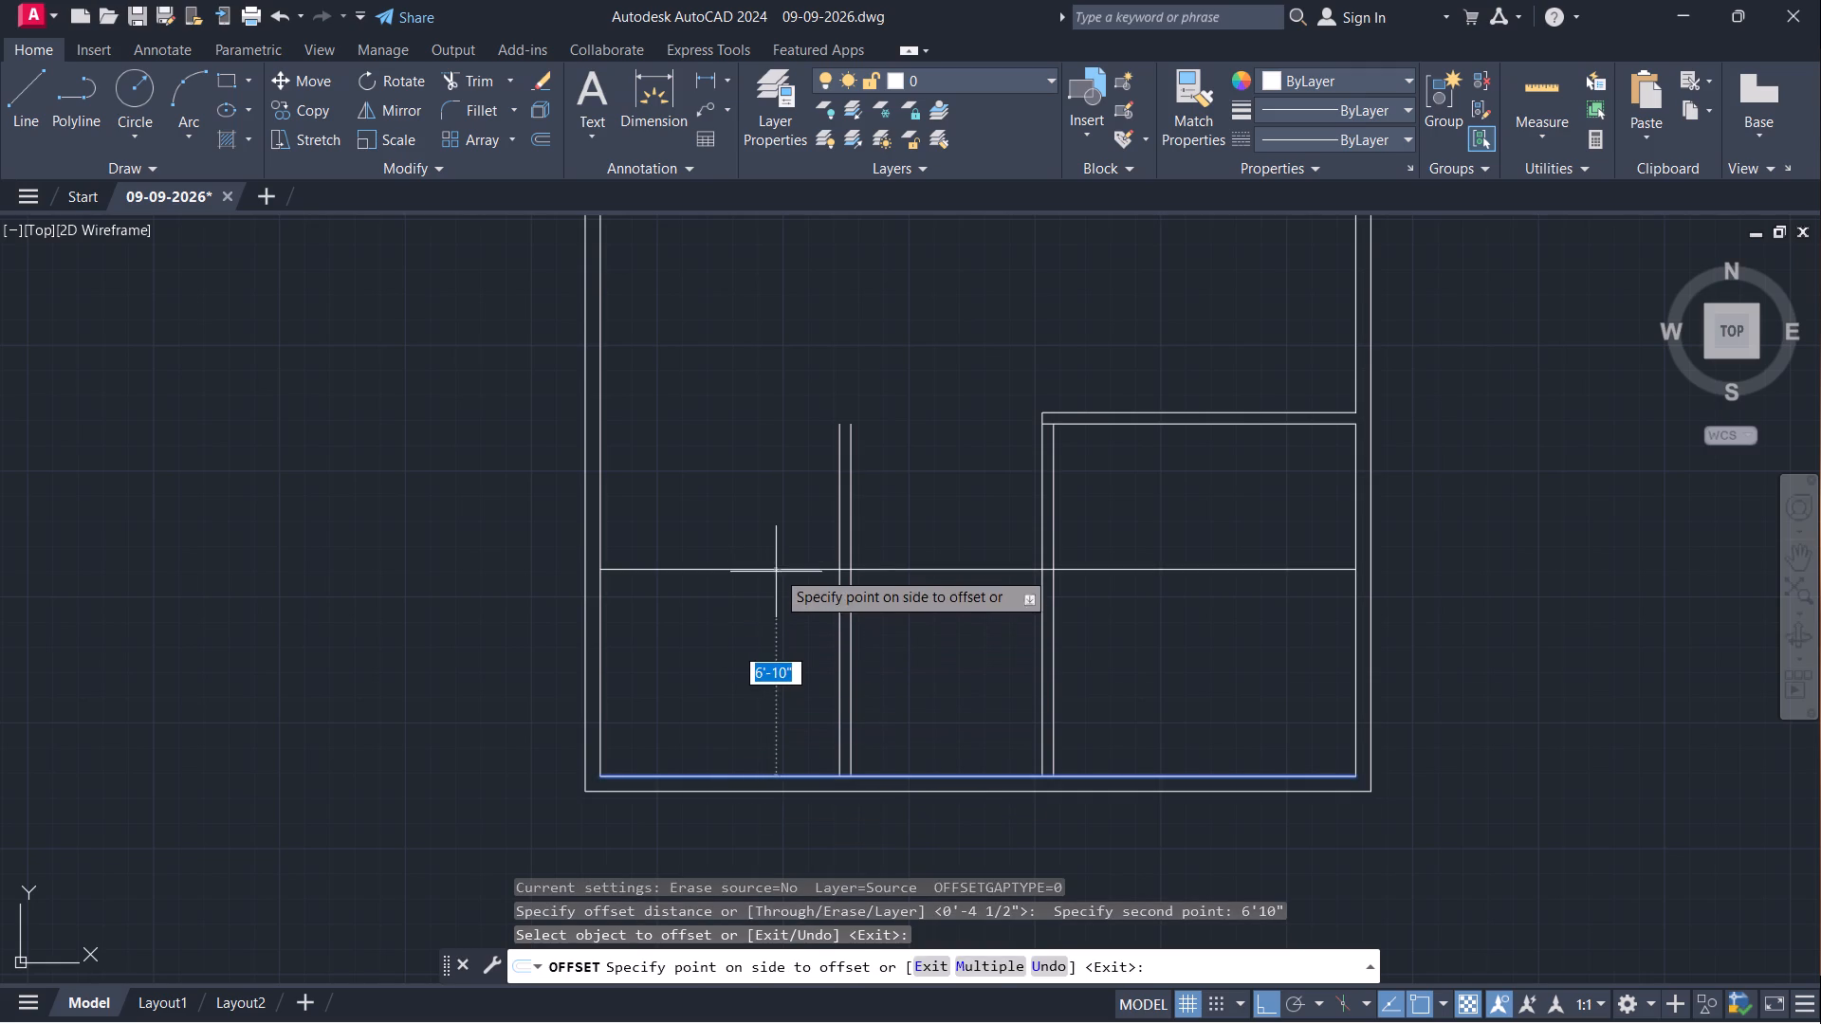
pyautogui.click(775, 546)
pyautogui.press('space')
# Offset the new horizontal line 4.5" upward to form a horizontal partition across the lower part of the plan.
pyautogui.press('space')
pyautogui.scroll(-1, 843, 564)
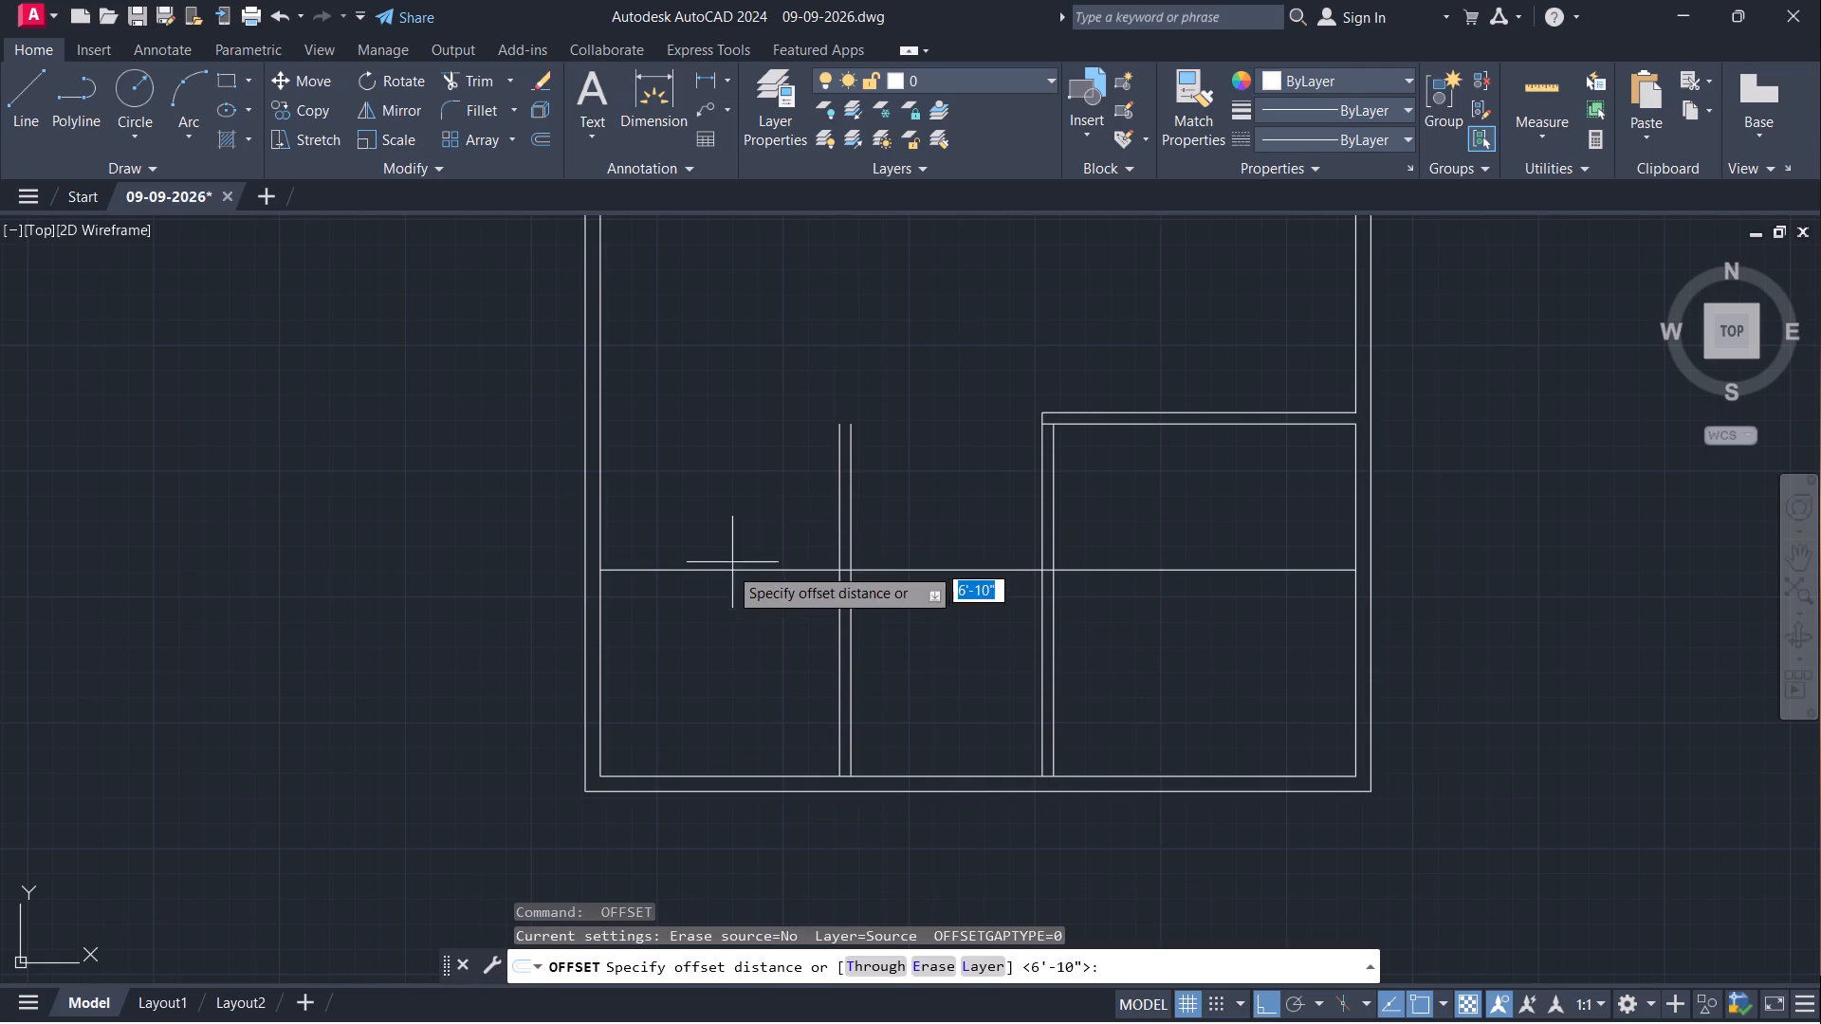
pyautogui.click(727, 570)
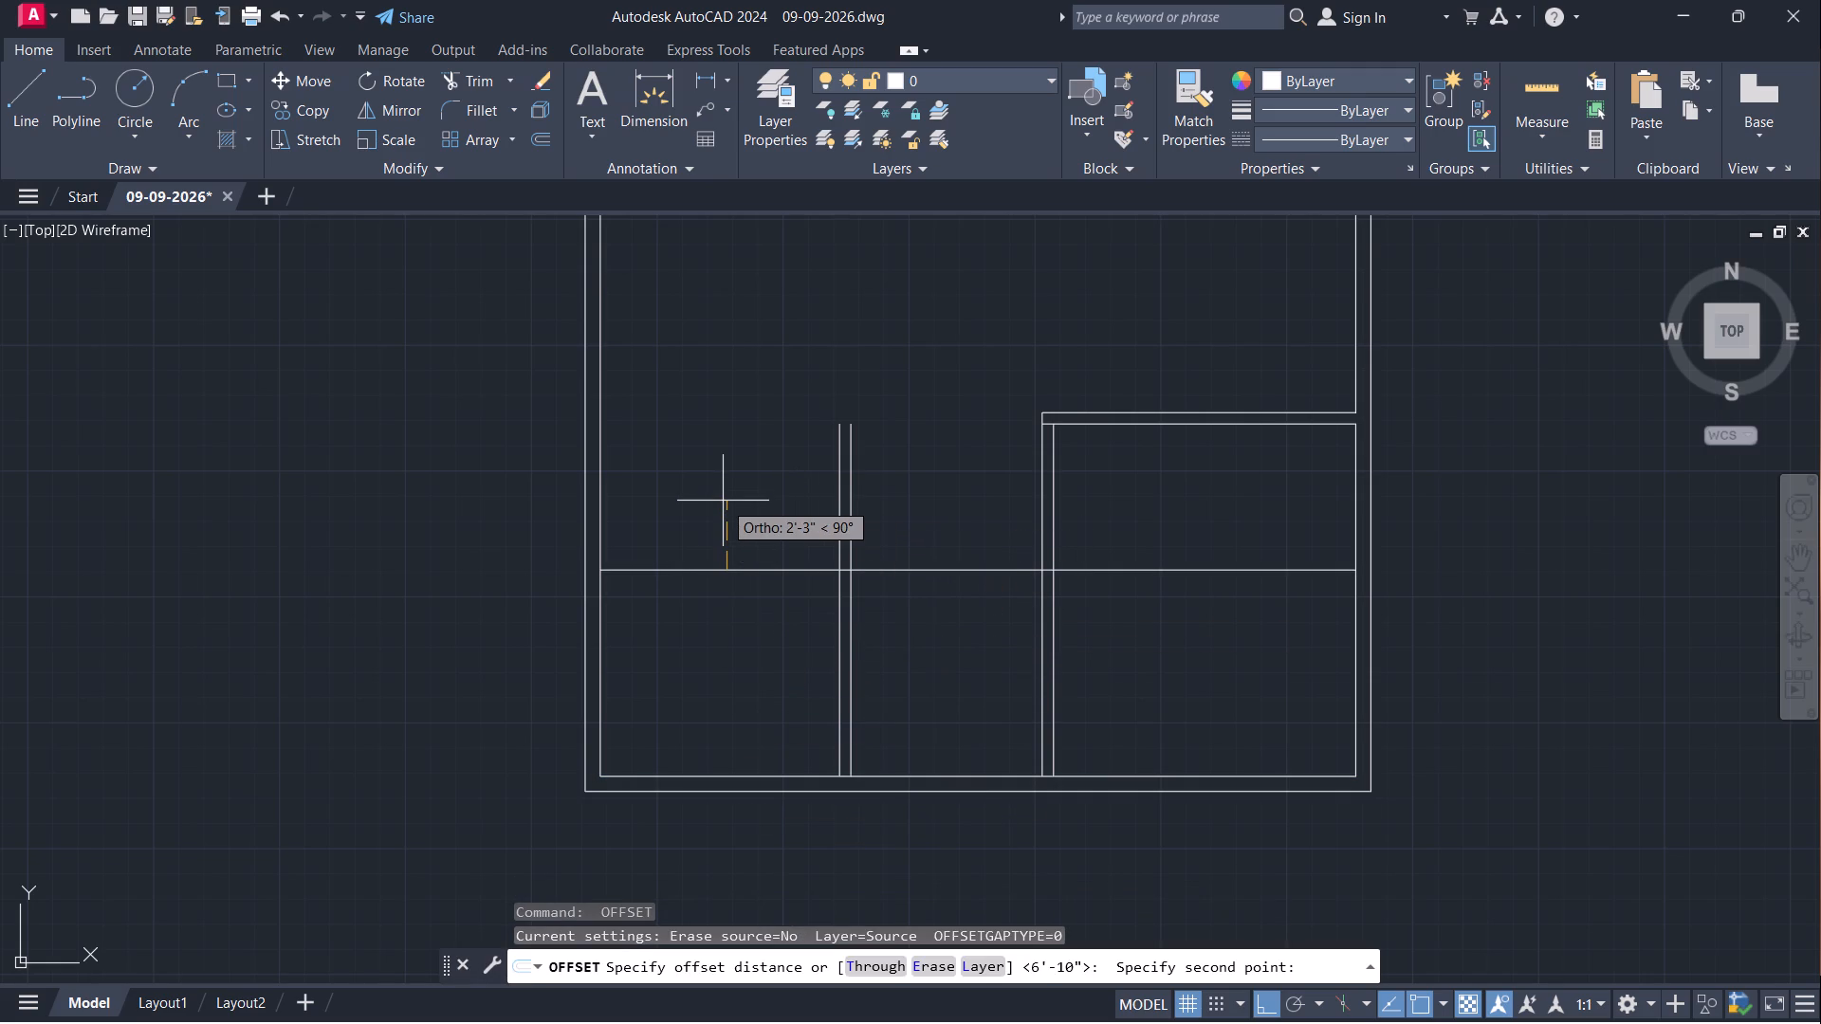
pyautogui.write('4.5"')
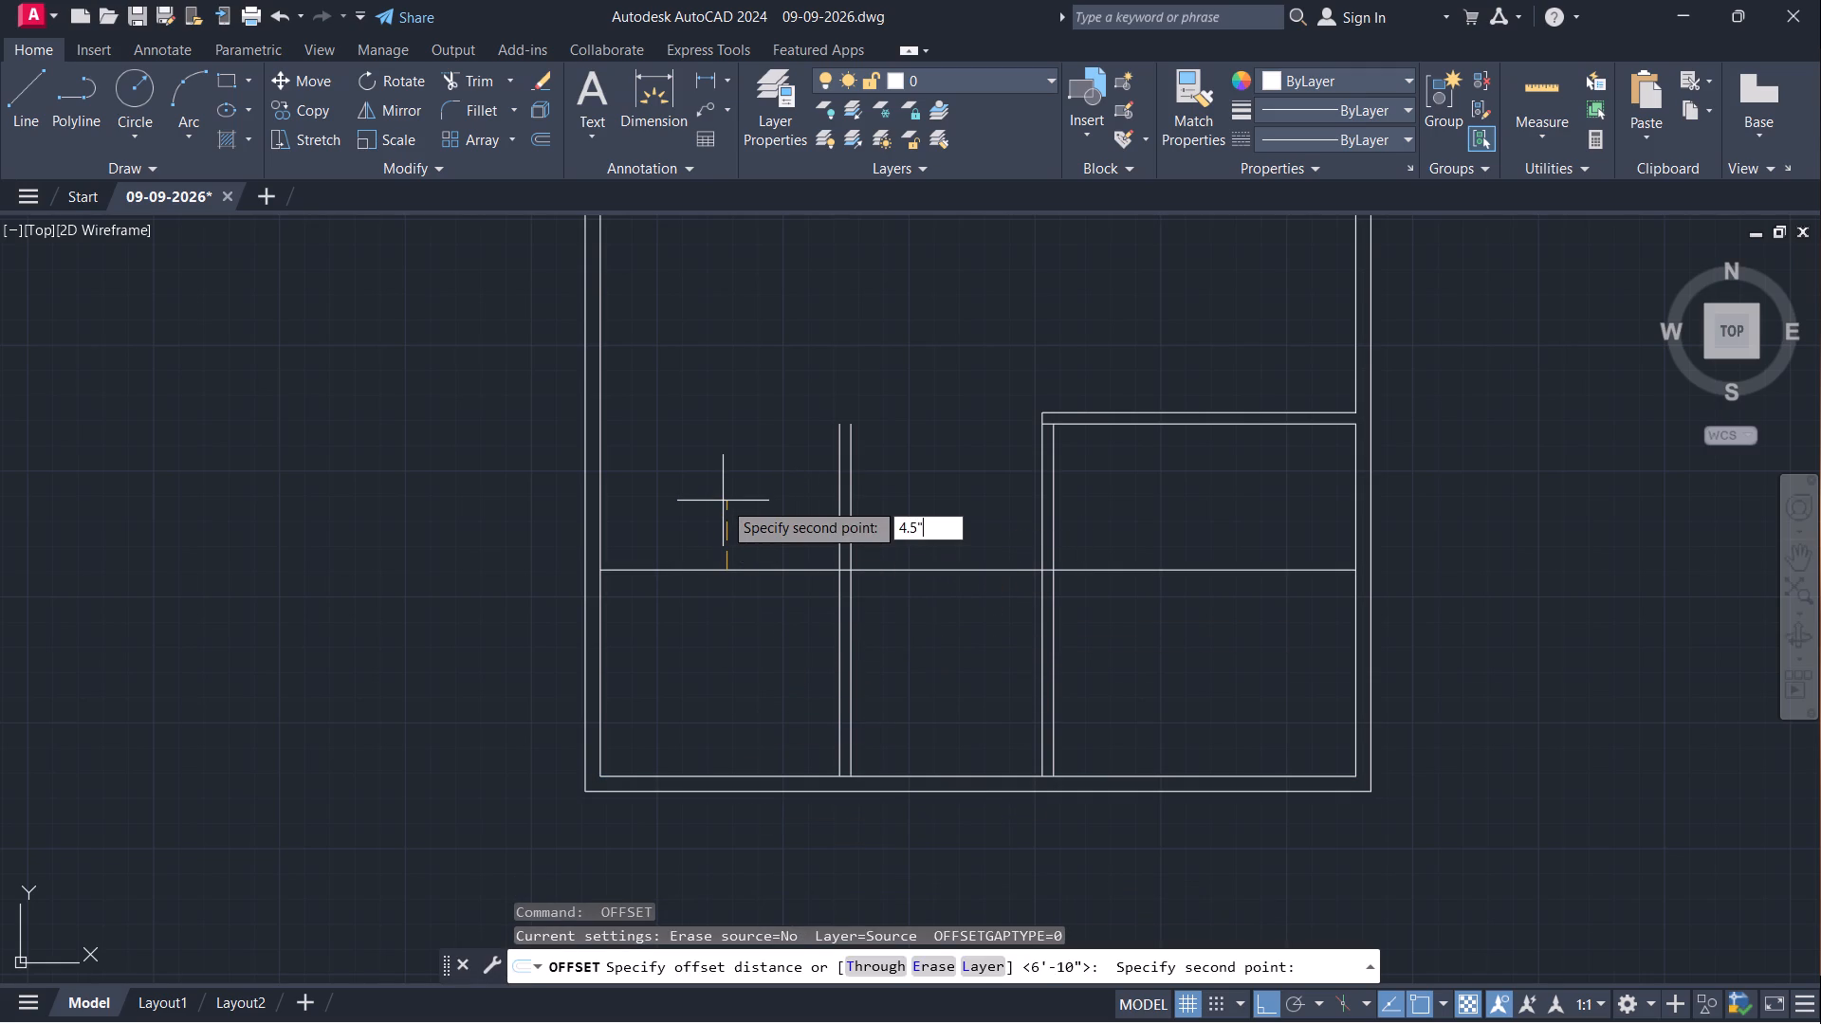
pyautogui.press('Return')
pyautogui.click(733, 567)
pyautogui.click(753, 527)
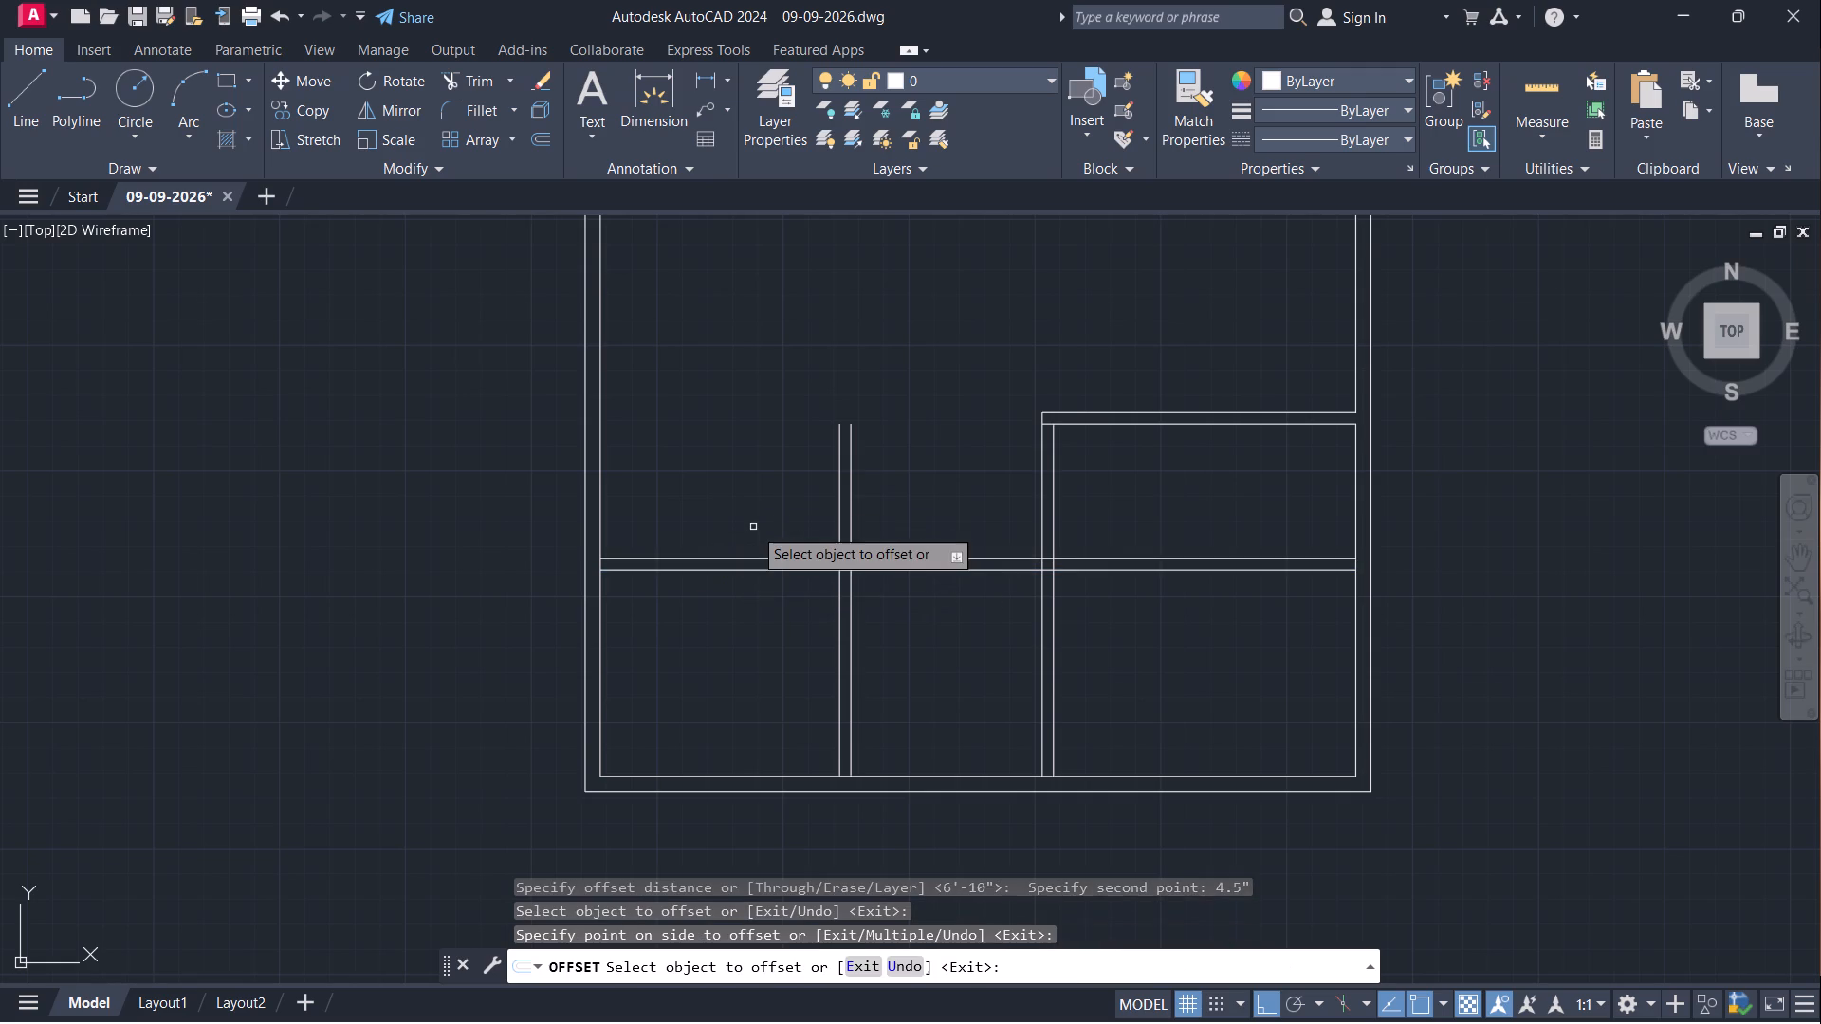
pyautogui.press('Escape')
# Trim the second vertical partition above the new horizontal partition, and the horizontal partition's lines from there to the right wall.
pyautogui.write('tr')
pyautogui.press('Return')
pyautogui.moveTo(766, 514); pyautogui.dragTo(886, 544)
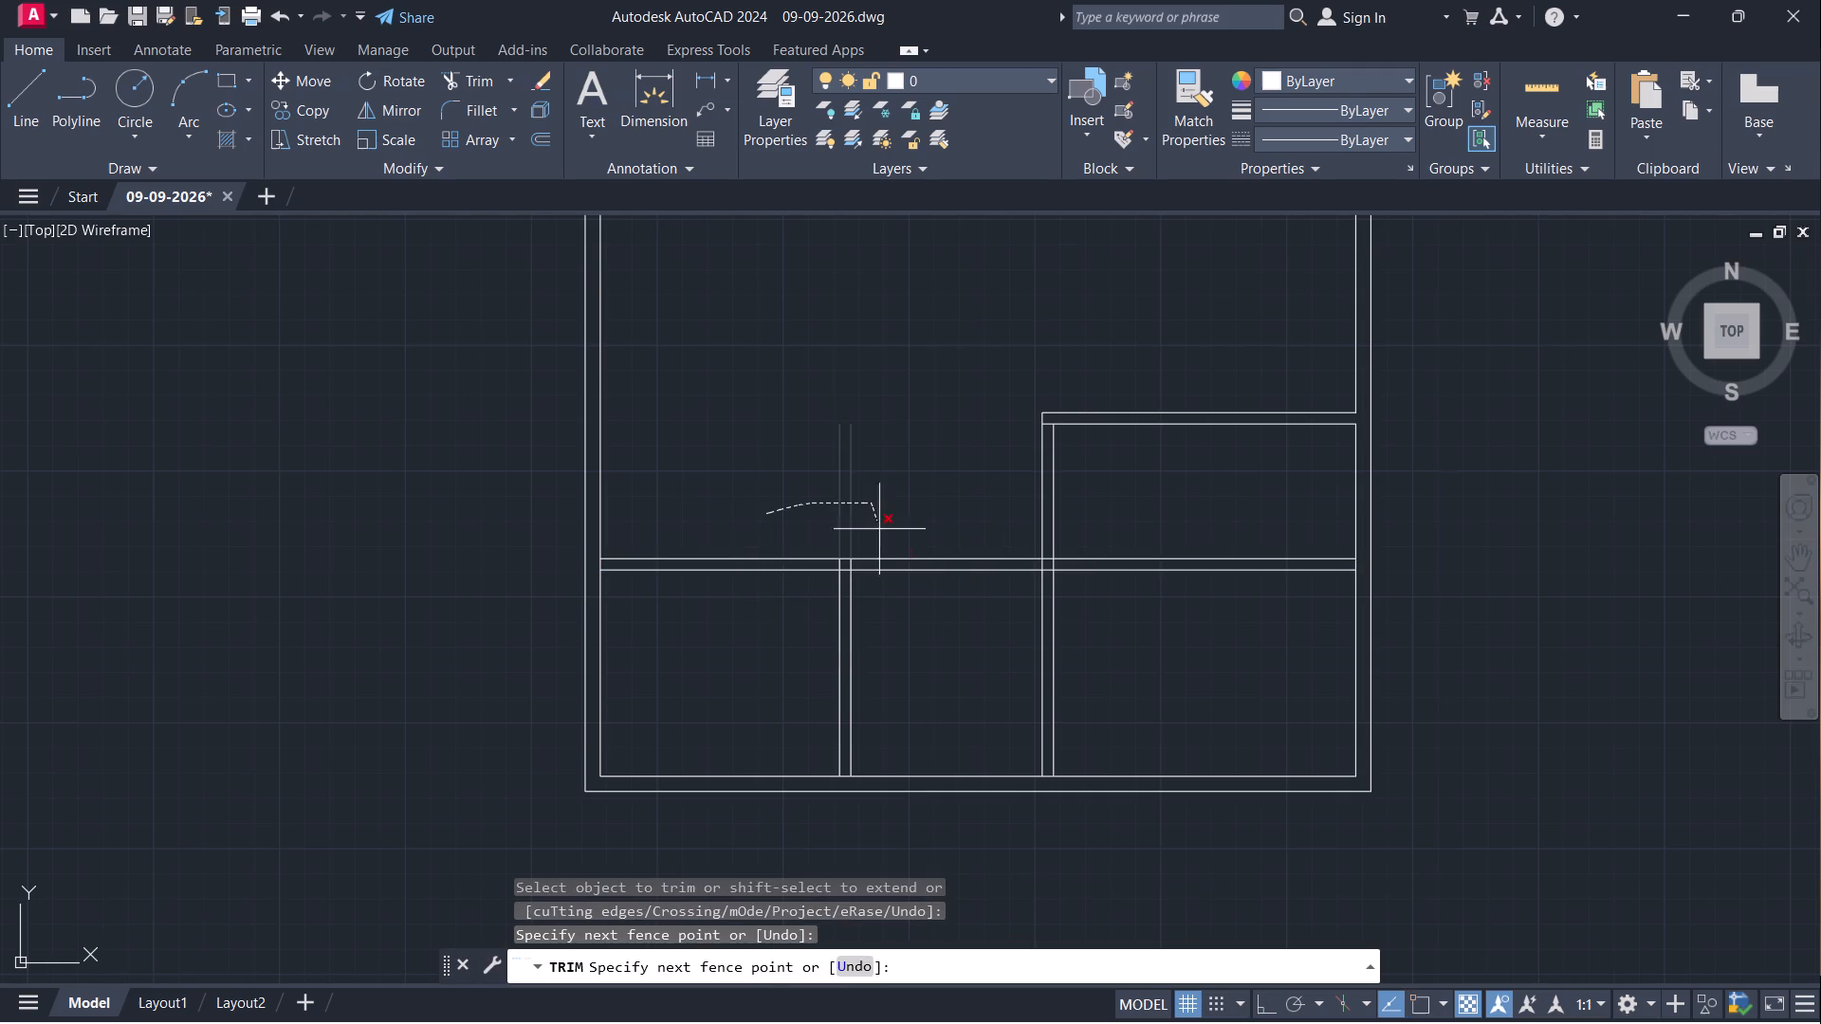
pyautogui.moveTo(886, 544); pyautogui.dragTo(934, 597)
pyautogui.moveTo(1114, 527); pyautogui.dragTo(1148, 663)
pyautogui.scroll(4, 1045, 583)
pyautogui.moveTo(1065, 396); pyautogui.dragTo(1047, 511)
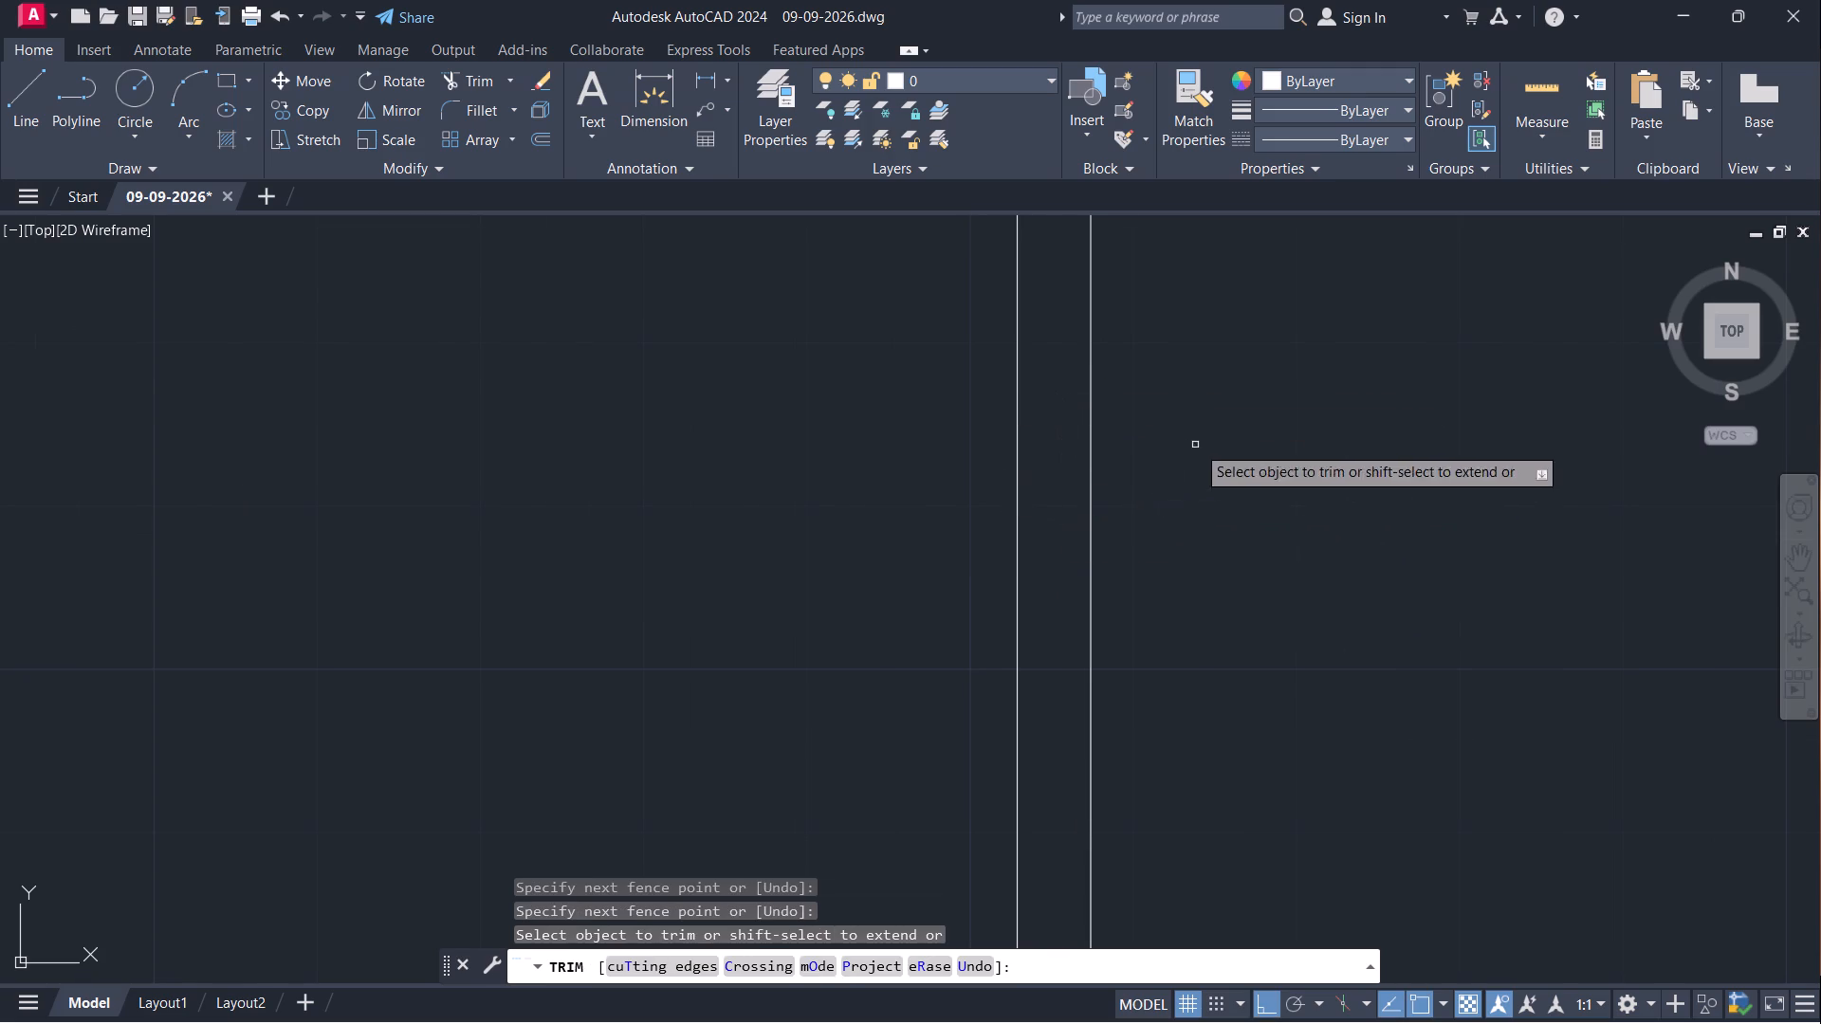
# Trim the overlapping line ends at the lower-left room's upper-right corner to form a clean wall corner.
pyautogui.scroll(-3, 1199, 447)
pyautogui.scroll(4, 853, 465)
pyautogui.moveTo(721, 411); pyautogui.dragTo(731, 412)
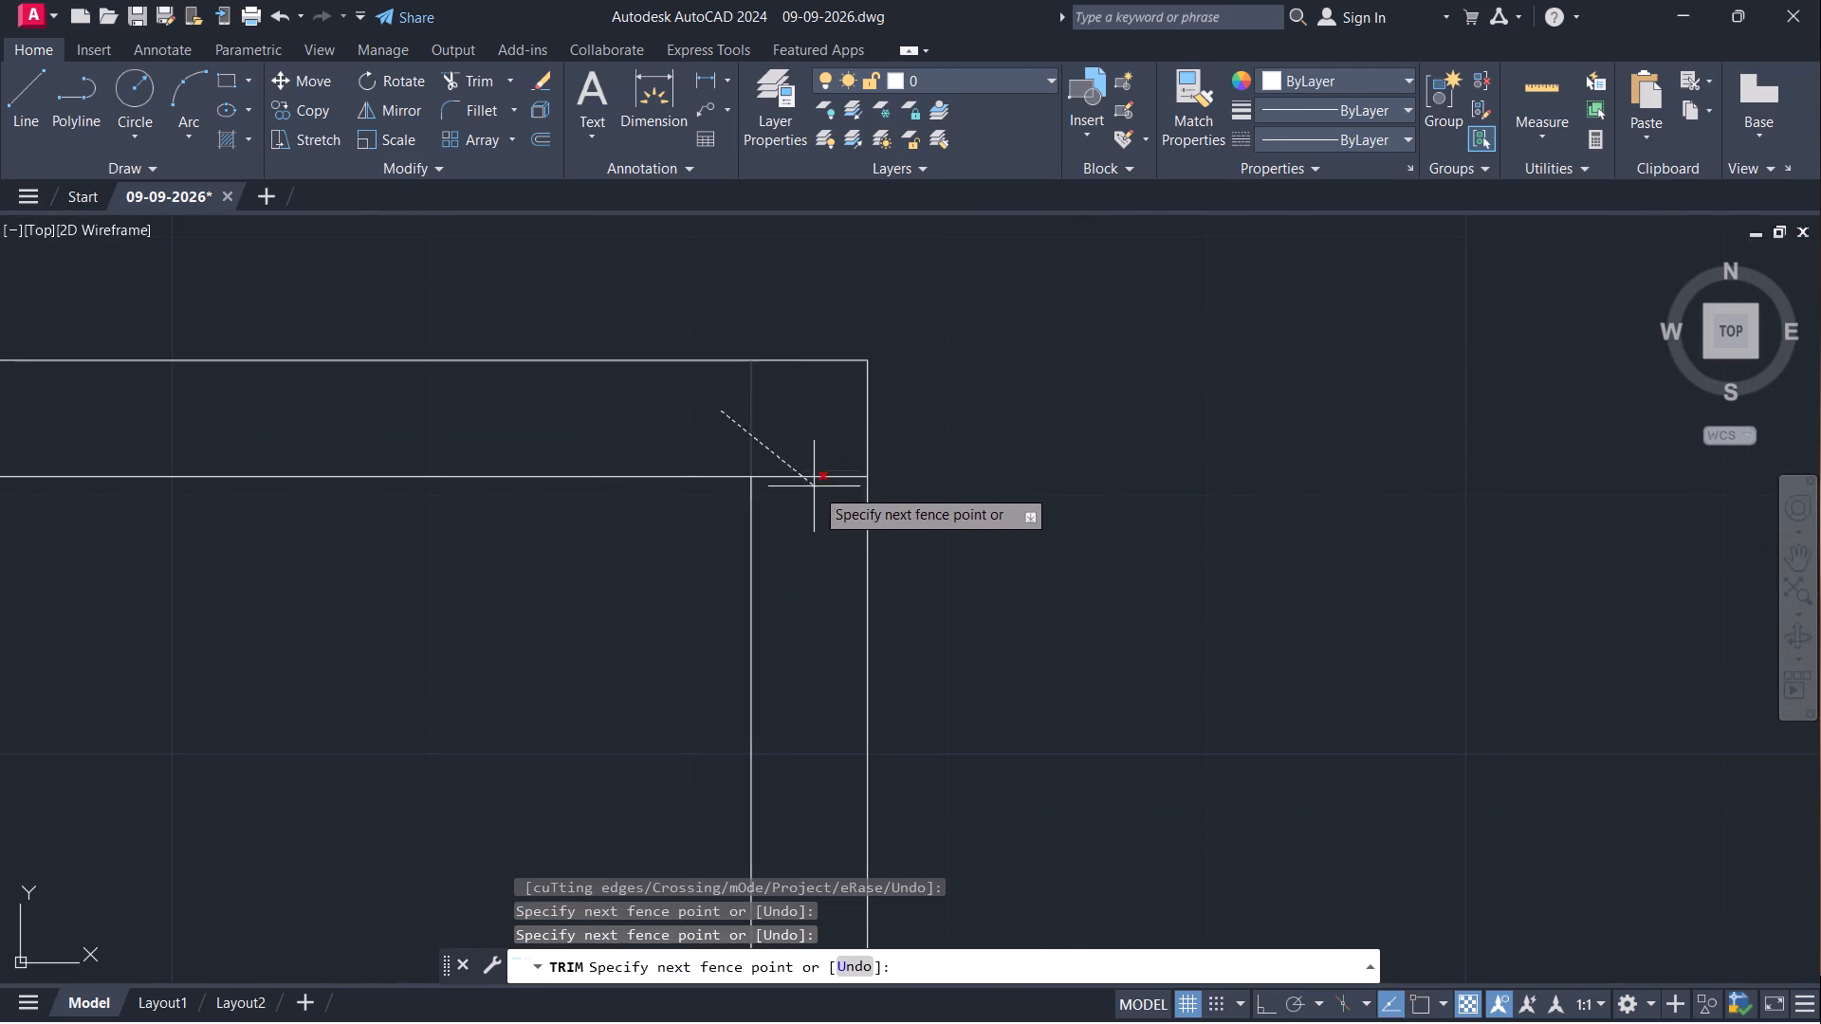
pyautogui.click(822, 495)
pyautogui.scroll(-4, 1043, 410)
pyautogui.scroll(-2, 1009, 586)
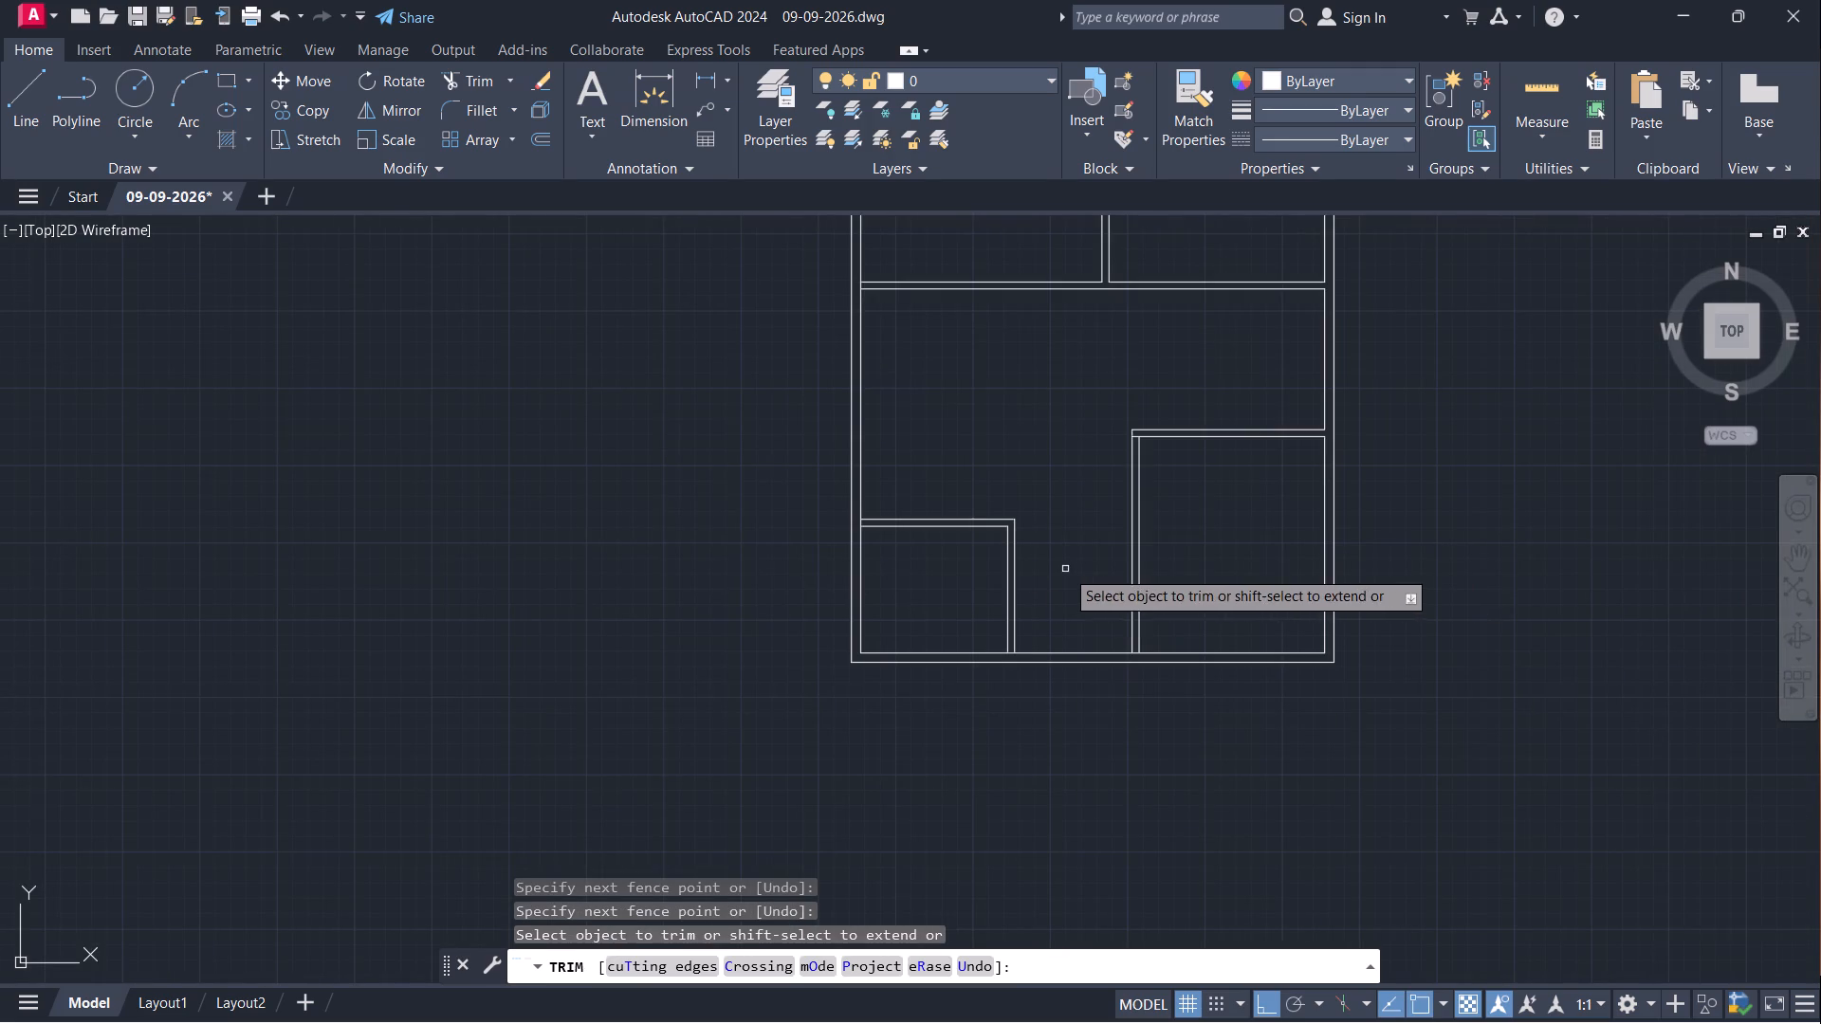
pyautogui.moveTo(1065, 569); pyautogui.dragTo(986, 686, button='middle')
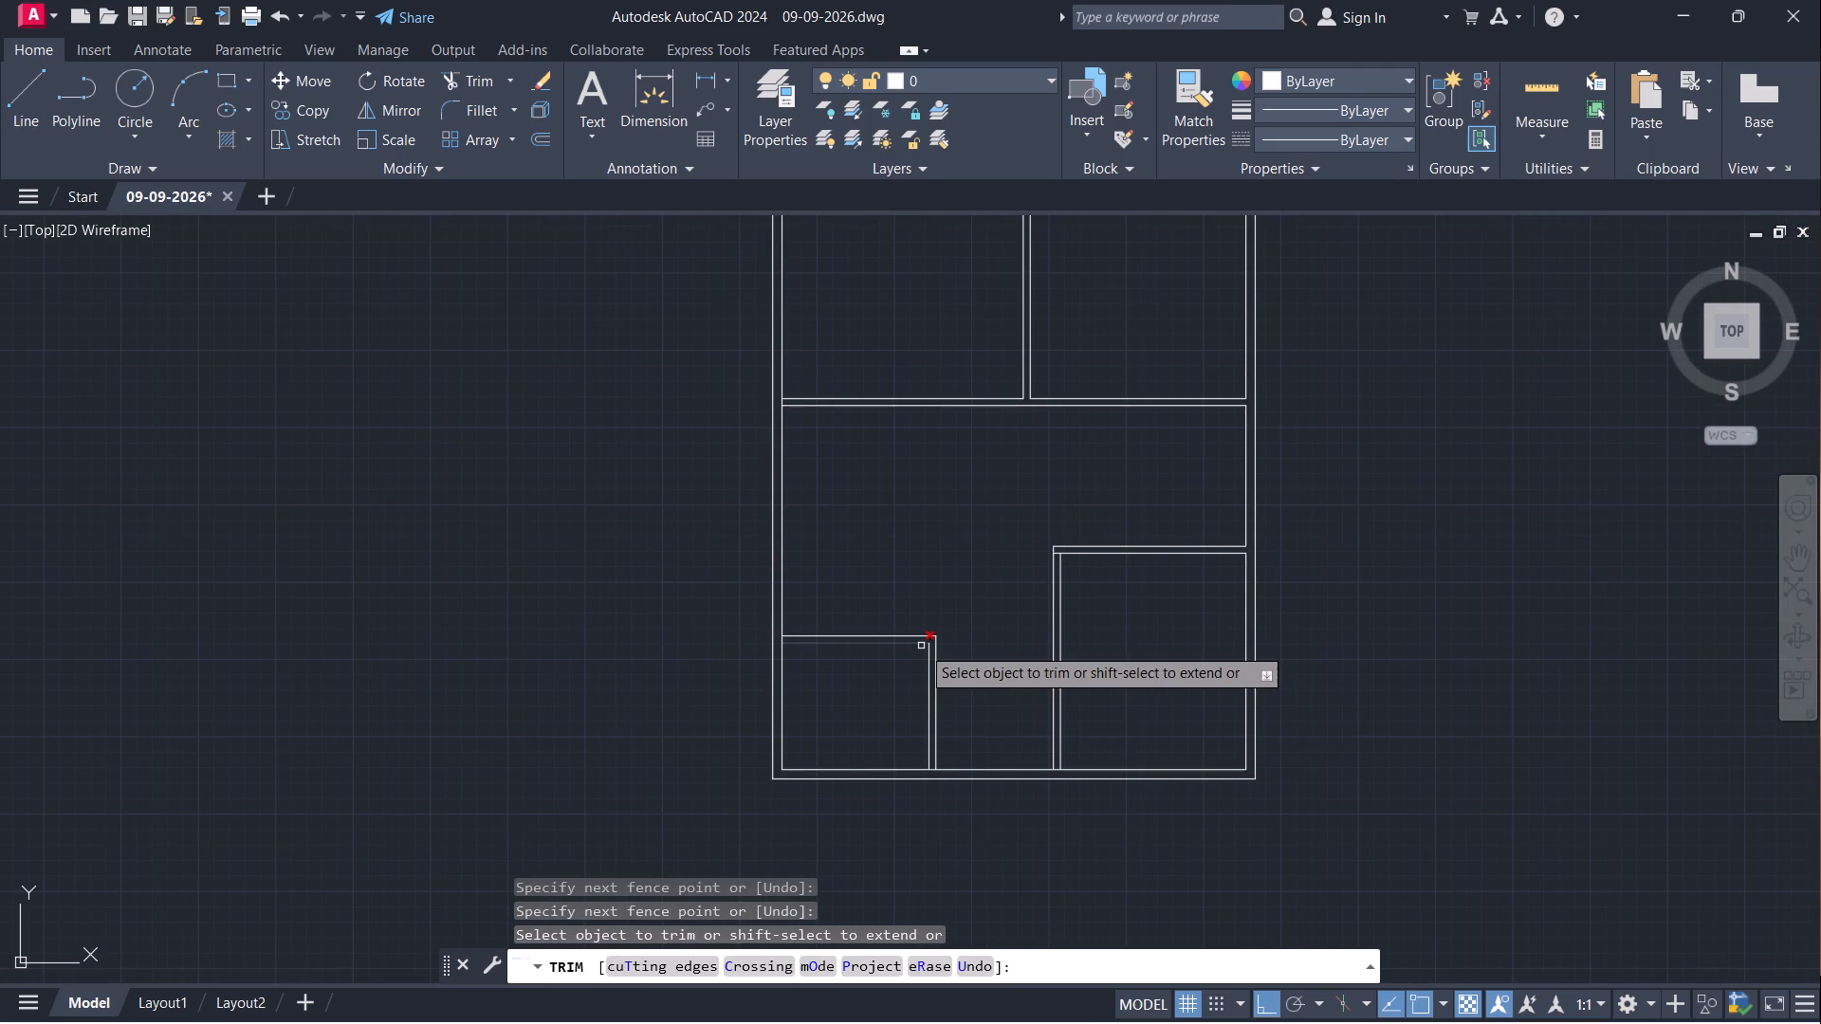
pyautogui.press('Escape')
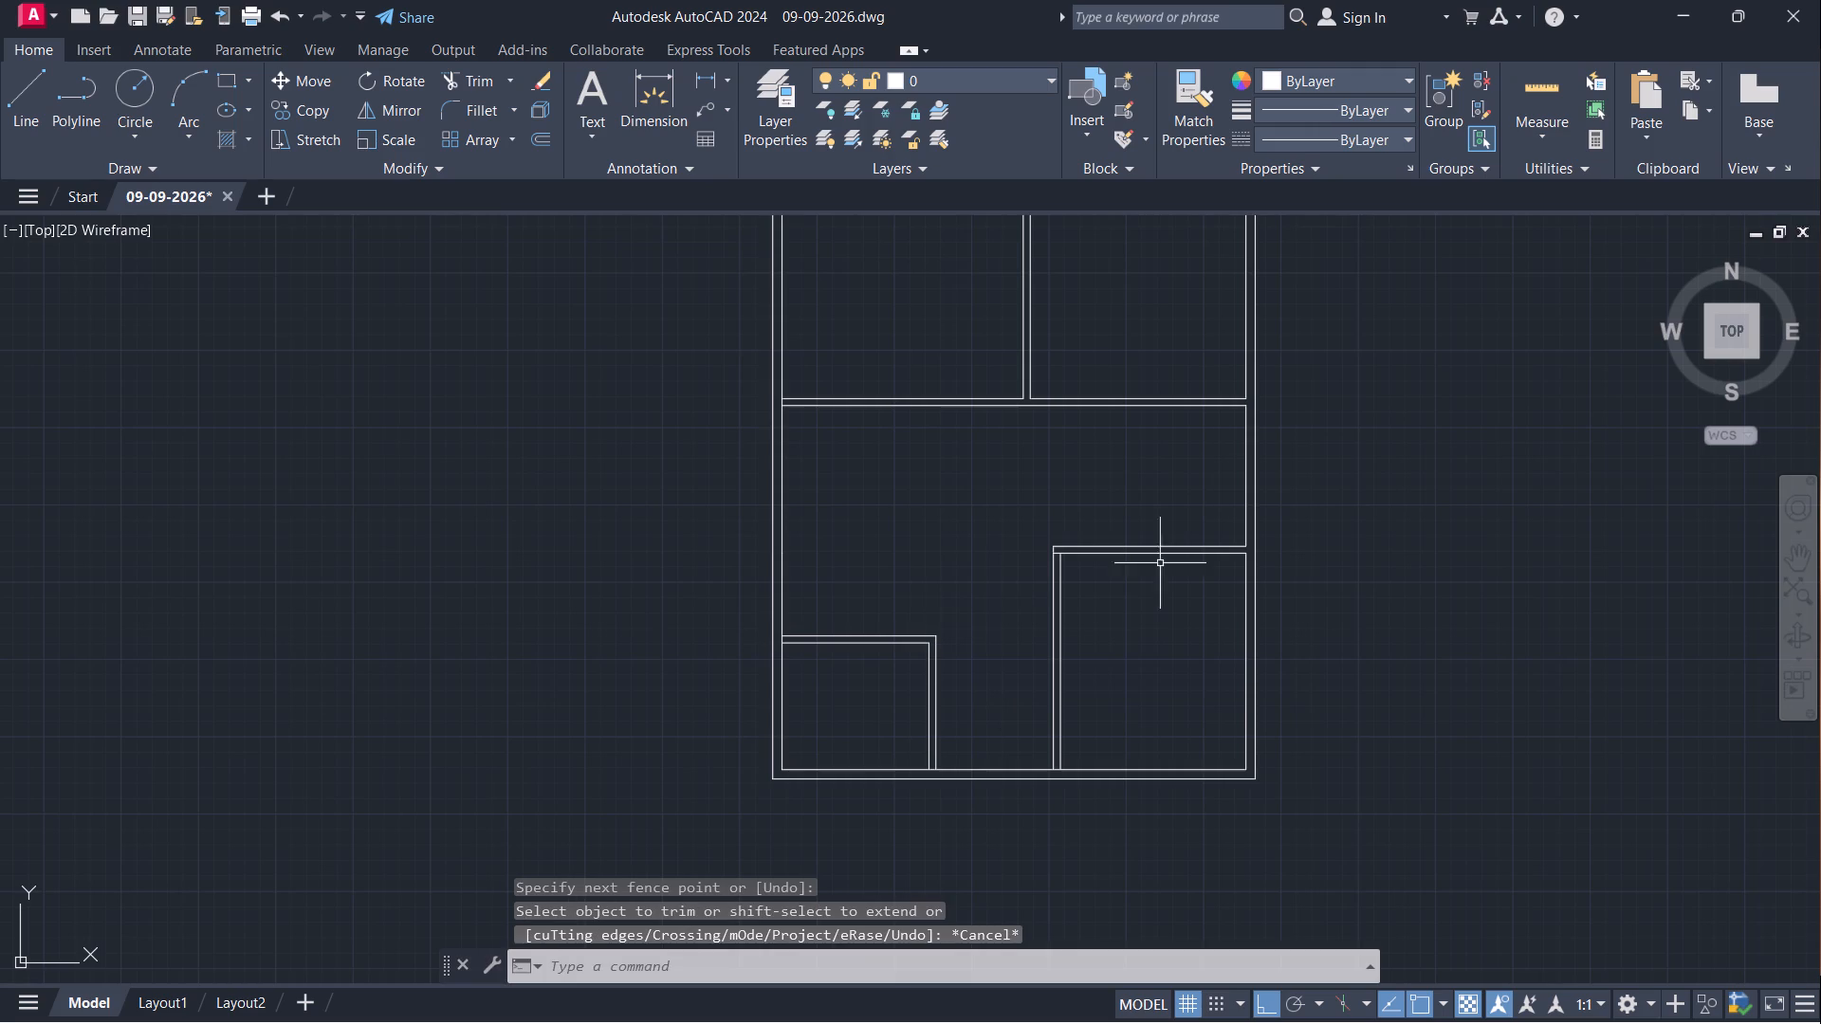
# Measure the vertical distance between the horizontal partition's lower face and the lower-left room's upper wall with a linear dimension.
pyautogui.click(706, 76)
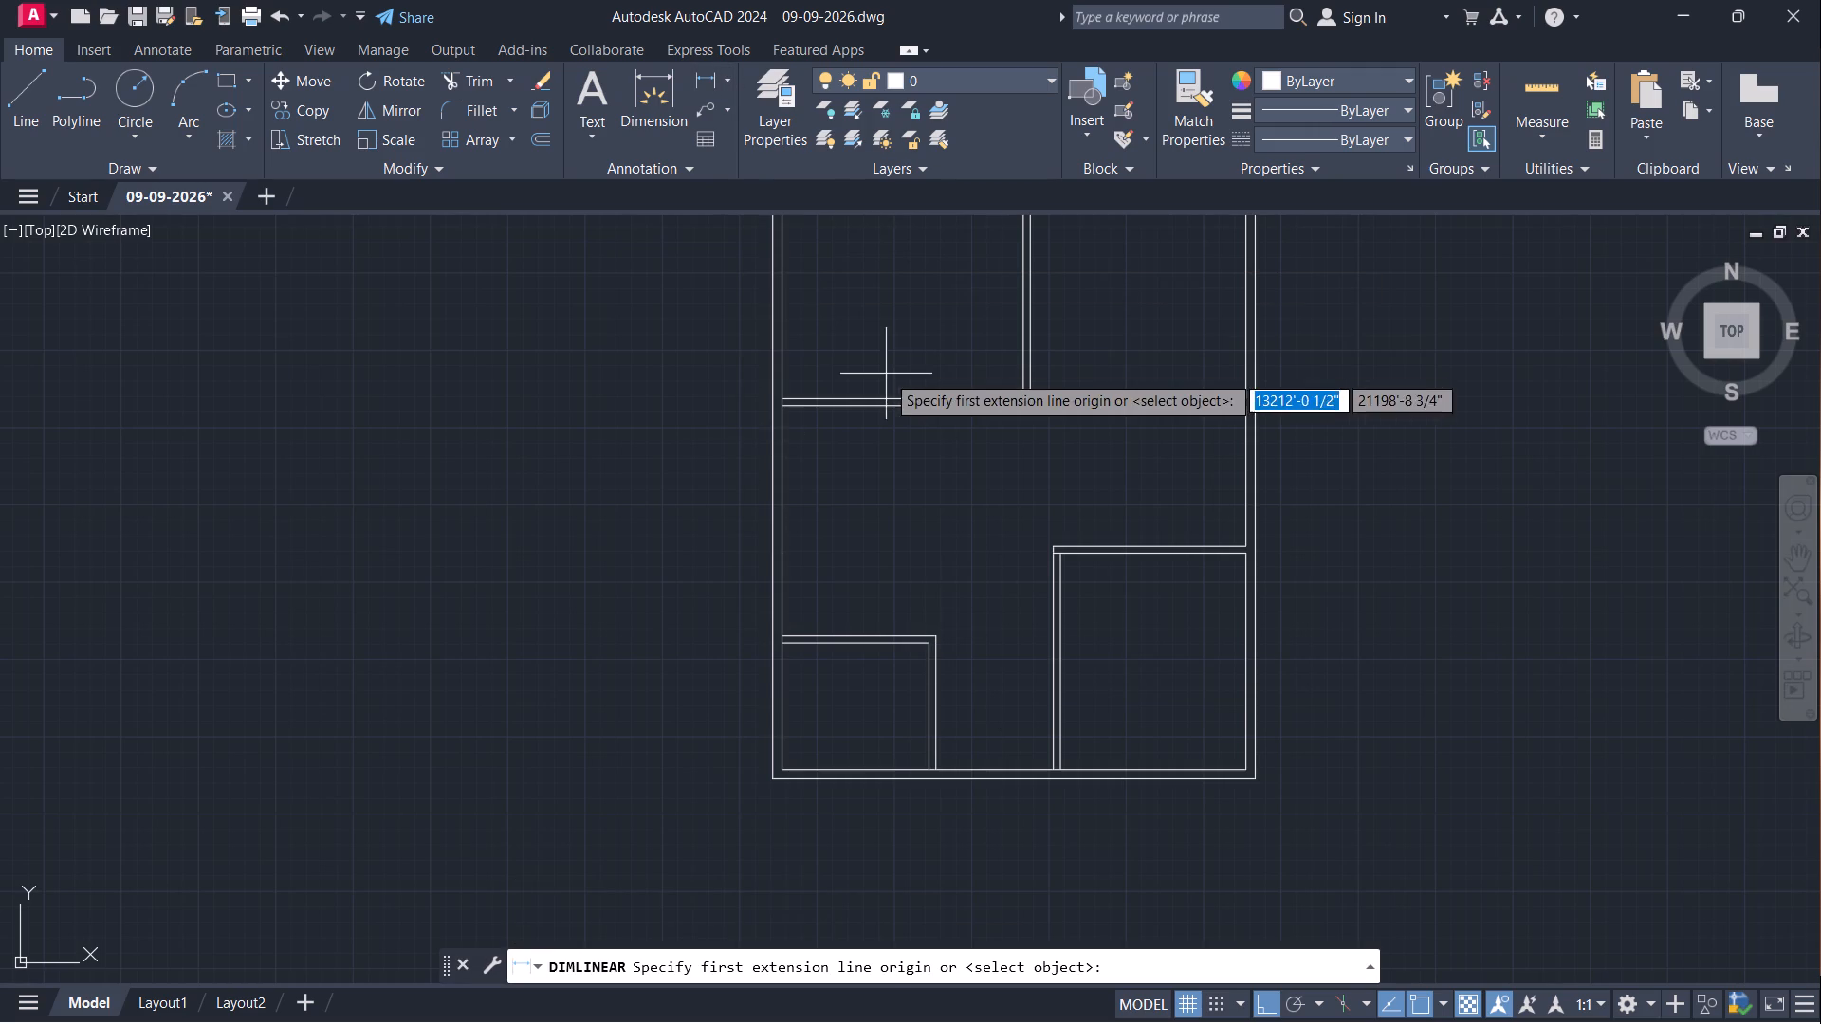
pyautogui.click(837, 408)
pyautogui.click(837, 633)
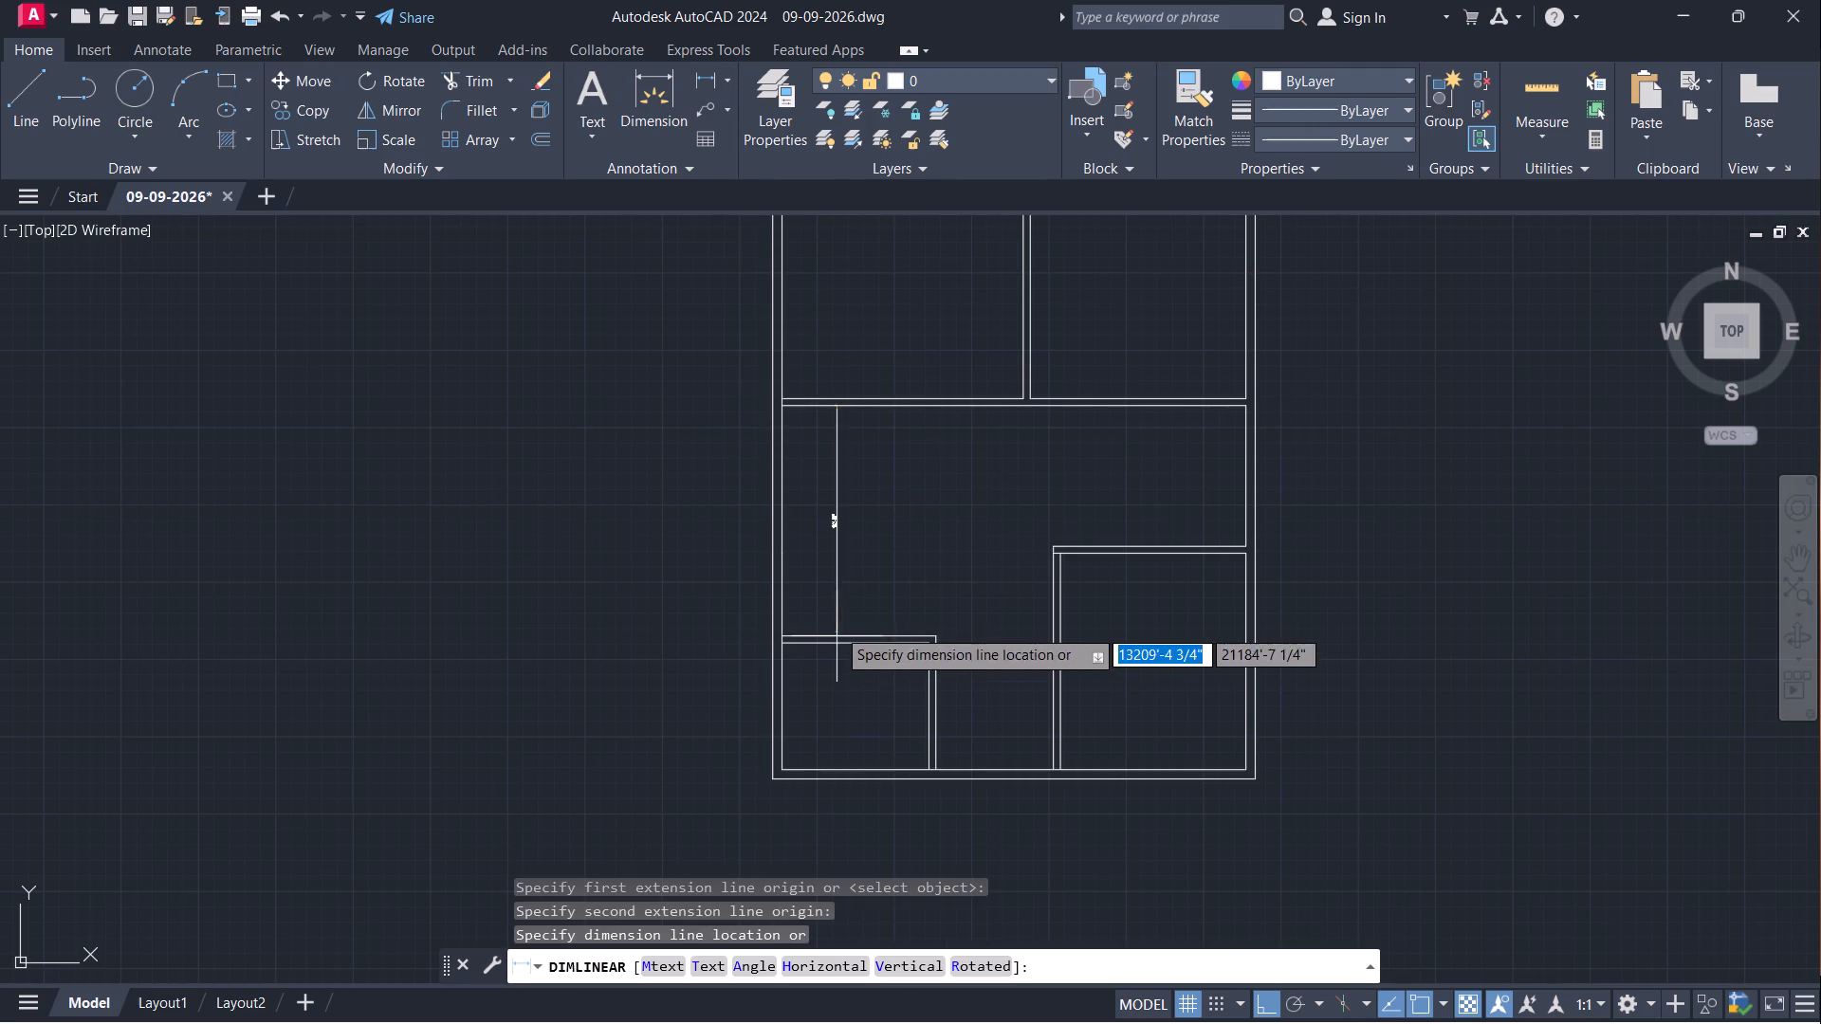
pyautogui.scroll(4, 800, 502)
pyautogui.scroll(-3, 806, 549)
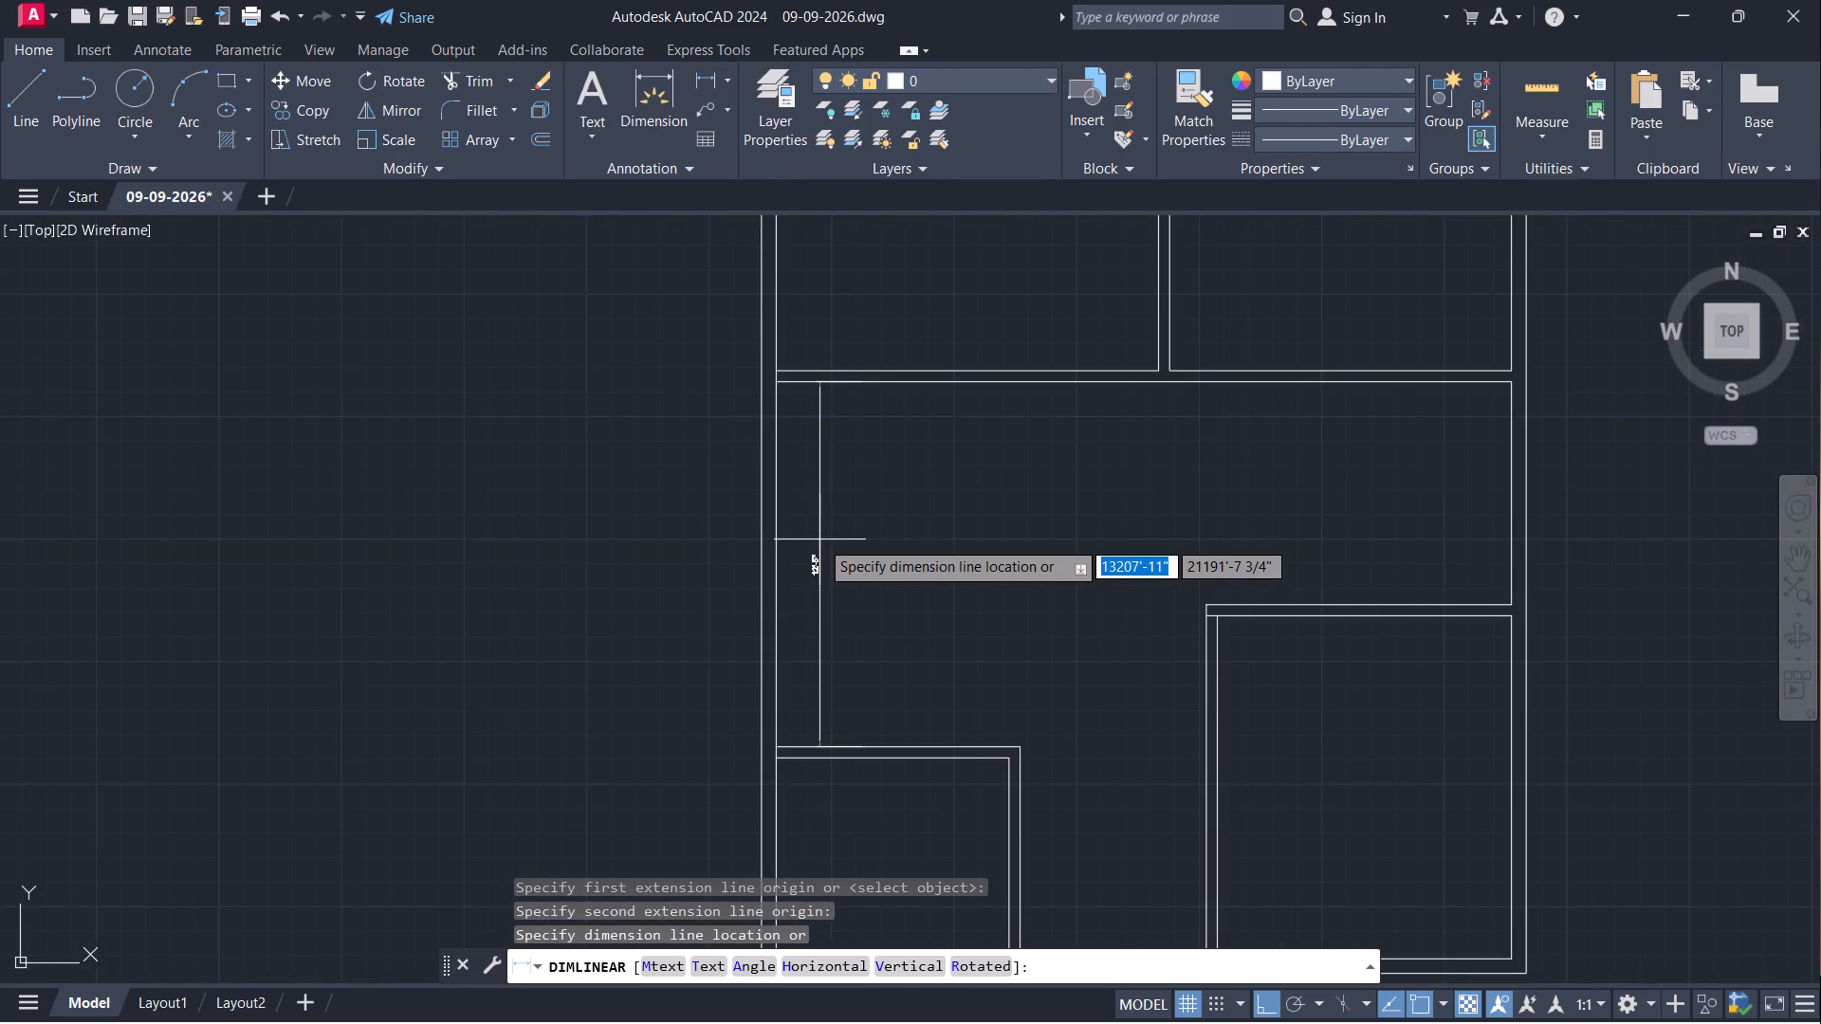
pyautogui.press('Escape')
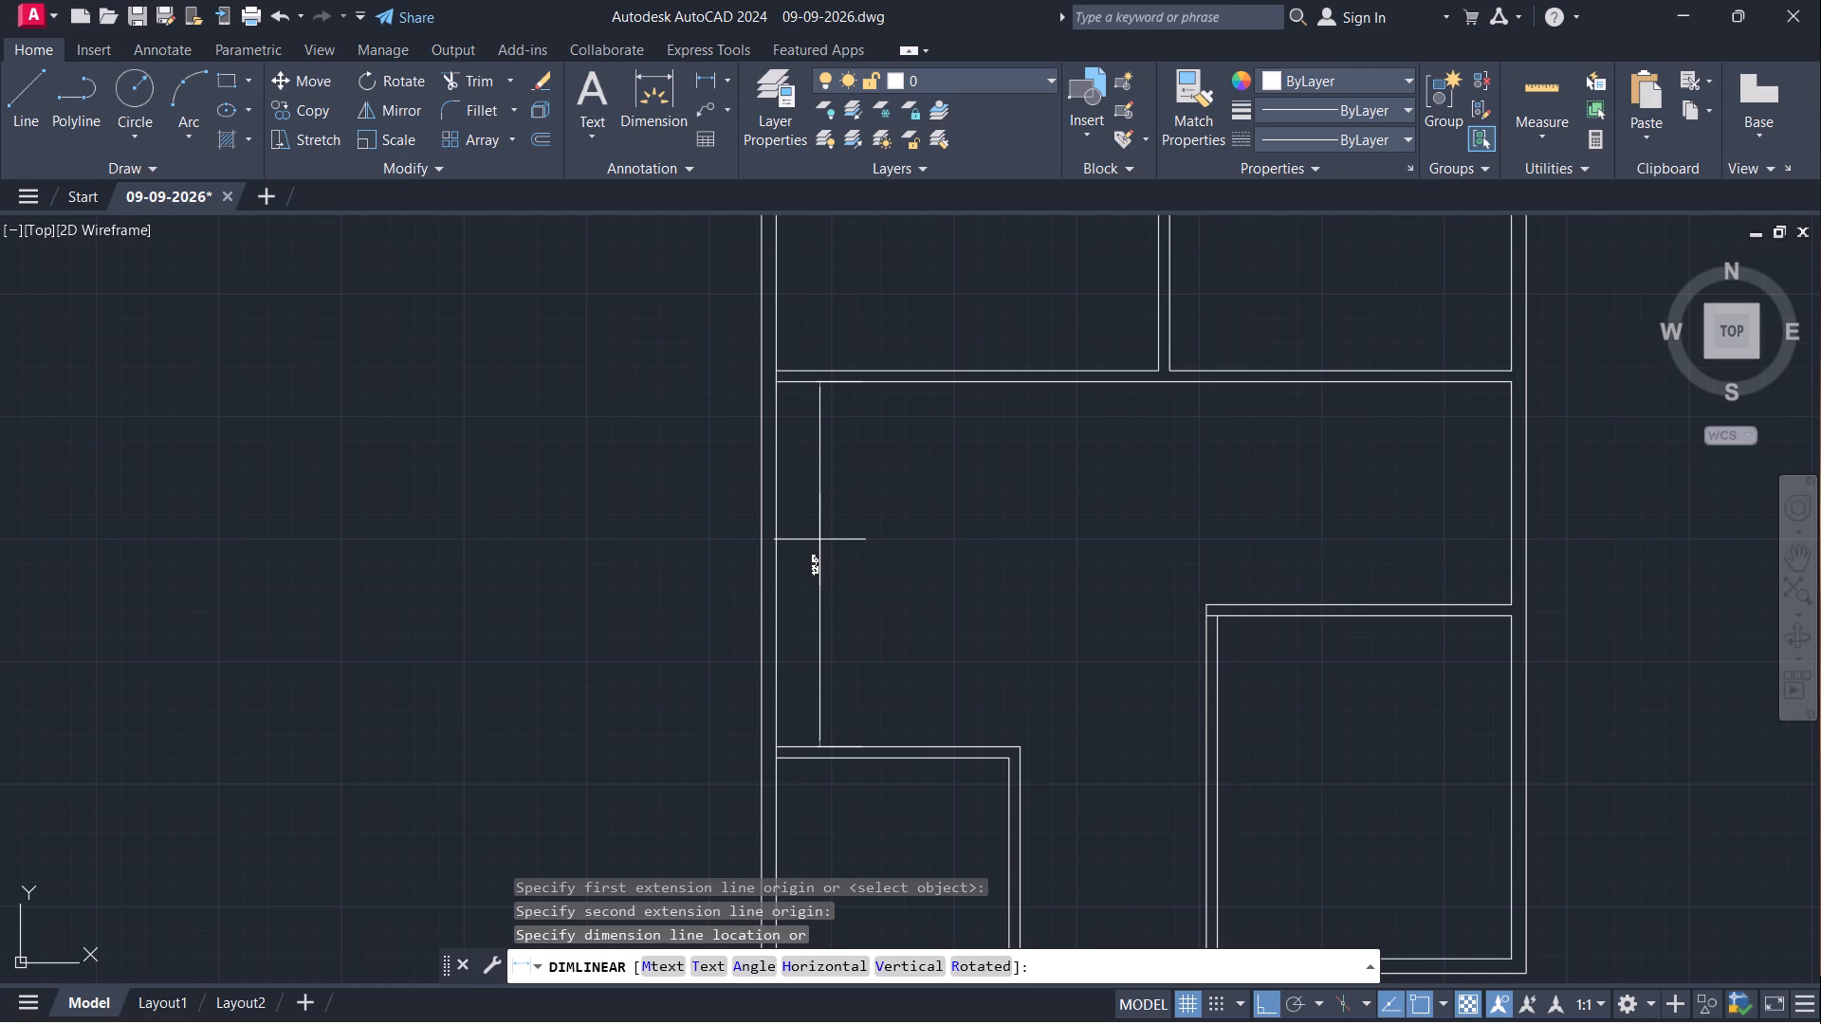
# Trim the leftover line segment inside the wall at the lower-right room's upper-left corner.
pyautogui.scroll(-2, 825, 496)
pyautogui.moveTo(885, 552); pyautogui.dragTo(879, 555, button='middle')
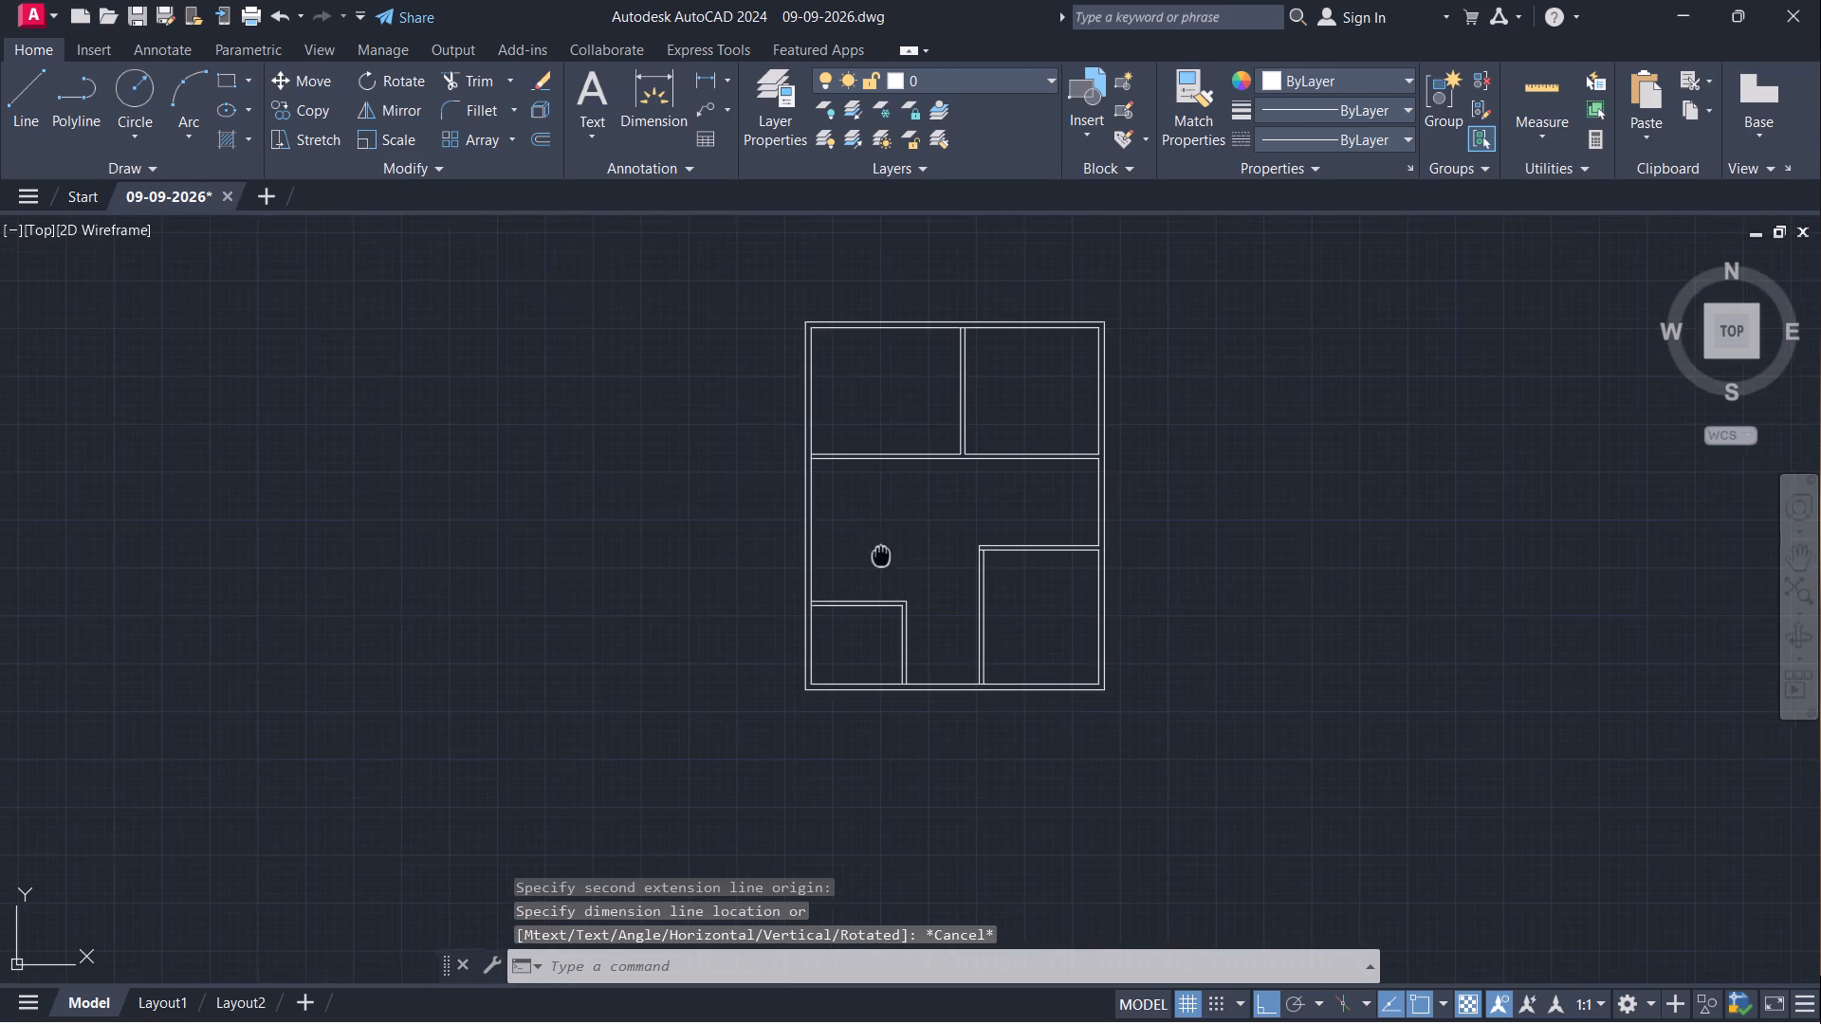
pyautogui.moveTo(879, 555); pyautogui.dragTo(778, 584, button='middle')
pyautogui.moveTo(808, 580); pyautogui.dragTo(830, 565, button='middle')
pyautogui.scroll(3, 911, 571)
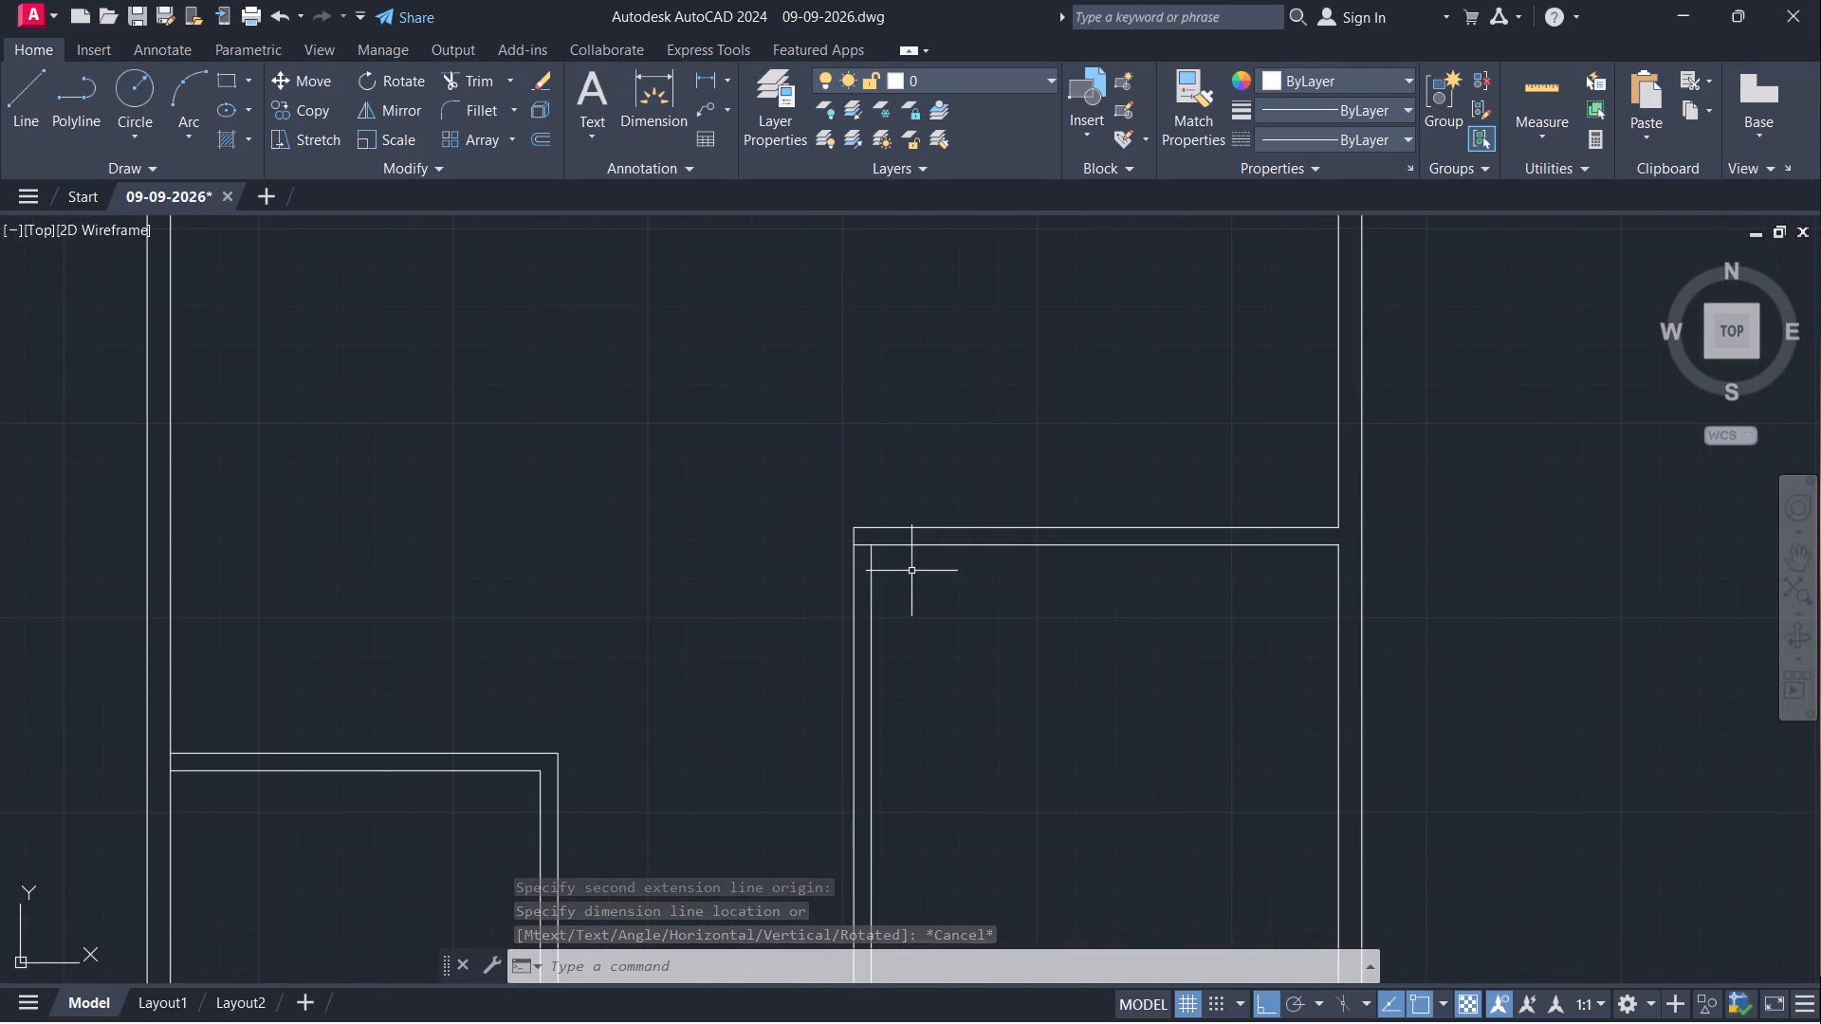
pyautogui.write('tr')
pyautogui.press('Return')
pyautogui.scroll(4, 869, 537)
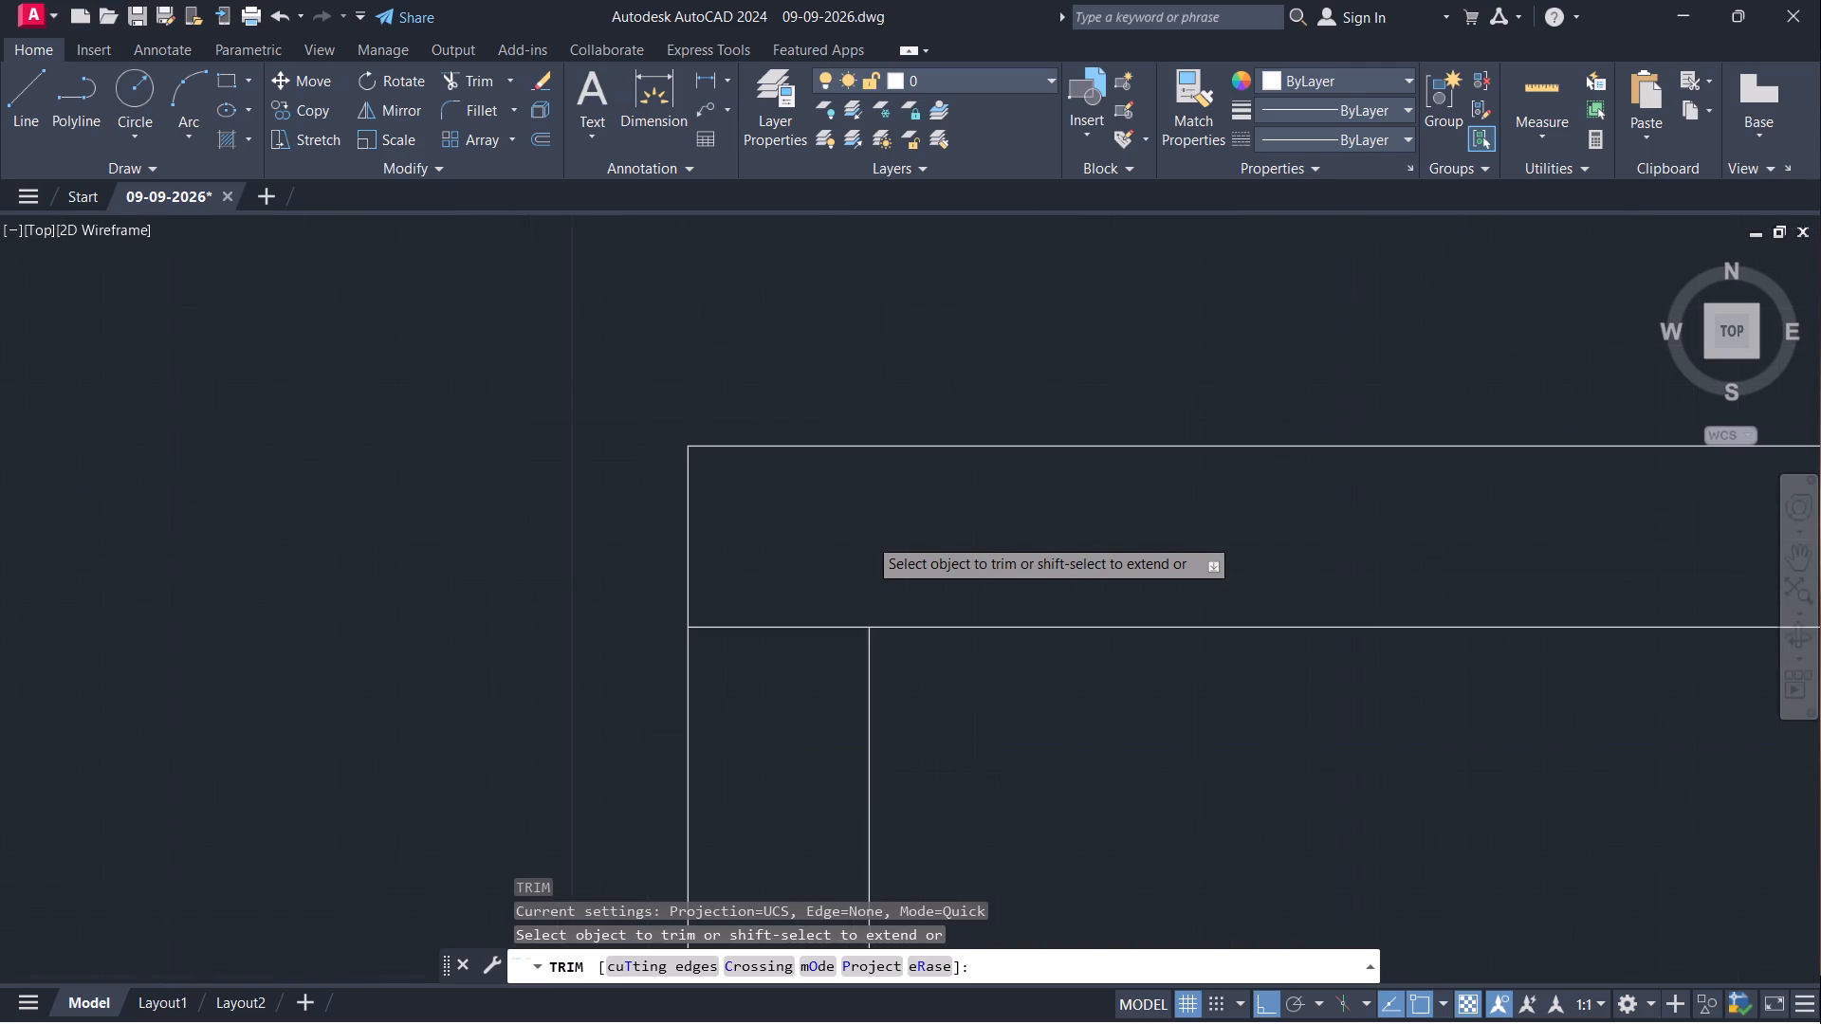
pyautogui.scroll(1, 868, 537)
pyautogui.click(850, 556)
pyautogui.click(752, 658)
pyautogui.scroll(-4, 854, 389)
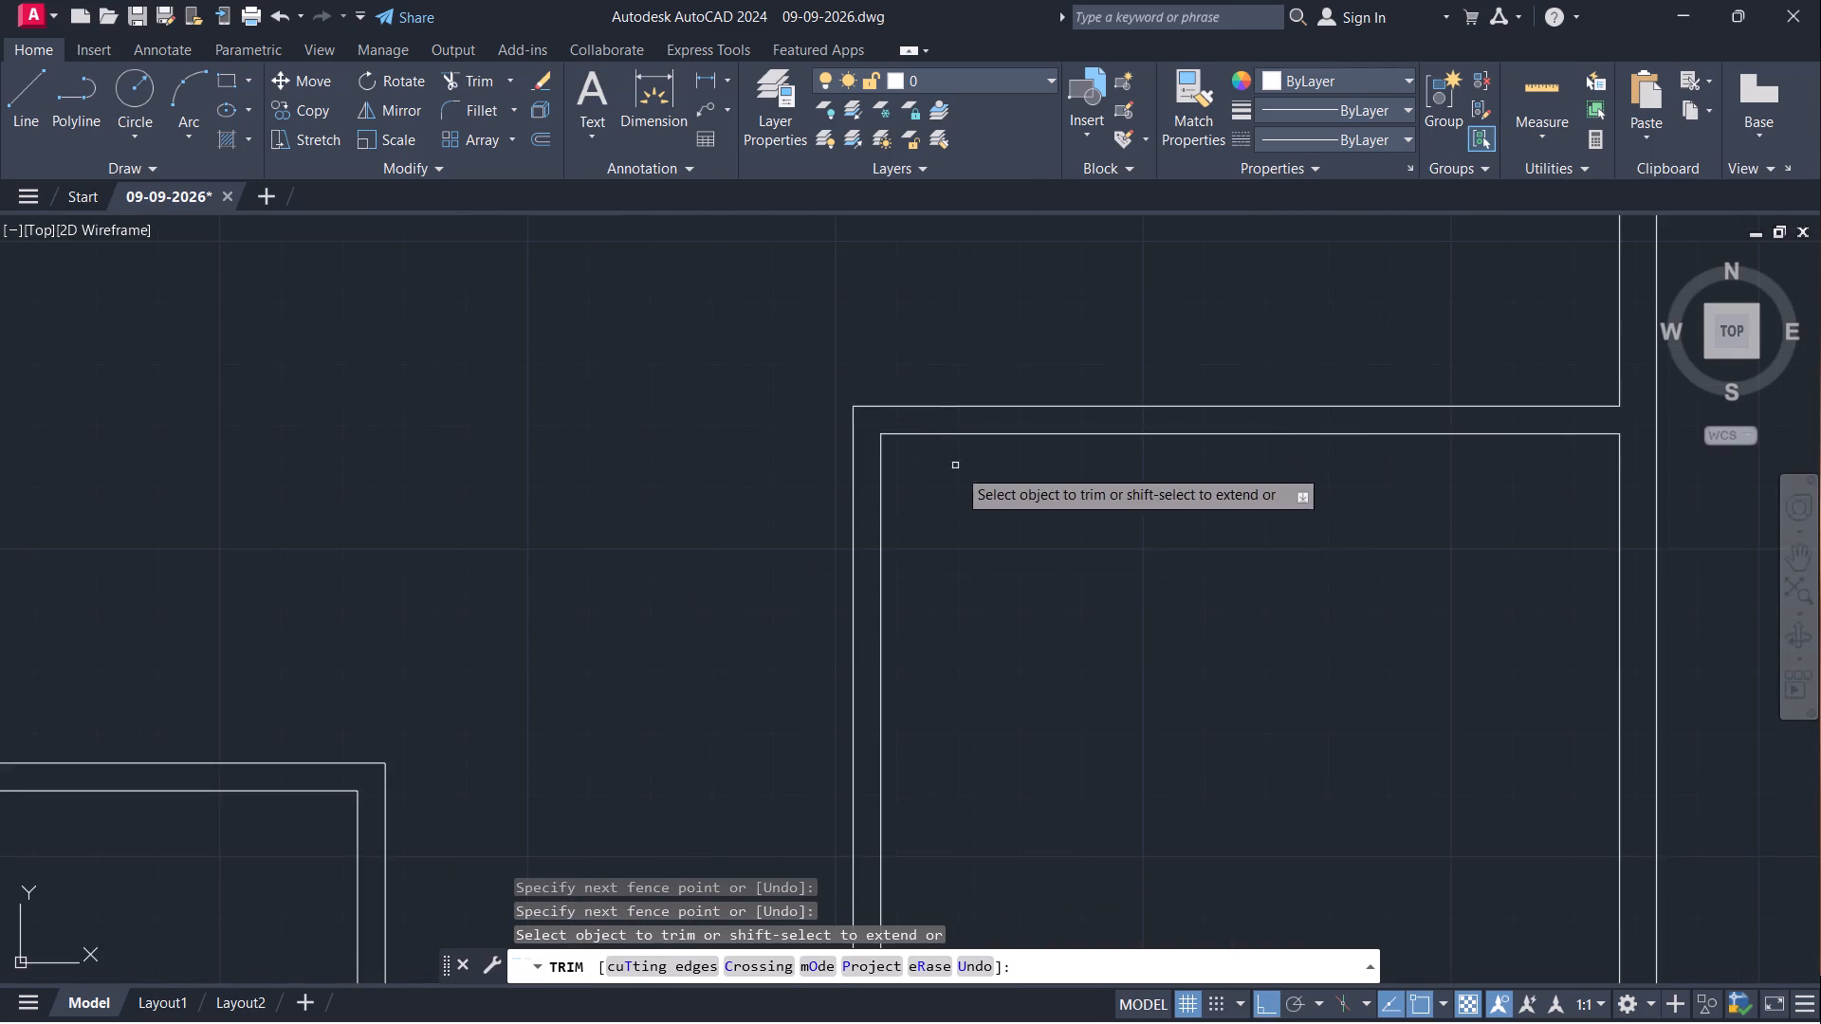
pyautogui.scroll(-3, 1011, 625)
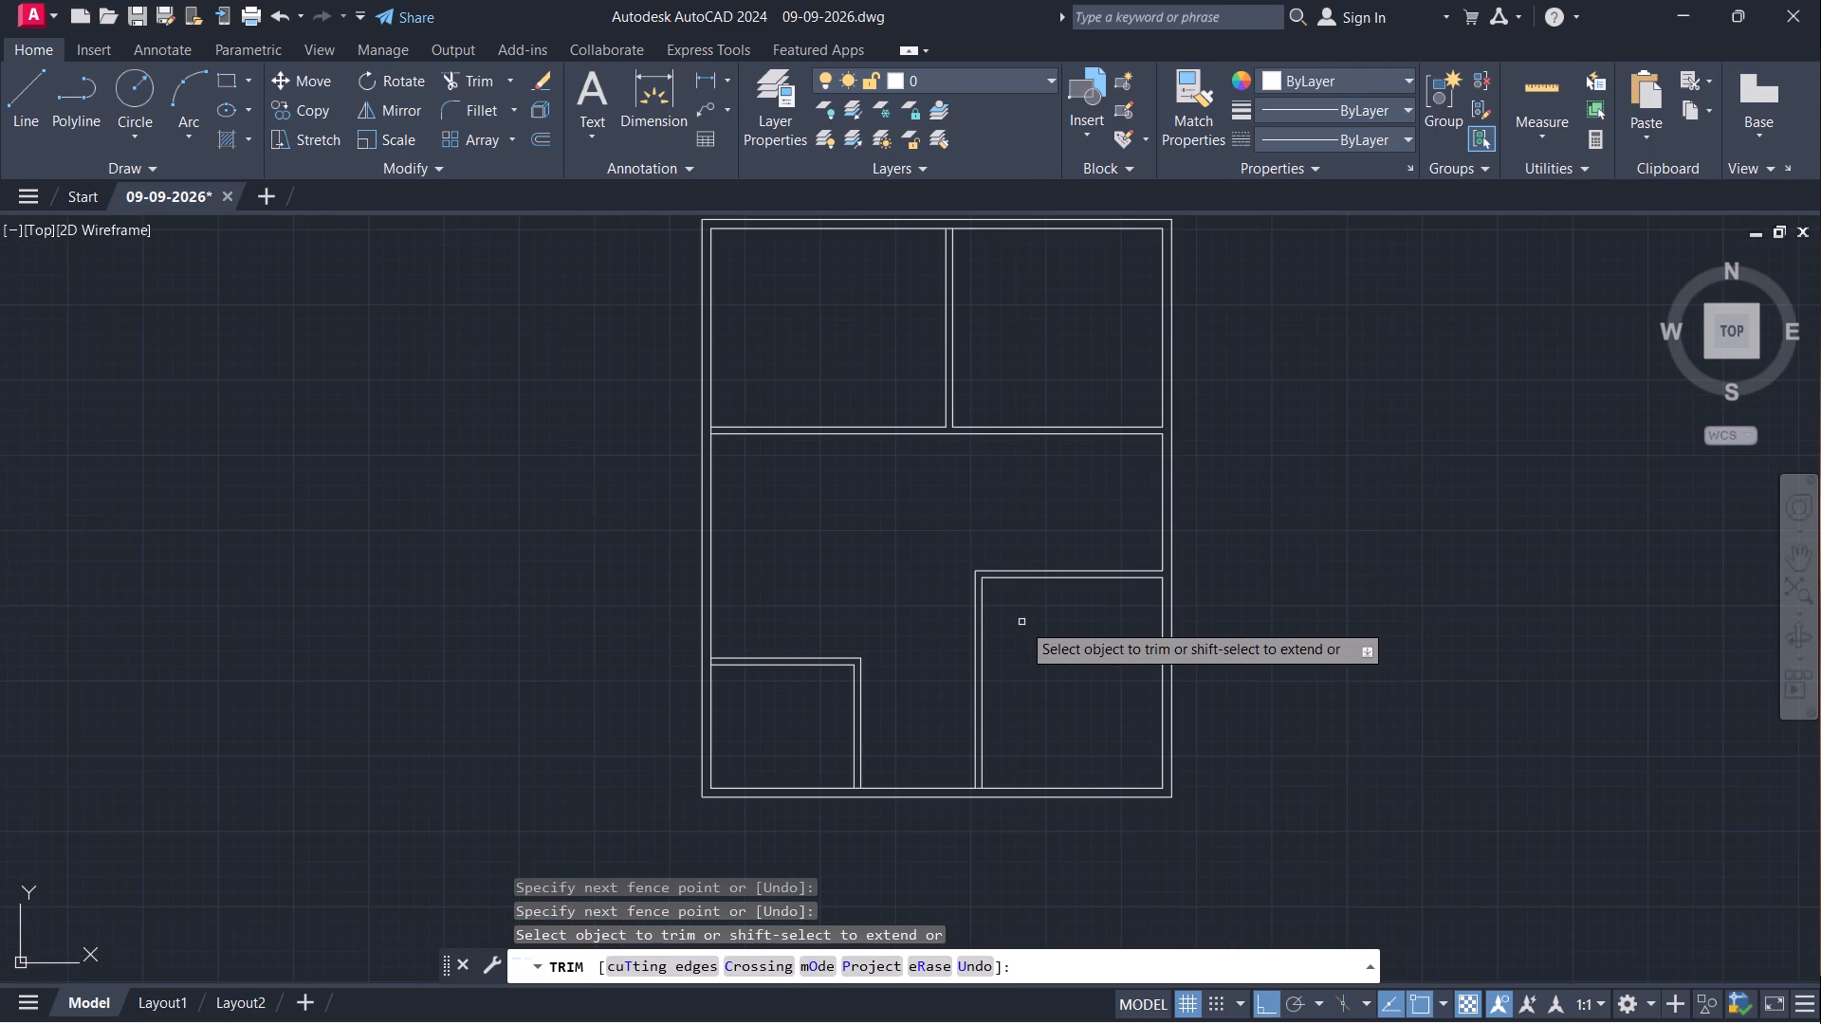
pyautogui.press('Escape')
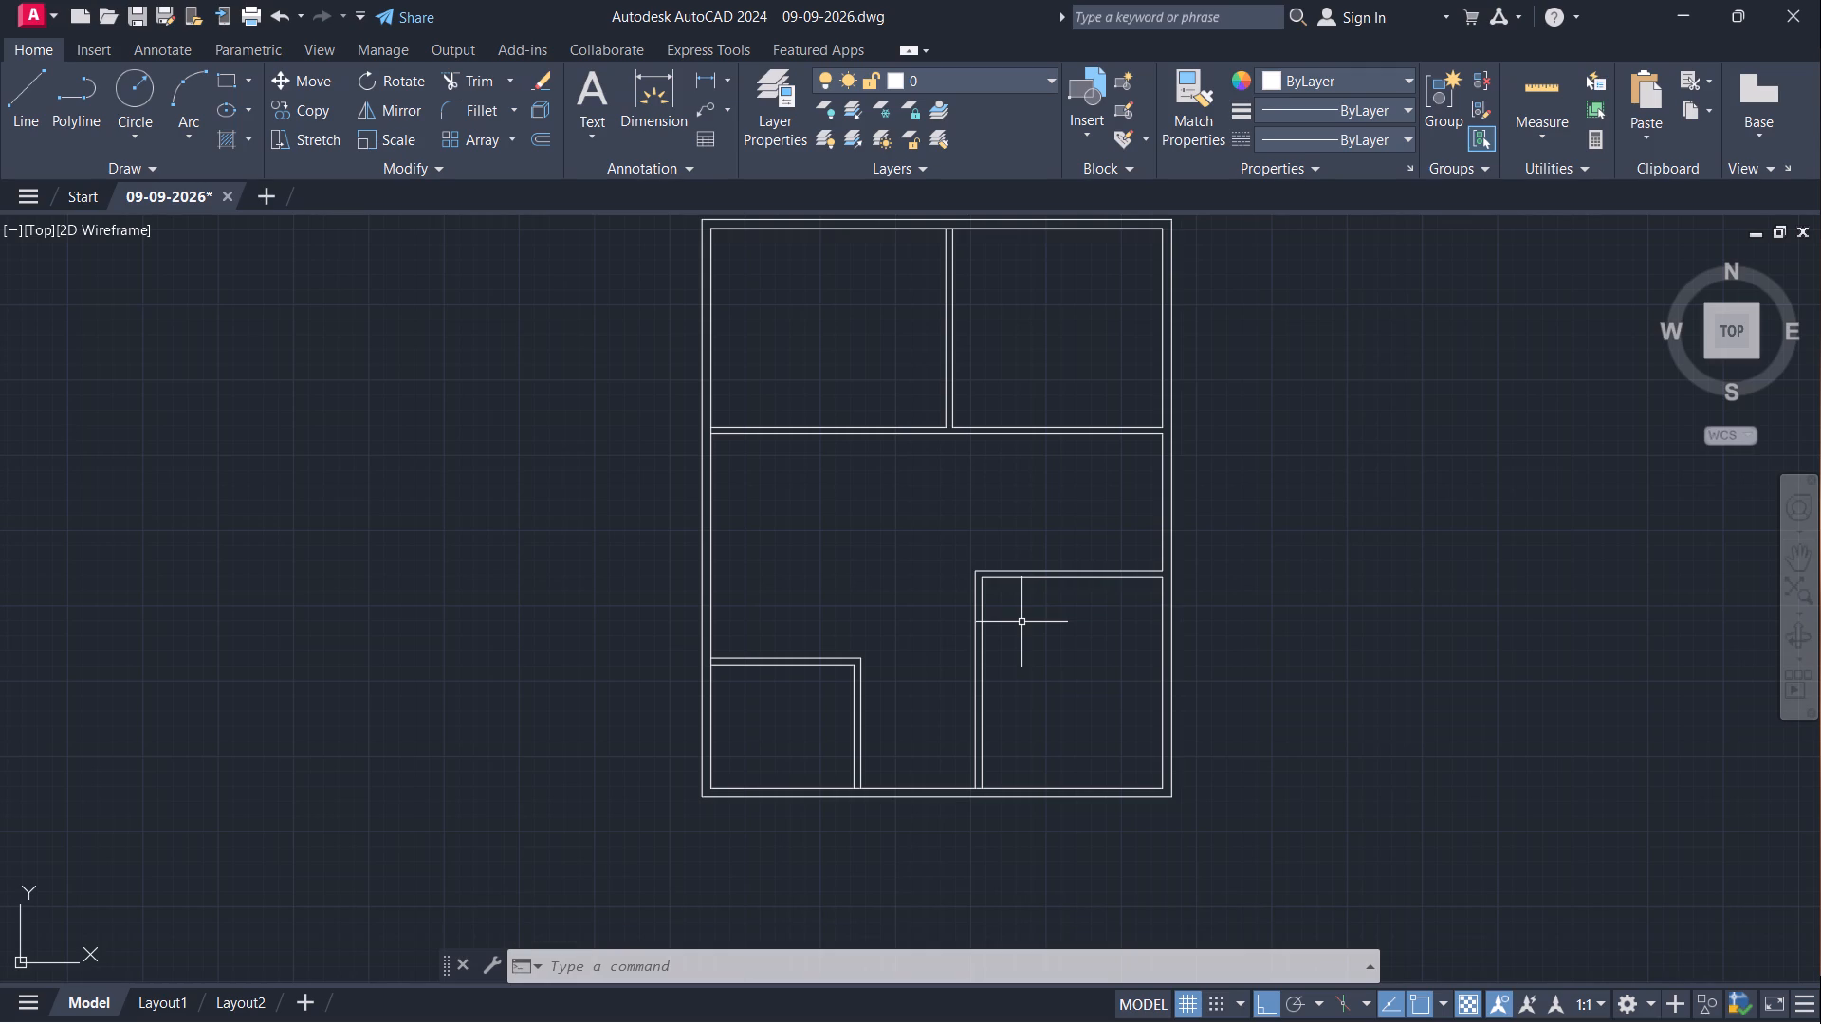
# Offset the right inner wall line between the two horizontal partitions 4' into the plan.
pyautogui.press('o')
pyautogui.press('Return')
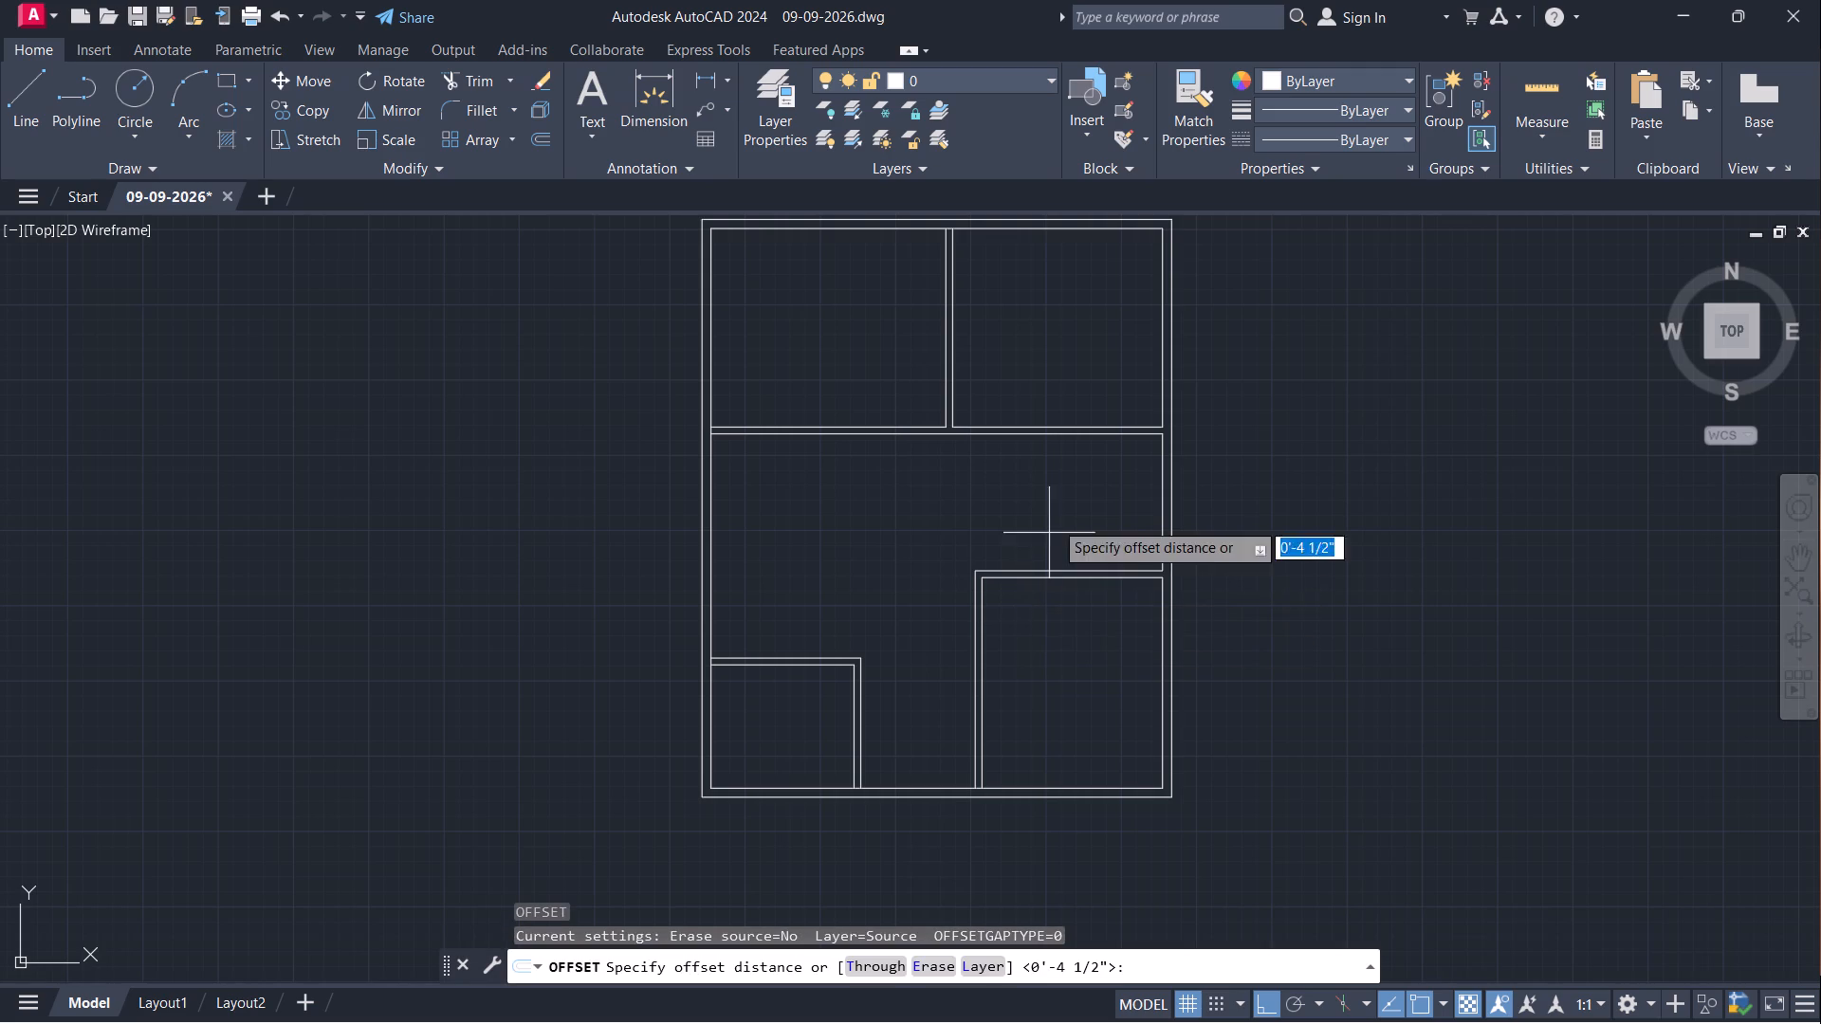
pyautogui.click(1154, 502)
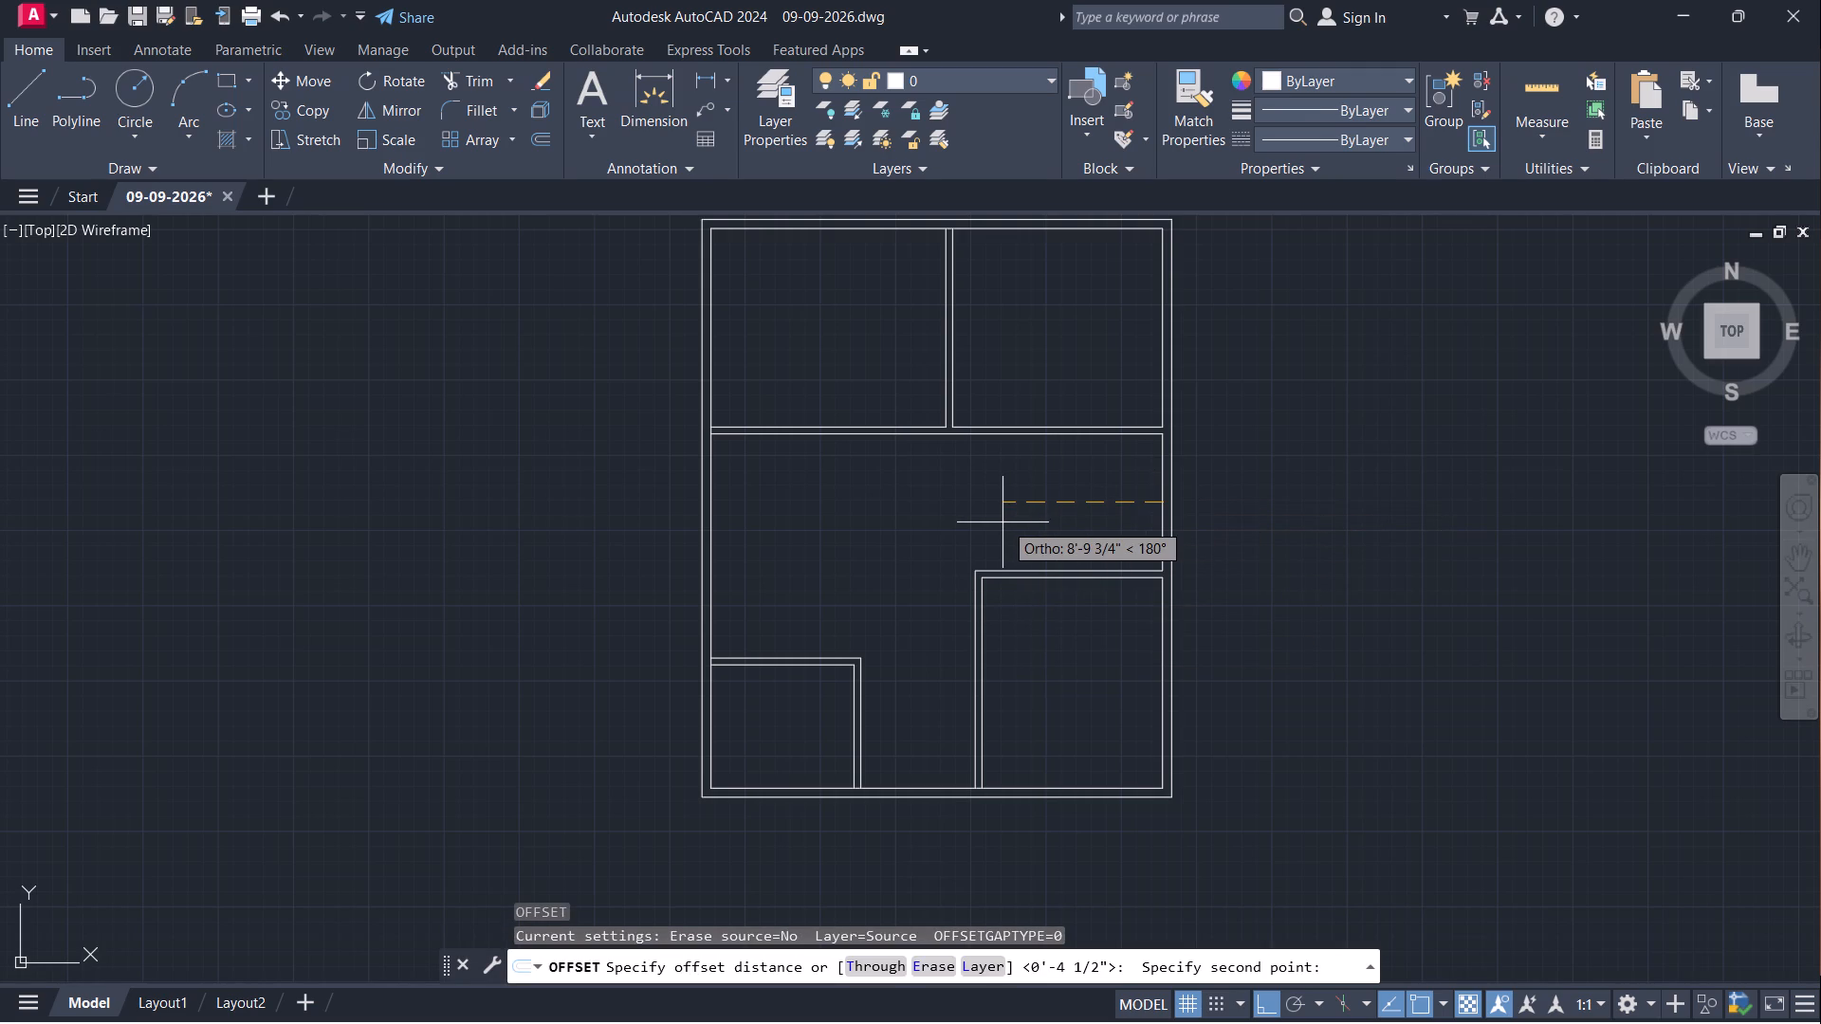
pyautogui.write("4'")
pyautogui.press('Return')
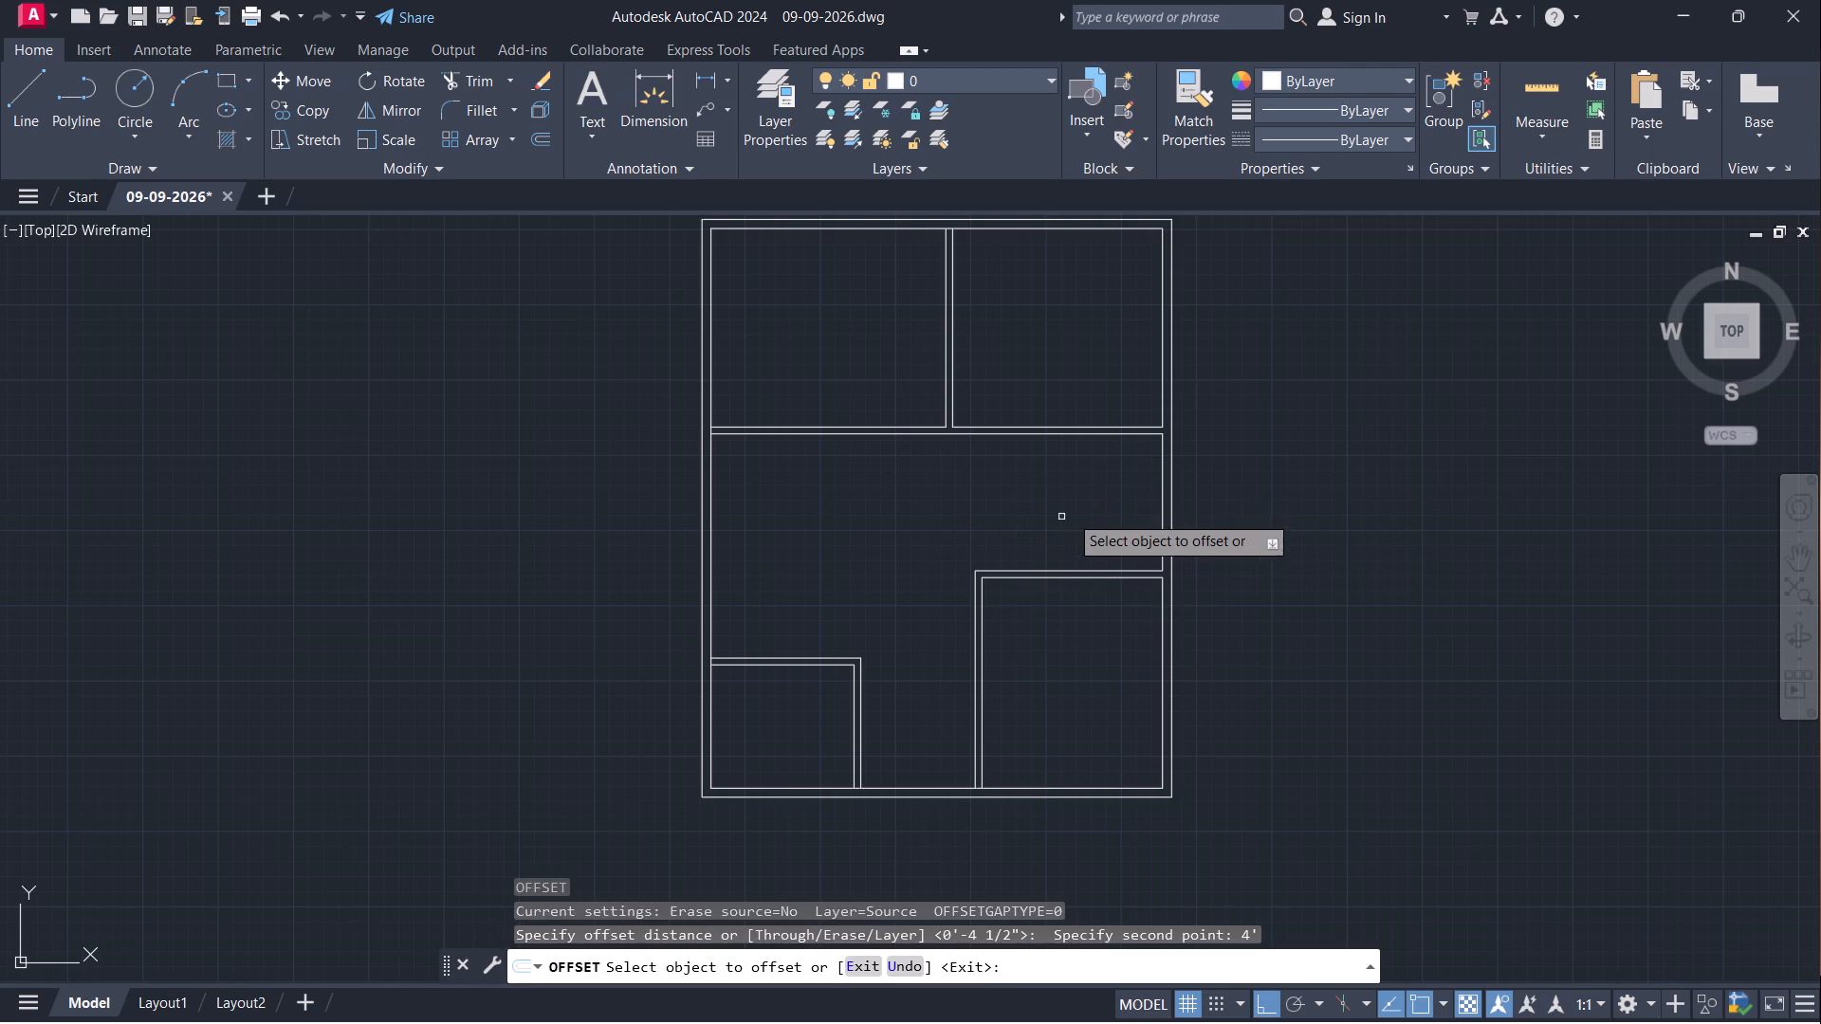
pyautogui.click(1163, 489)
pyautogui.click(998, 526)
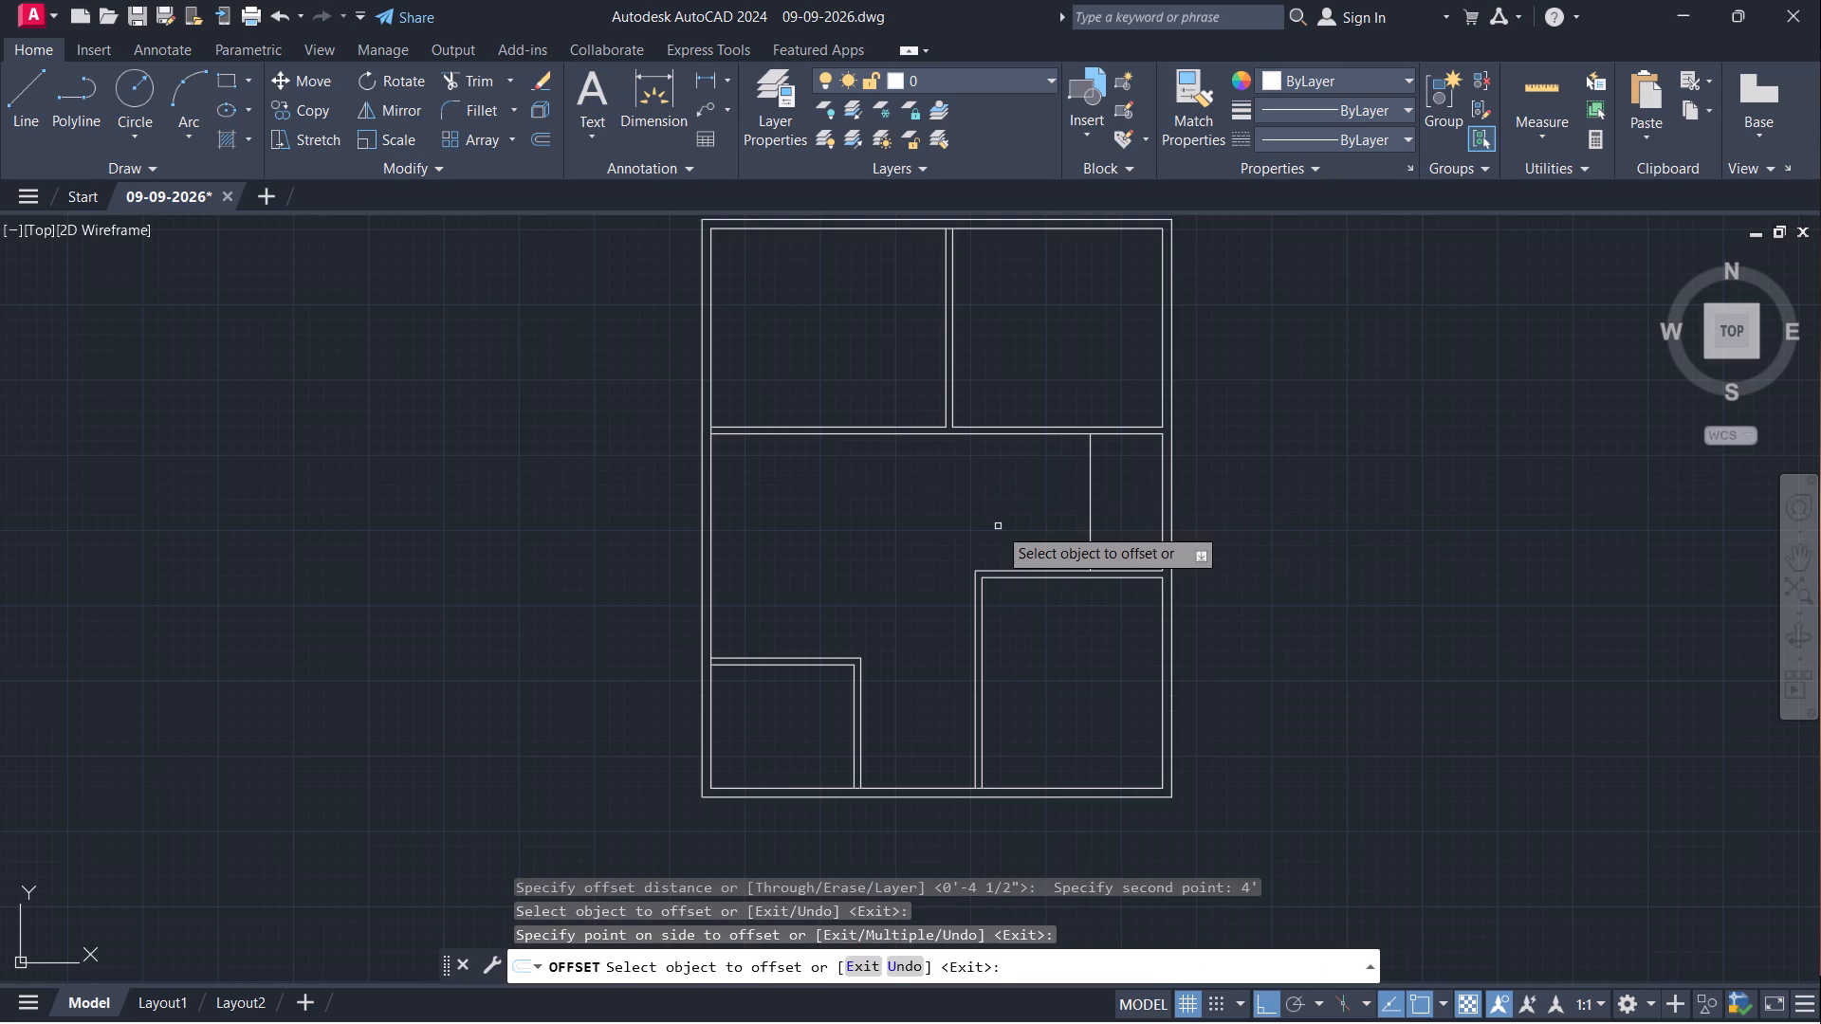
pyautogui.press('space')
# Offset the new short vertical line 4.5" toward the left wall to form a partition closing off the small right-hand room.
pyautogui.press('space')
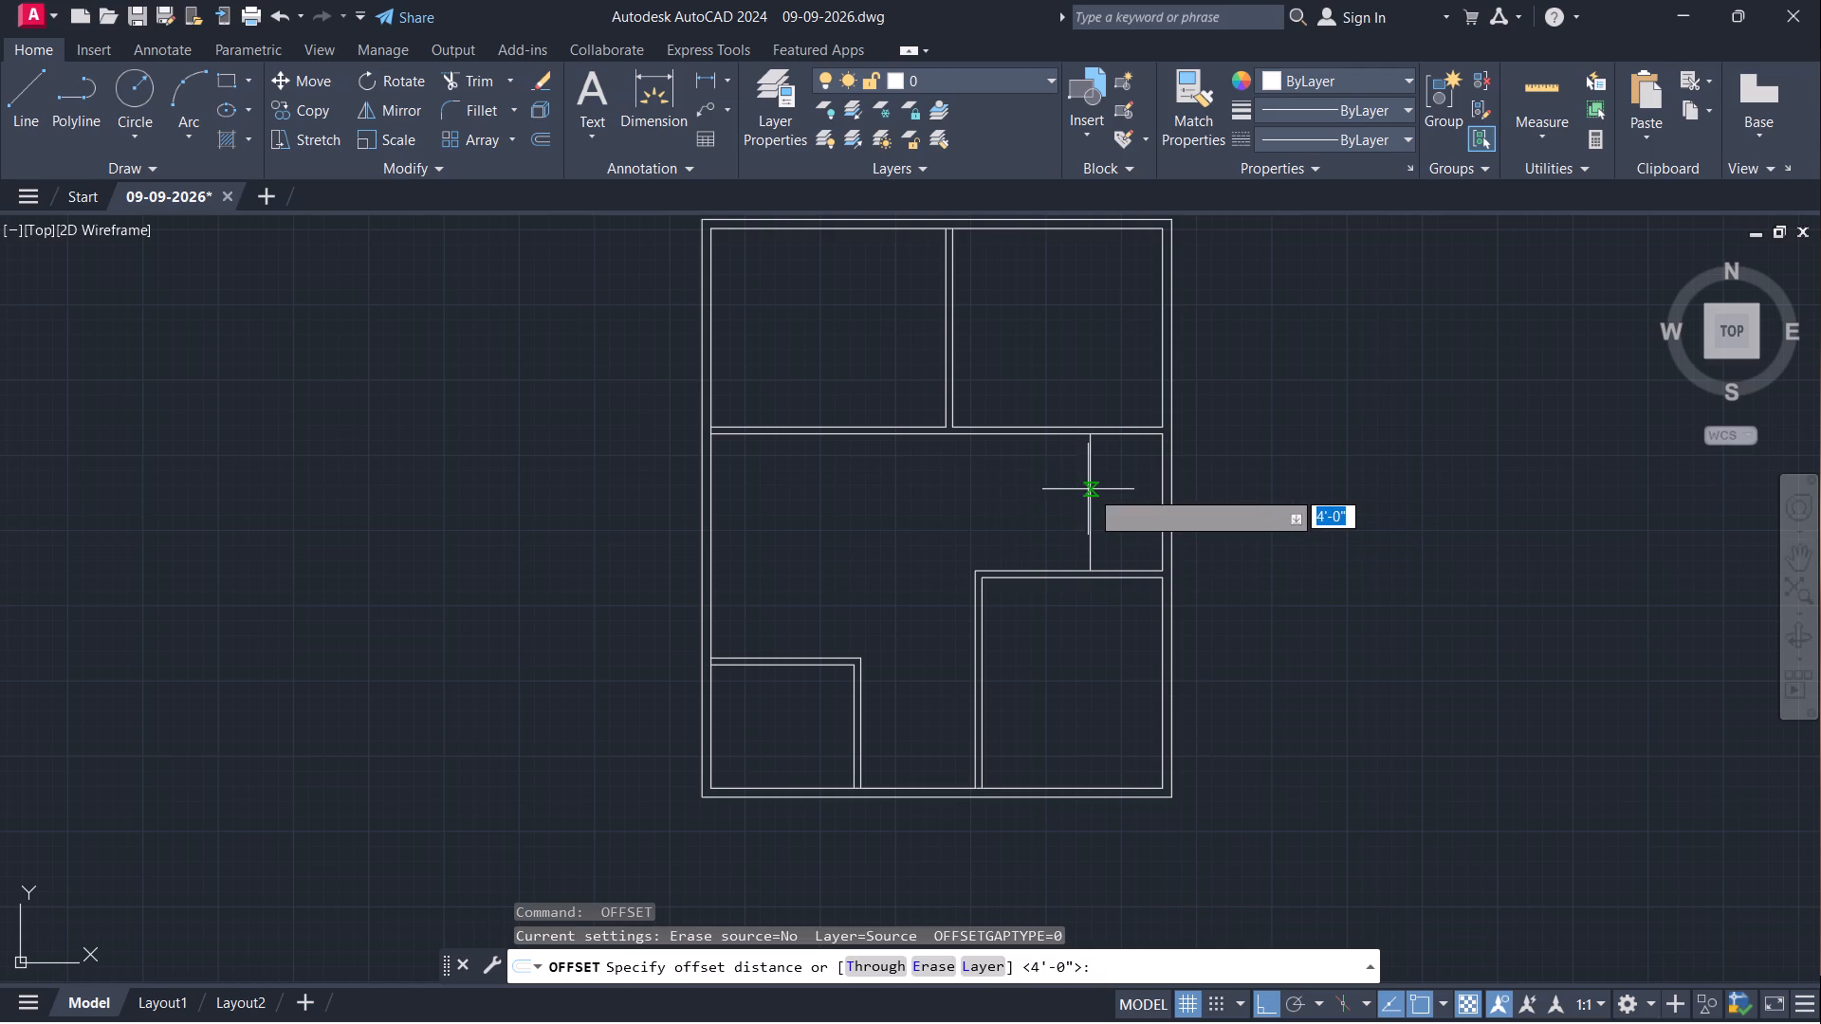
pyautogui.click(1090, 489)
pyautogui.write('4.5"')
pyautogui.press('Return')
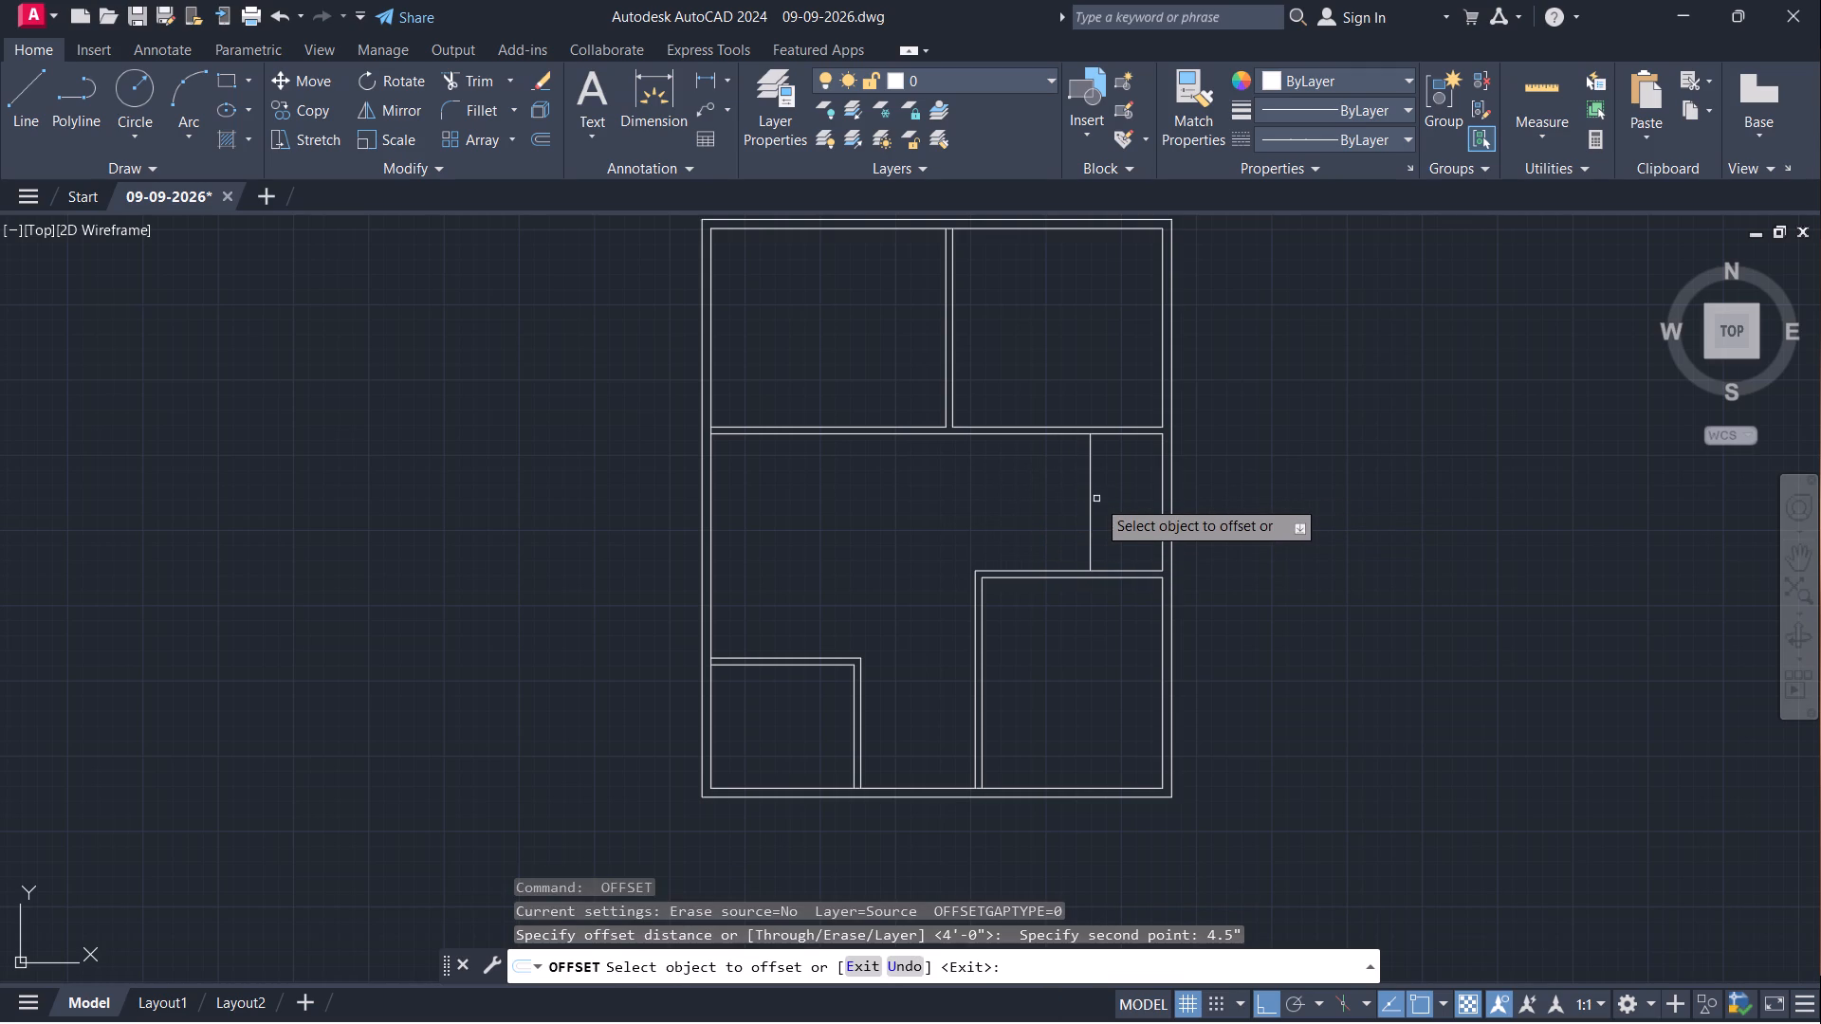
pyautogui.click(1089, 507)
pyautogui.click(968, 505)
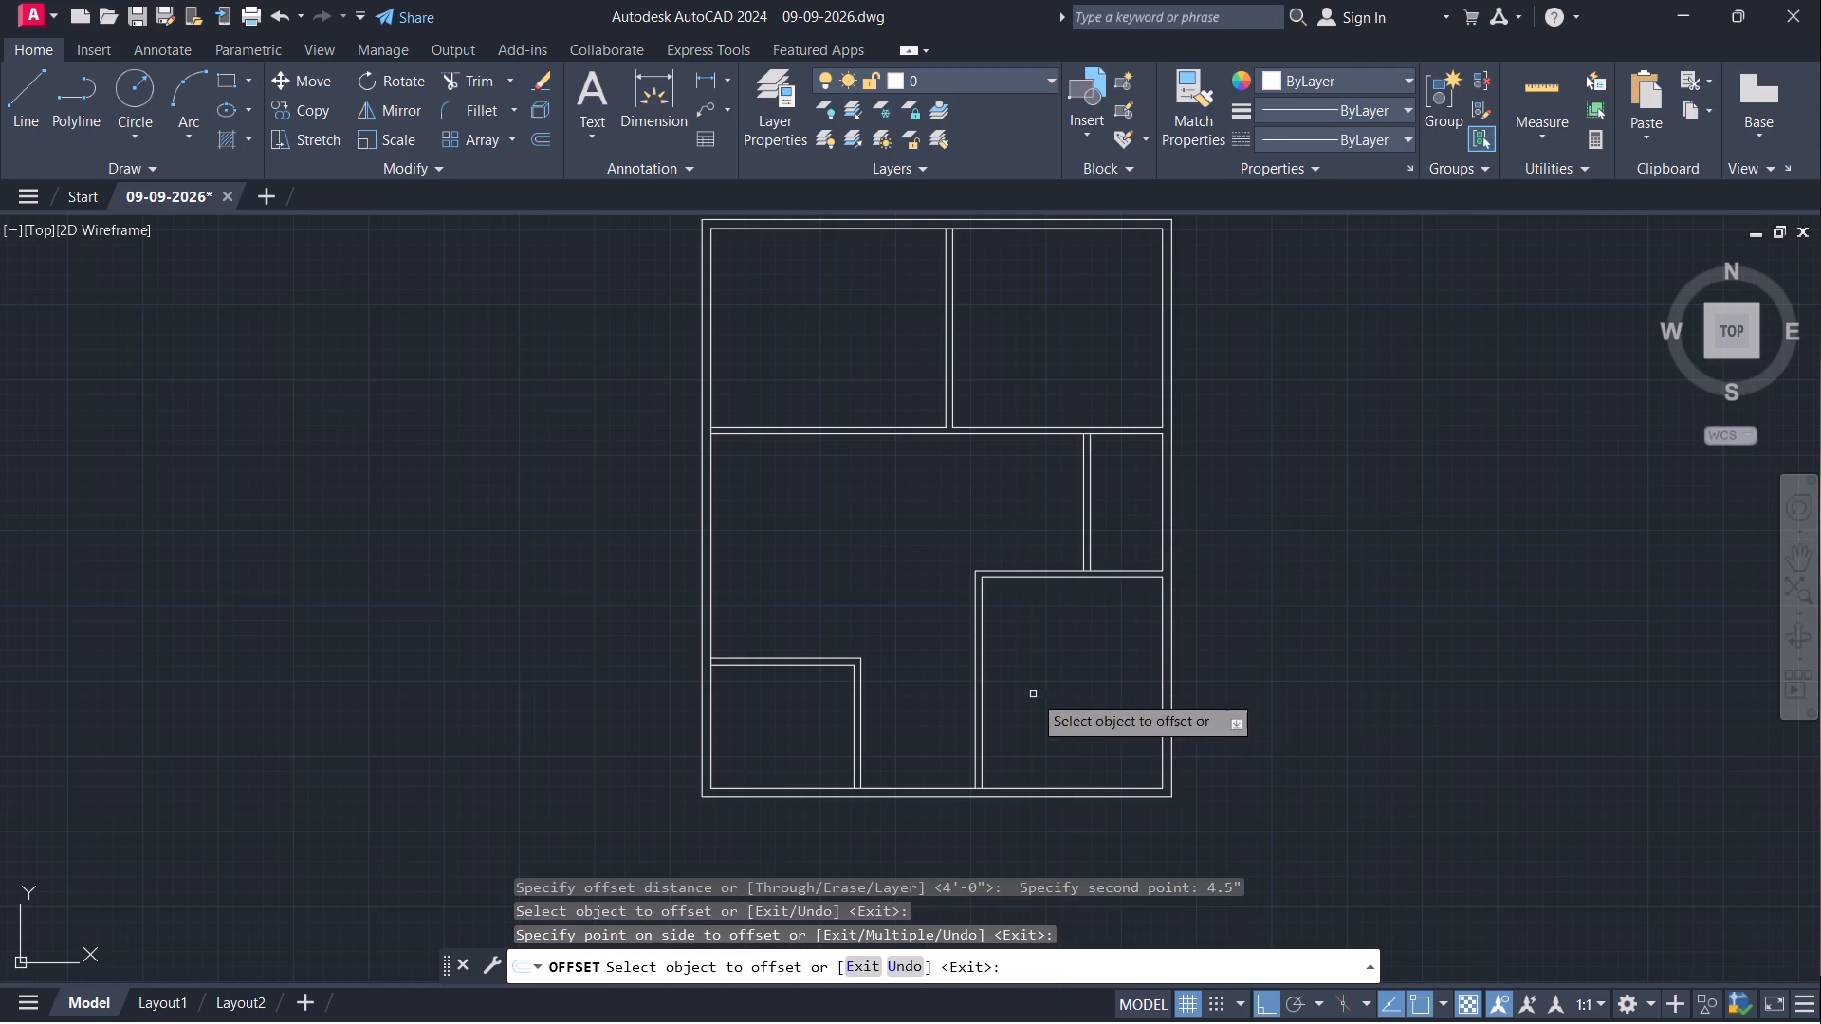
pyautogui.moveTo(1033, 694); pyautogui.dragTo(1186, 726, button='middle')
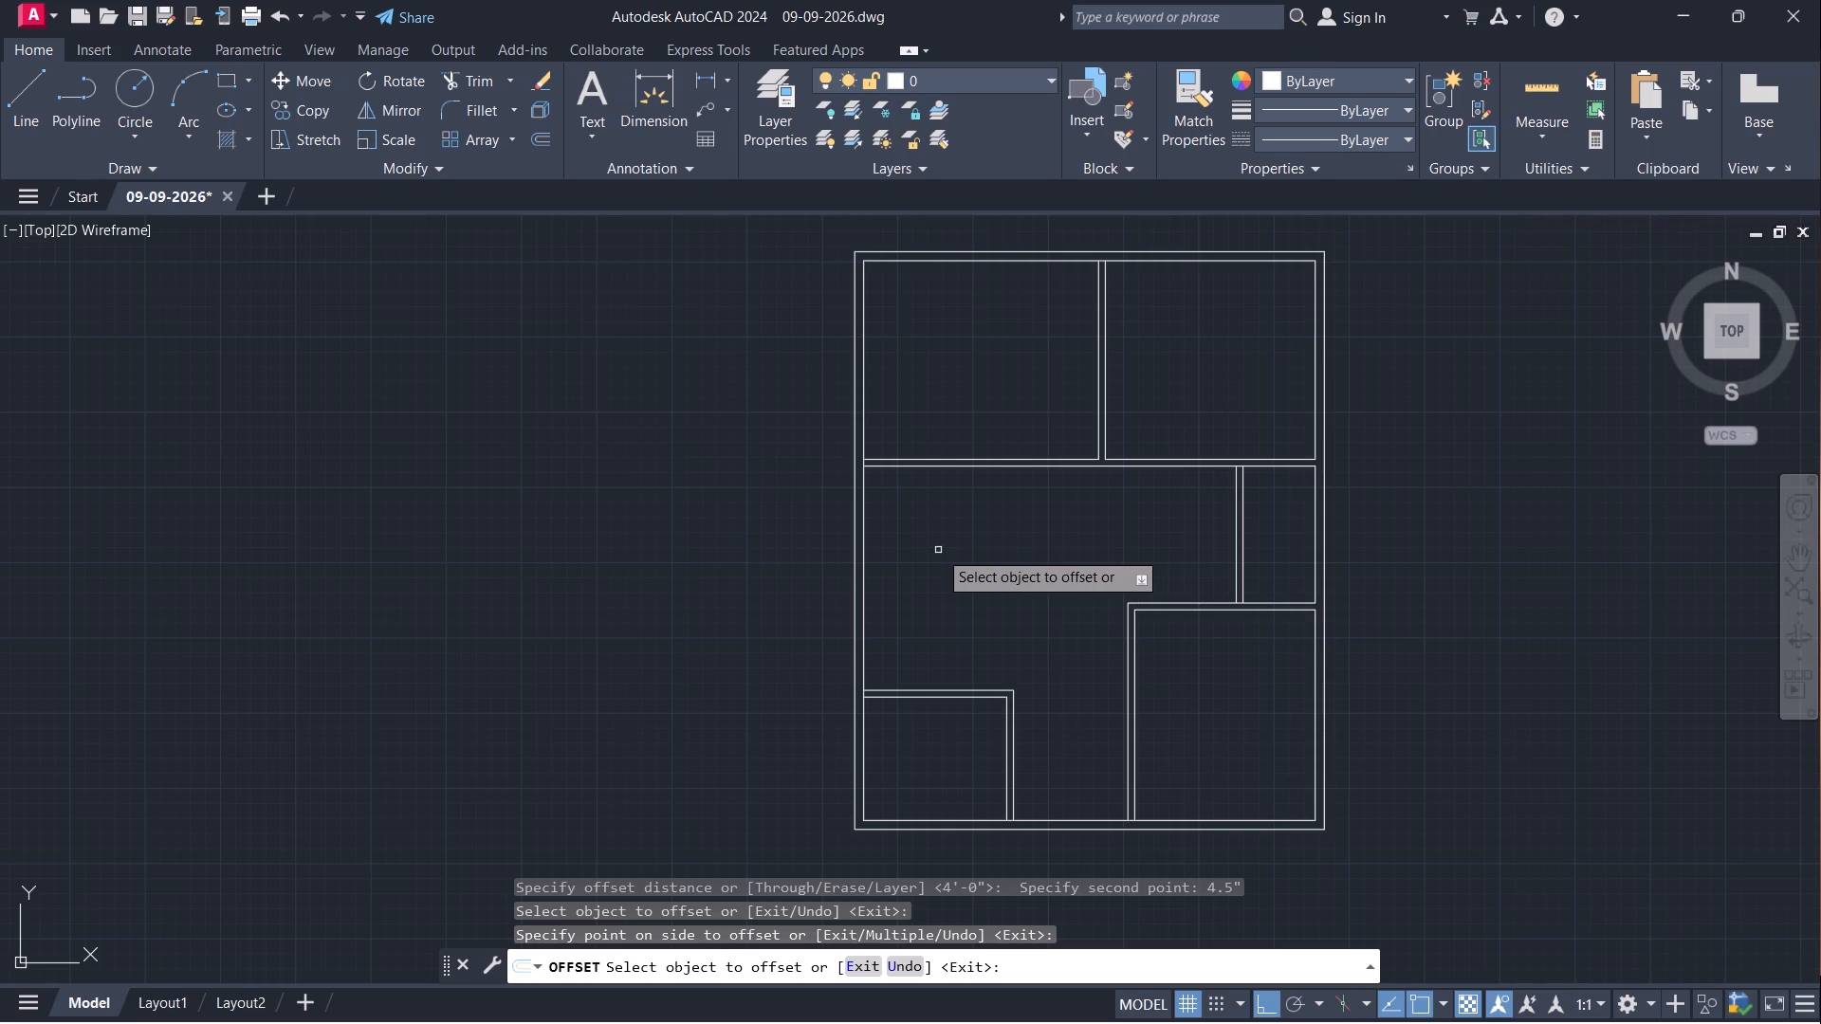
pyautogui.press('Escape')
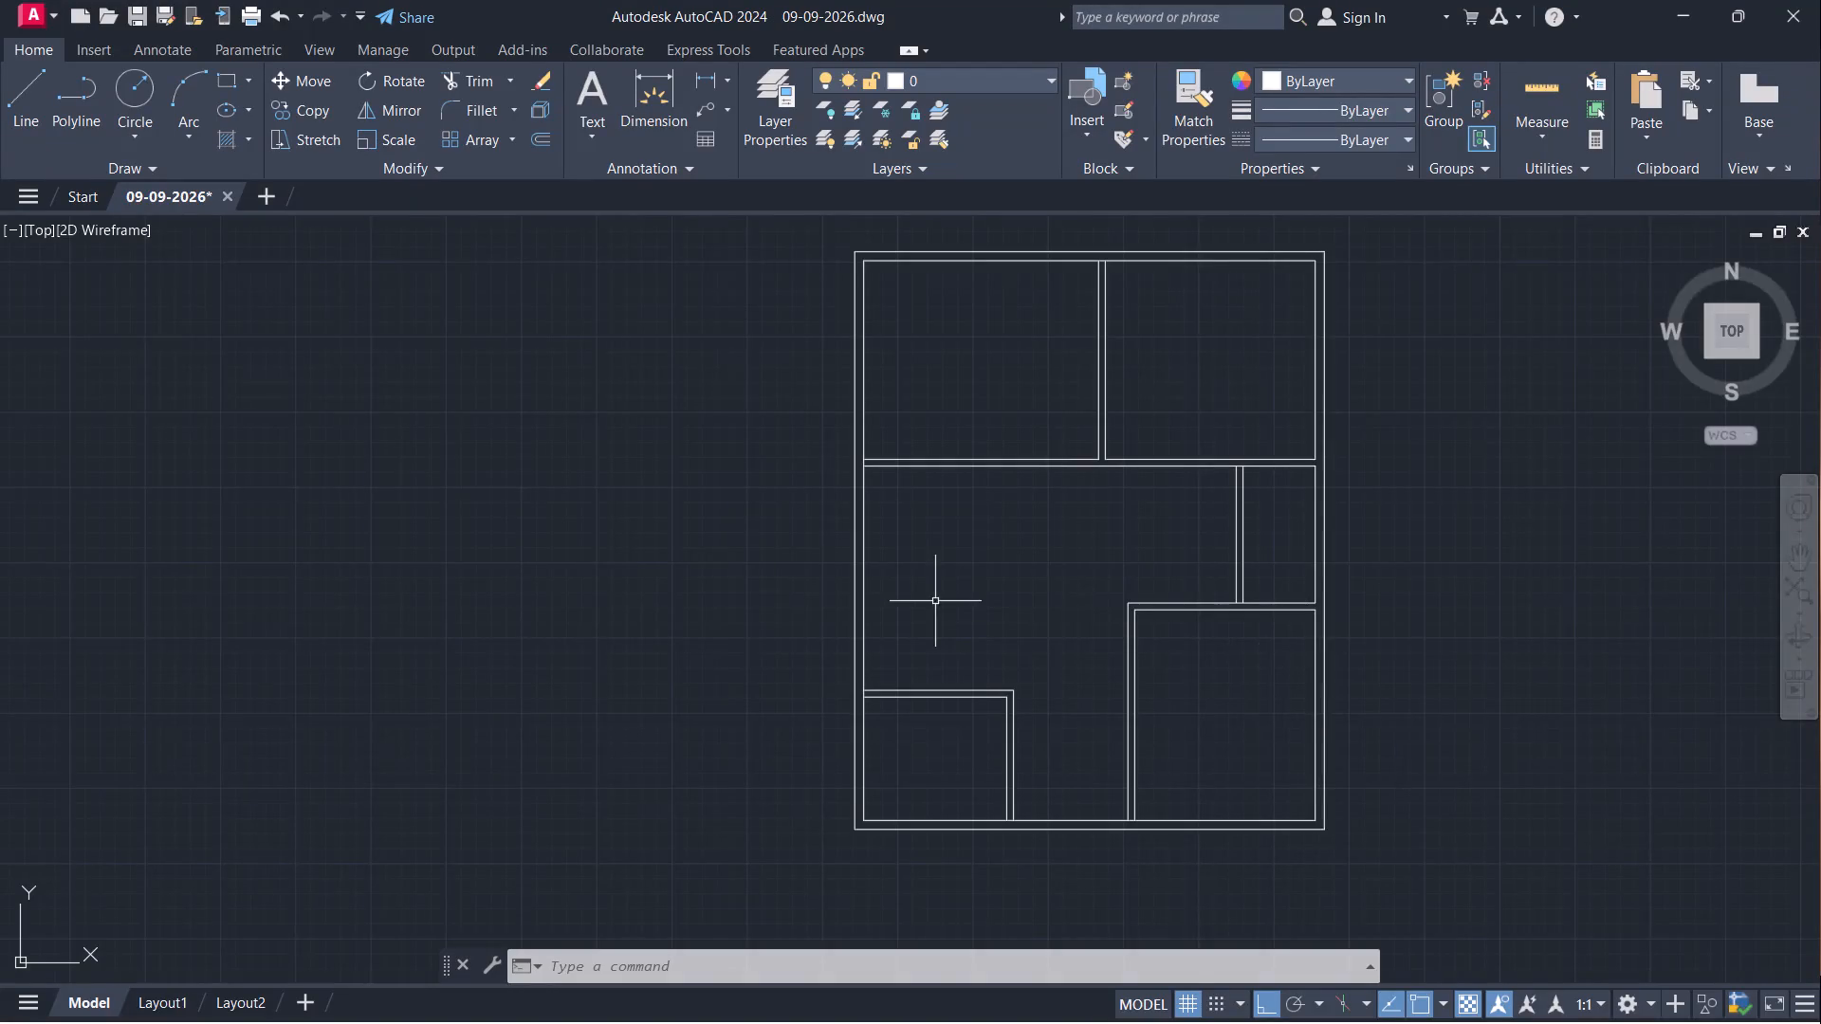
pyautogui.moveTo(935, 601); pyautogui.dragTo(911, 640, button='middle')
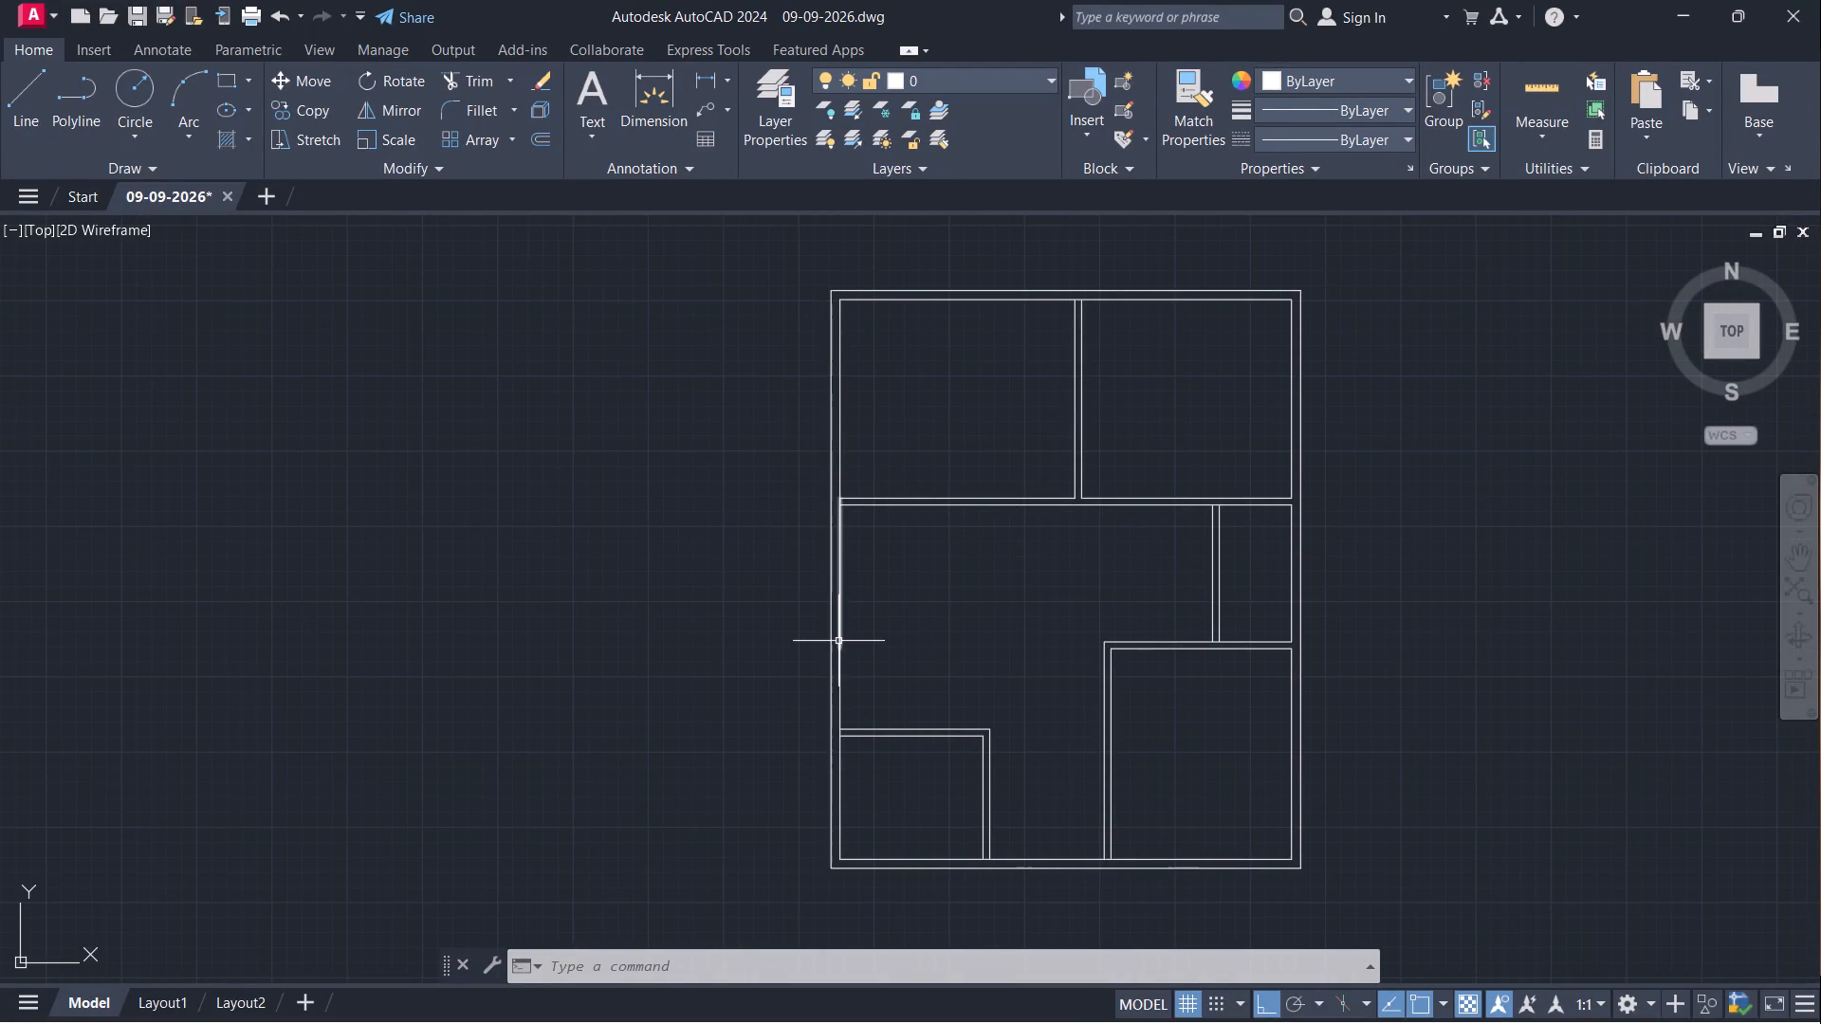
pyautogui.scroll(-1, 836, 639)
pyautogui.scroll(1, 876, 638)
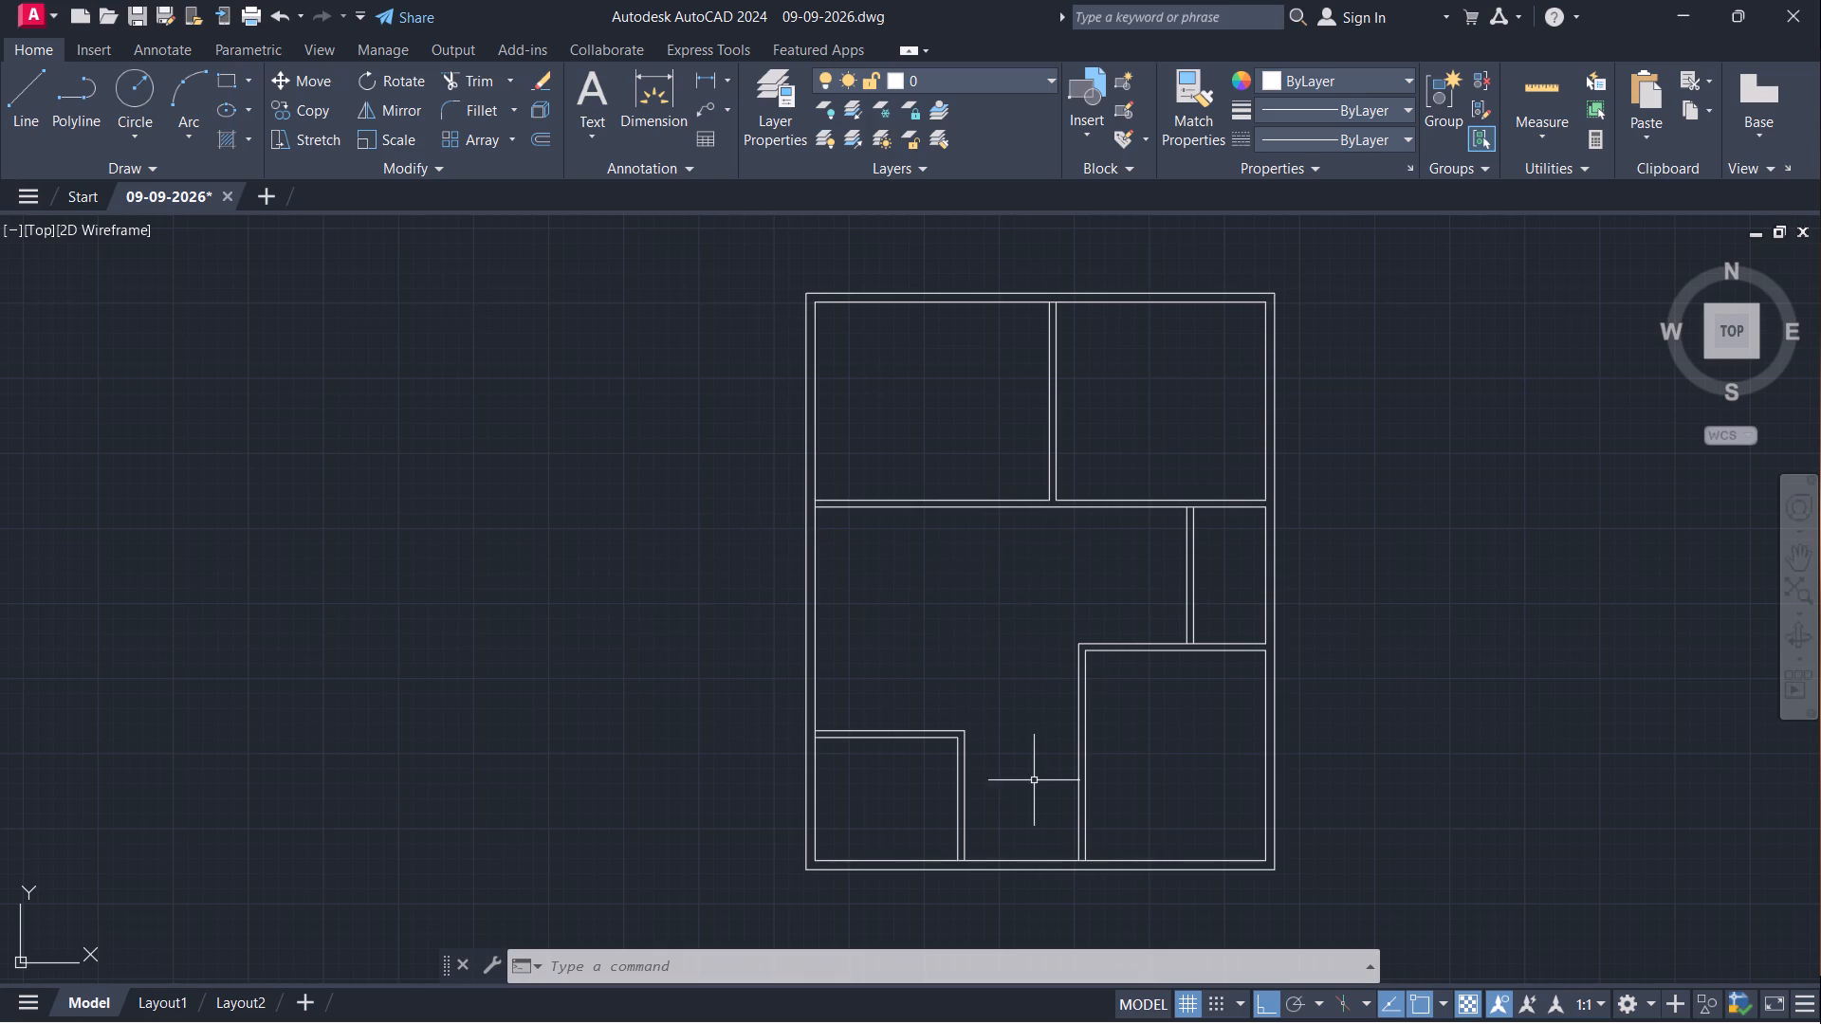
# Offset the upper segment of the left inner wall line, below the horizontal partition, 9'8" into the plan.
pyautogui.scroll(2, 1011, 858)
pyautogui.scroll(-1, 1035, 819)
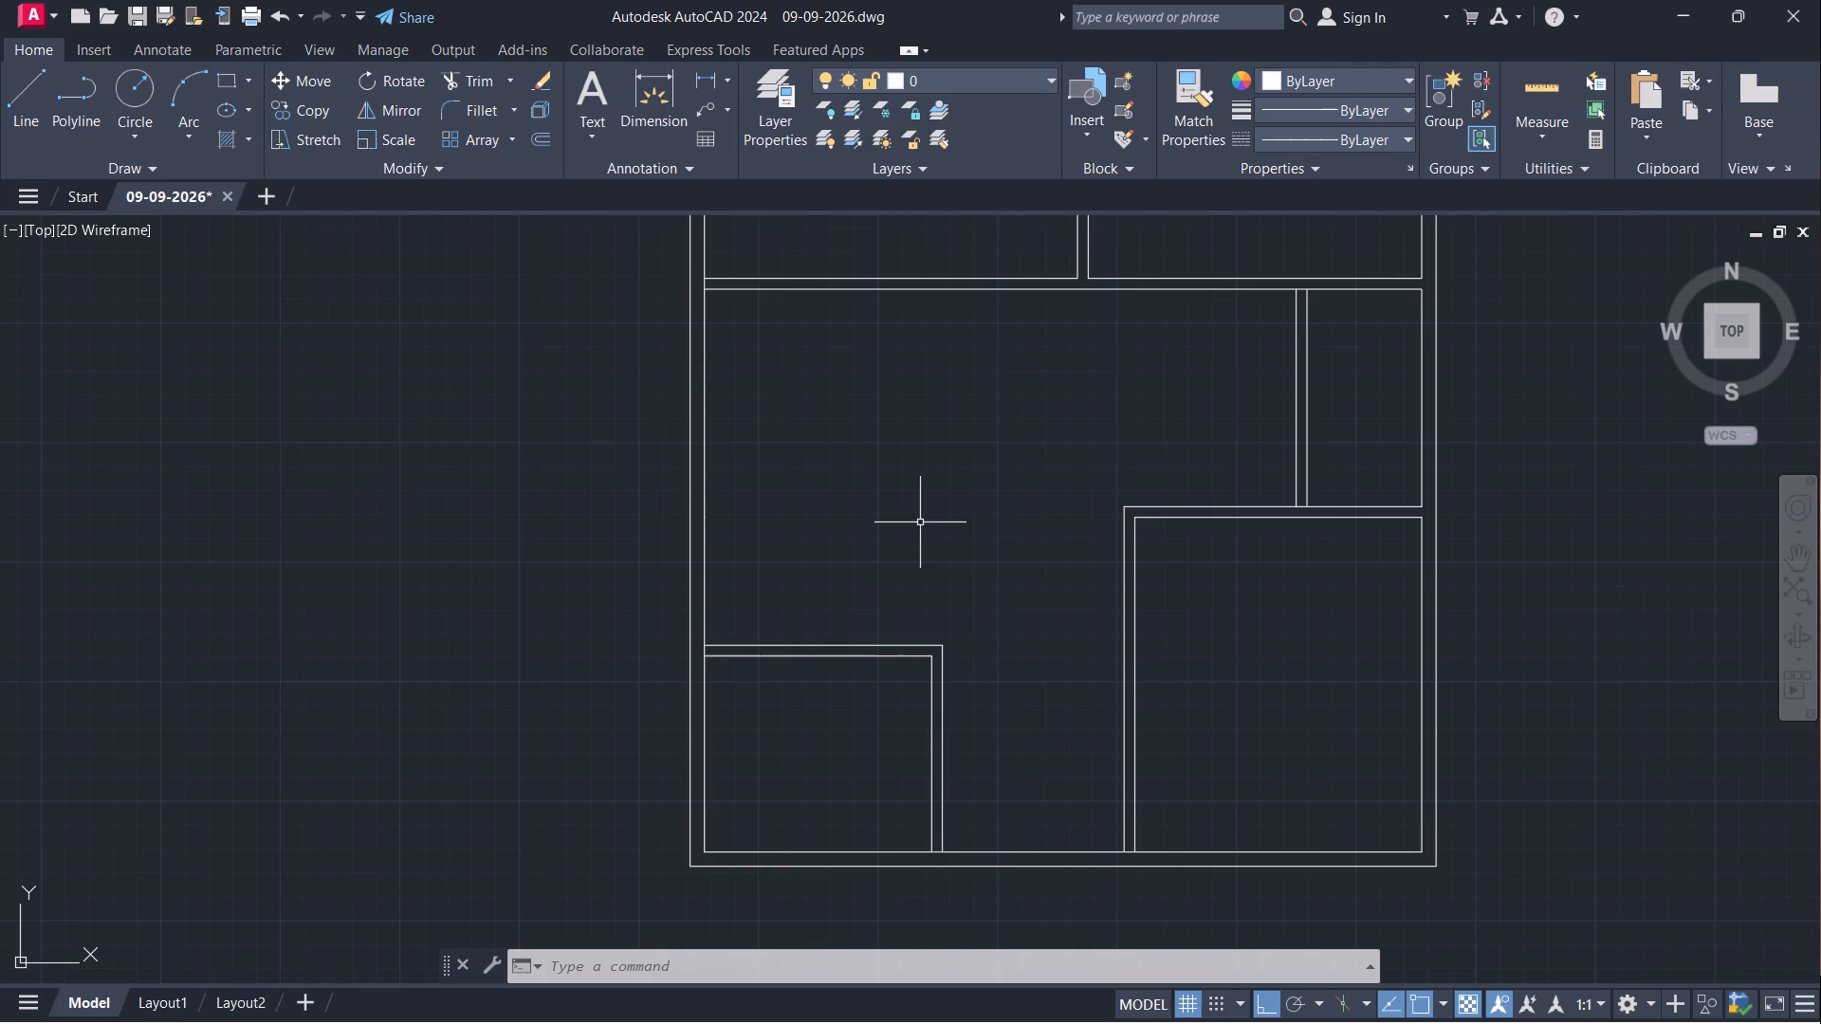
pyautogui.moveTo(893, 611); pyautogui.dragTo(836, 705, button='middle')
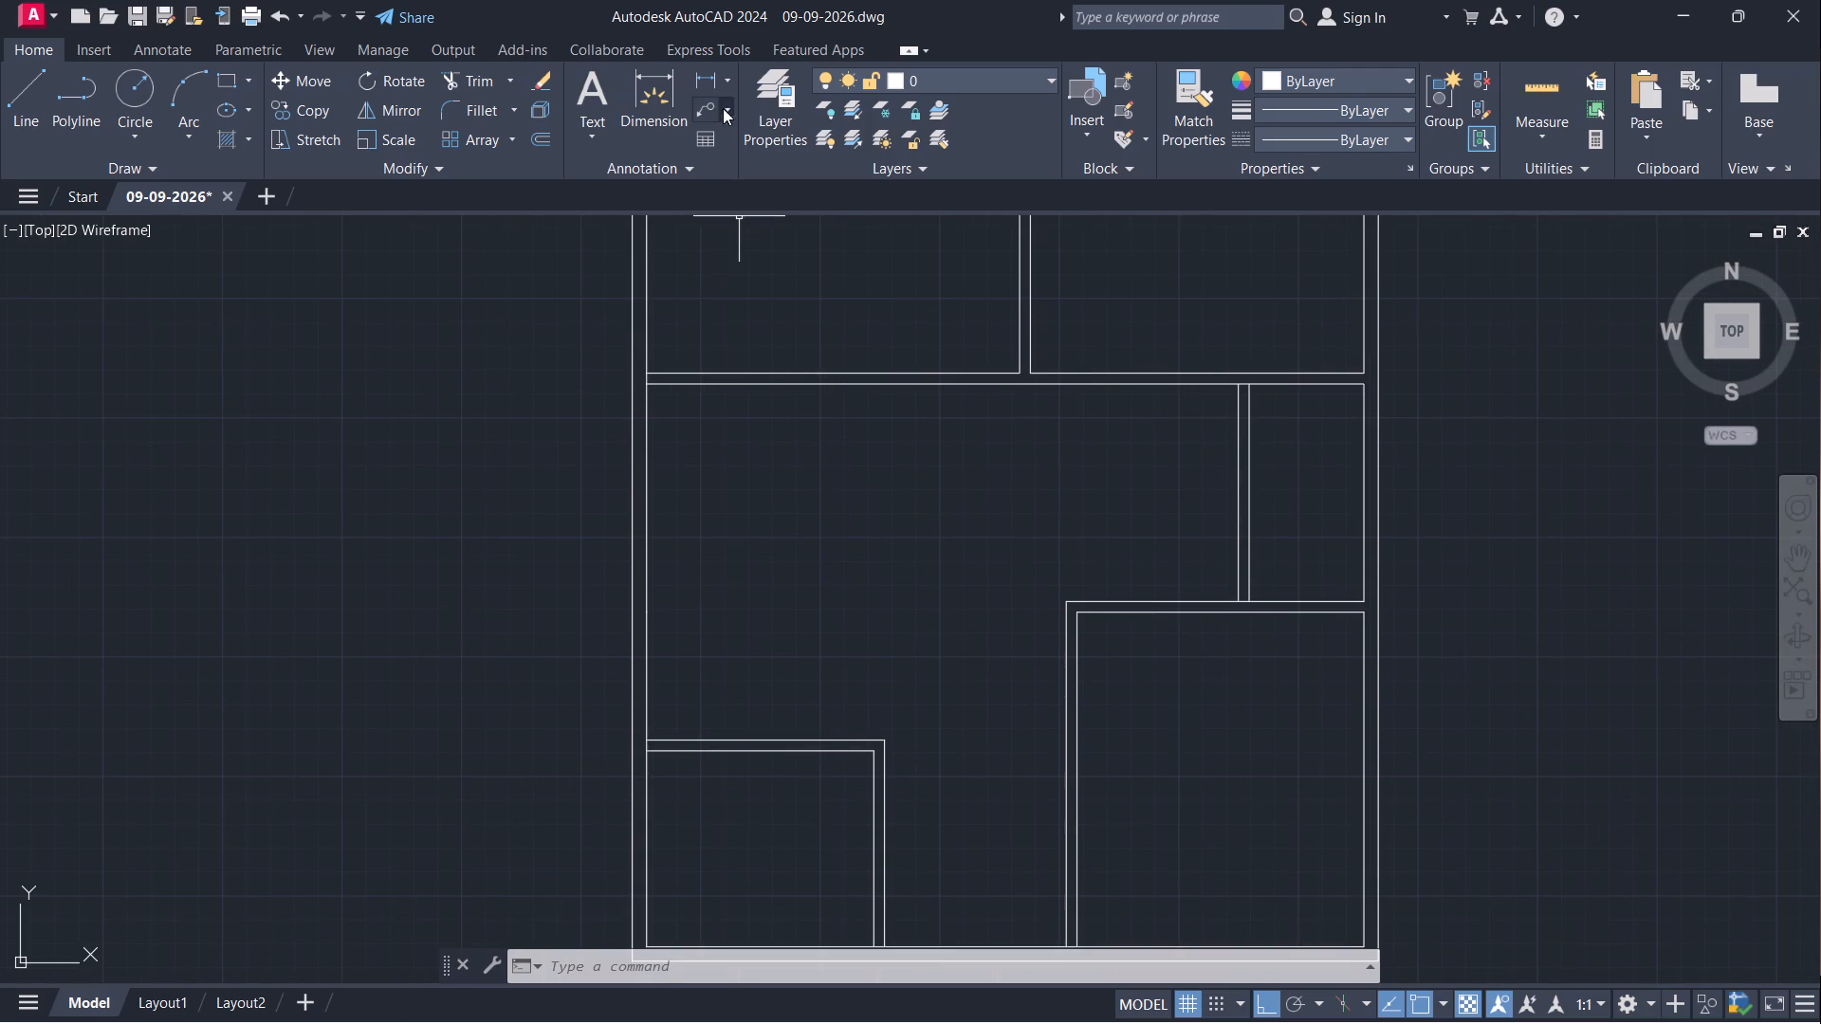
pyautogui.click(648, 557)
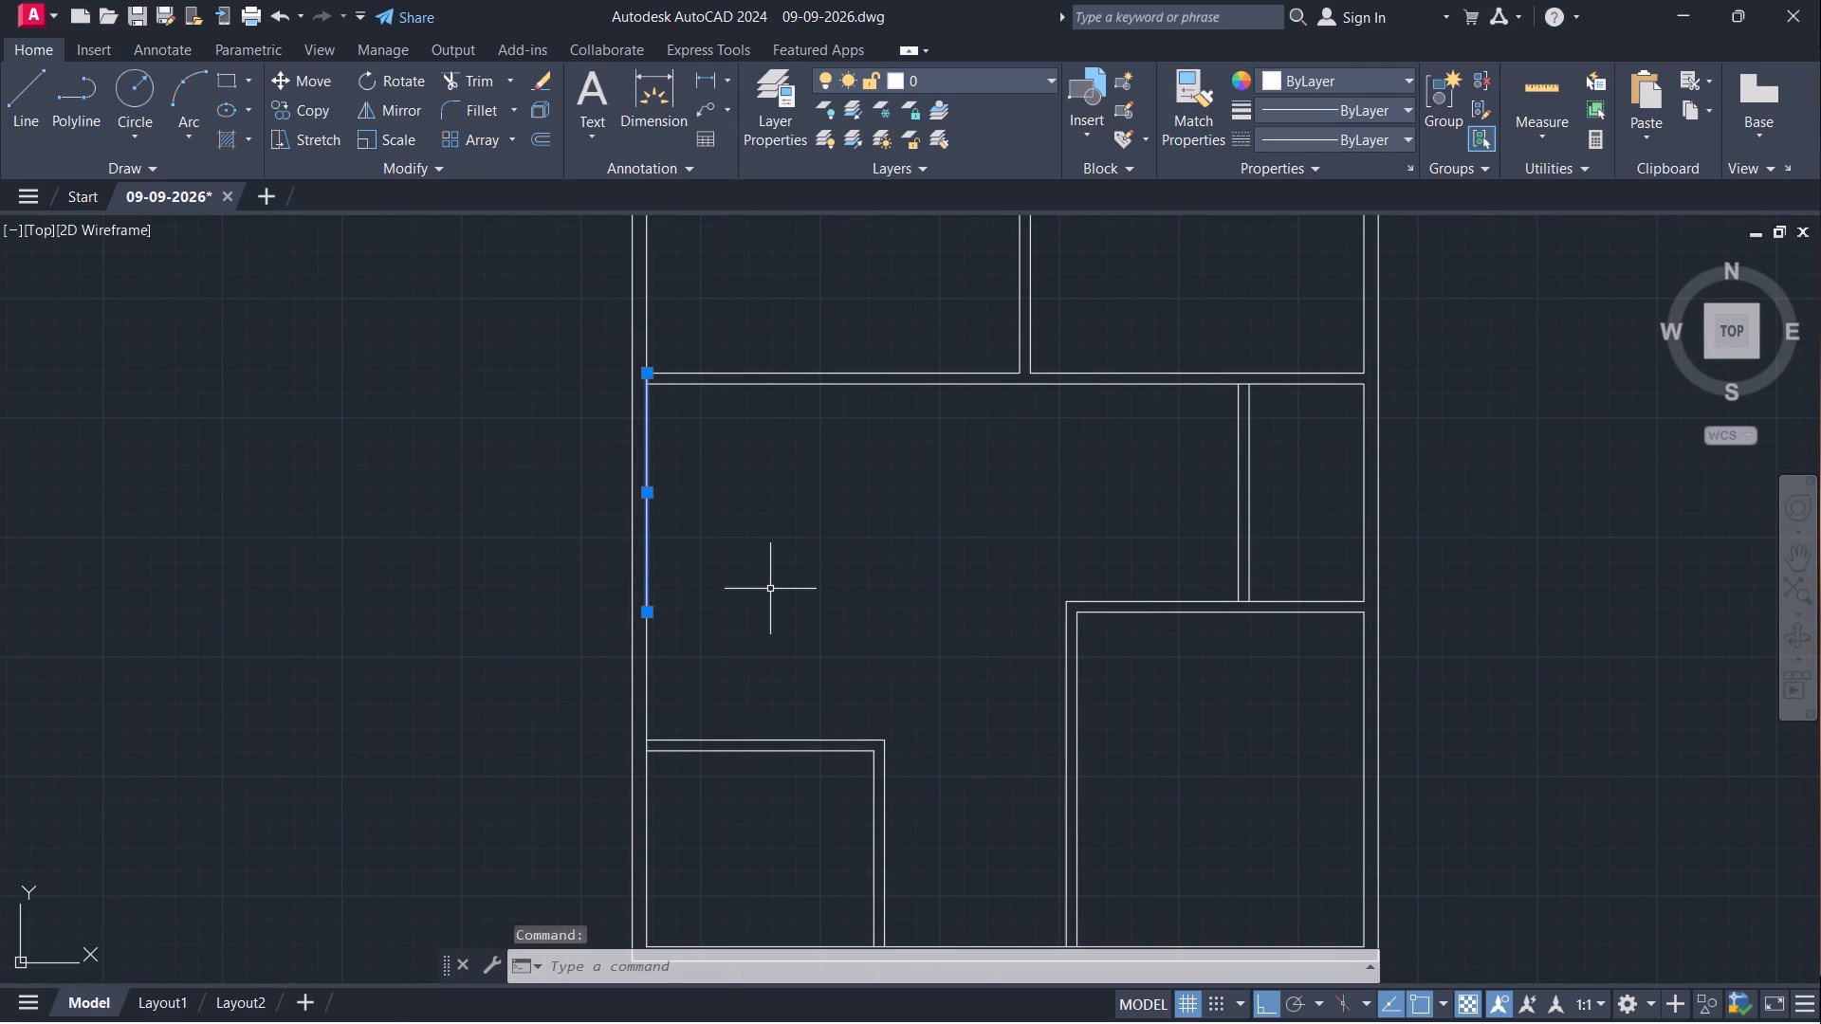
pyautogui.press('o')
pyautogui.press('Return')
pyautogui.click(653, 540)
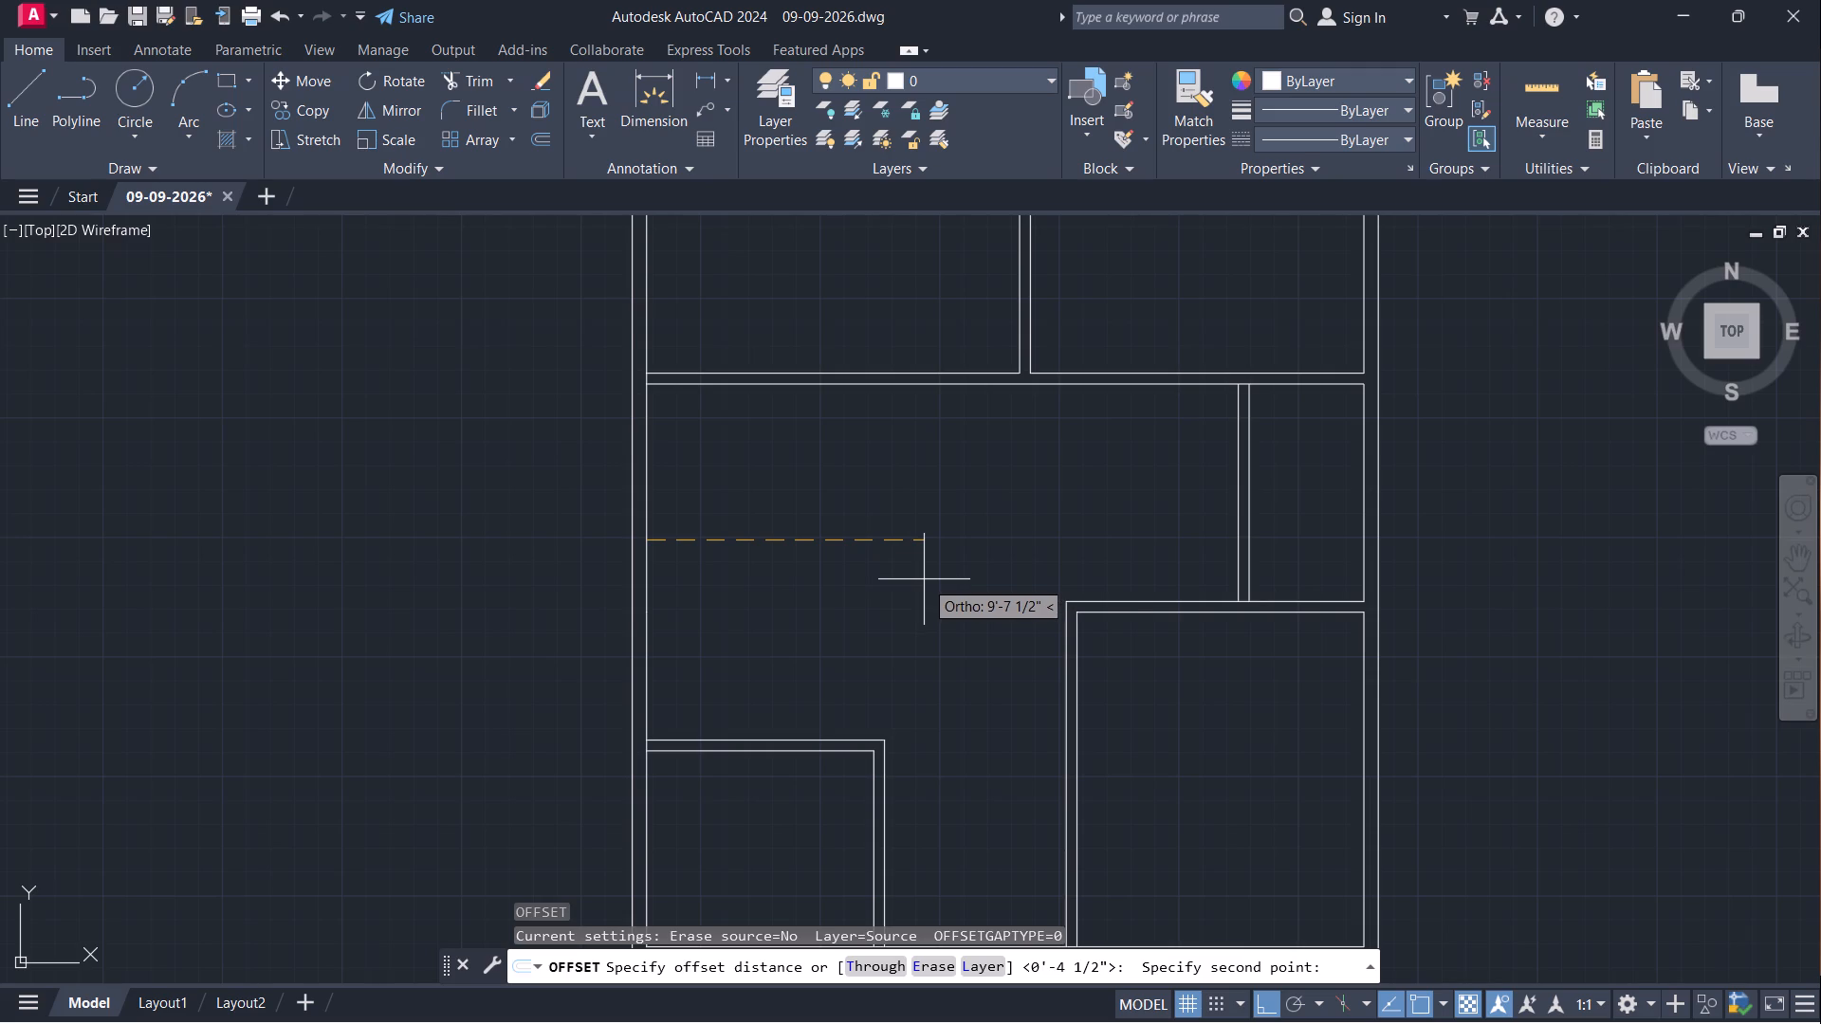
pyautogui.write('9\'8"')
pyautogui.press('Return')
pyautogui.click(979, 559)
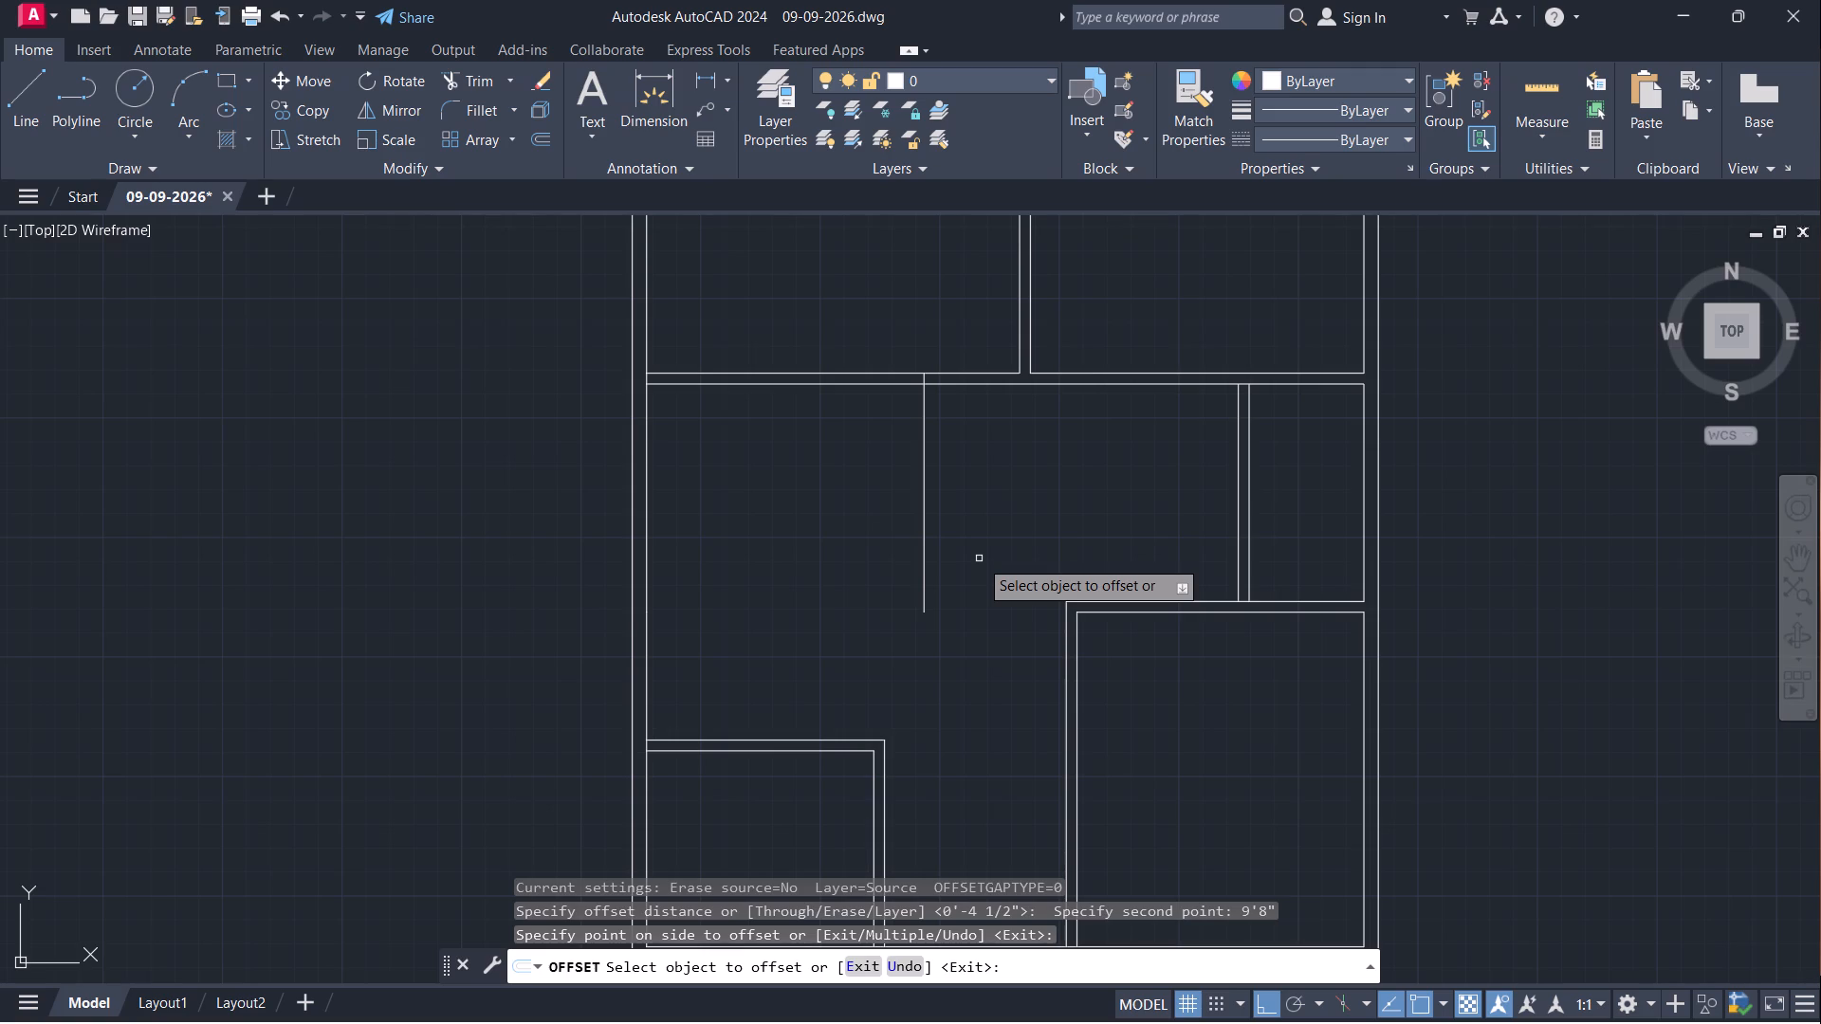
pyautogui.press('space')
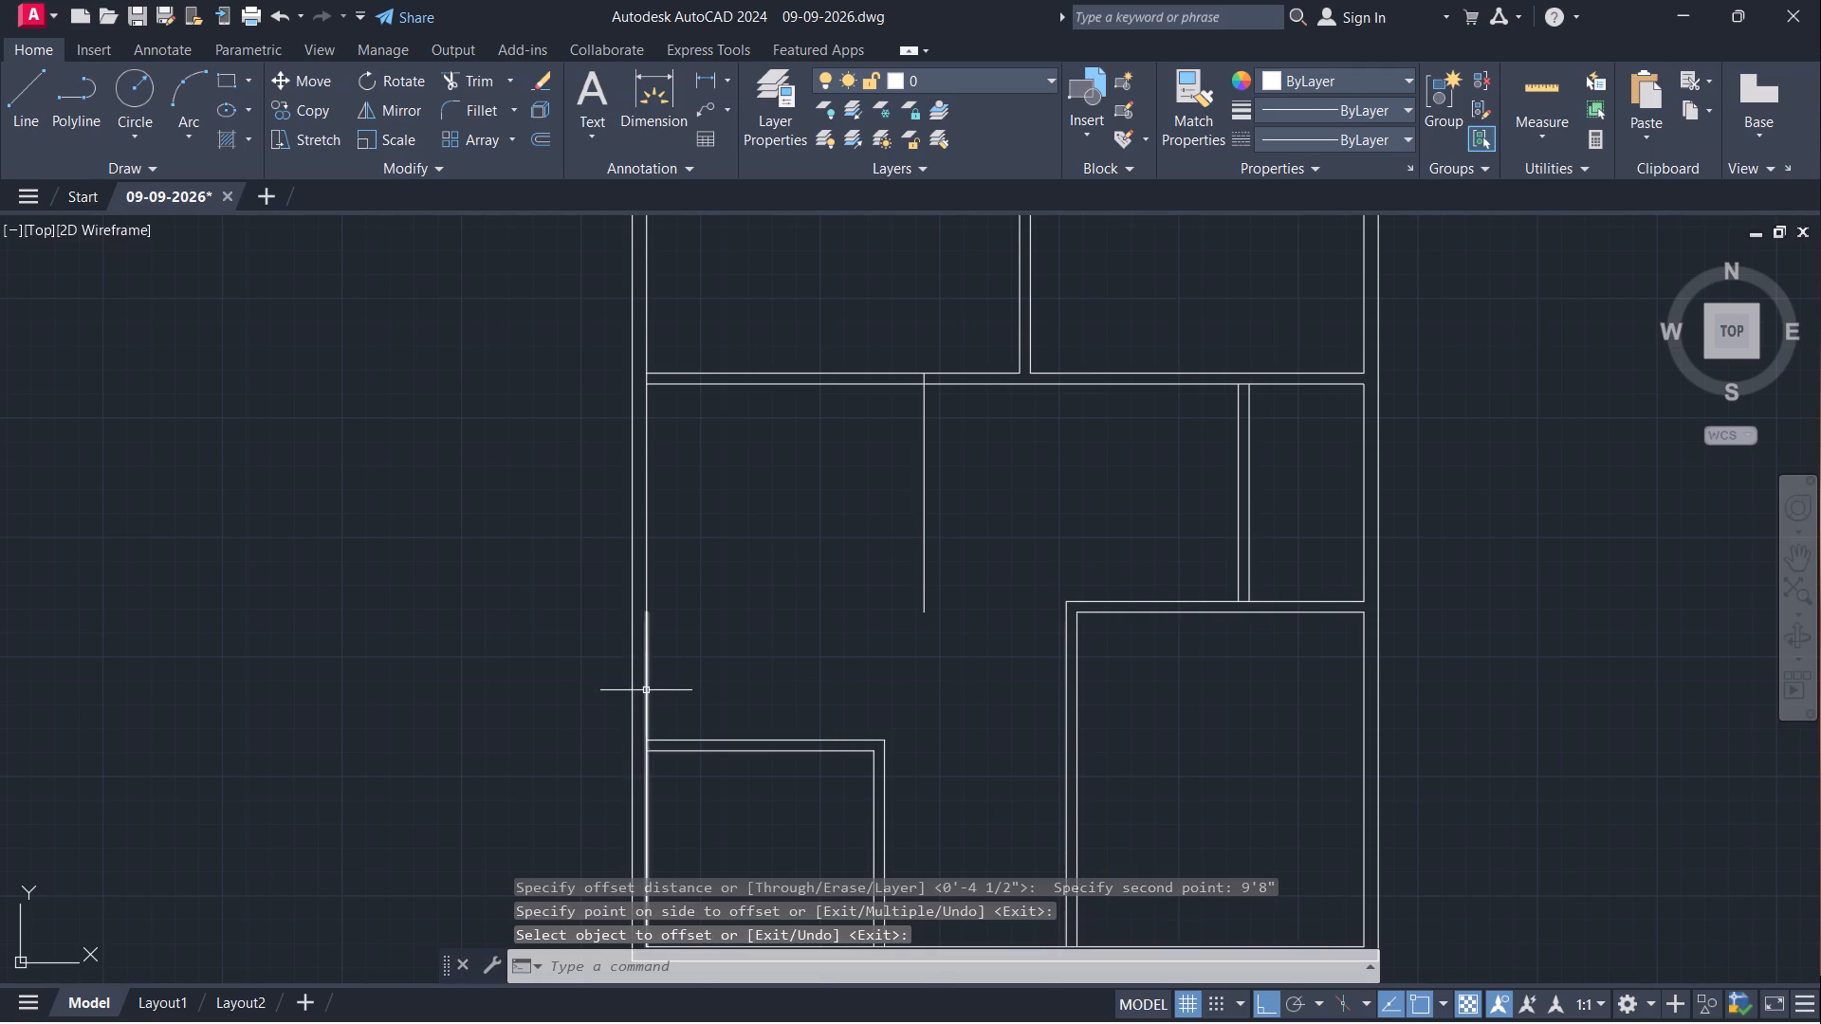
# Offset the lower segment of the left inner wall line 6'4" into the plan.
pyautogui.click(646, 690)
pyautogui.press('o')
pyautogui.press('Return')
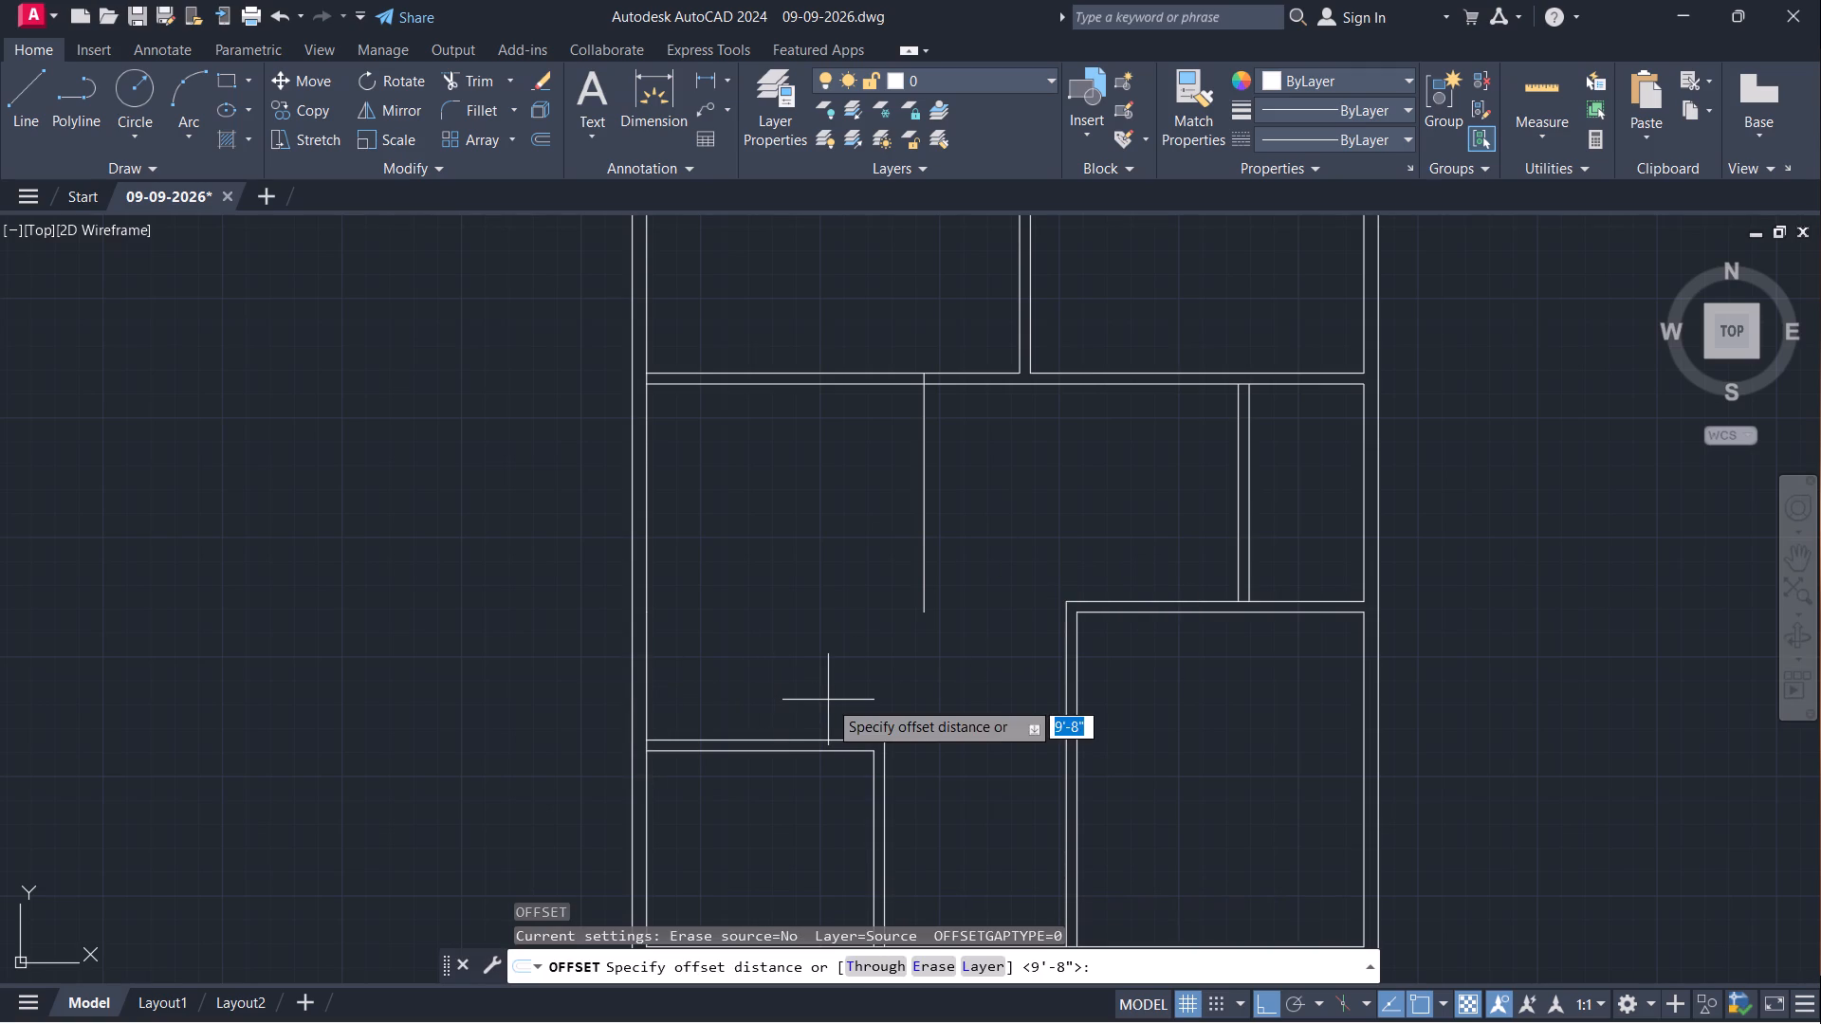
pyautogui.click(652, 687)
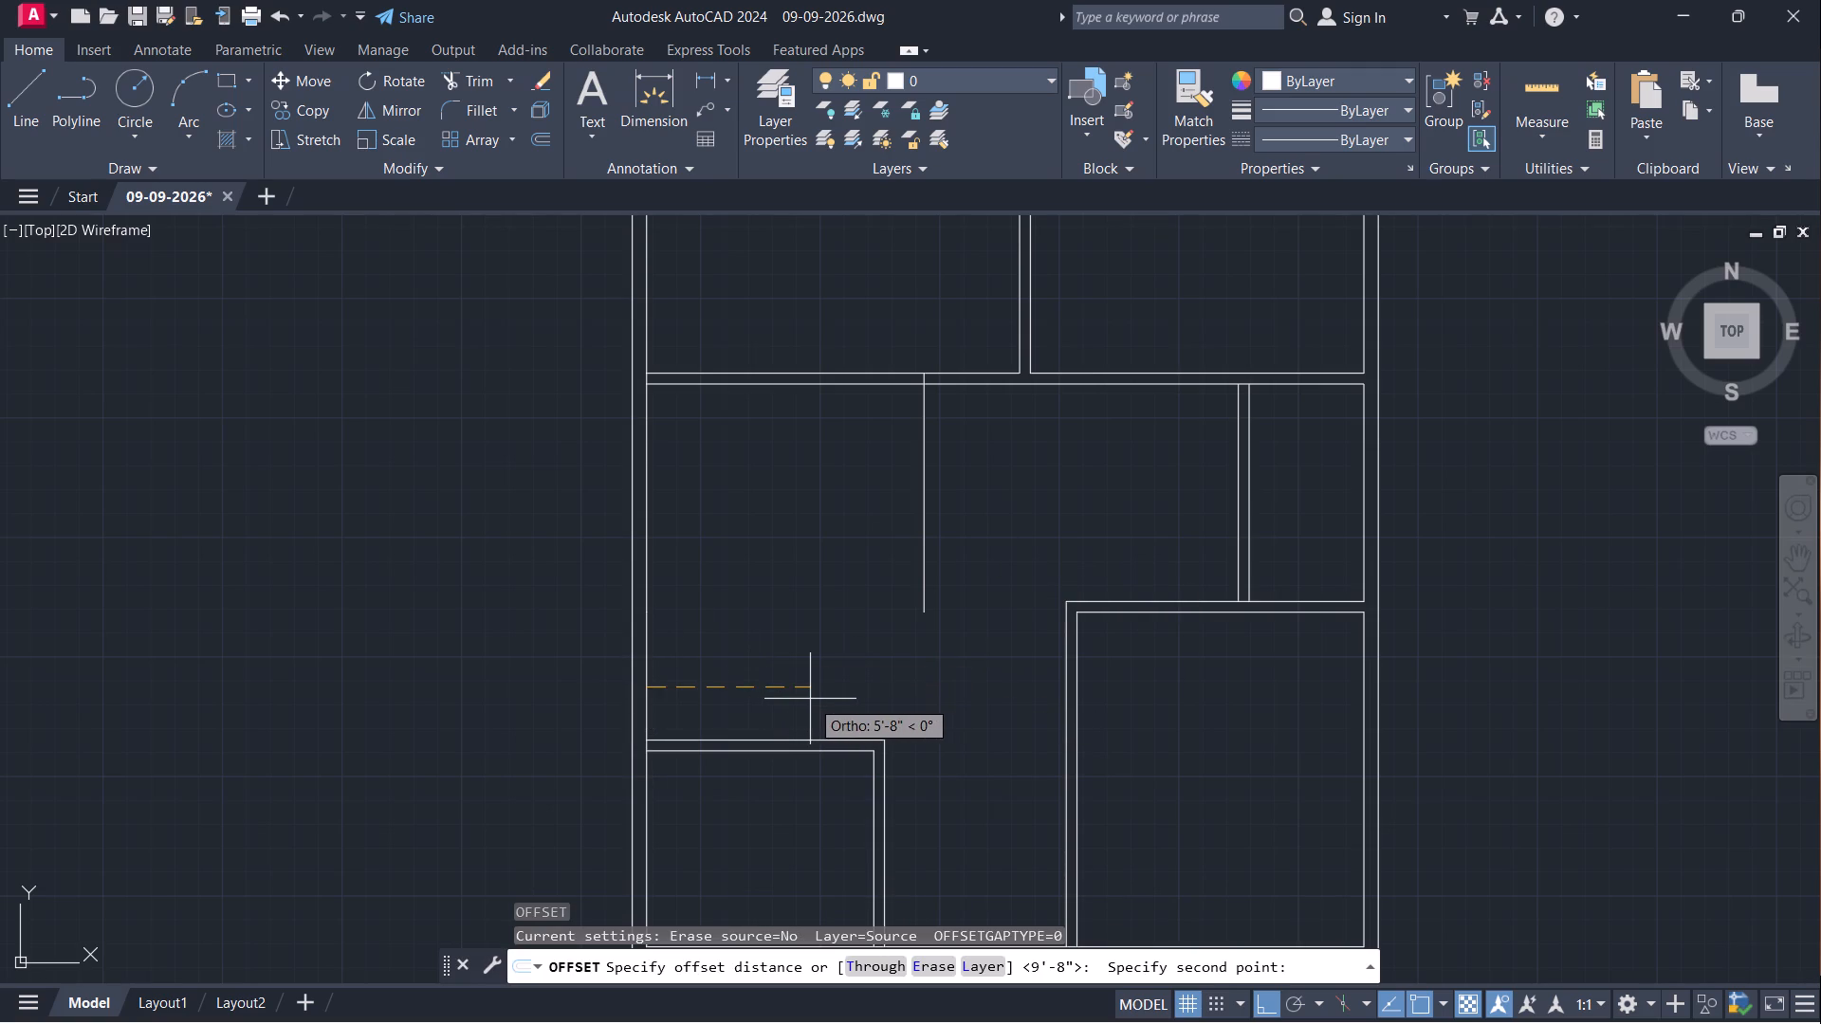
pyautogui.write('6\'4"')
pyautogui.press('Return')
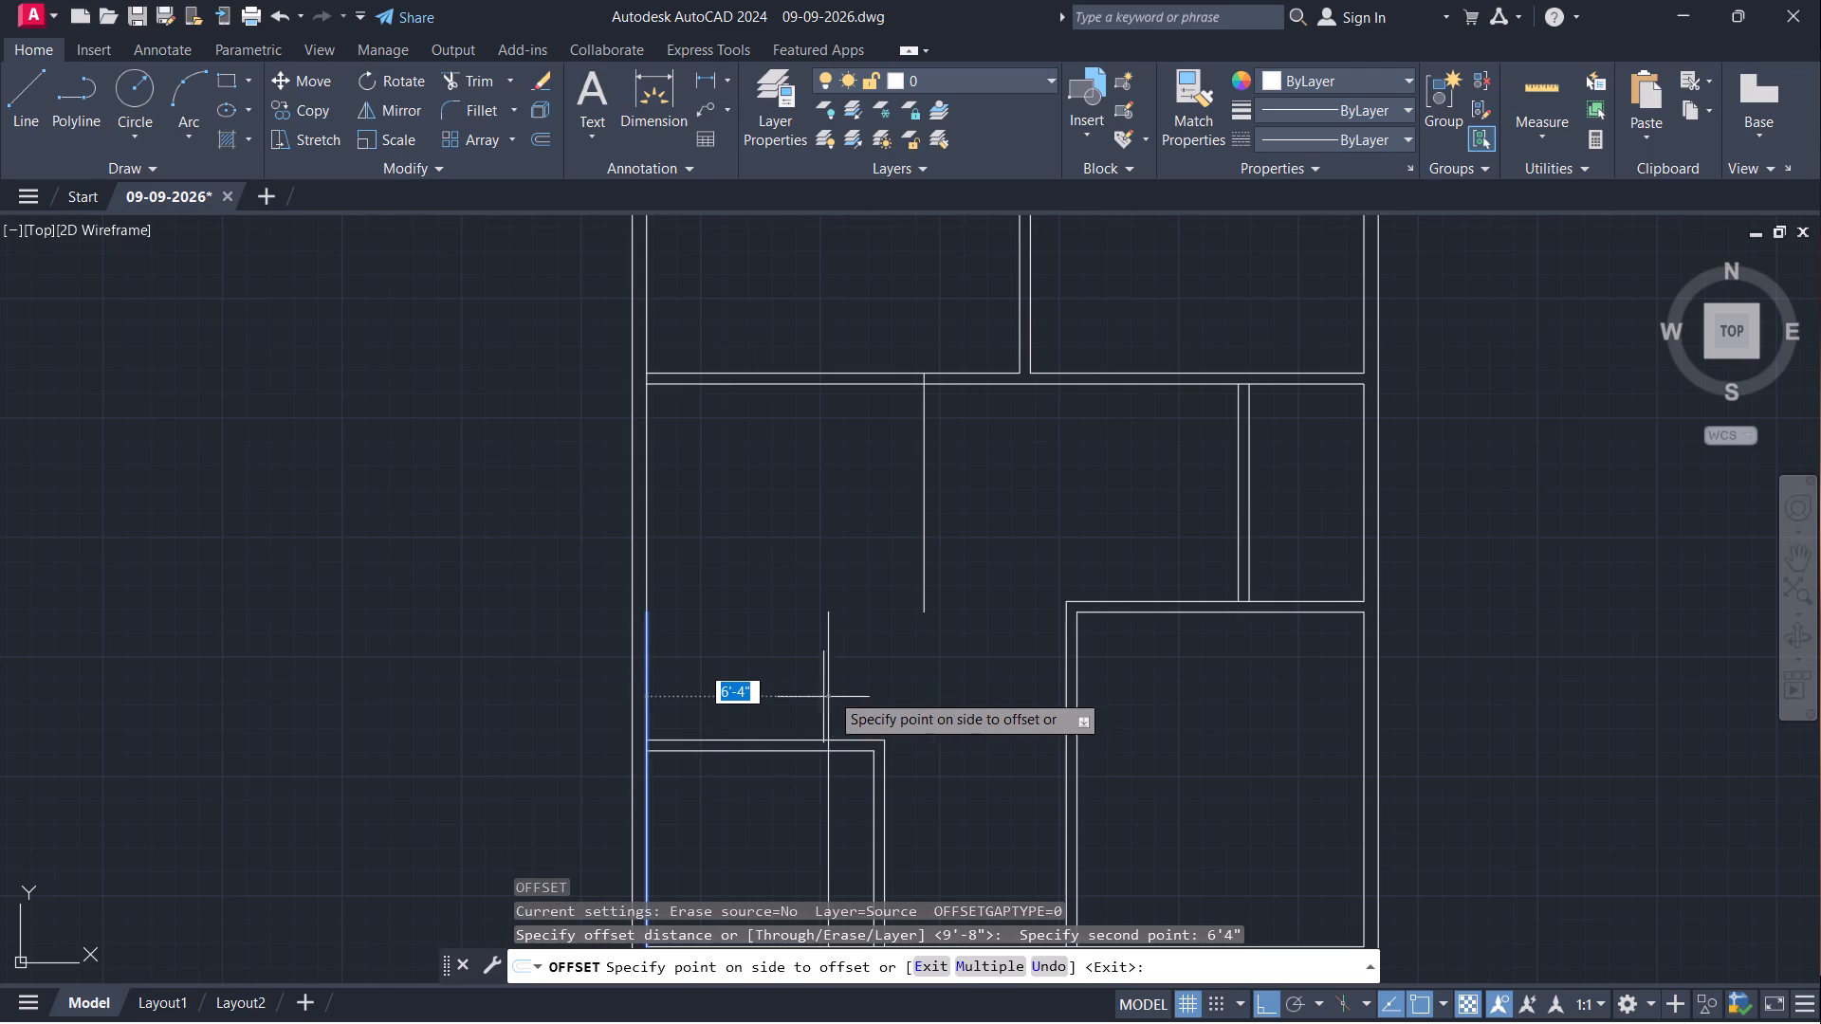
pyautogui.click(894, 681)
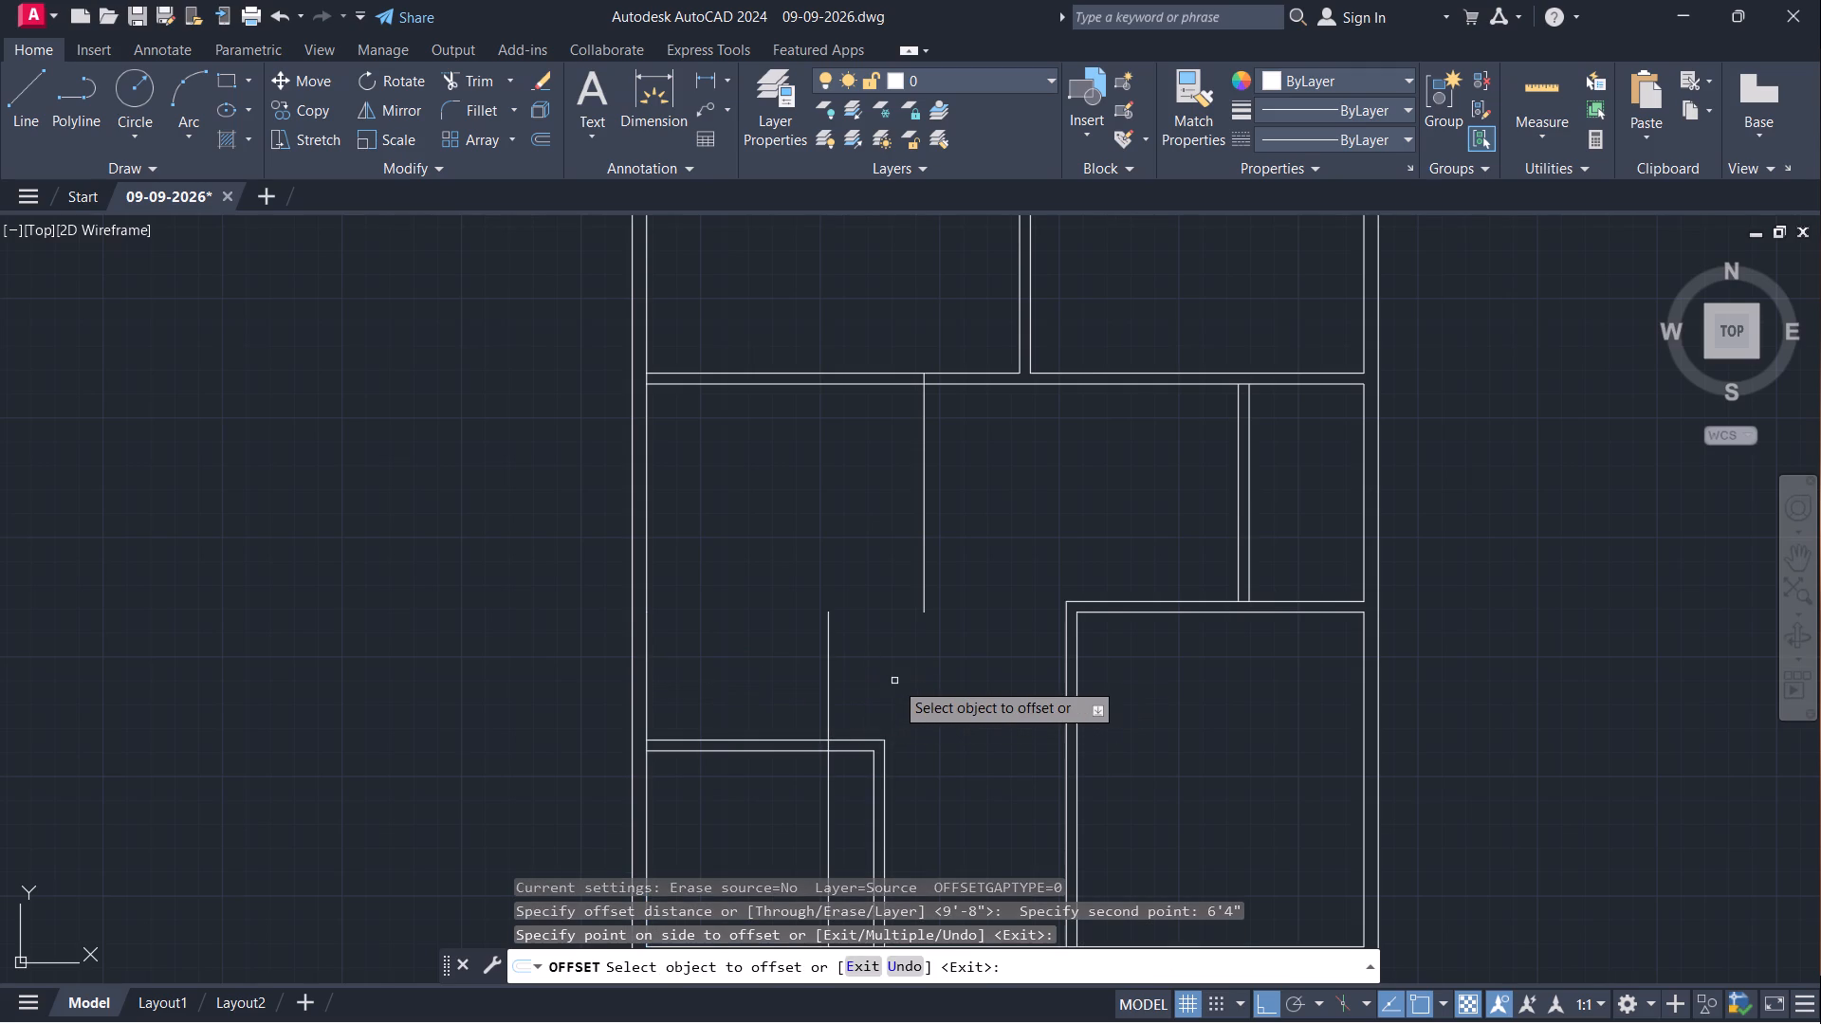
pyautogui.press('Escape')
# Trim the 6'4" offset line where it runs below the upper face of the lower-left room's top wall.
pyautogui.write('tr')
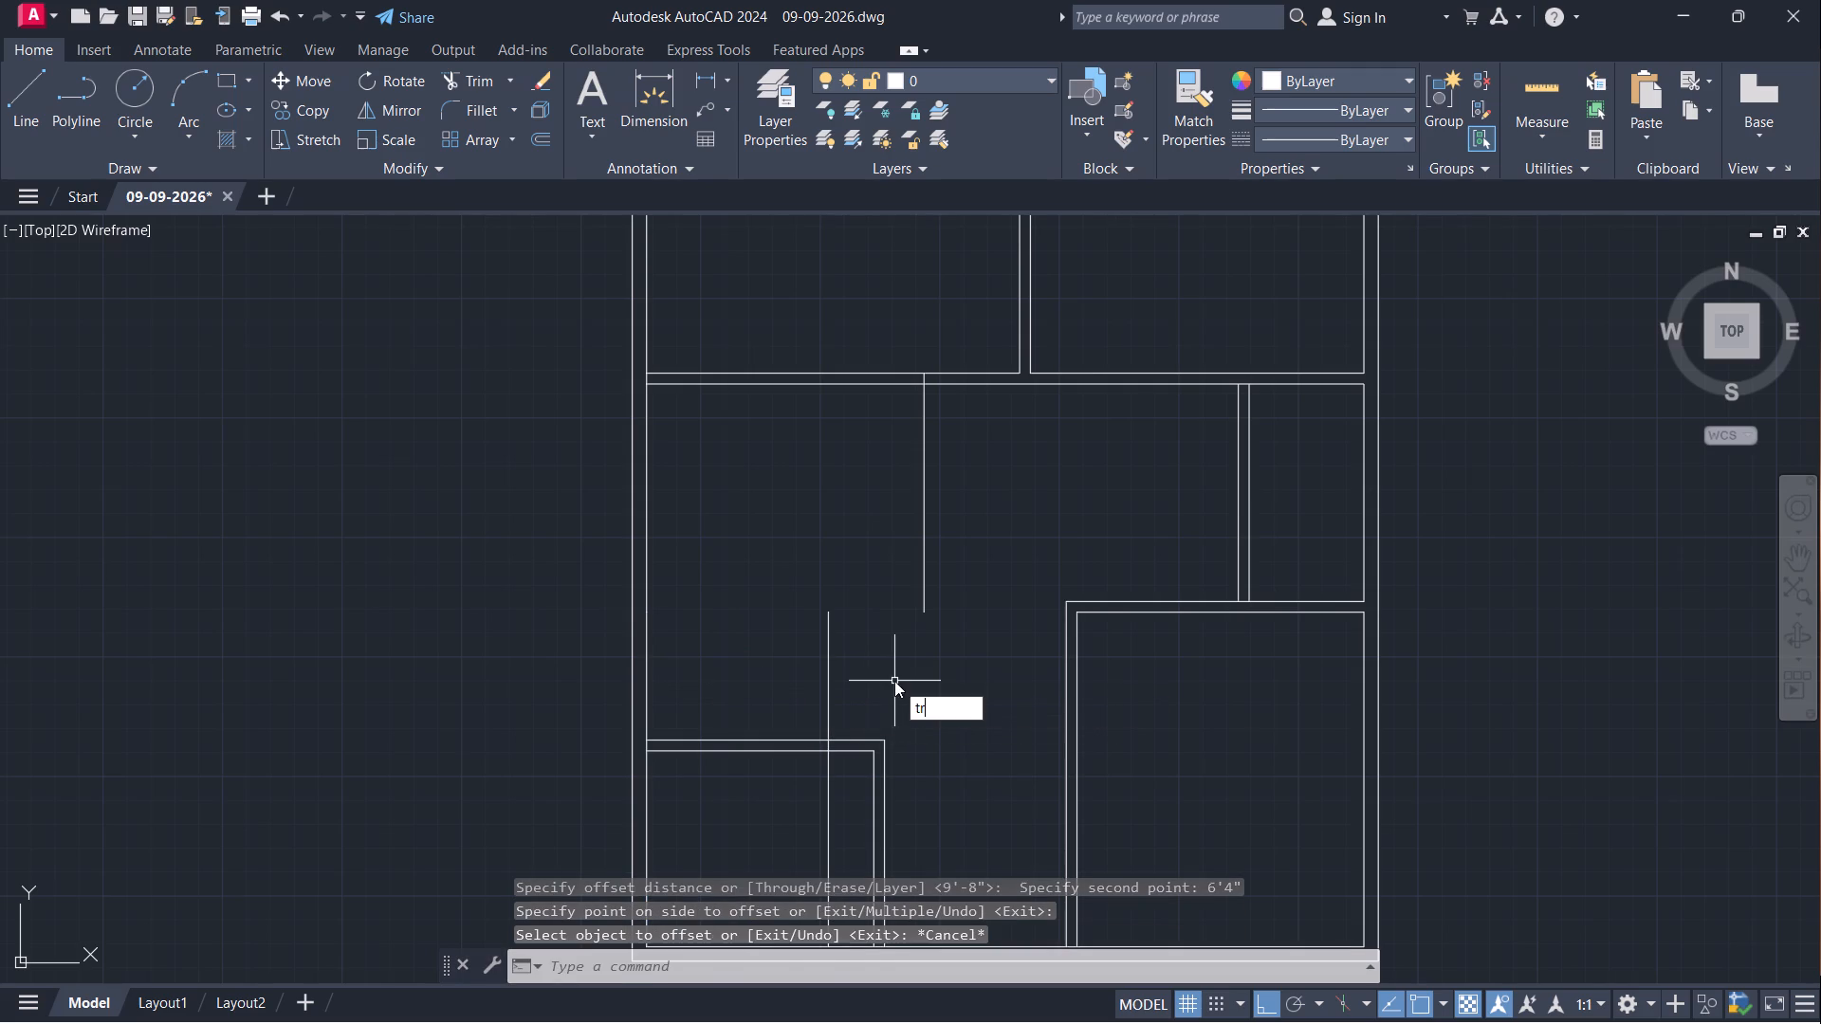
pyautogui.press('Return')
pyautogui.click(832, 782)
pyautogui.scroll(3, 840, 743)
pyautogui.click(793, 751)
pyautogui.click(755, 751)
pyautogui.scroll(-2, 897, 704)
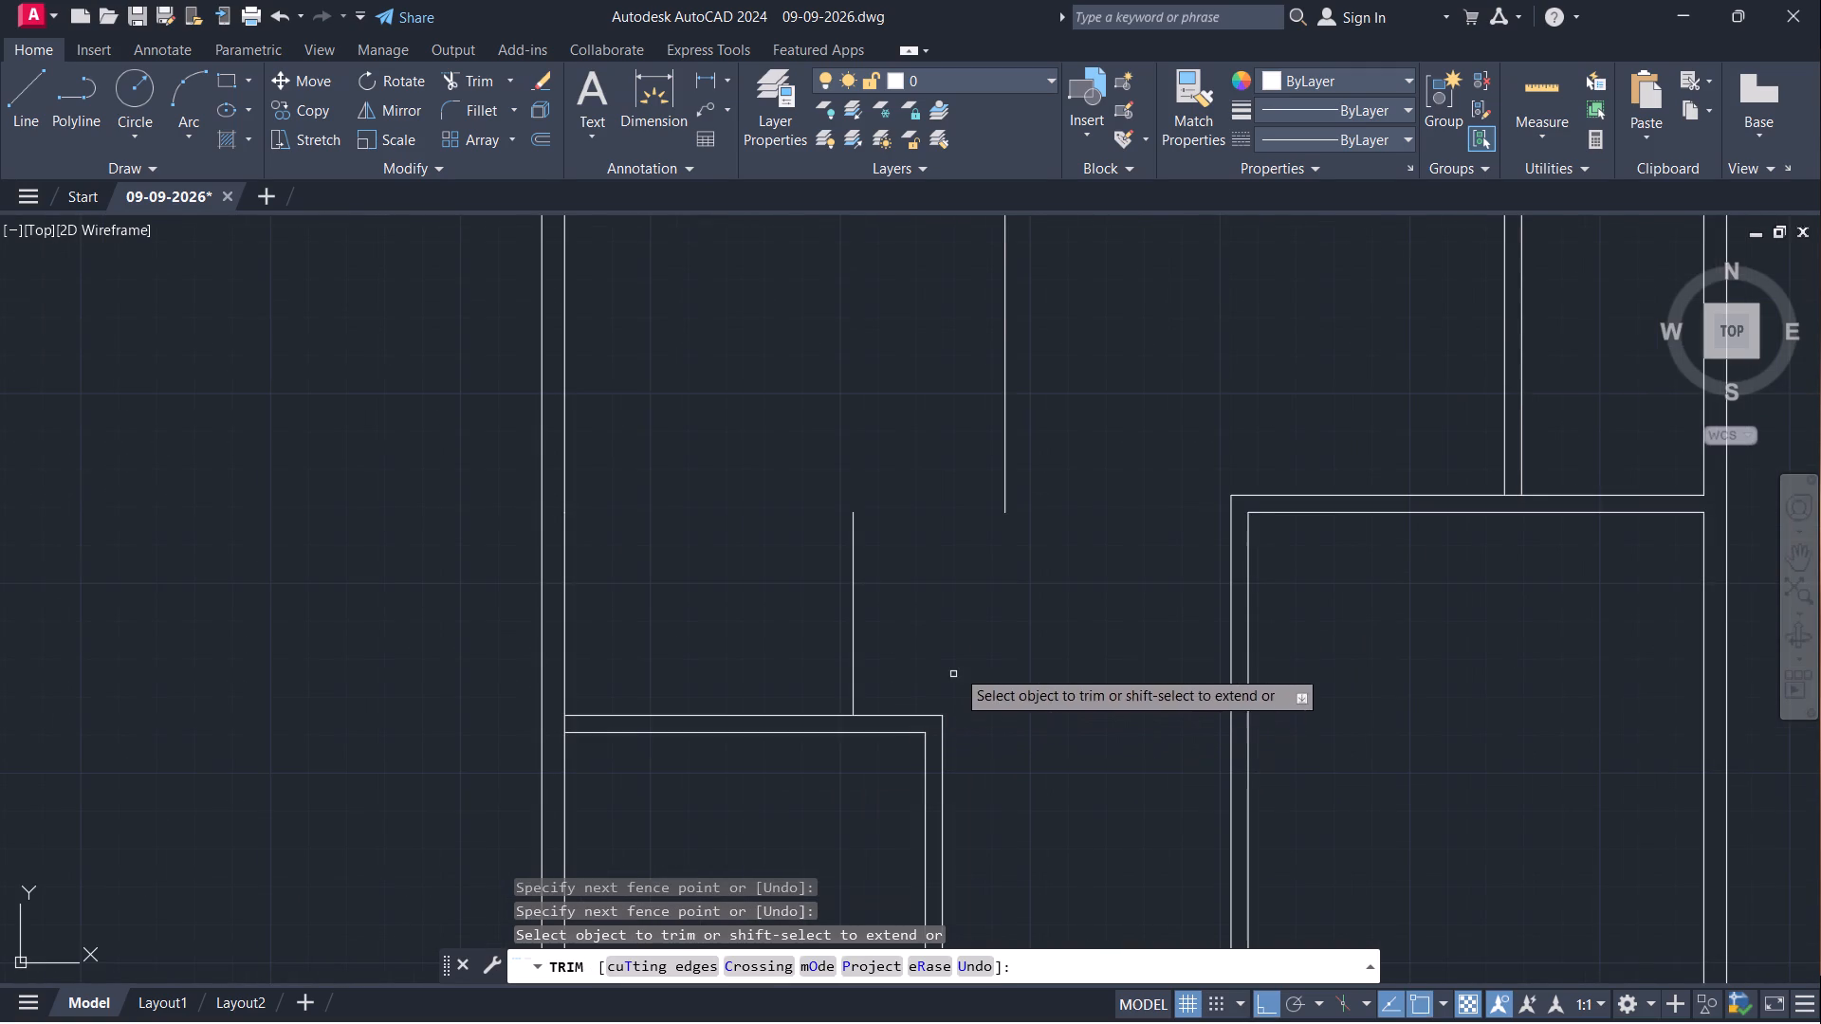
pyautogui.press('Escape')
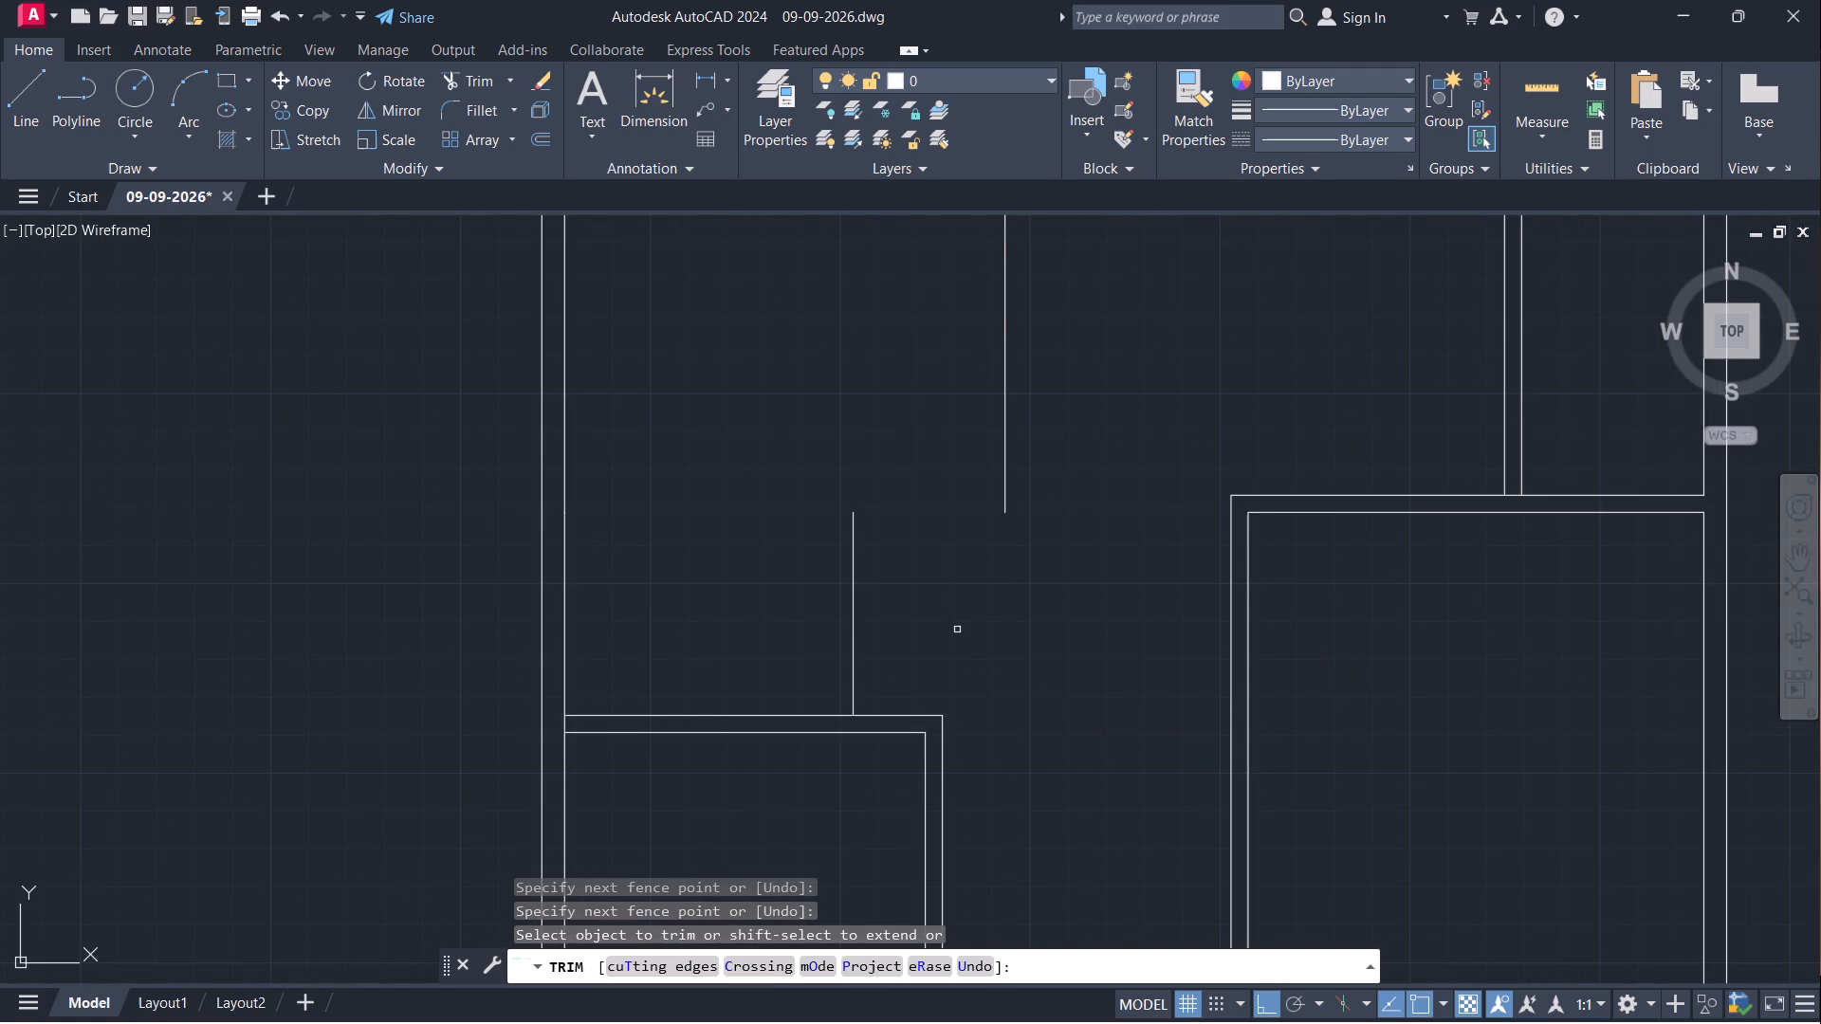
# From the trimmed line's foot on the lower-left room's top wall, draw a line 4' up and 3' toward the left wall.
pyautogui.press('l')
pyautogui.press('Return')
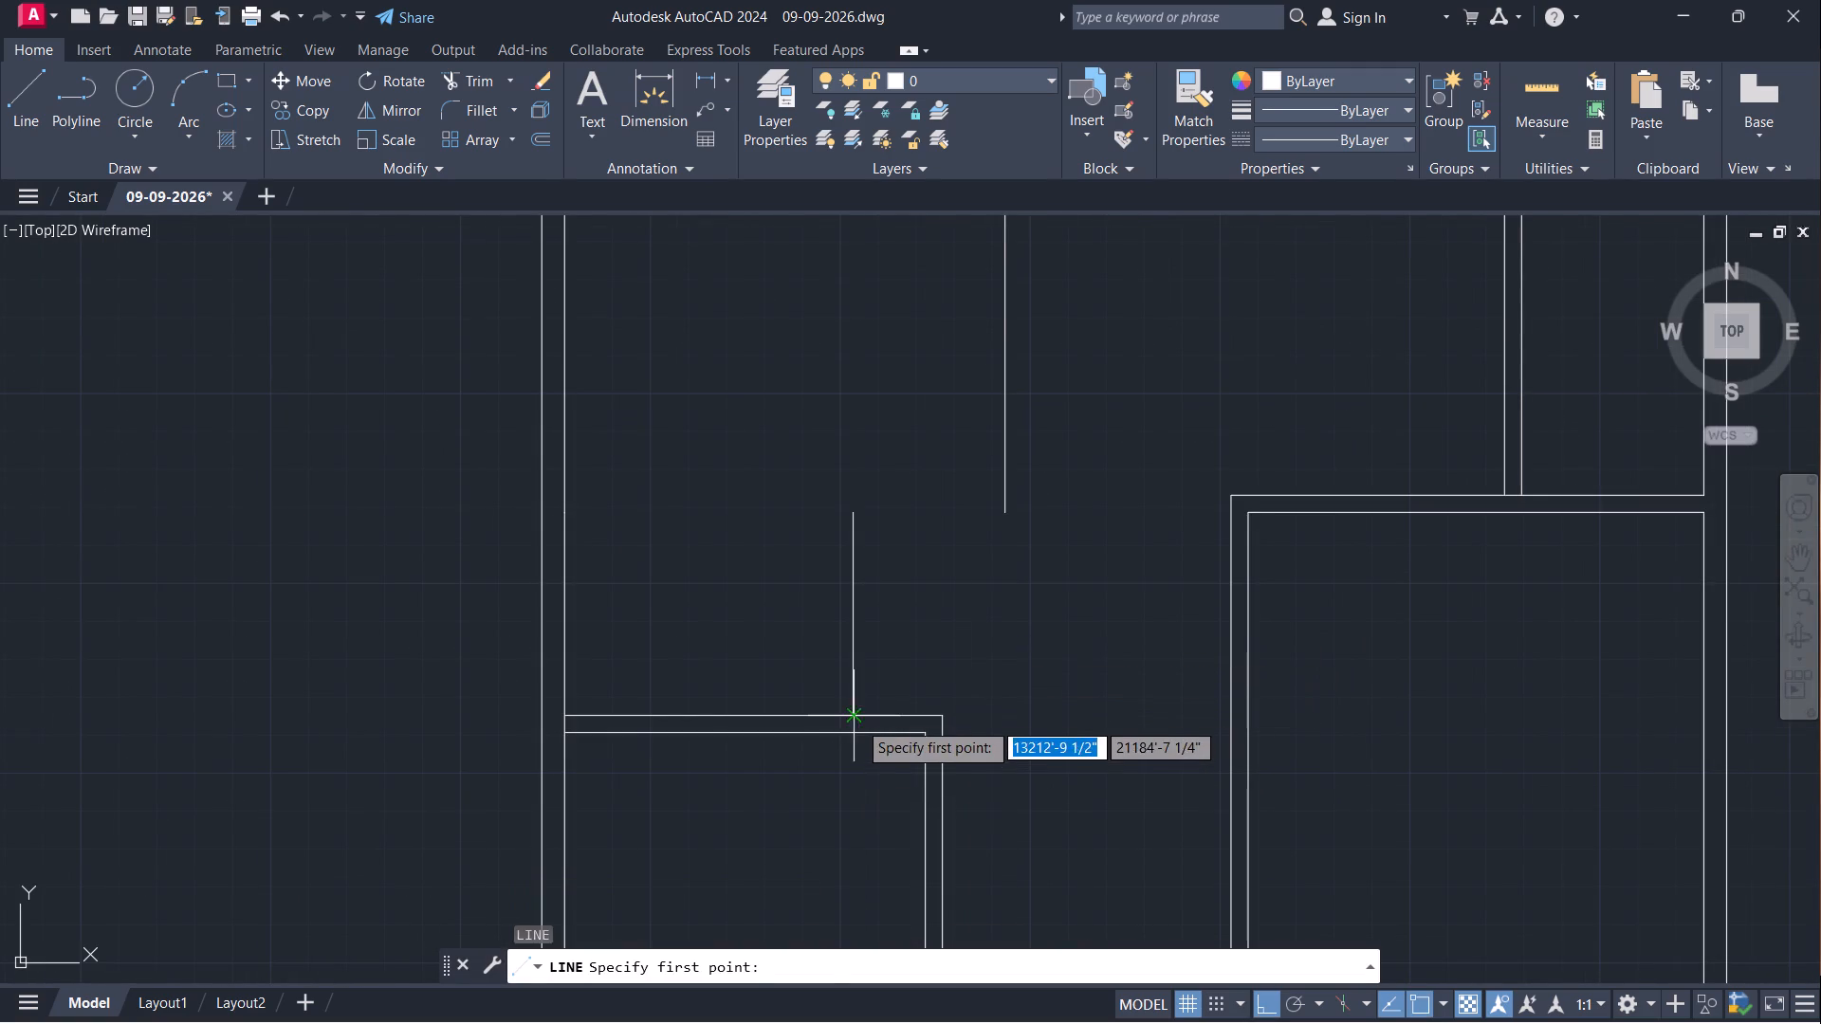
pyautogui.click(857, 714)
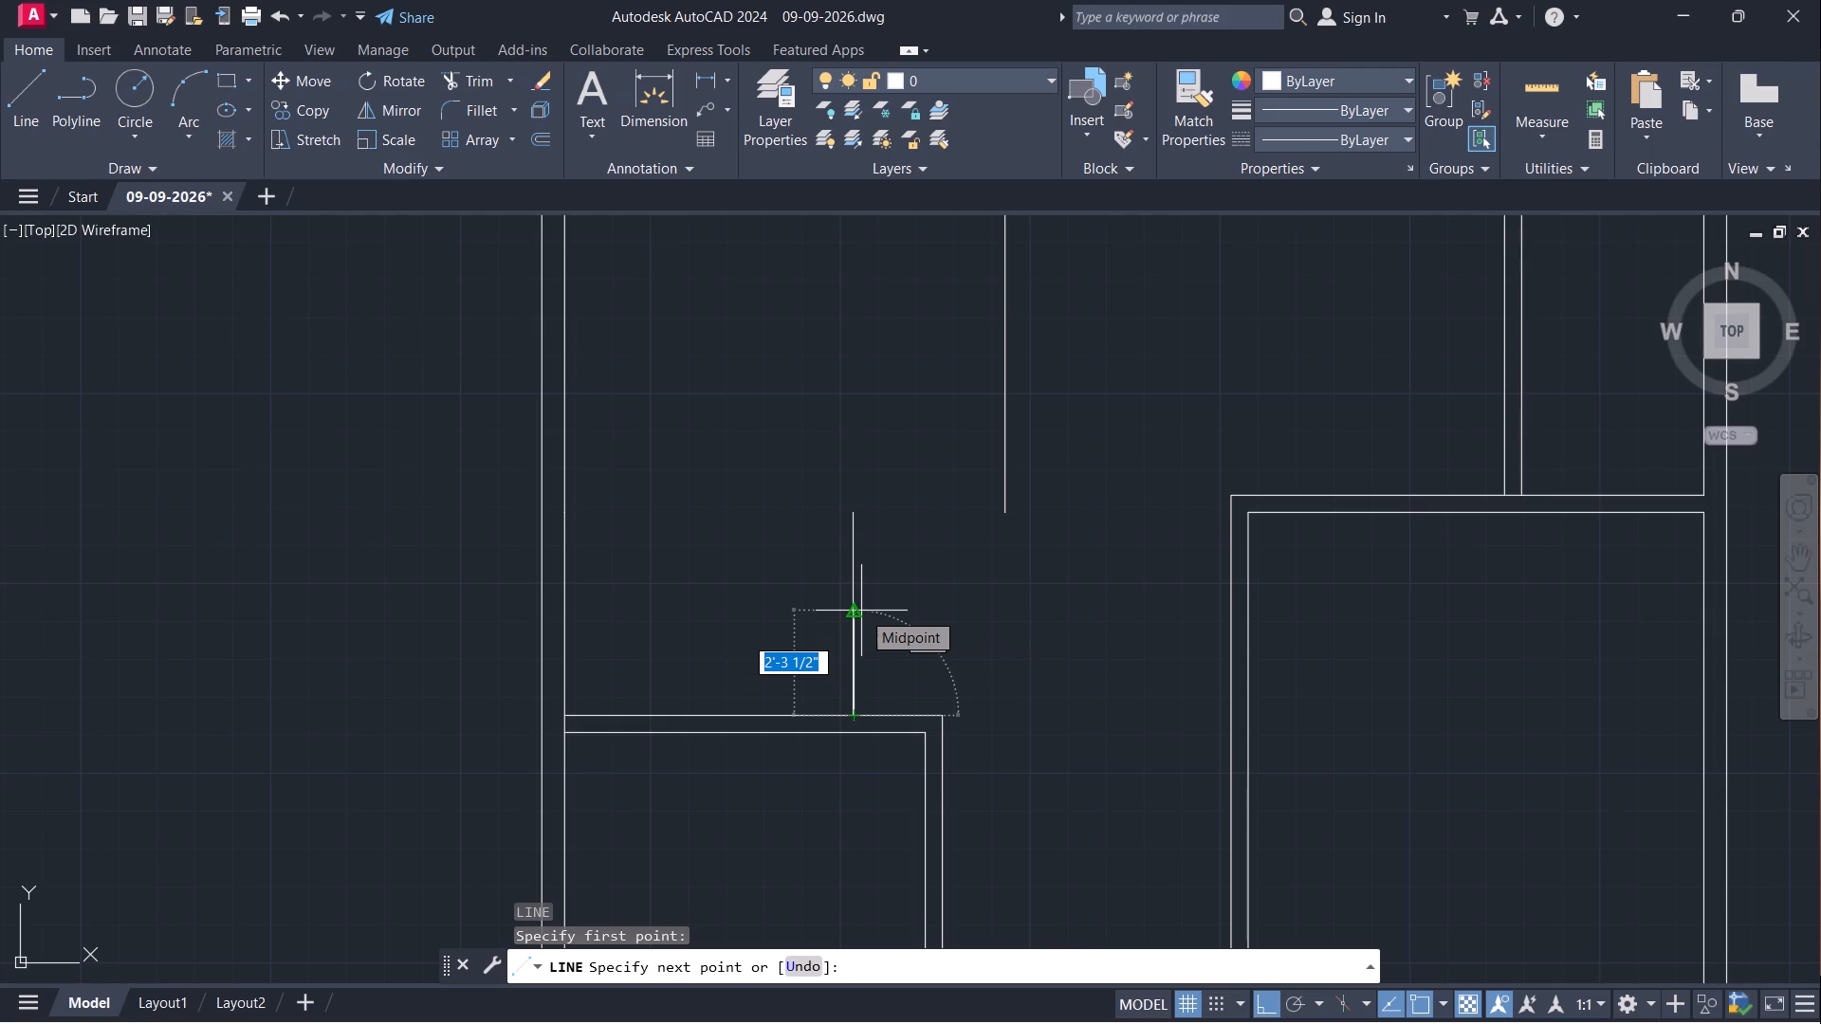
pyautogui.write("4'")
pyautogui.press('Return')
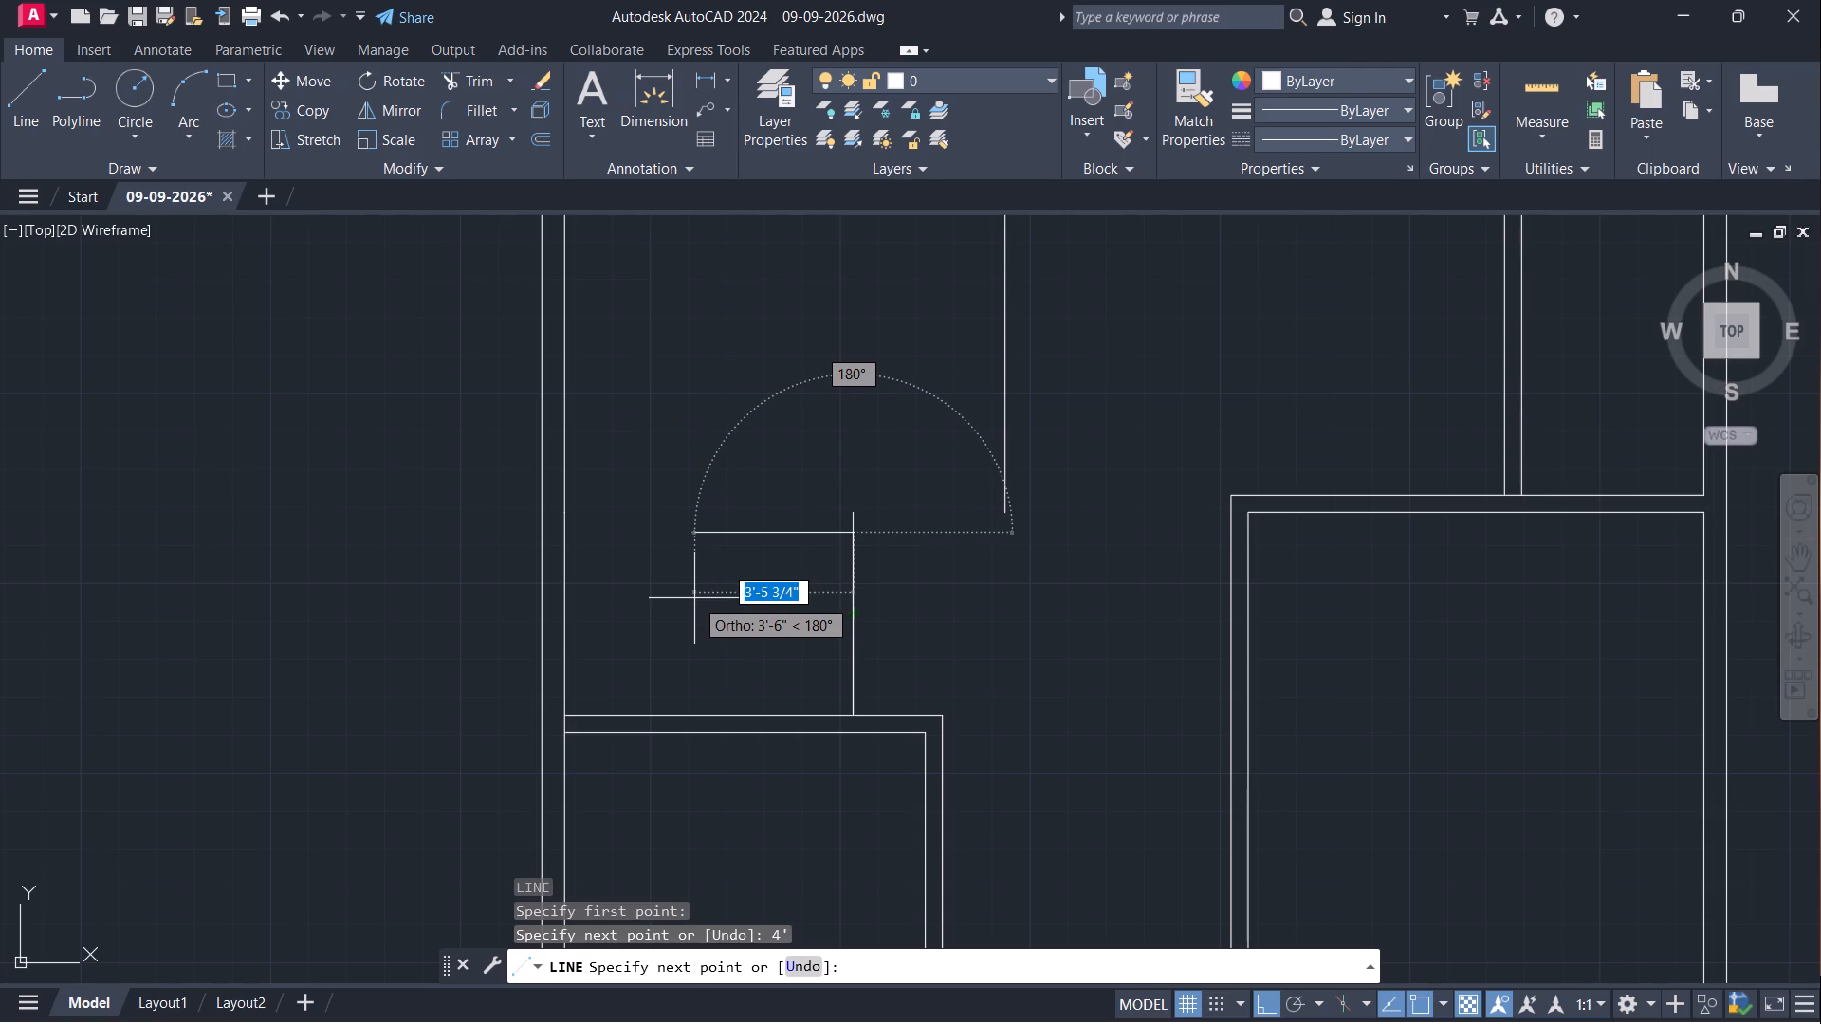
pyautogui.write("3'")
pyautogui.press('Return')
pyautogui.moveTo(745, 330); pyautogui.dragTo(715, 459, button='middle')
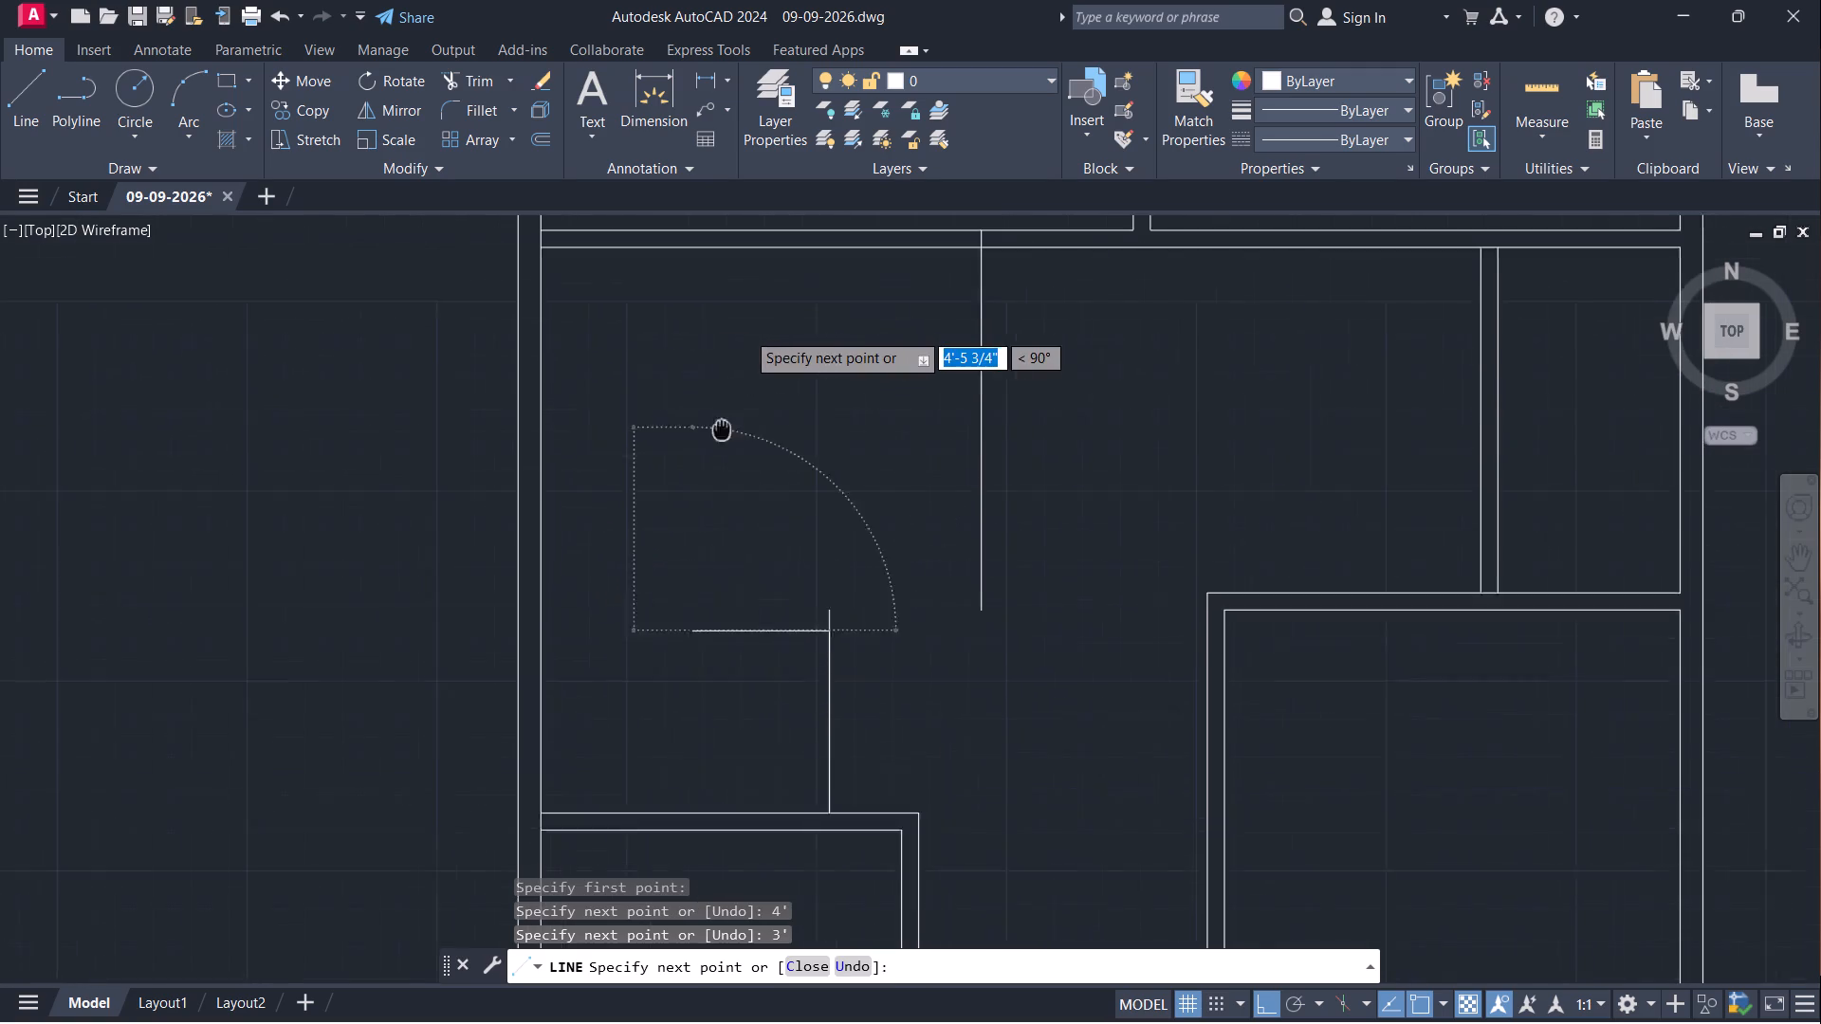
pyautogui.moveTo(715, 459); pyautogui.dragTo(699, 543, button='middle')
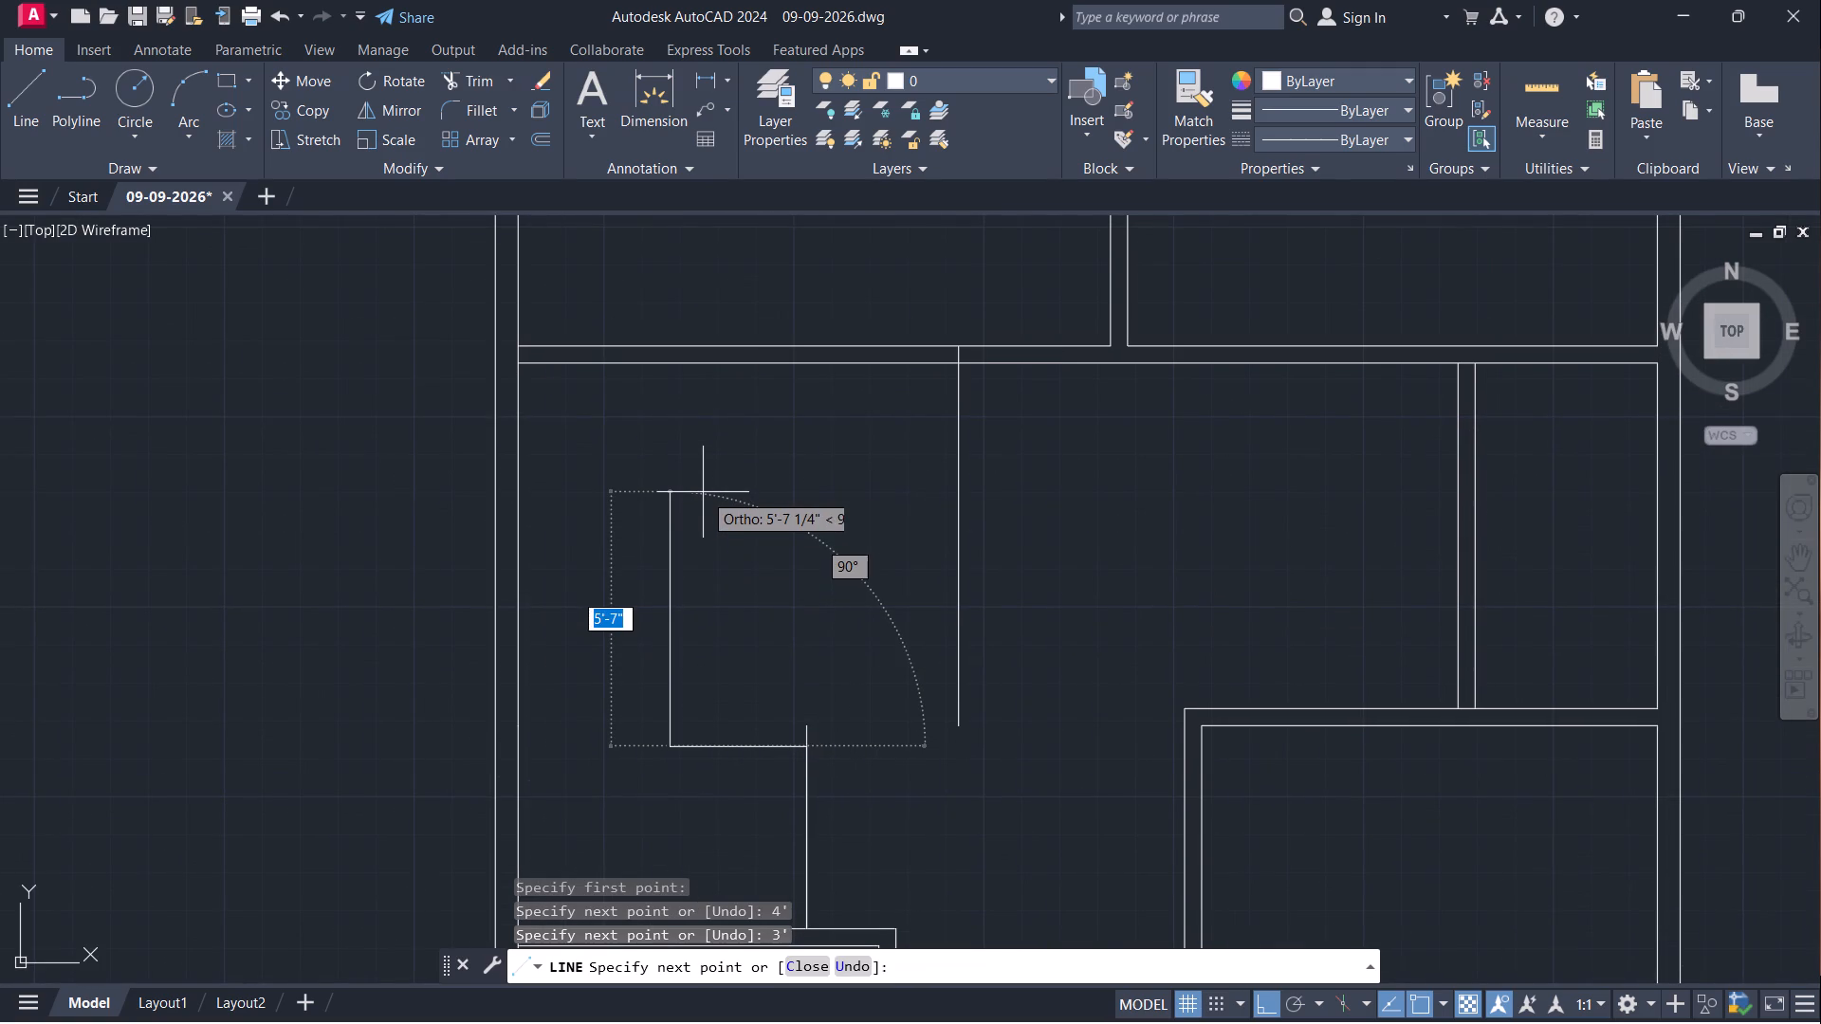
pyautogui.press('Escape')
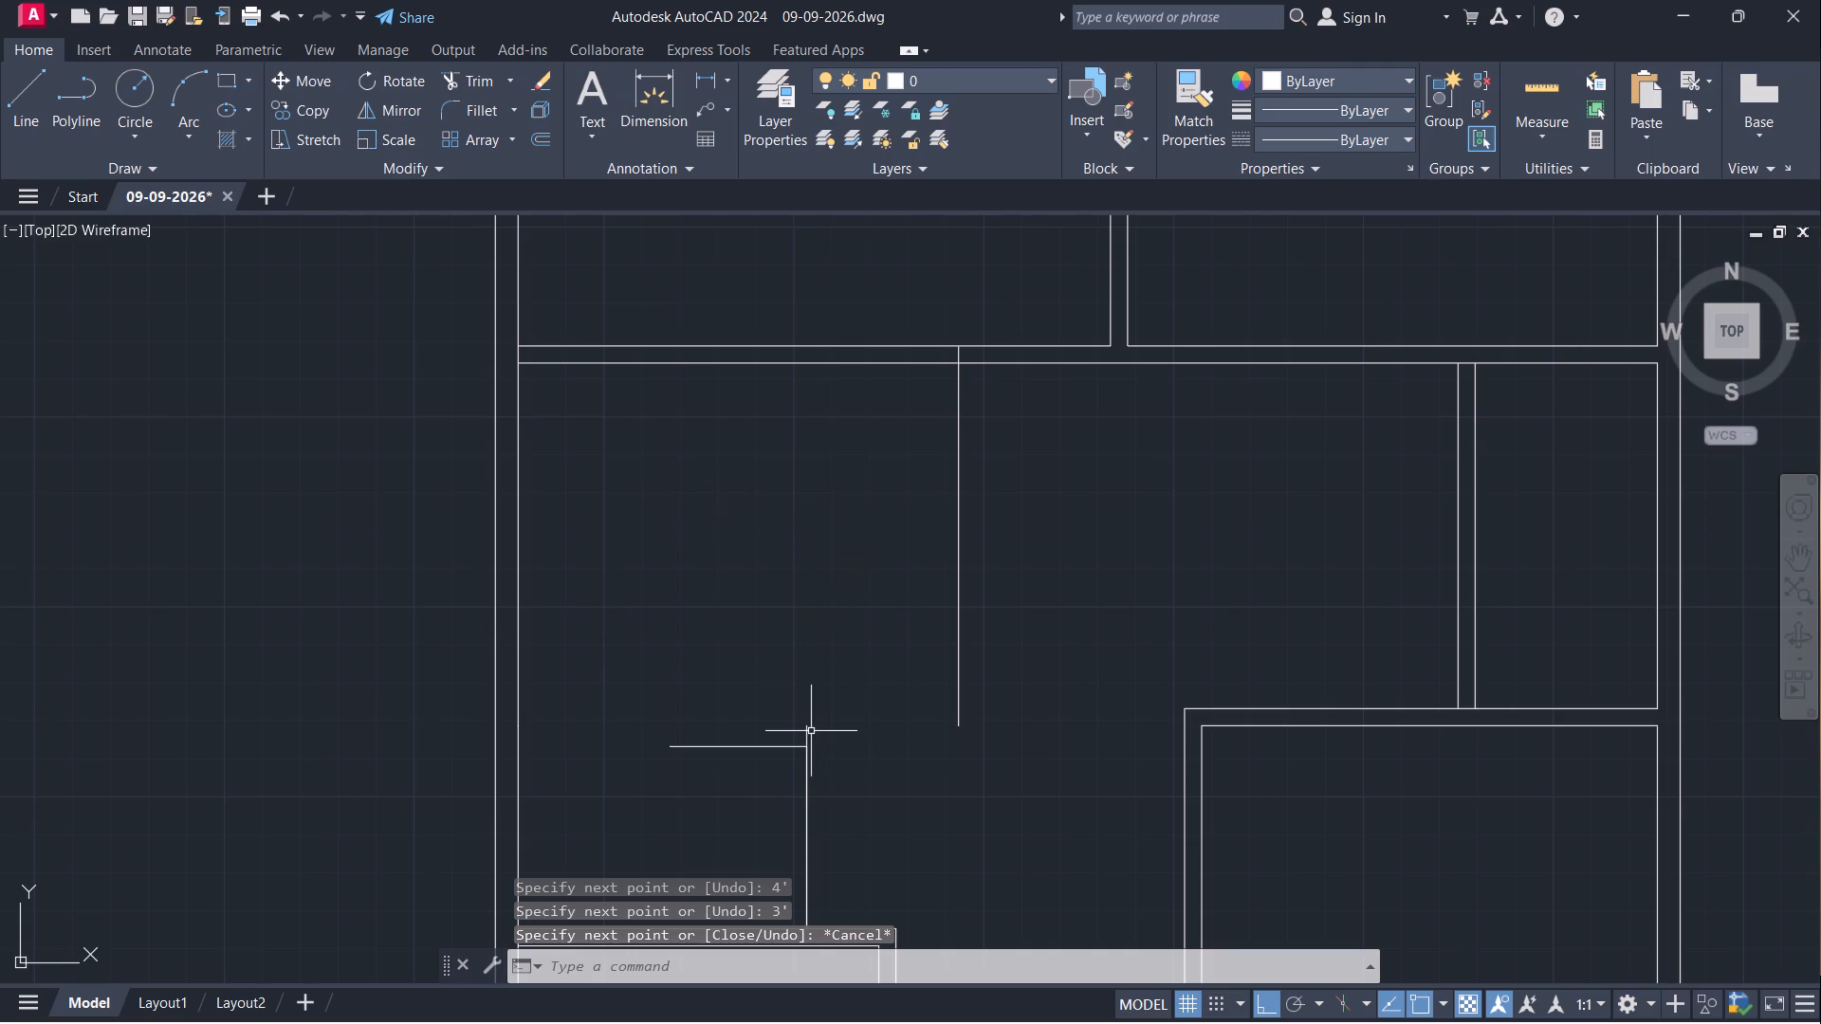
# Delete the 6'4" offset line standing above the lower-left room, keeping the newly drawn 4' line.
pyautogui.click(804, 731)
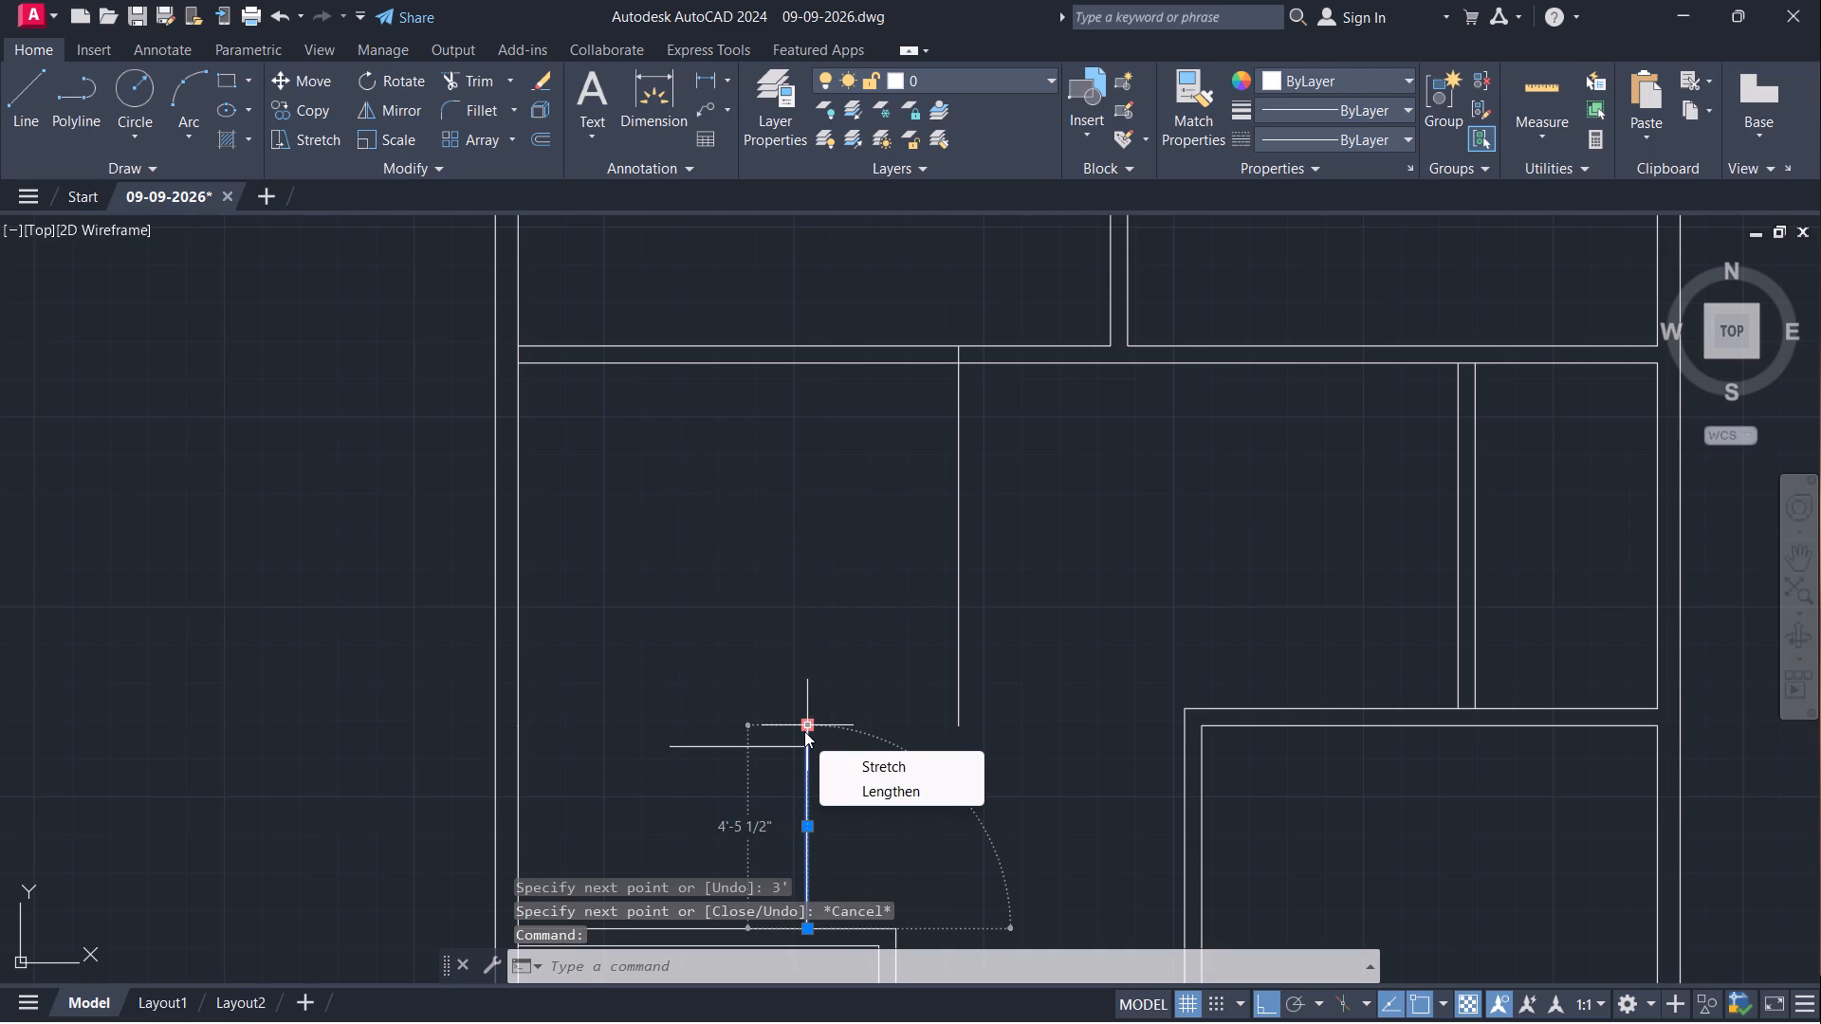
pyautogui.press('Delete')
pyautogui.press('Return')
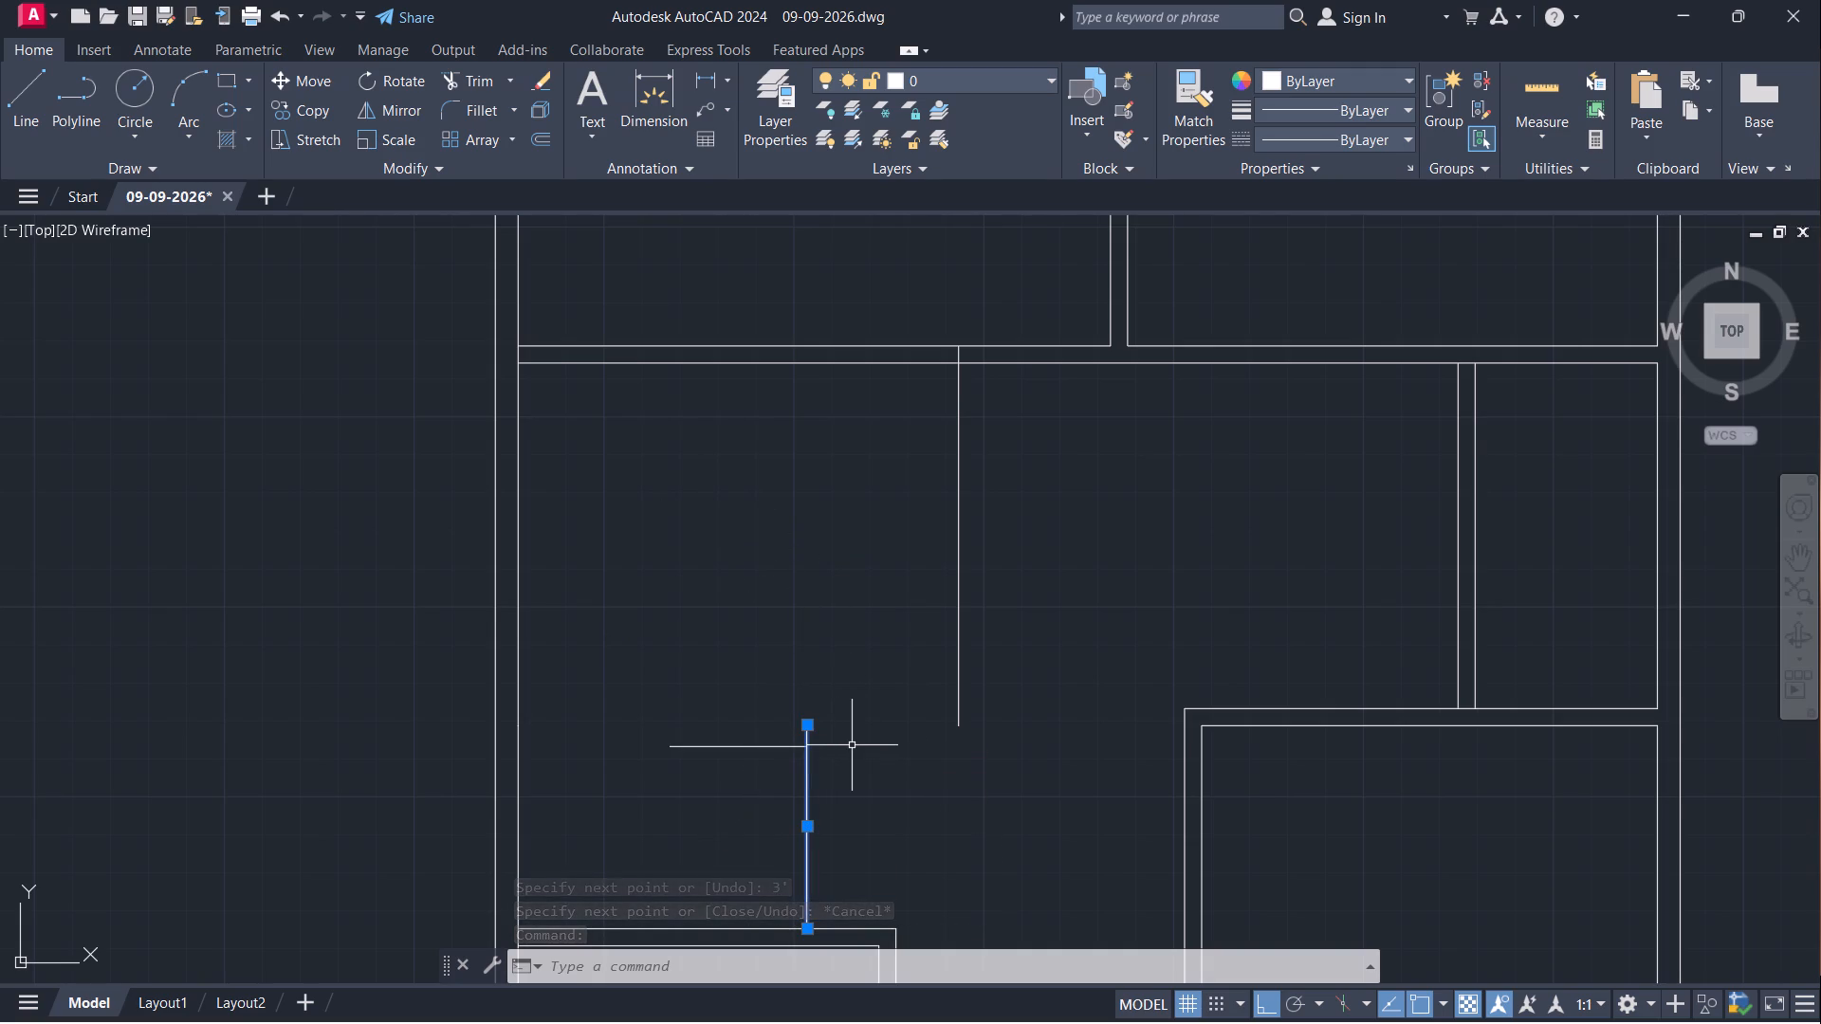
pyautogui.press('Delete')
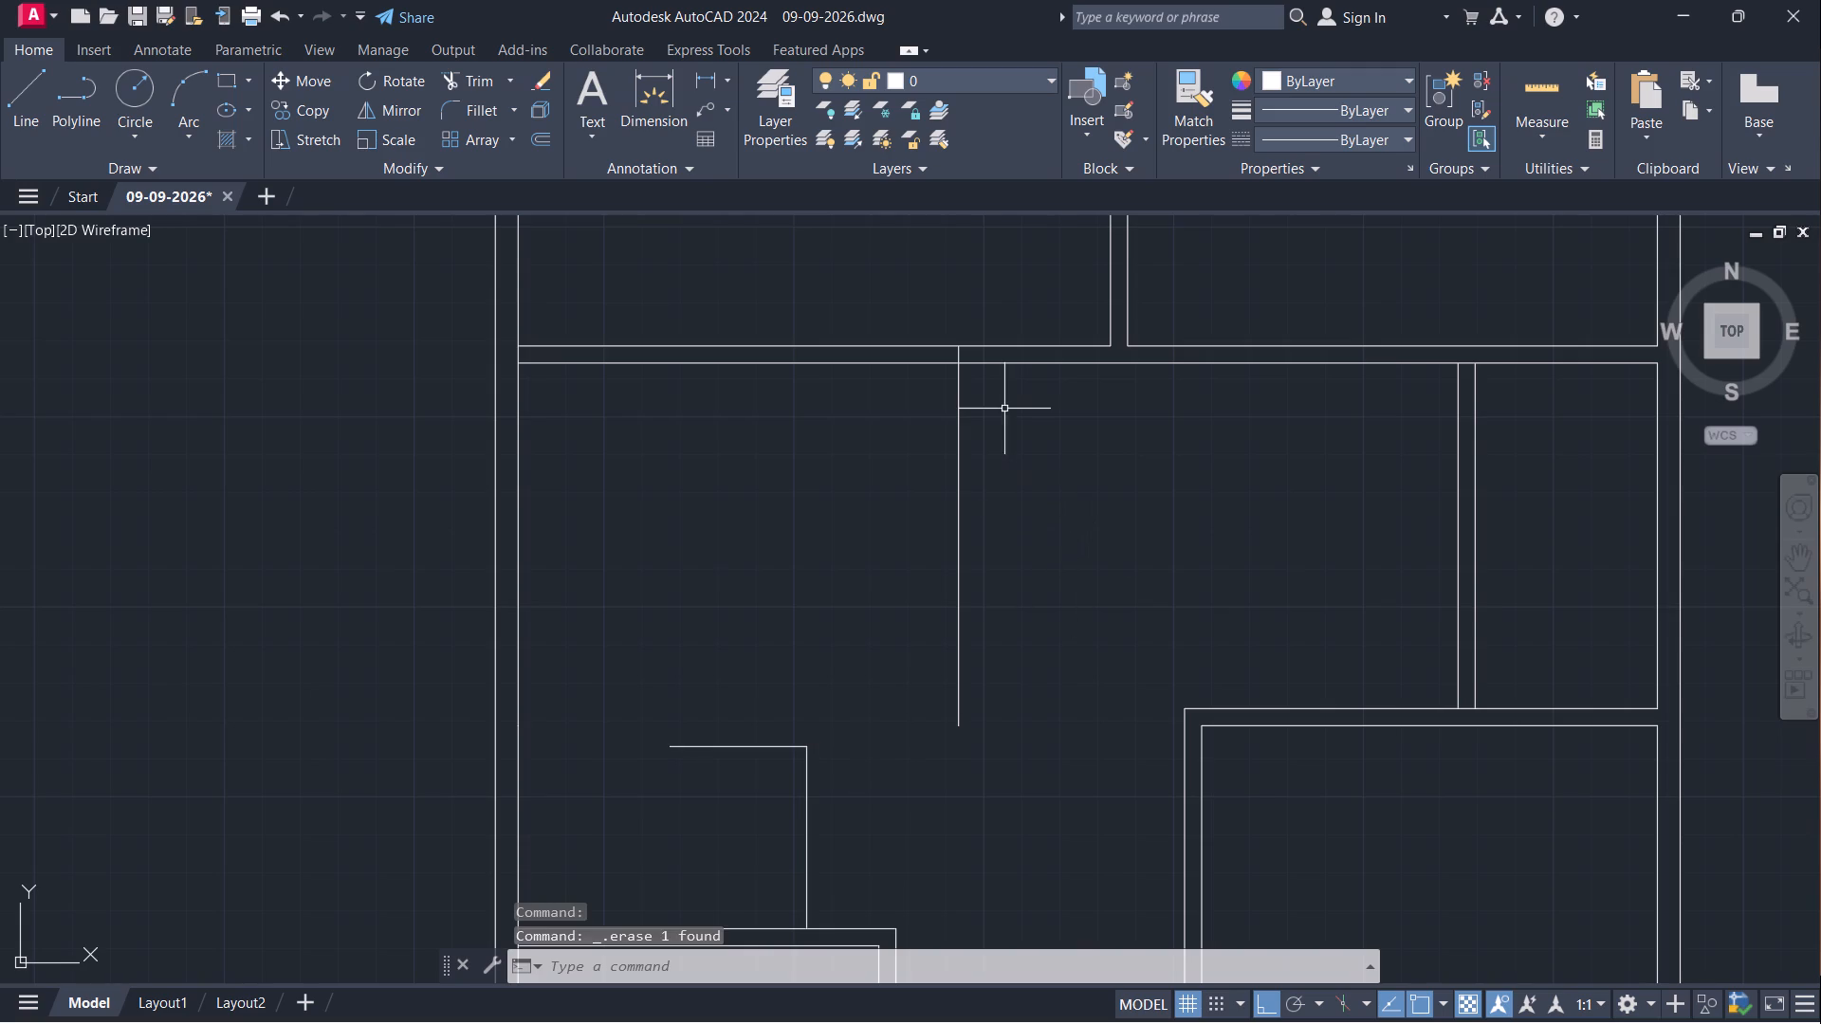
# Trim the end of the 9'8" offset line that crosses the horizontal partition's thickness.
pyautogui.write('tr')
pyautogui.press('Return')
pyautogui.scroll(4, 934, 370)
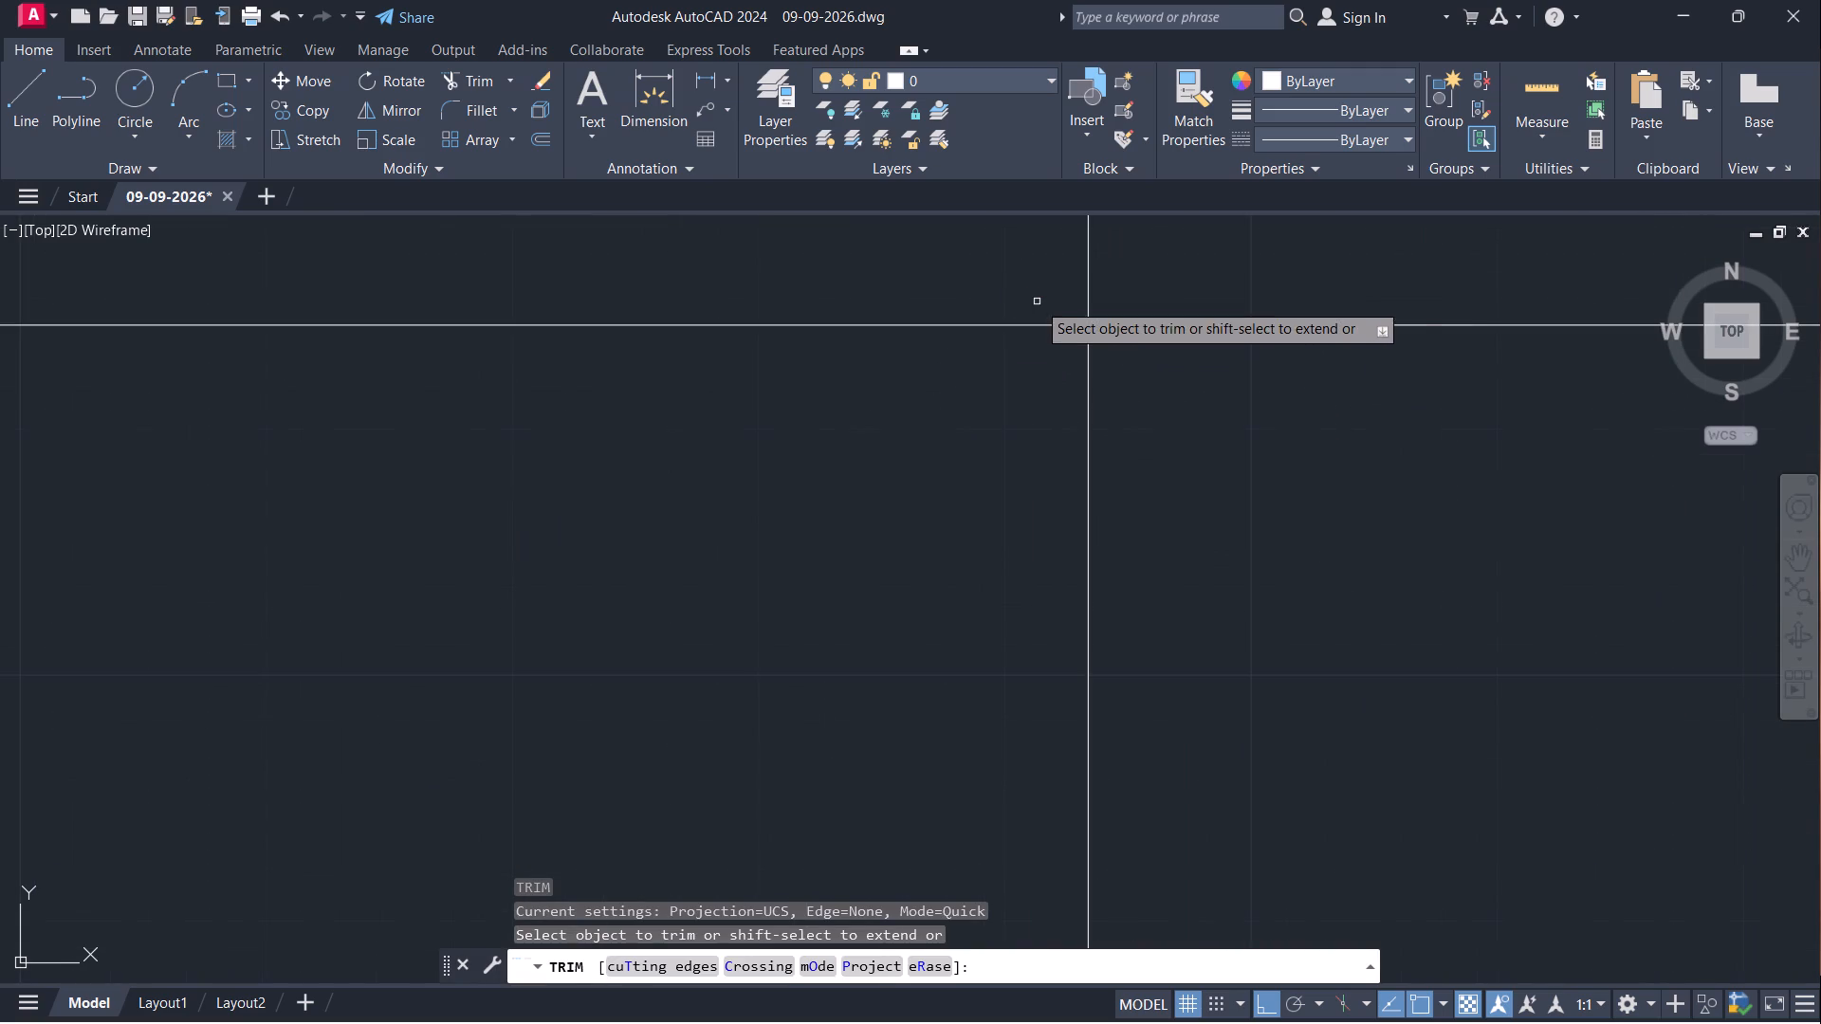
pyautogui.click(1121, 291)
pyautogui.click(1005, 288)
pyautogui.scroll(-3, 864, 485)
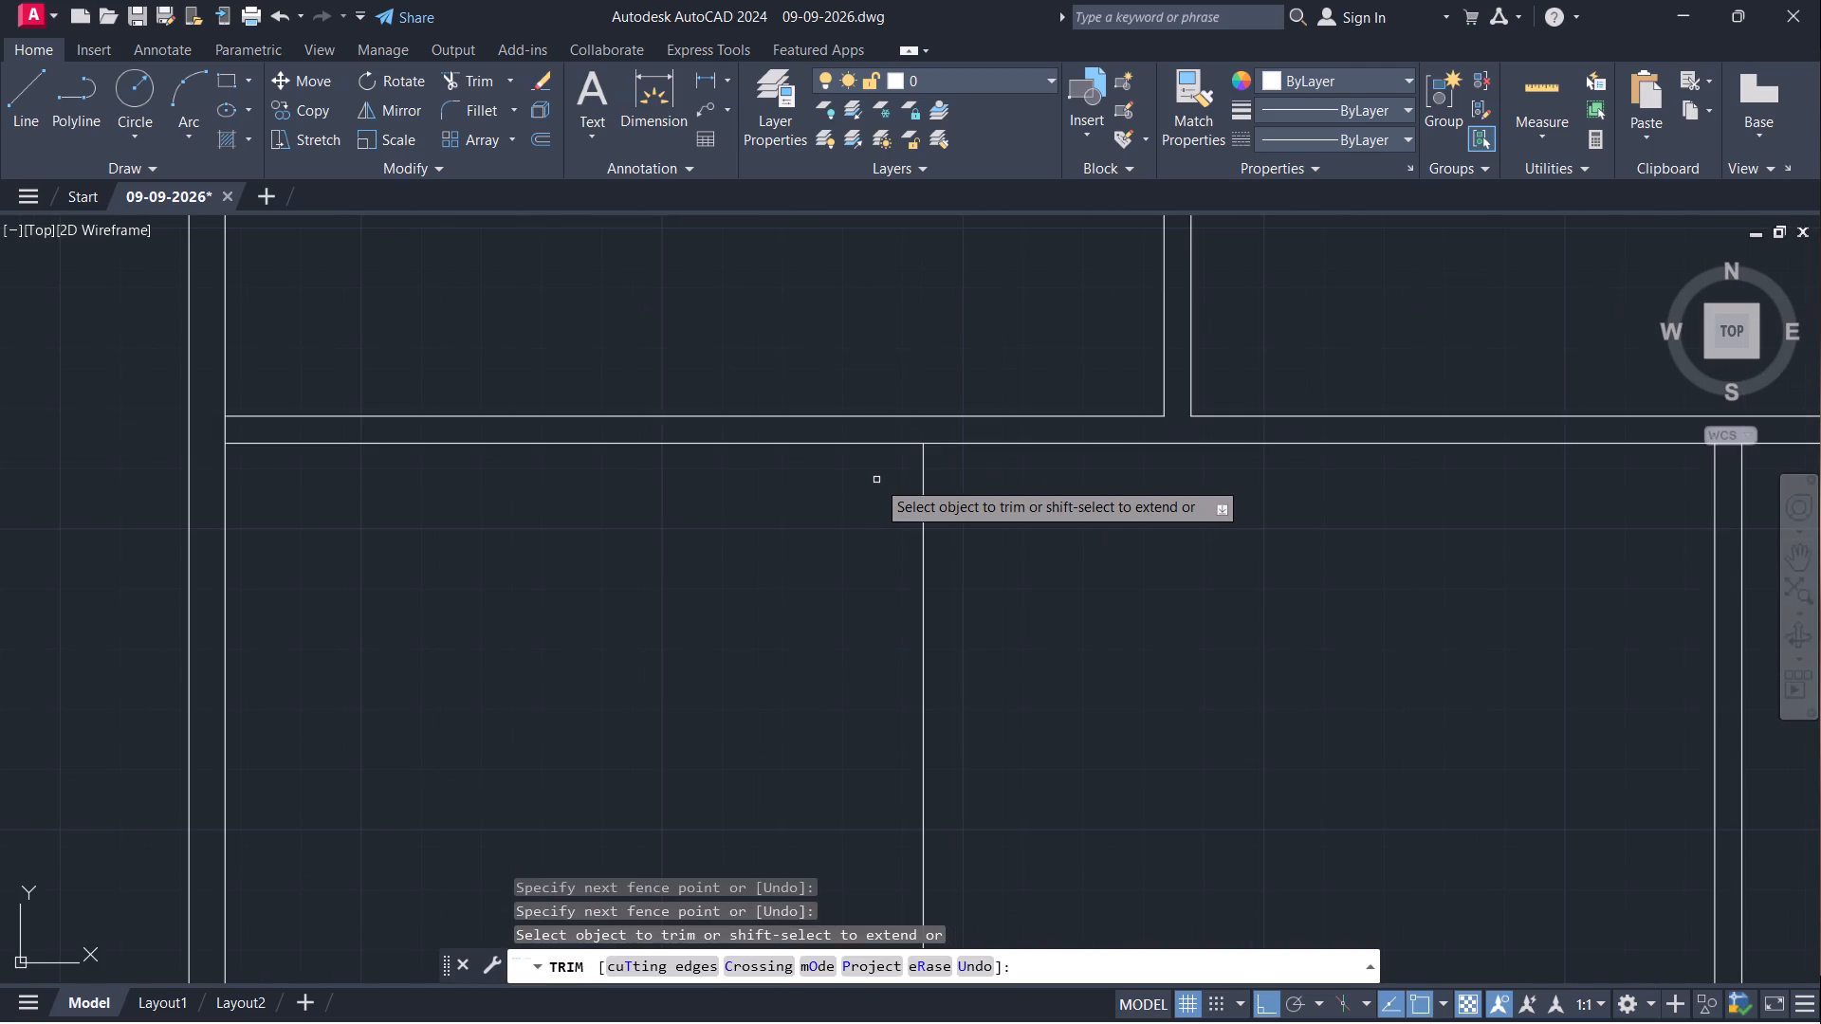
pyautogui.press('Escape')
# From the 9'8" line's top end at the horizontal partition, draw a line 4' down and on horizontally toward the left wall.
pyautogui.press('l')
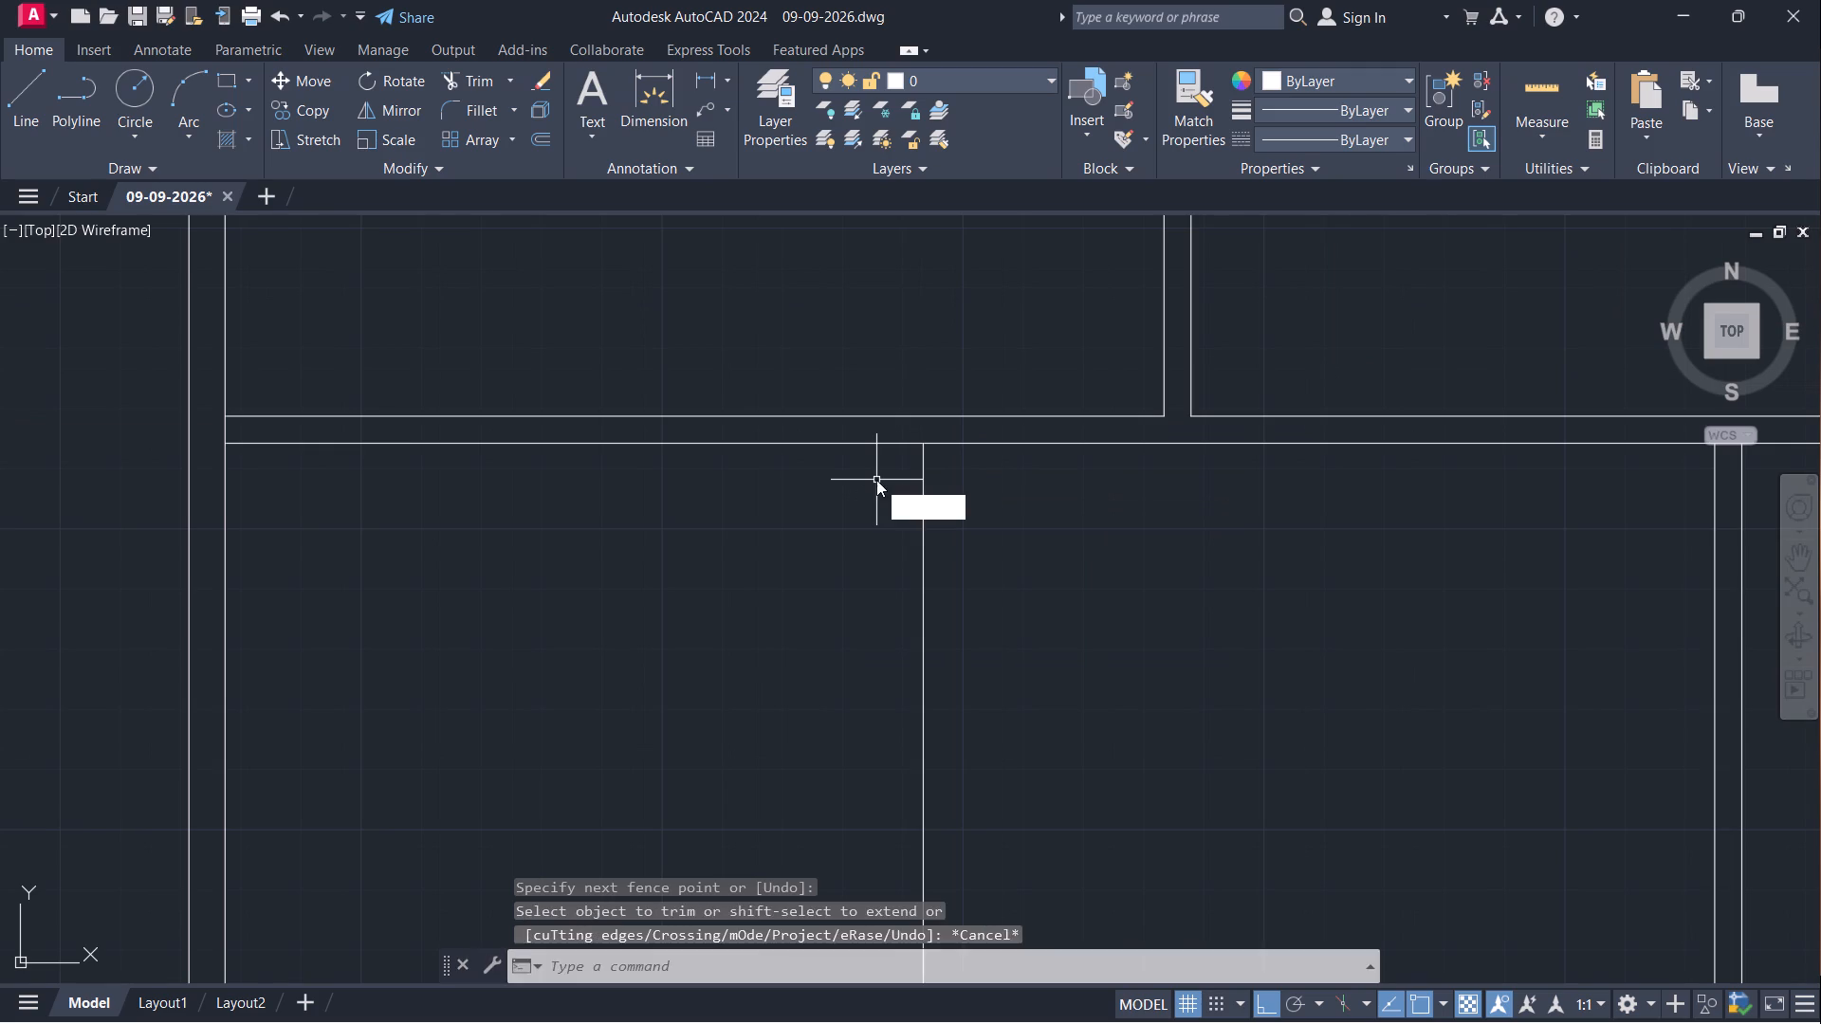
pyautogui.press('Return')
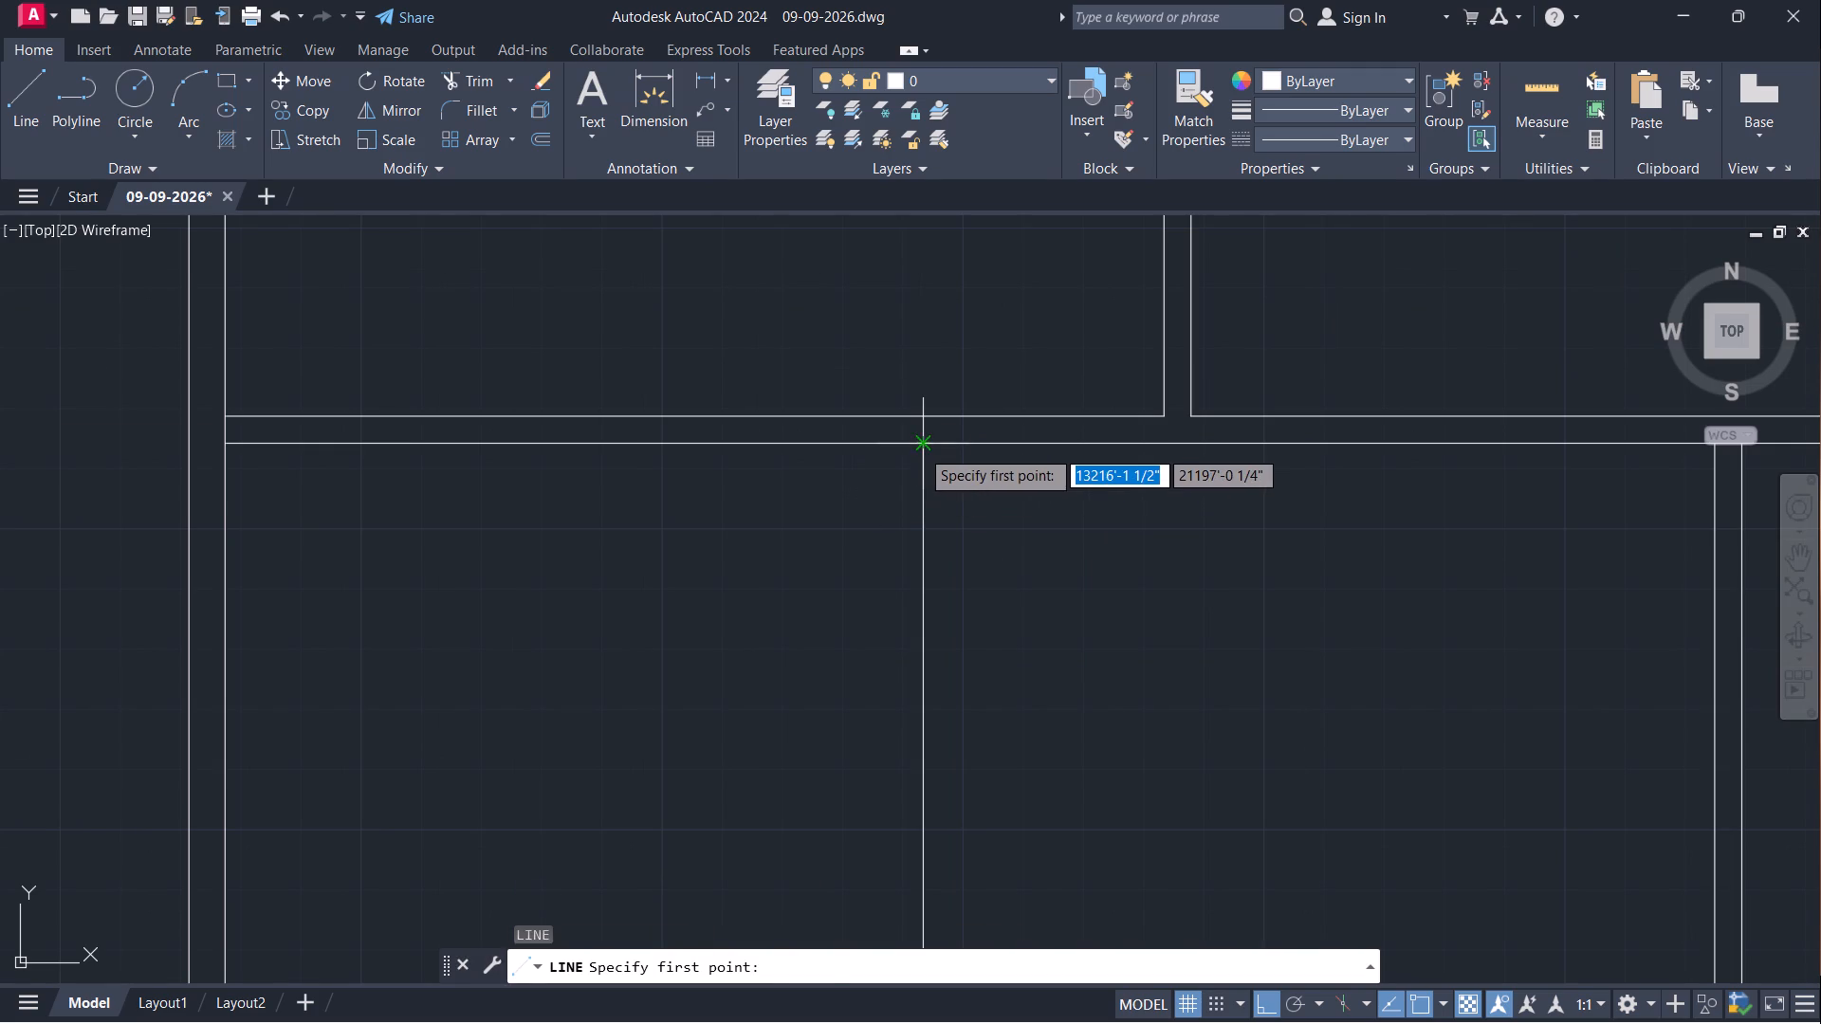
pyautogui.click(920, 448)
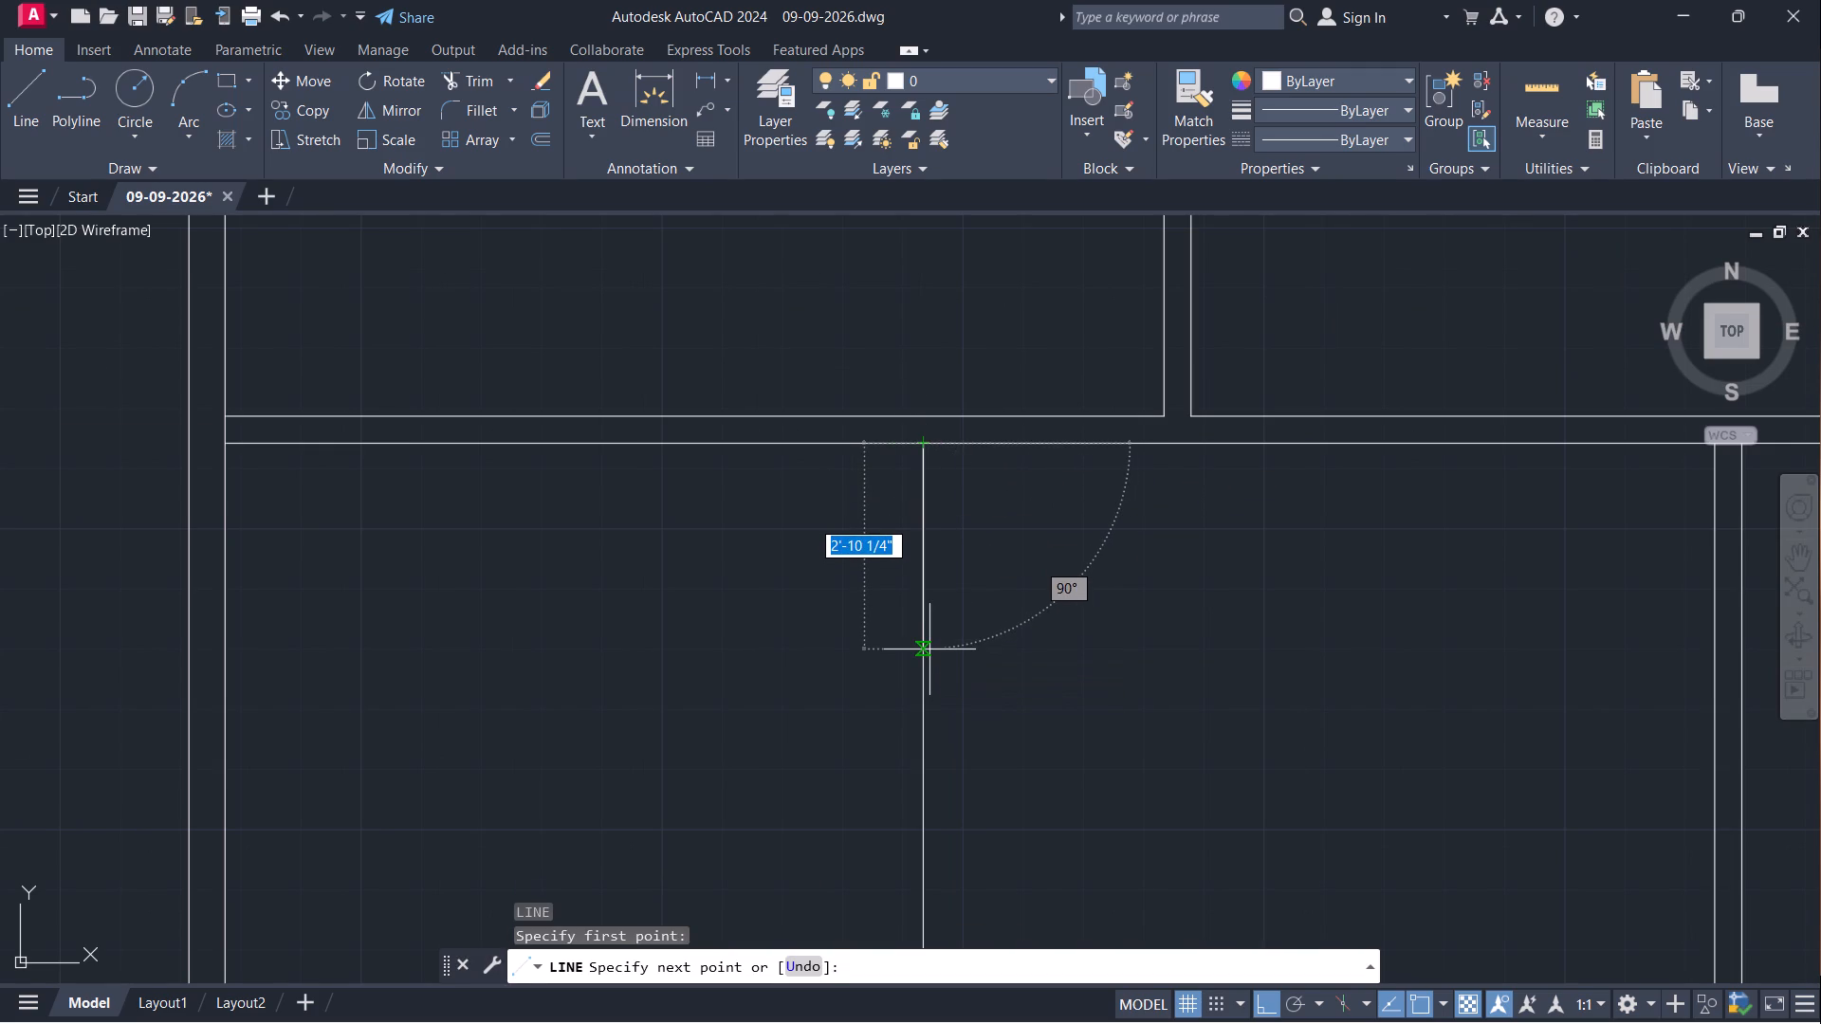
pyautogui.write("4'")
pyautogui.press('Return')
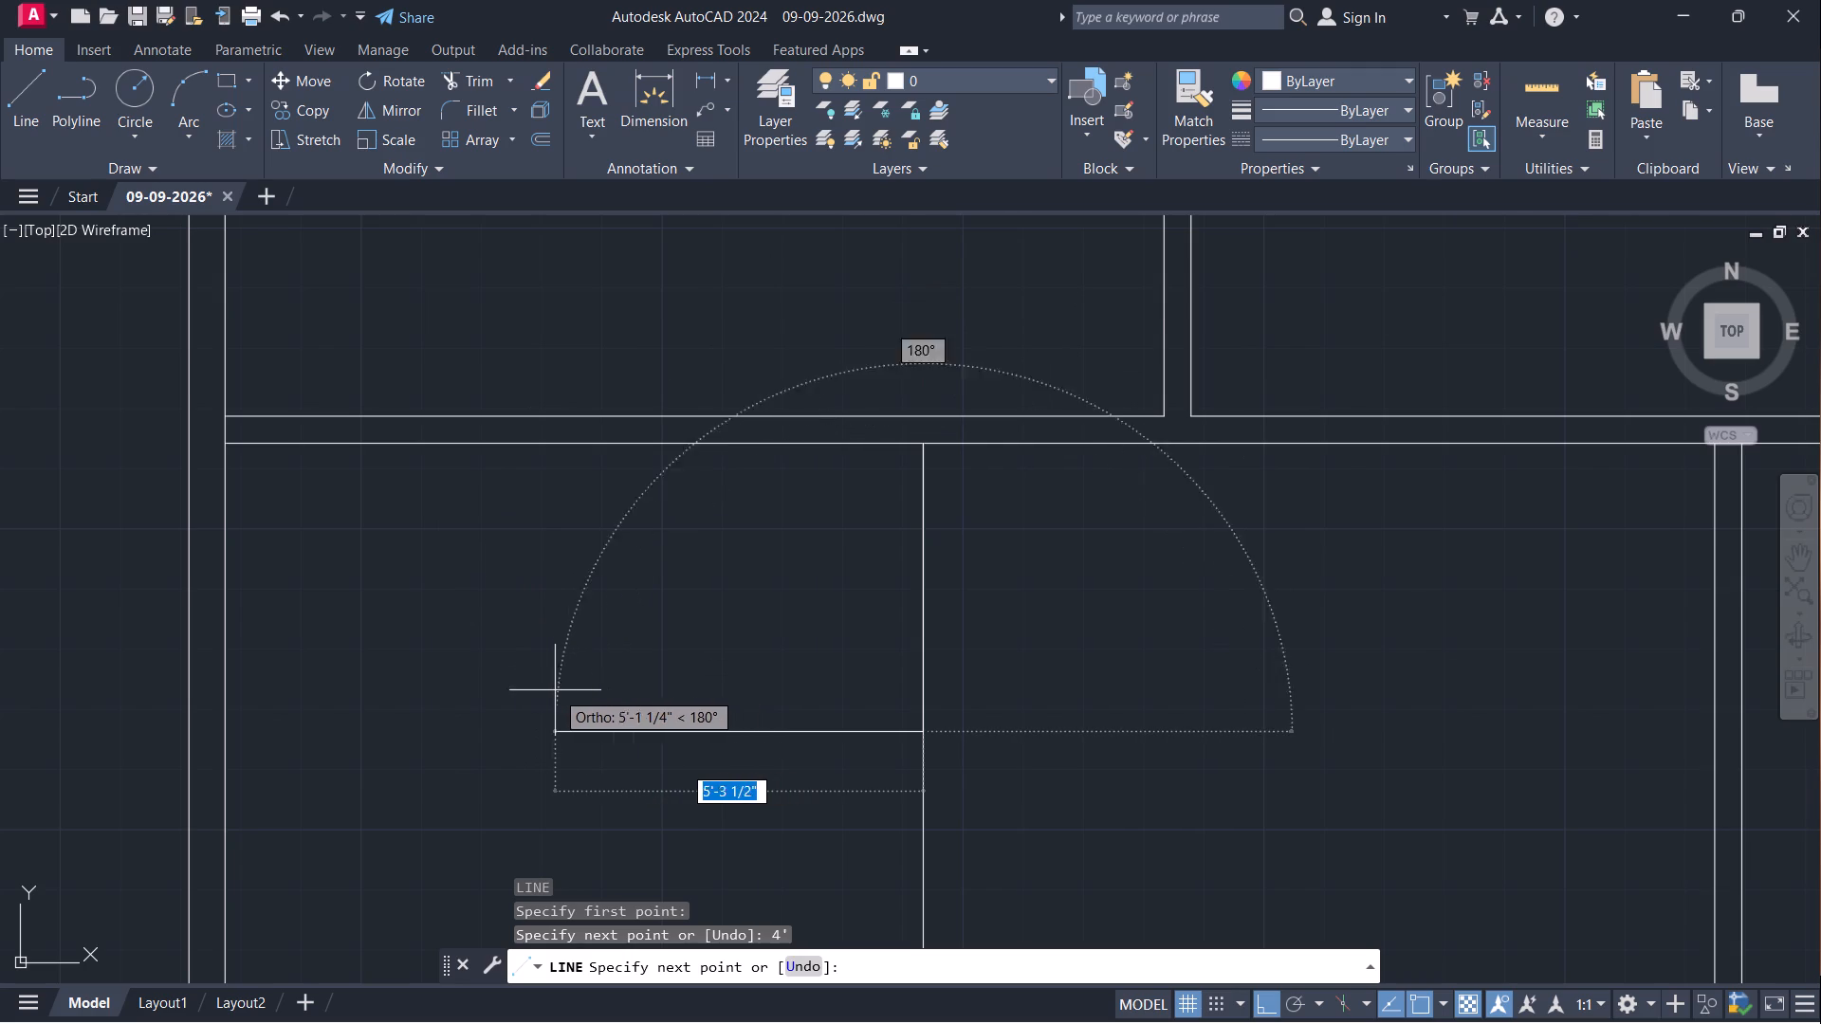
pyautogui.moveTo(401, 686); pyautogui.dragTo(651, 656, button='middle')
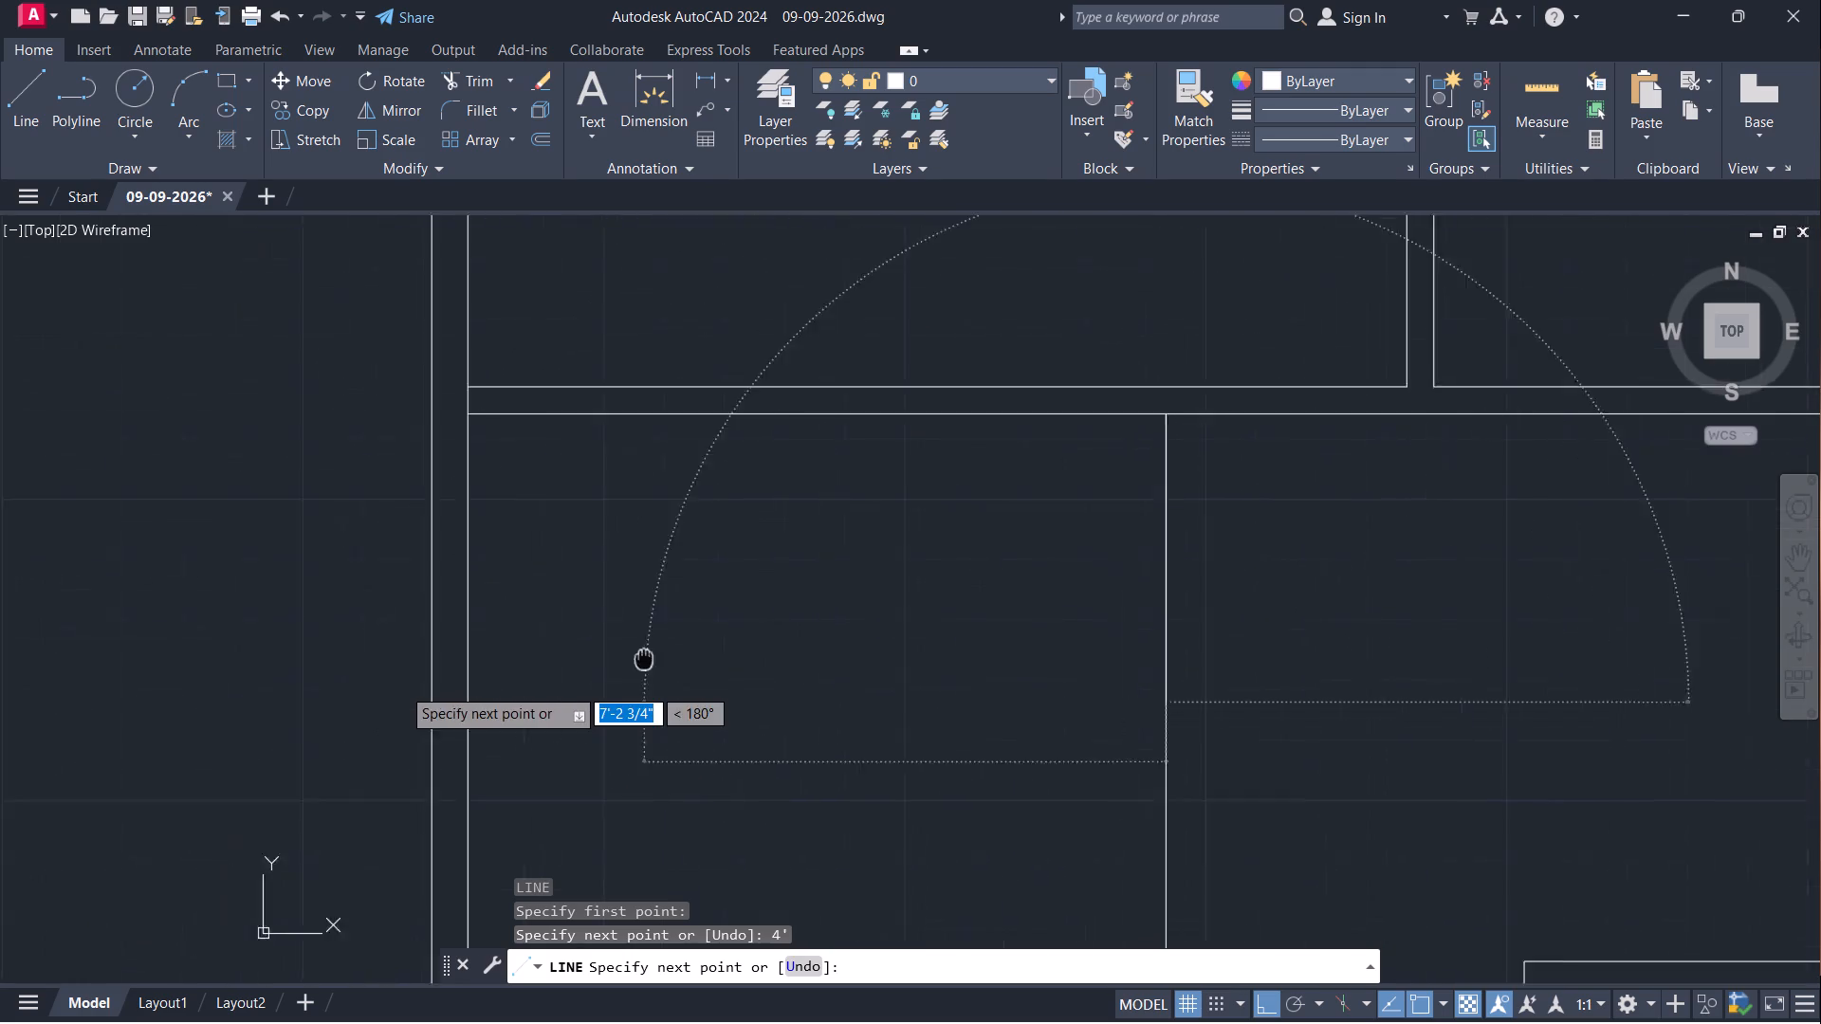
pyautogui.moveTo(651, 656); pyautogui.dragTo(750, 638, button='middle')
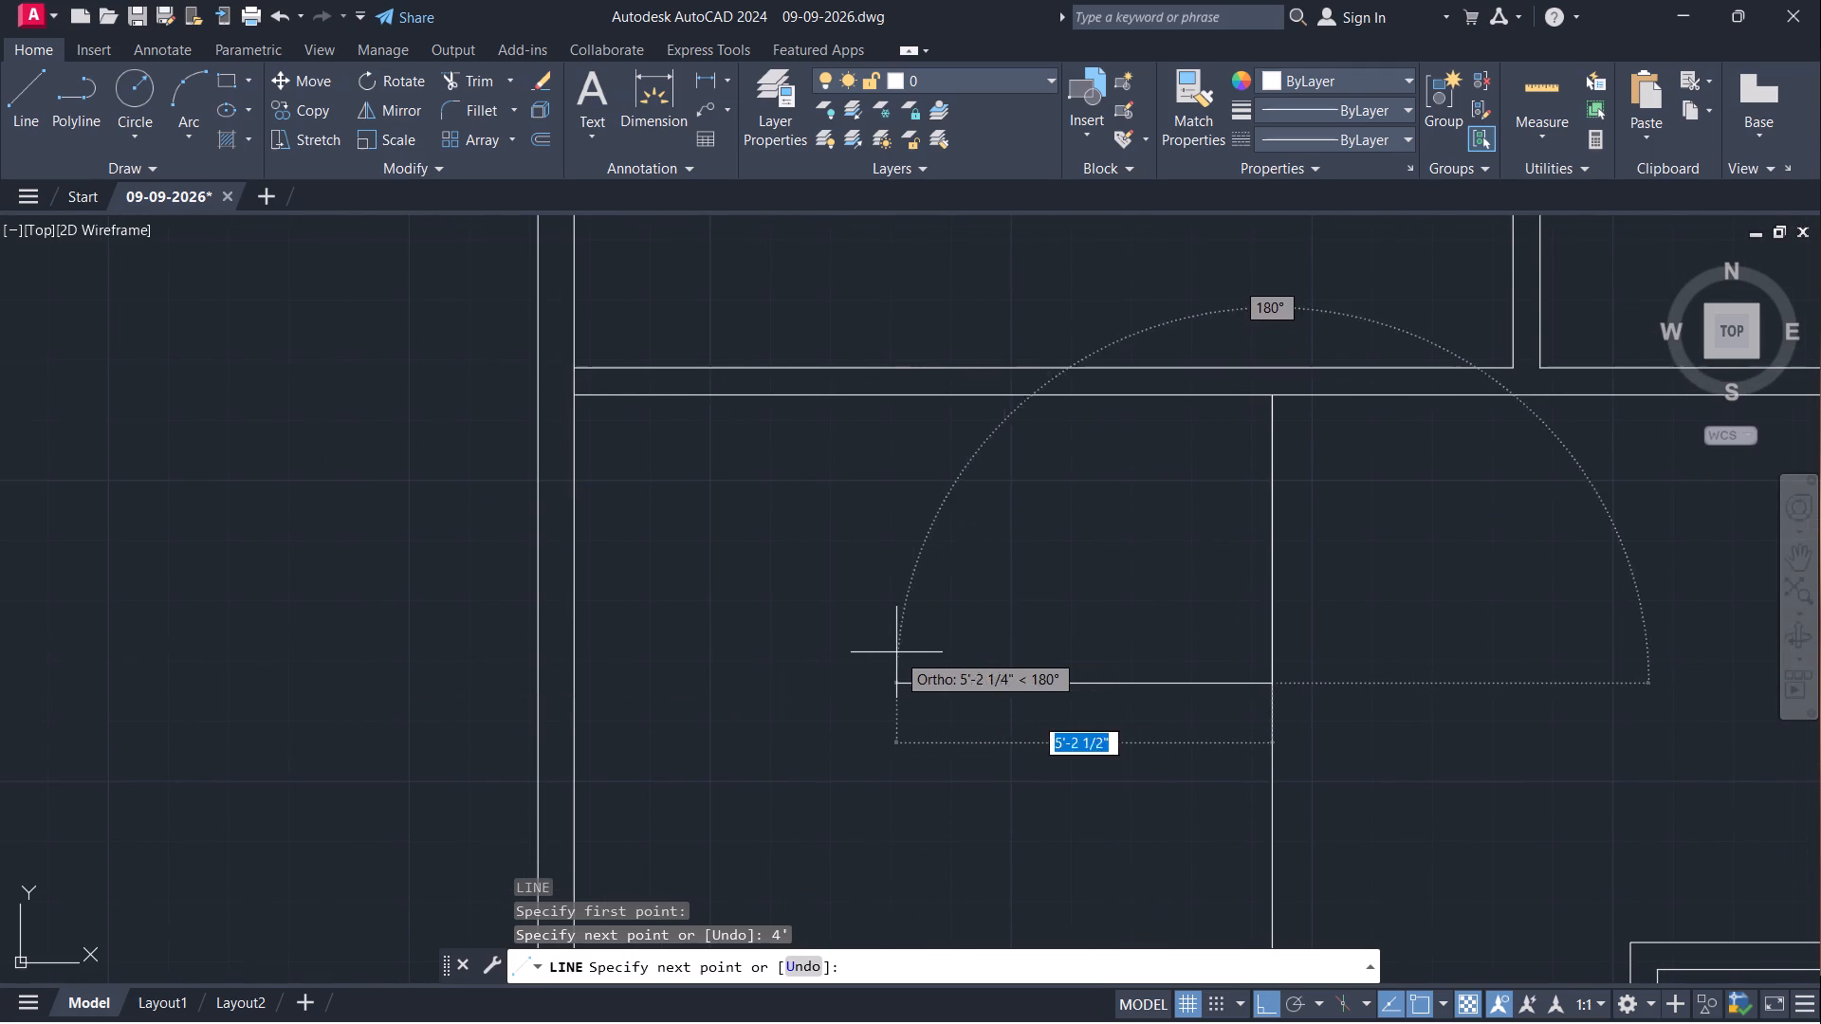
pyautogui.click(825, 652)
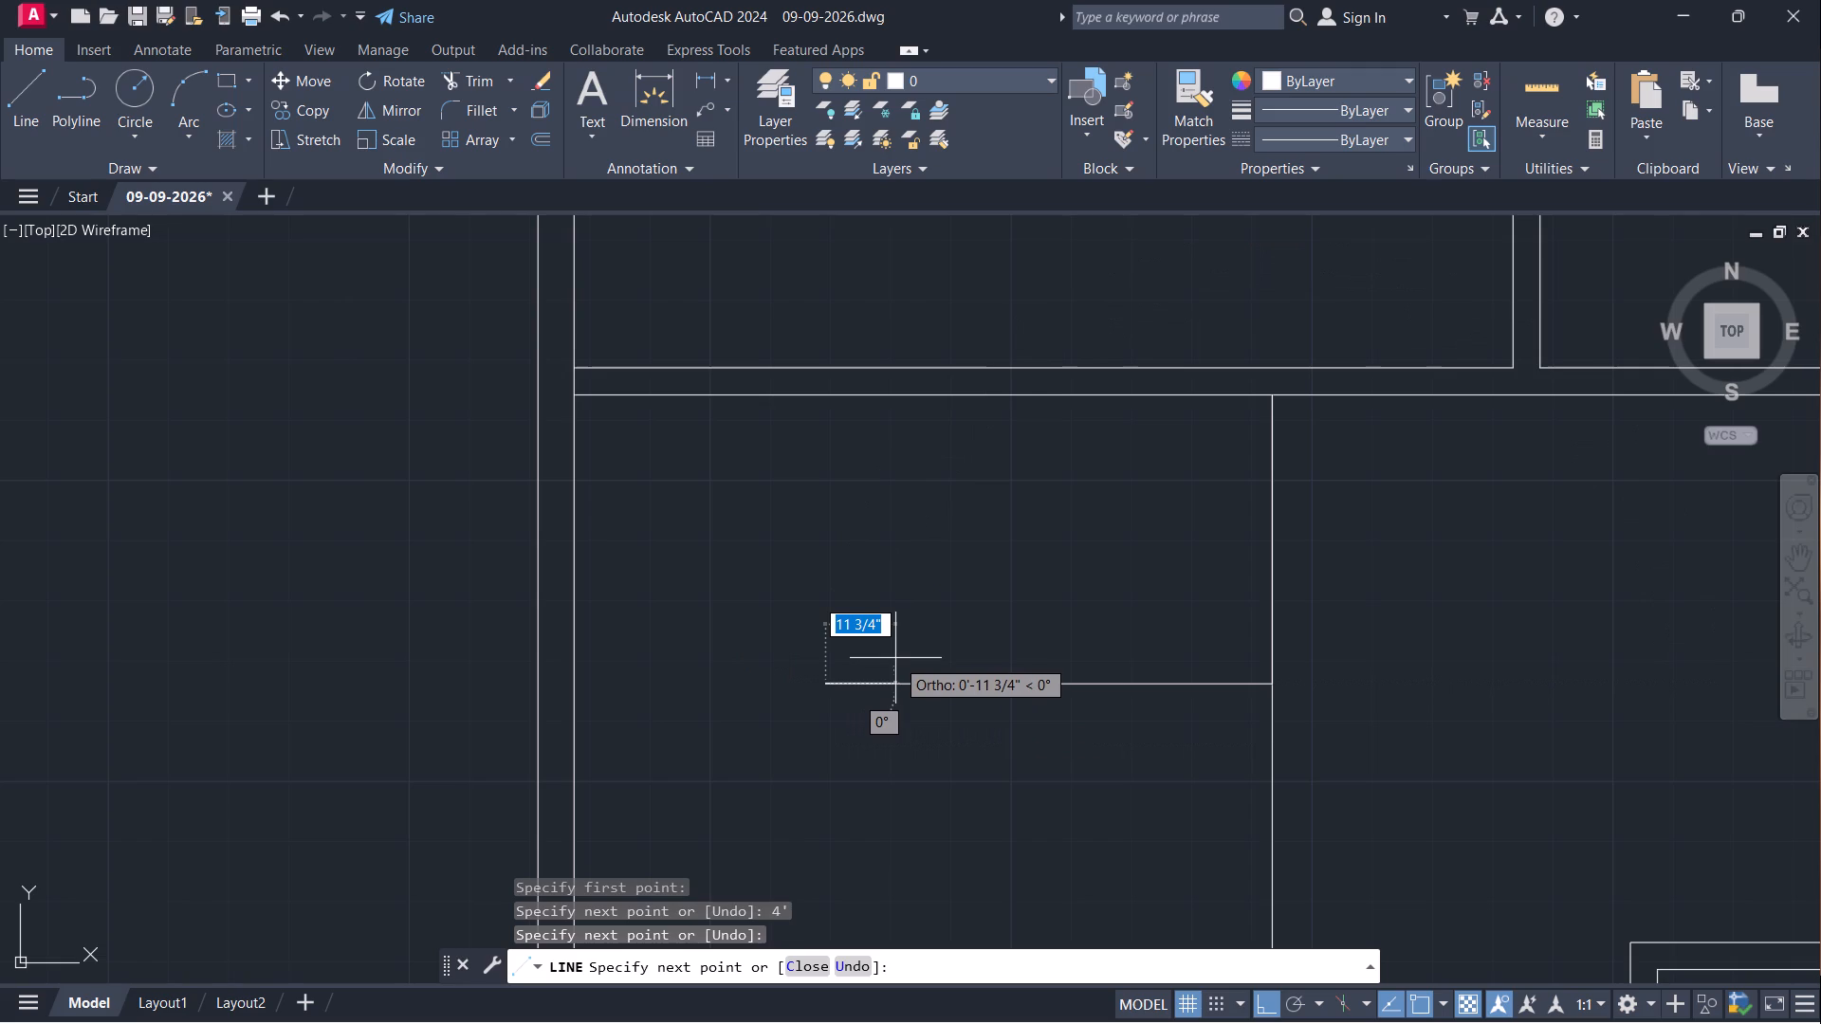
pyautogui.press('Escape')
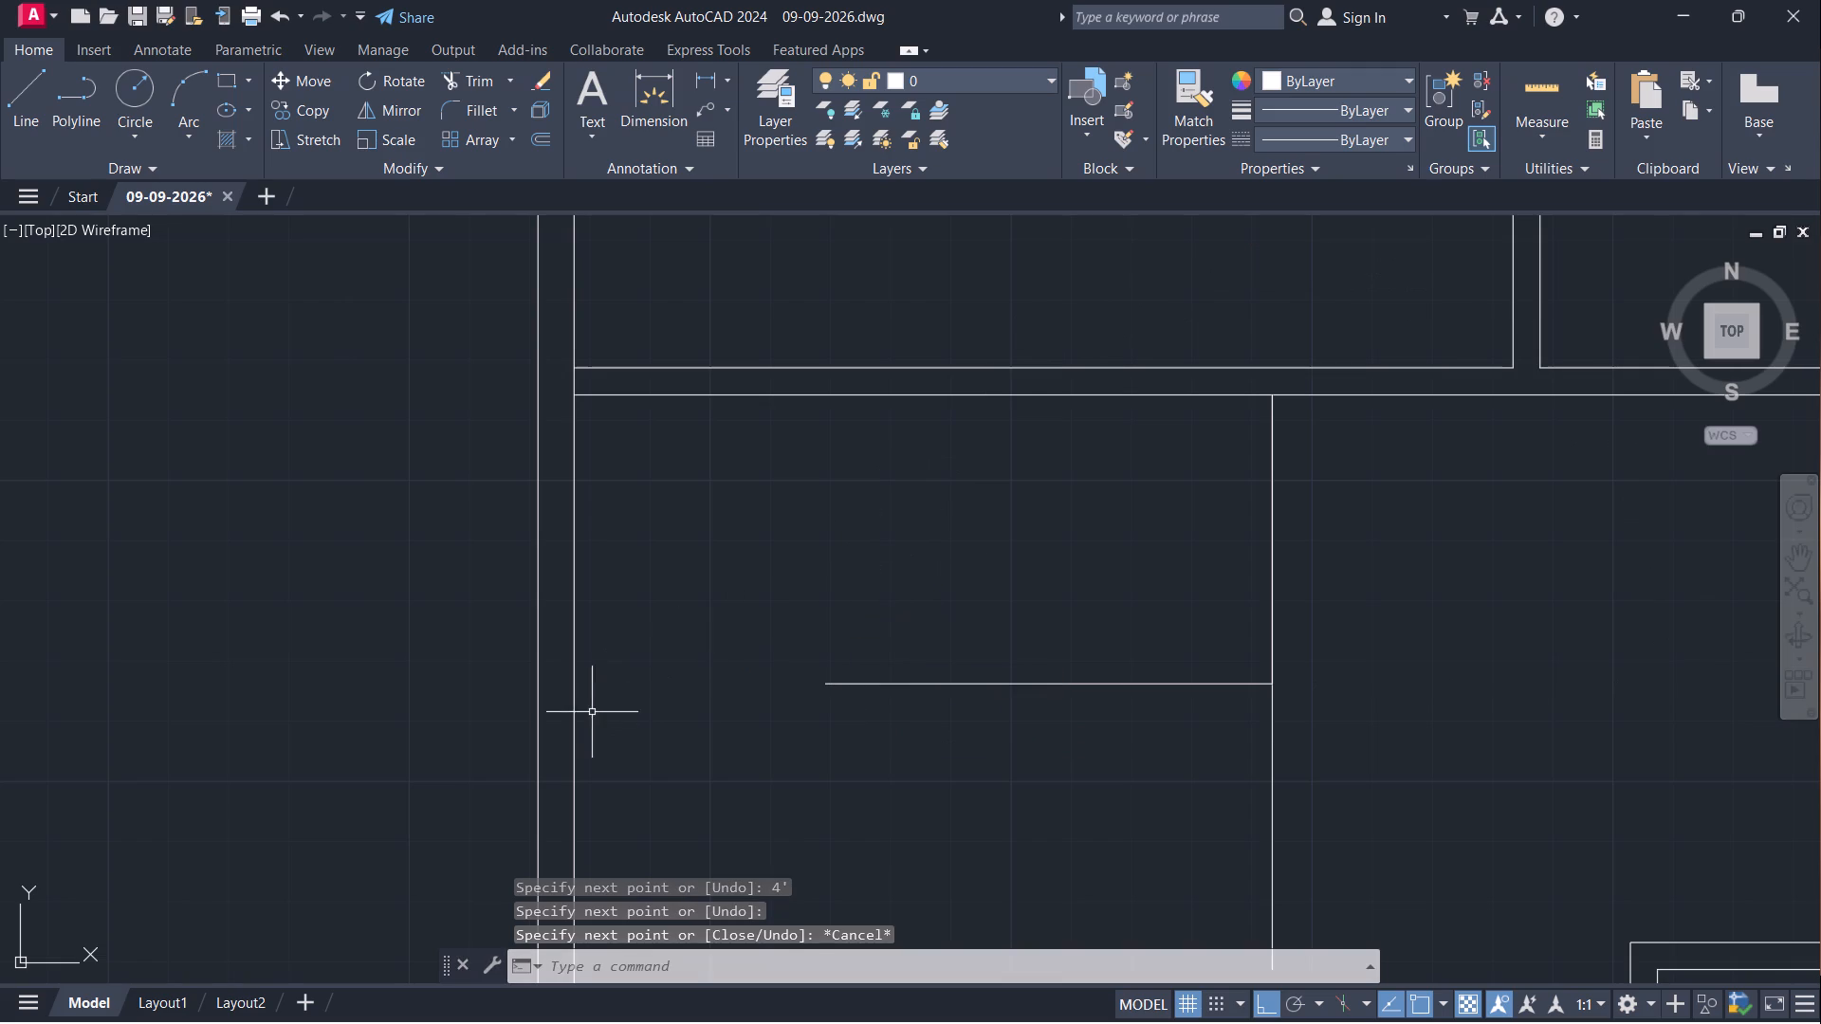
# Offset the left outer wall's inner line 4' into the plan.
pyautogui.click(575, 723)
pyautogui.press('o')
pyautogui.press('Return')
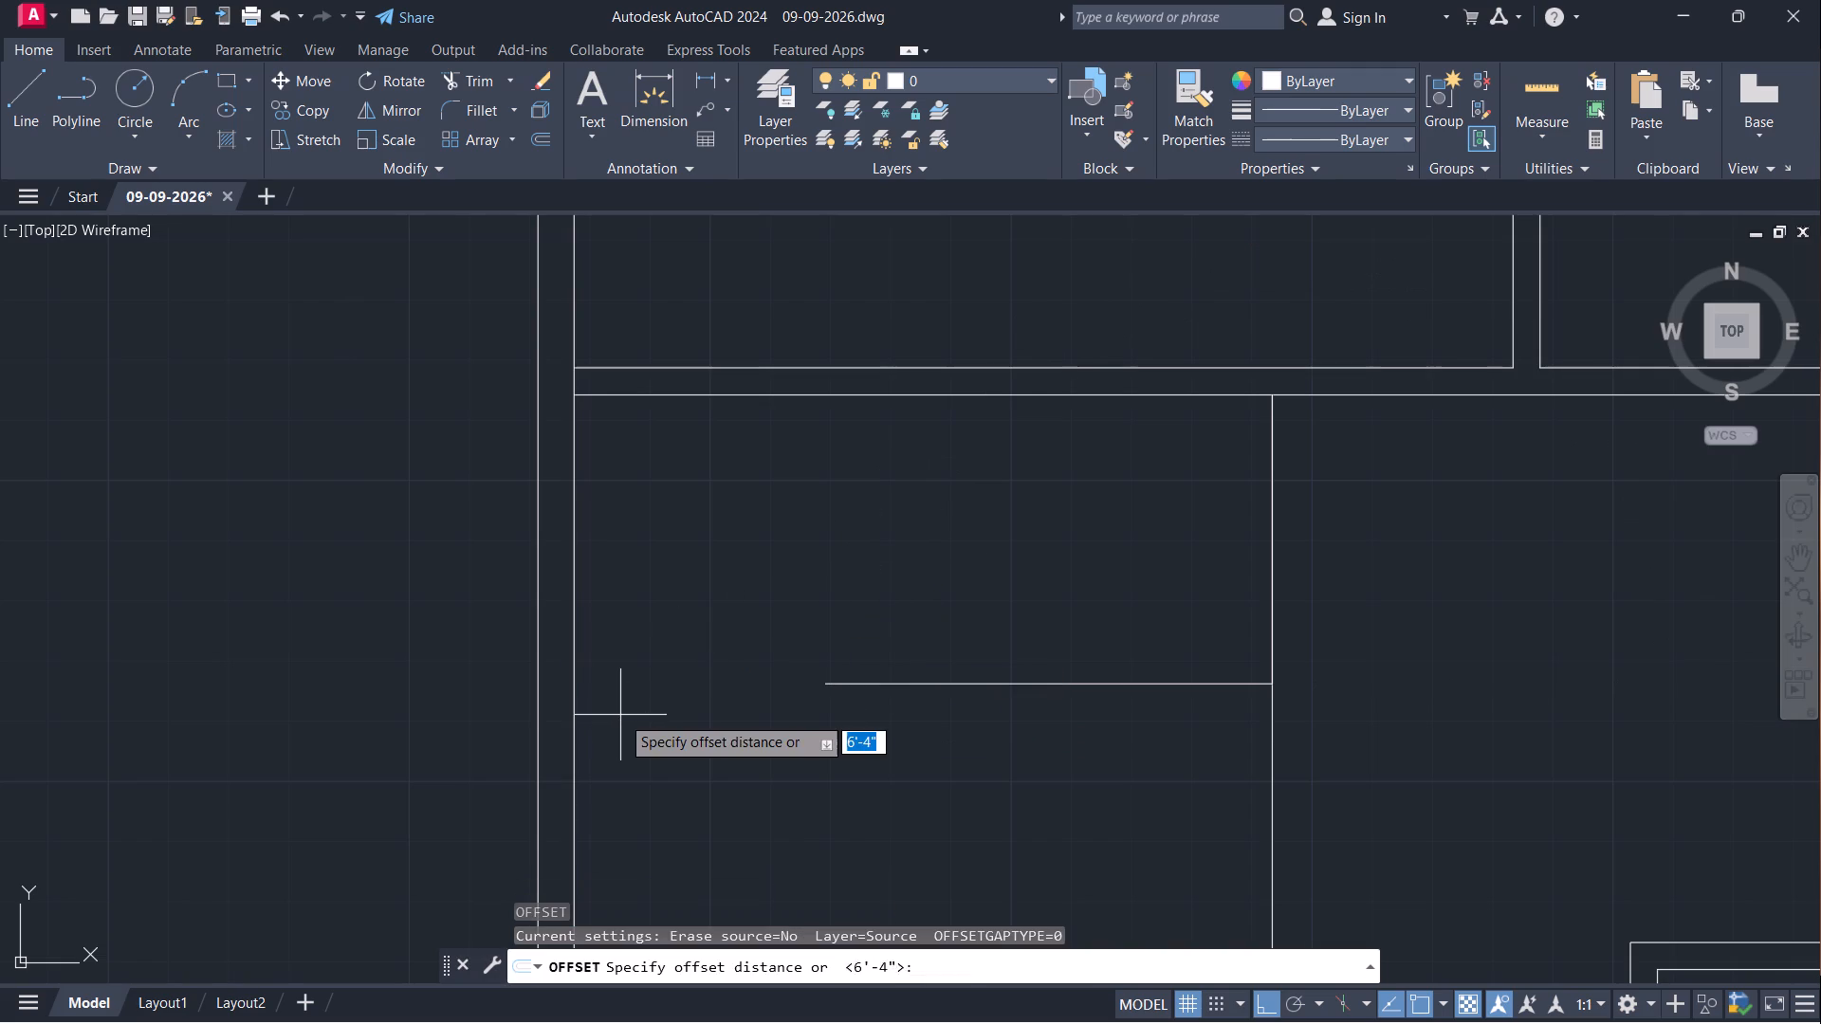
pyautogui.click(582, 735)
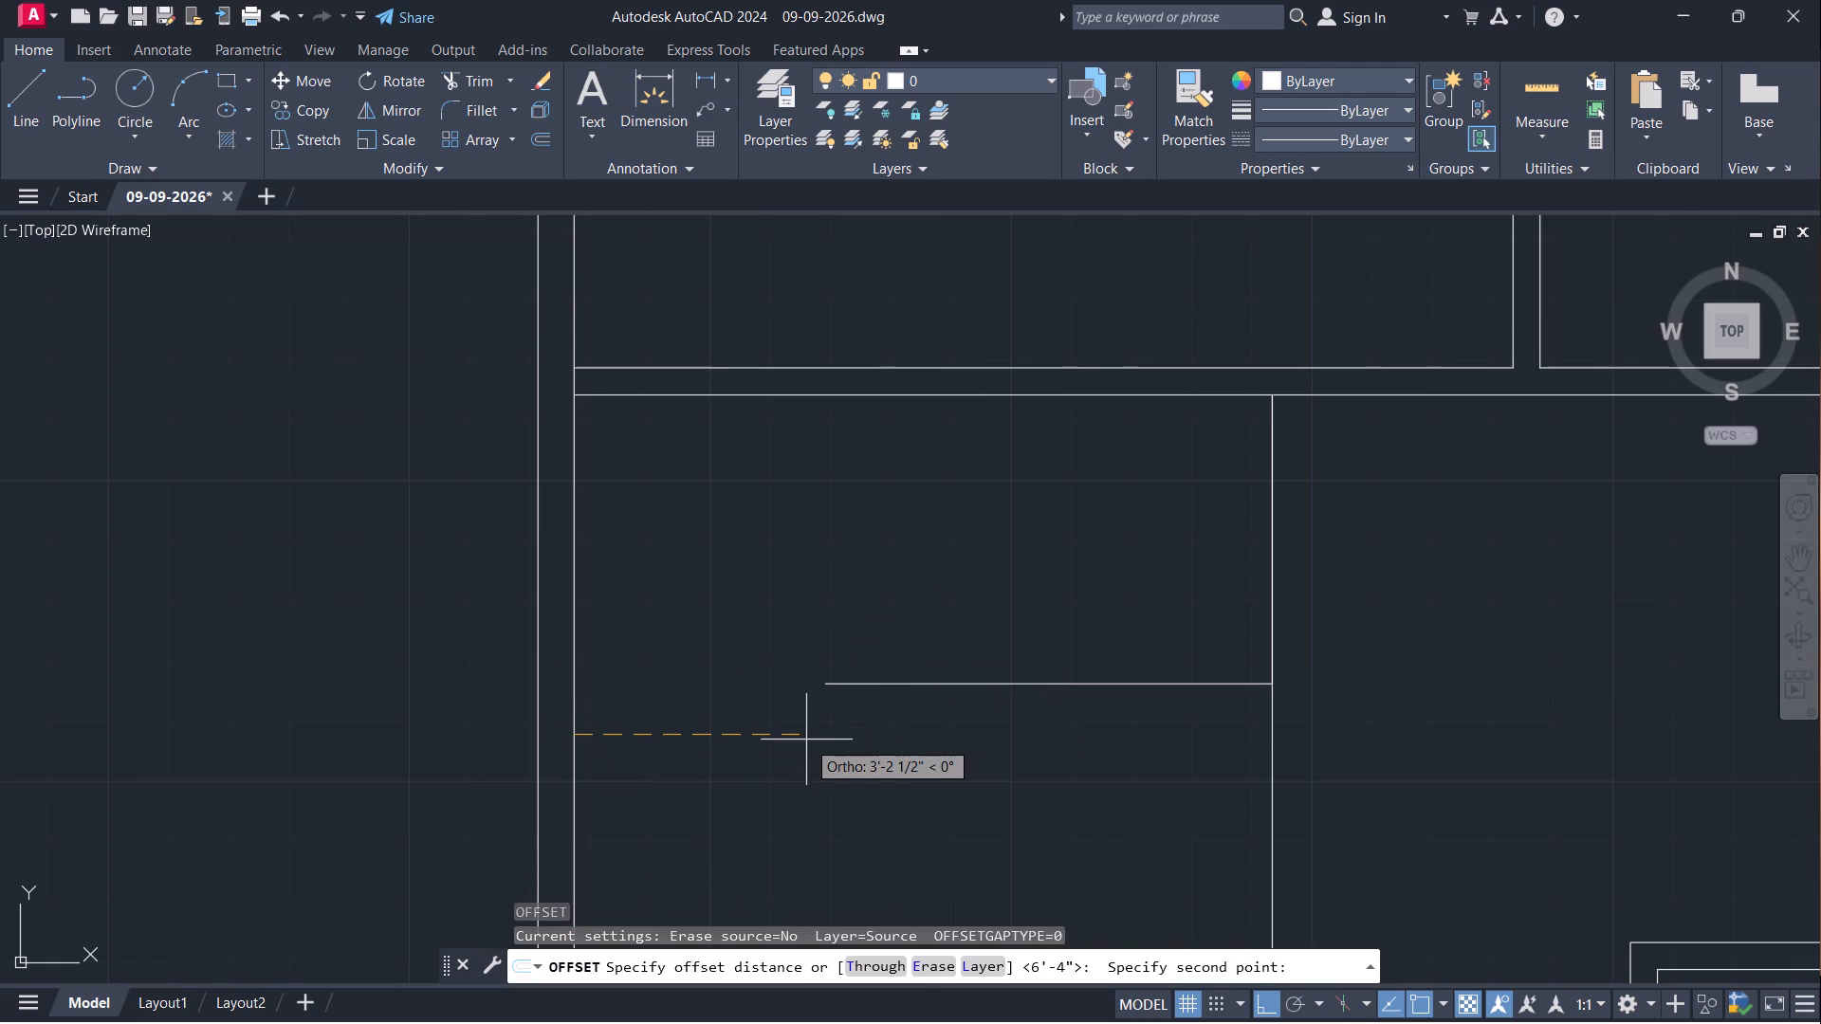
pyautogui.write("4'")
pyautogui.press('Return')
pyautogui.click(882, 728)
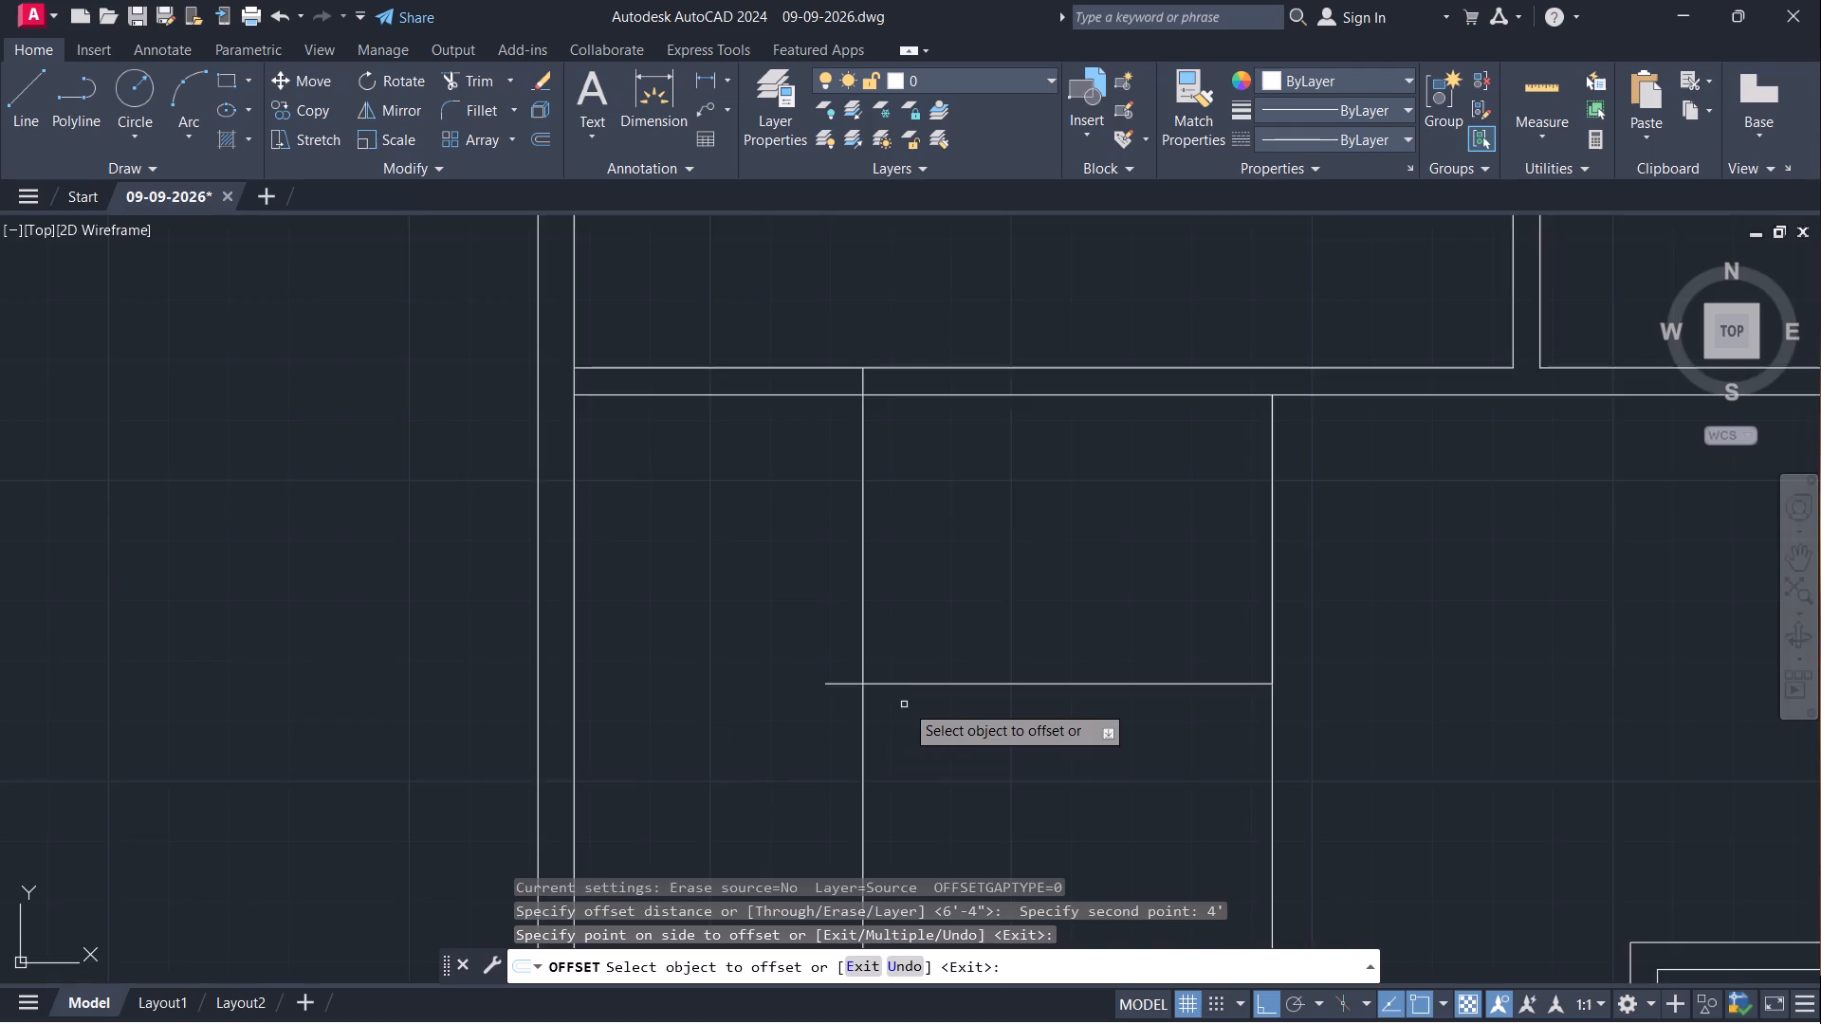
pyautogui.scroll(-4, 908, 700)
pyautogui.scroll(4, 921, 727)
pyautogui.scroll(-2, 931, 722)
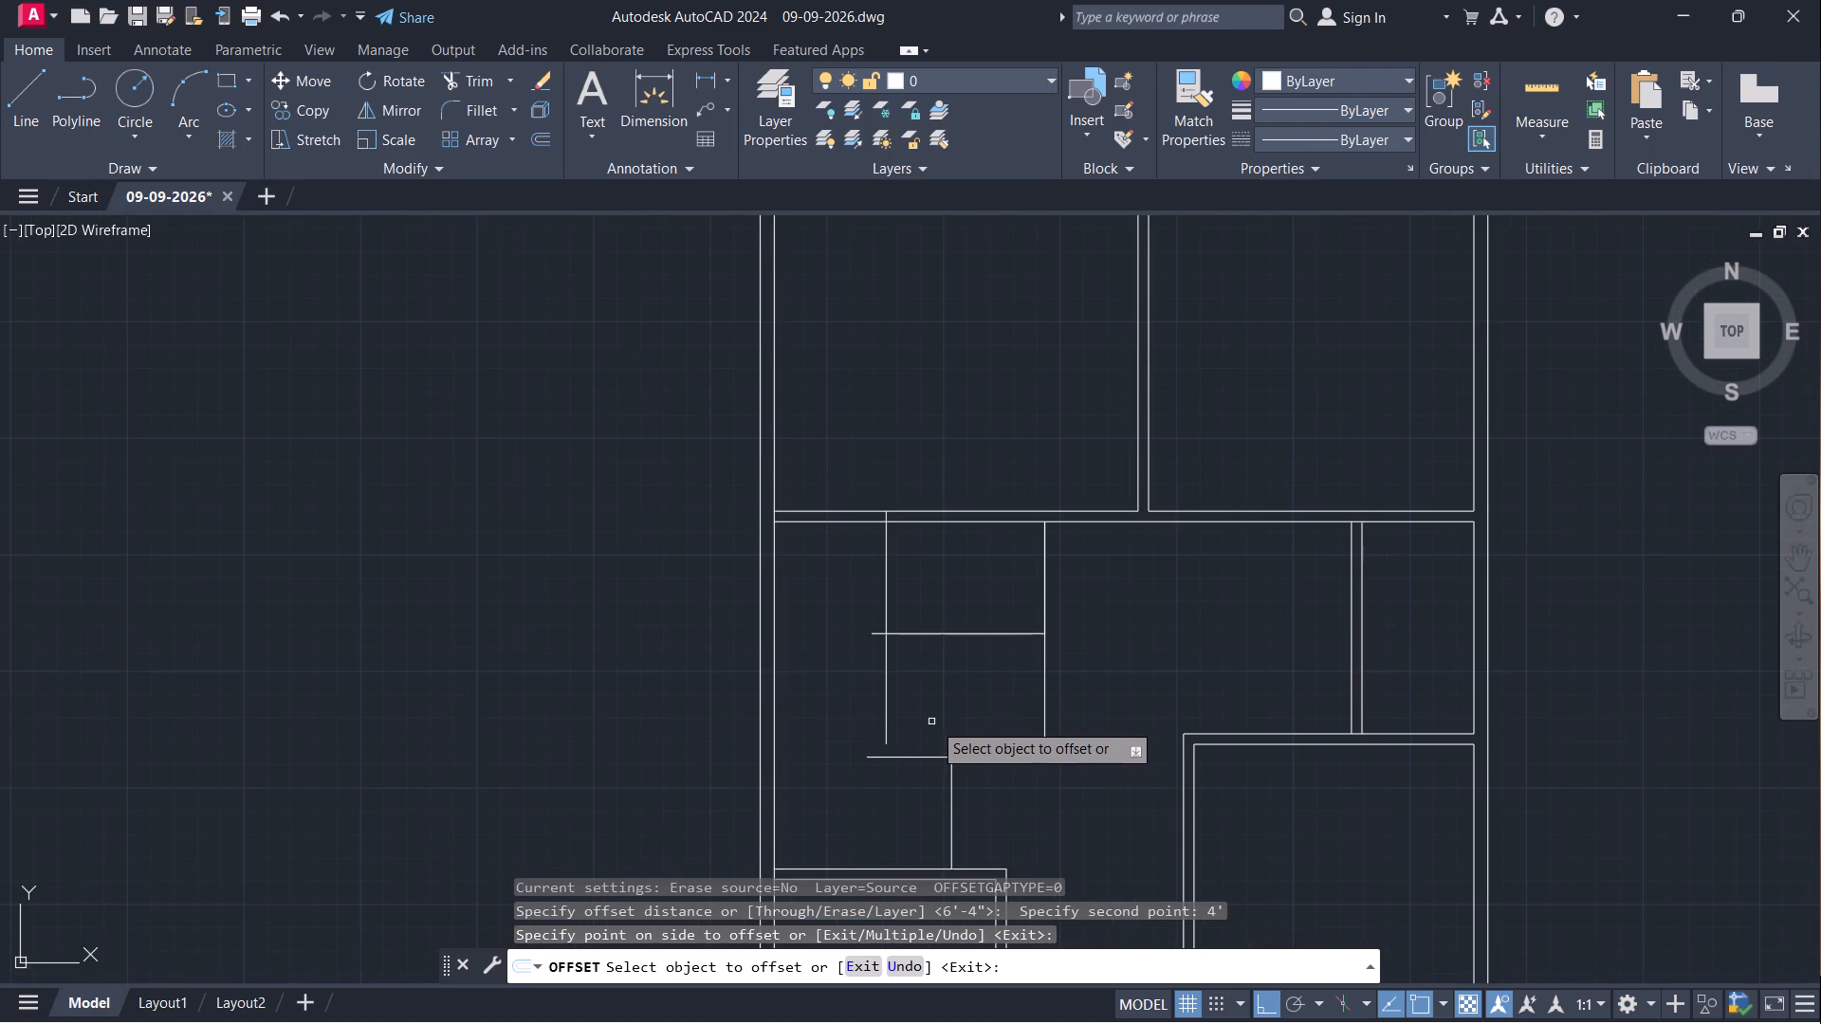
pyautogui.scroll(1, 934, 720)
pyautogui.press('Escape')
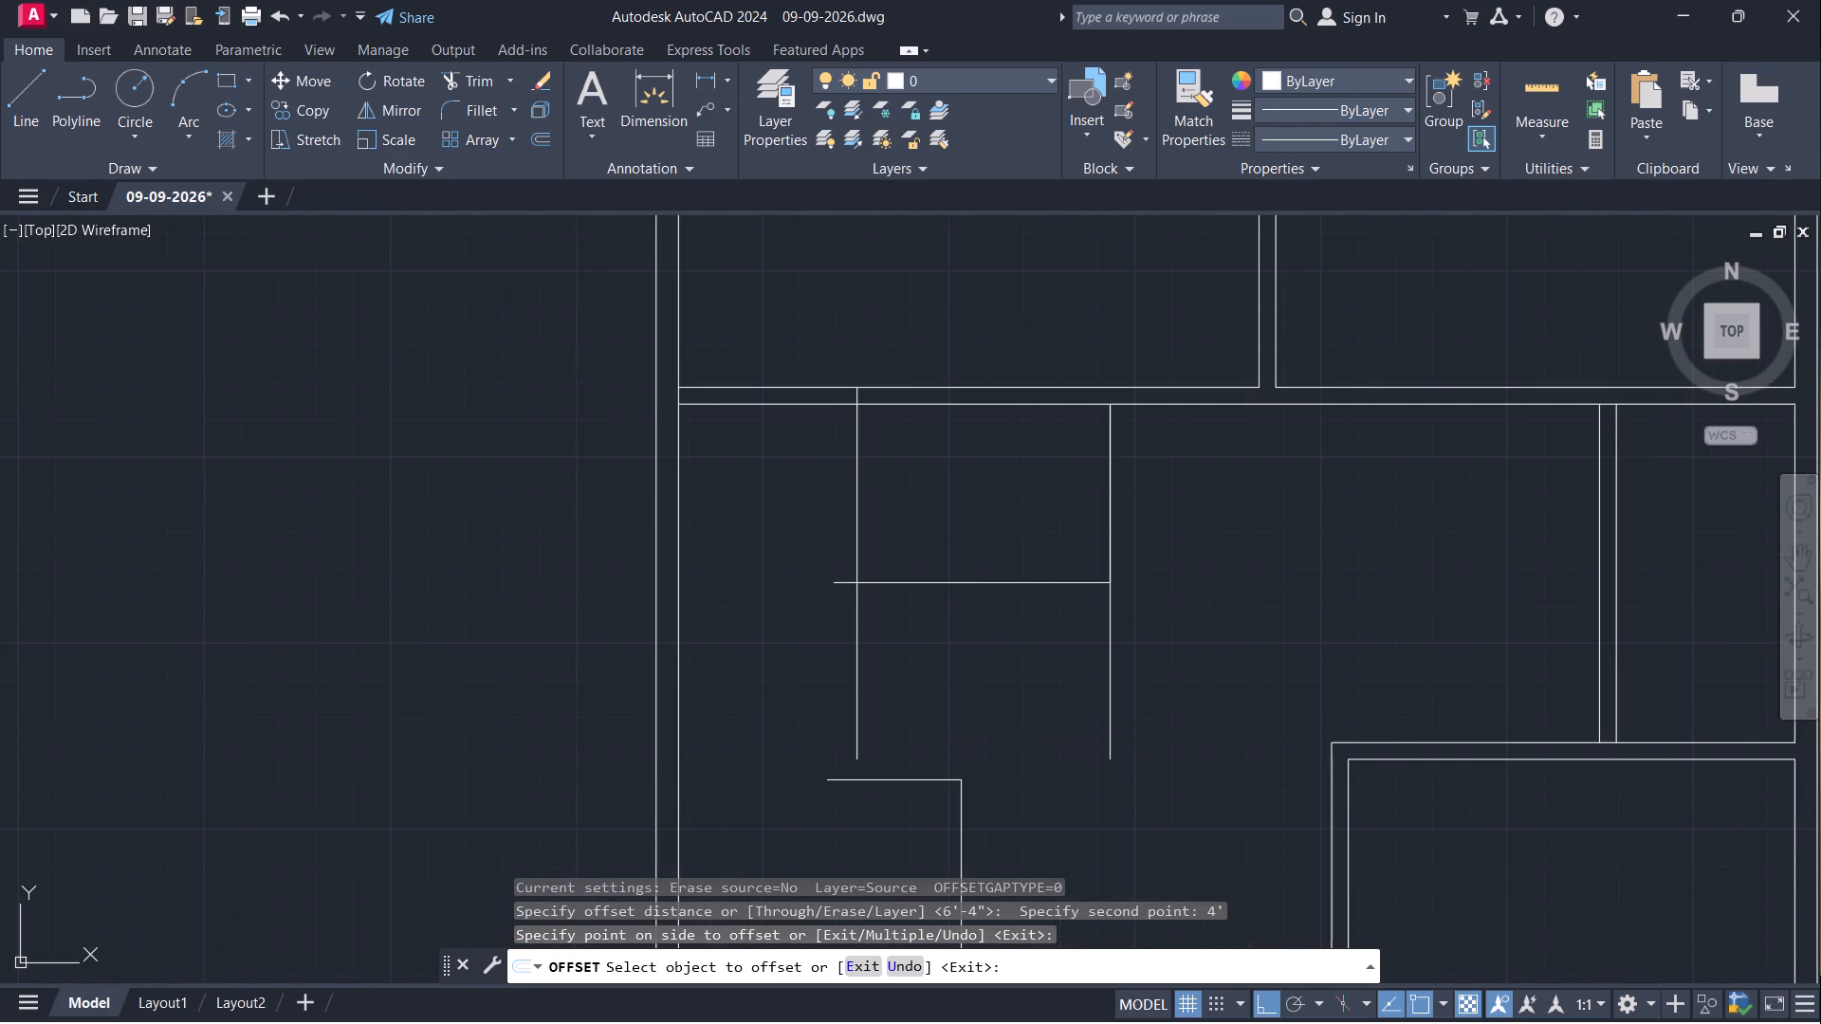
# Extend the 4' offset line down to the 3' horizontal line above the lower-left room.
pyautogui.write('ex')
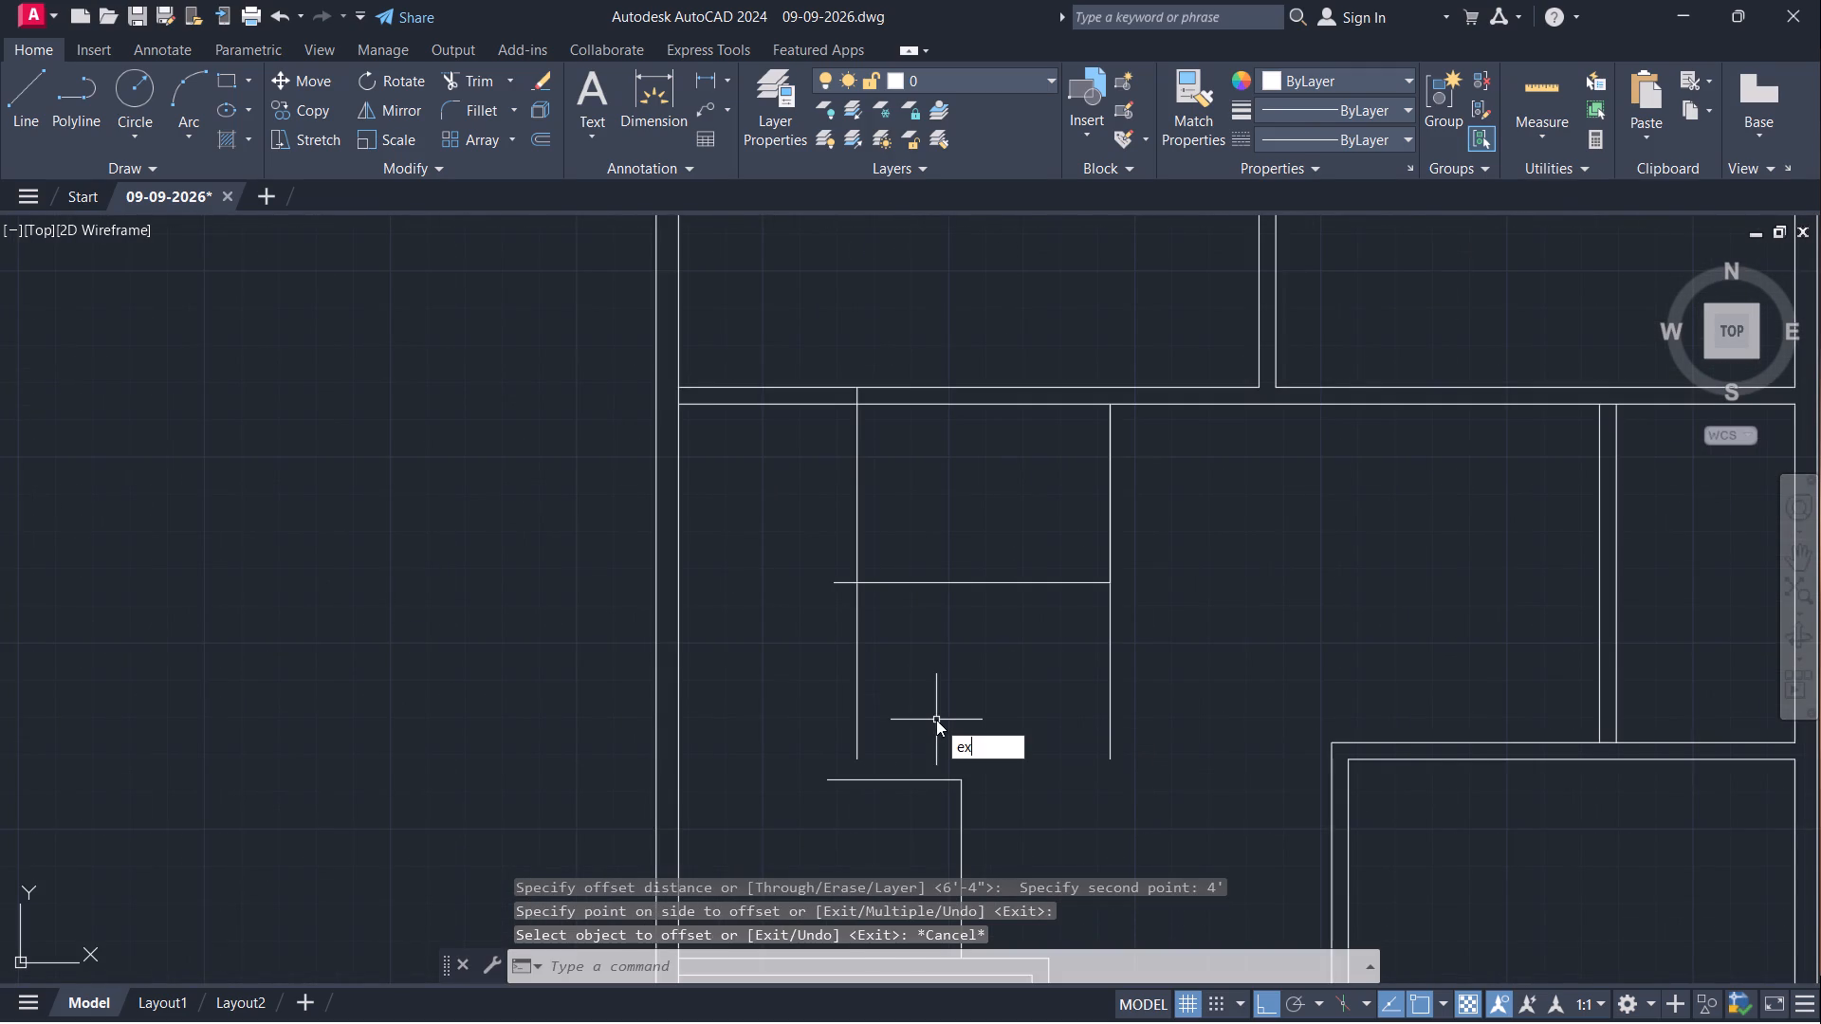
pyautogui.press('Return')
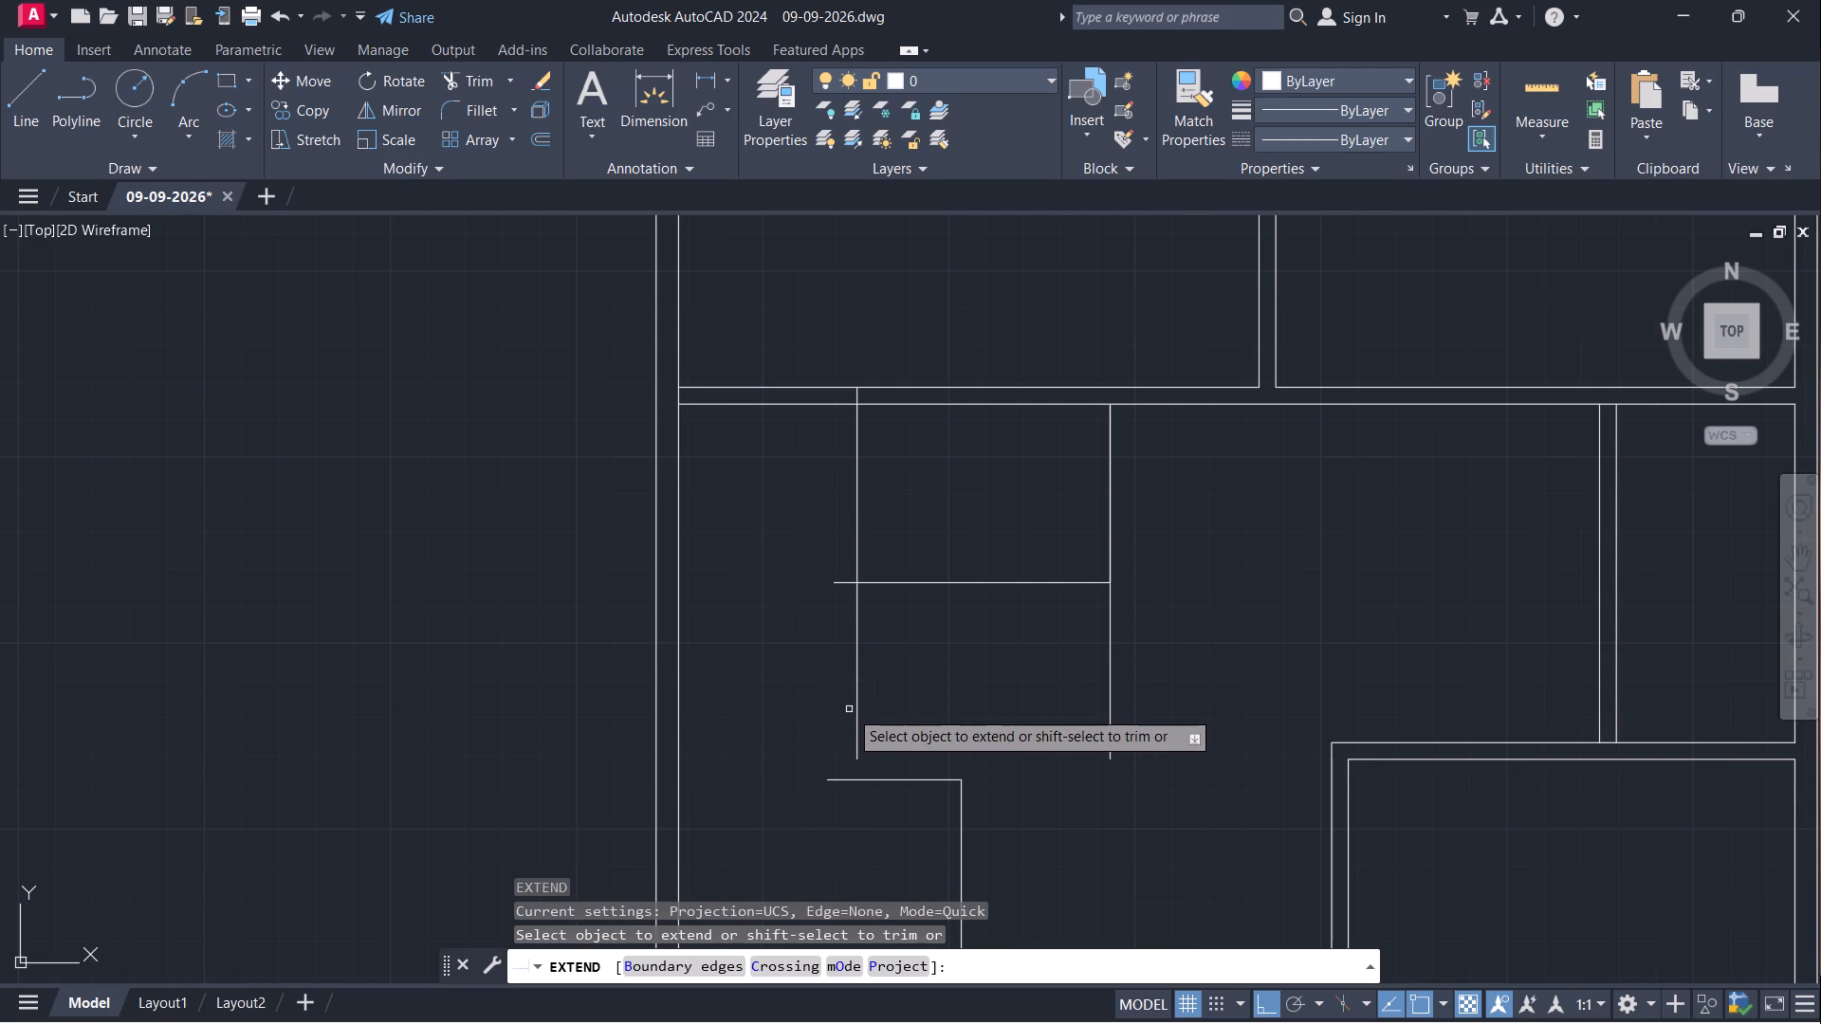
pyautogui.click(858, 718)
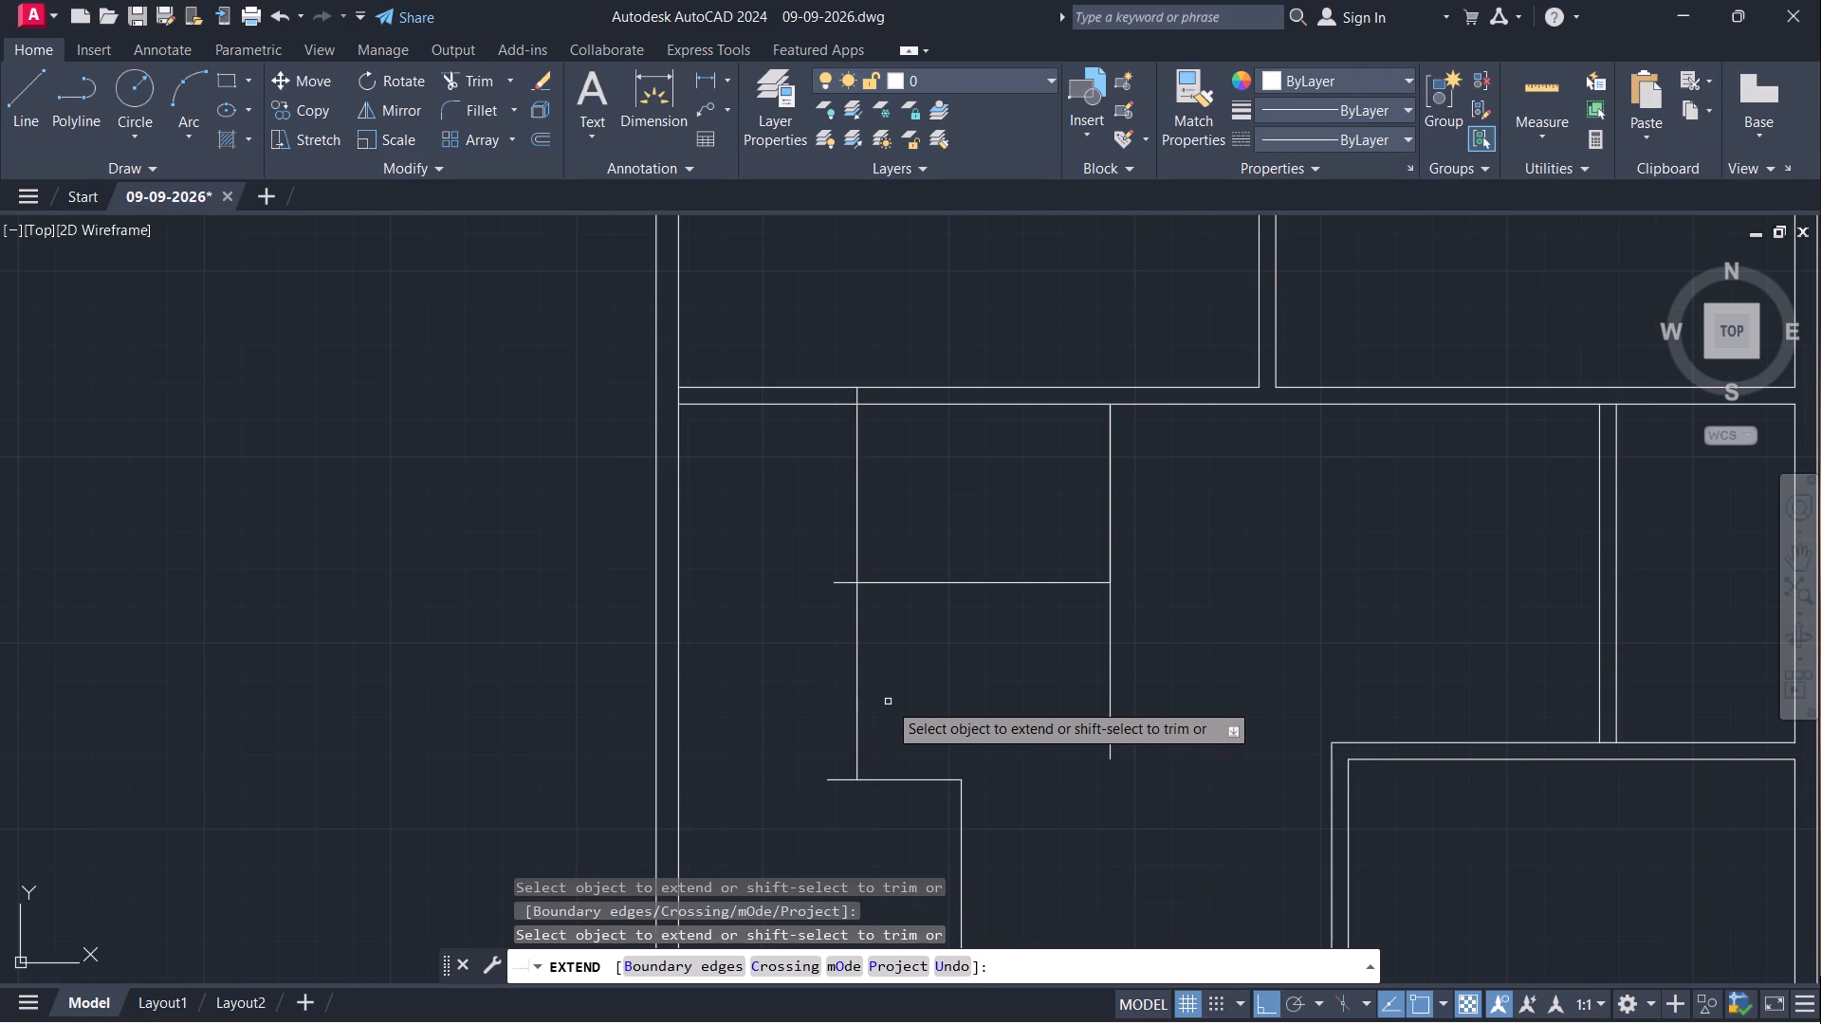
pyautogui.press('Escape')
# Trim the 9'8" offset line below the upper horizontal line and both horizontal lines' ends projecting past the 4' offset line.
pyautogui.write('tr')
pyautogui.press('Return')
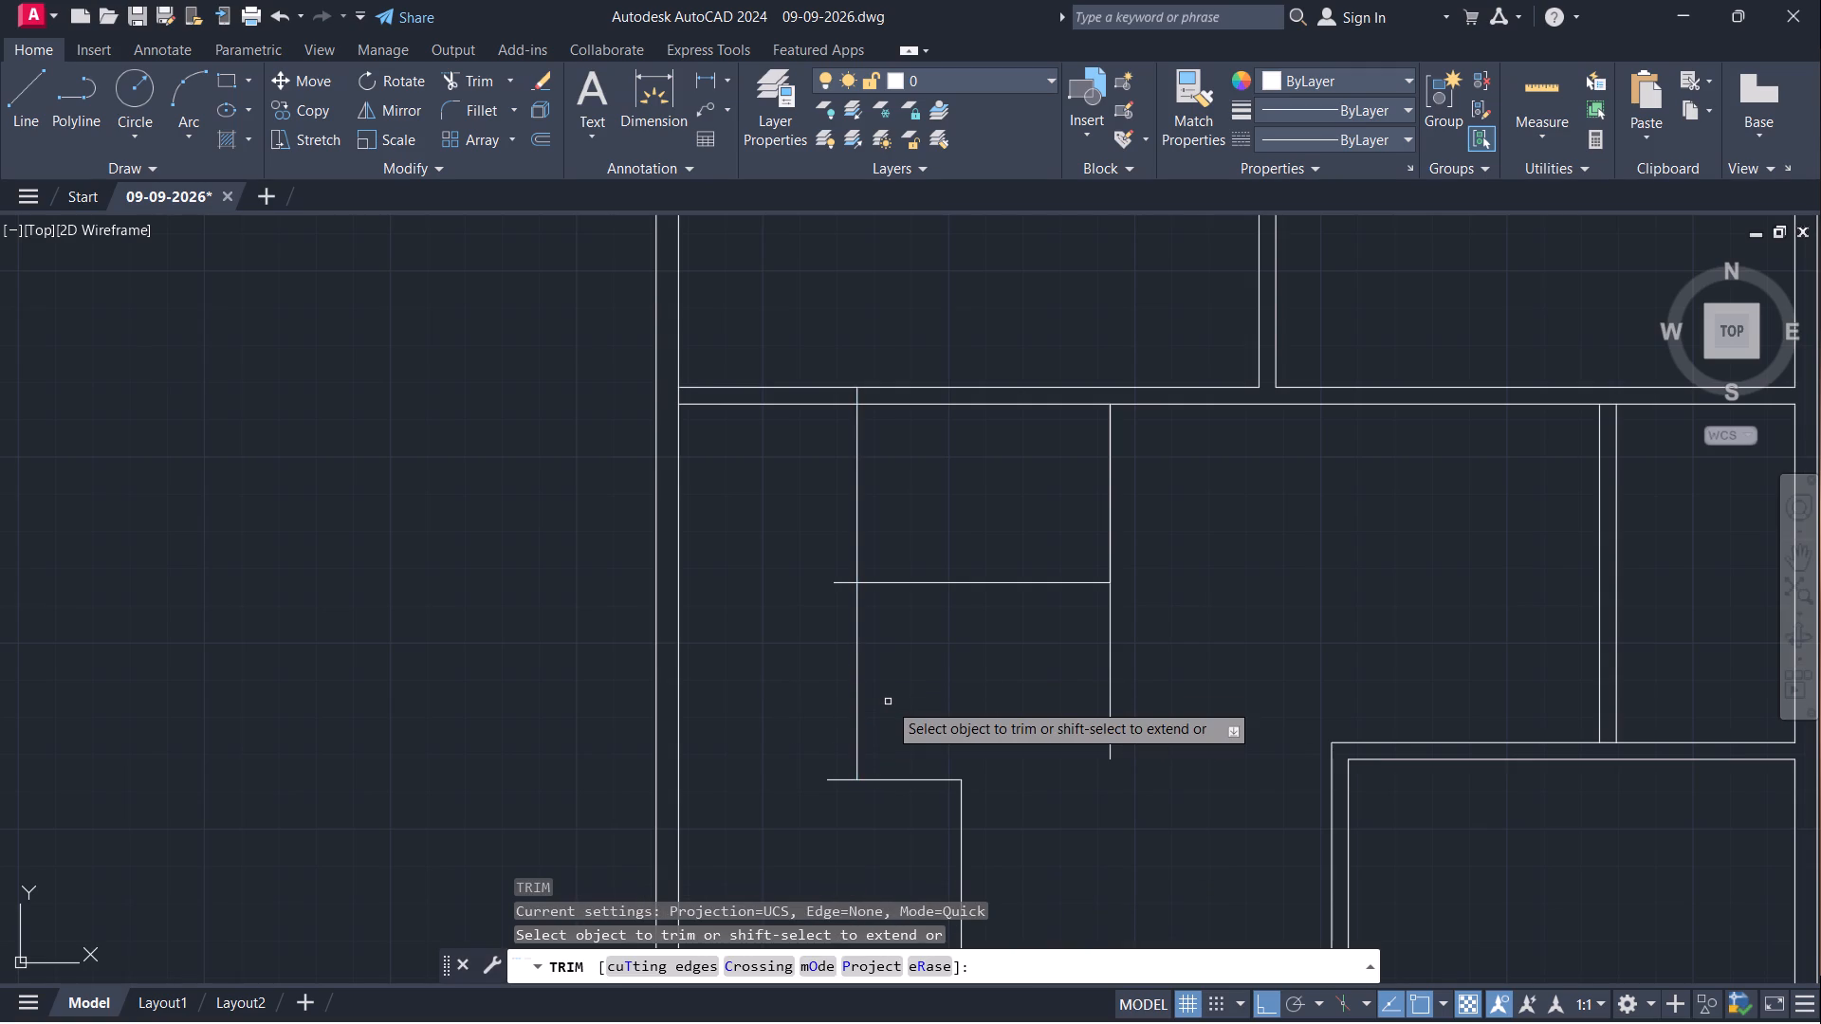
pyautogui.click(1110, 649)
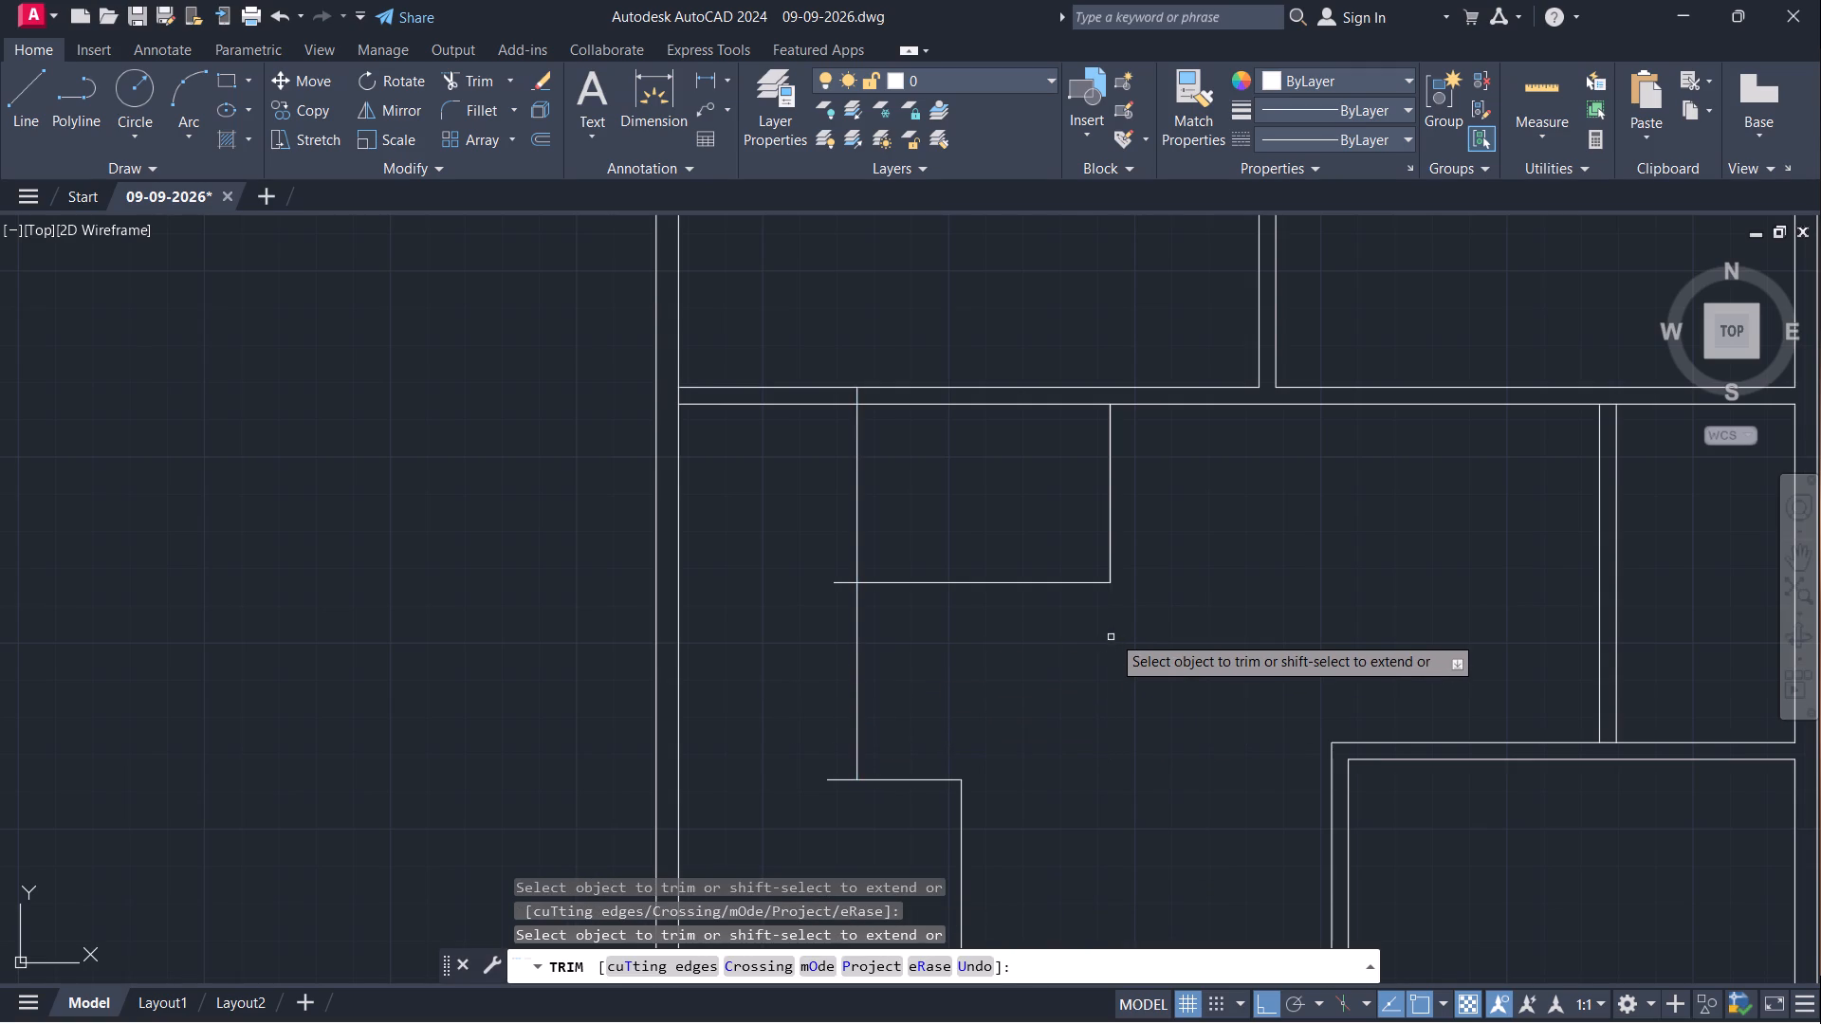
pyautogui.click(1112, 544)
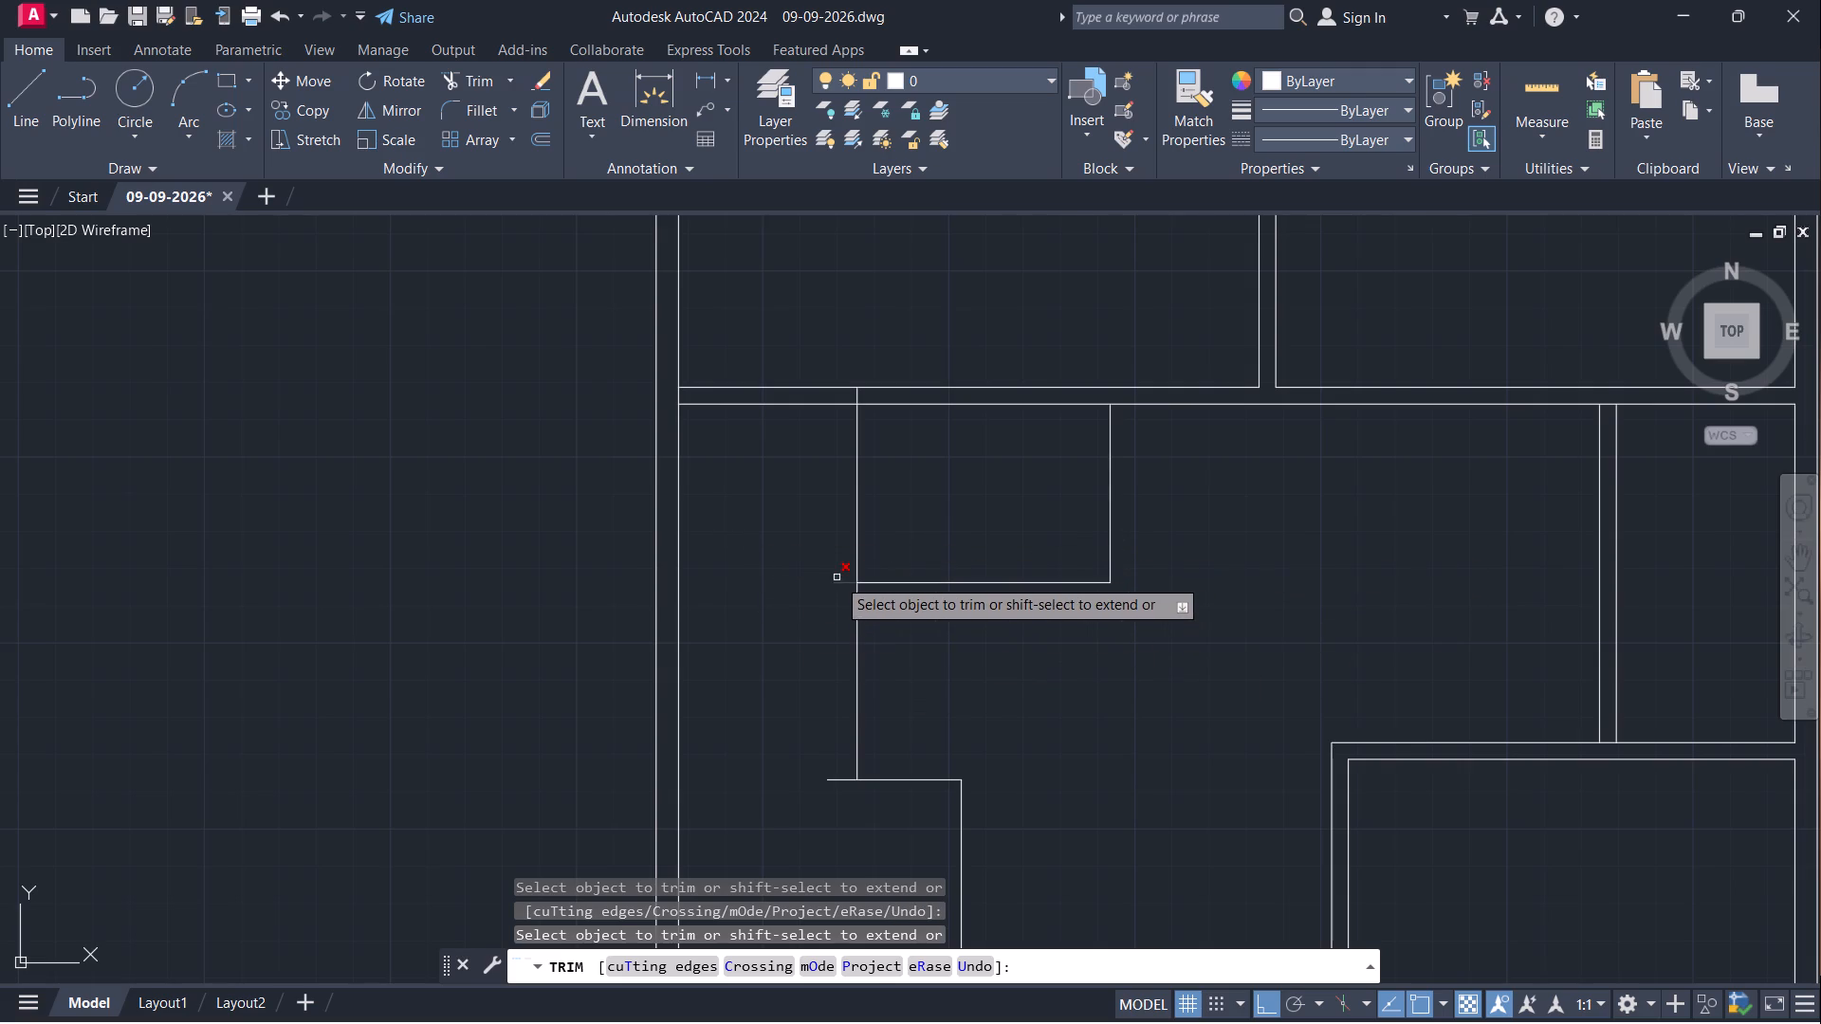
pyautogui.click(842, 577)
pyautogui.click(836, 605)
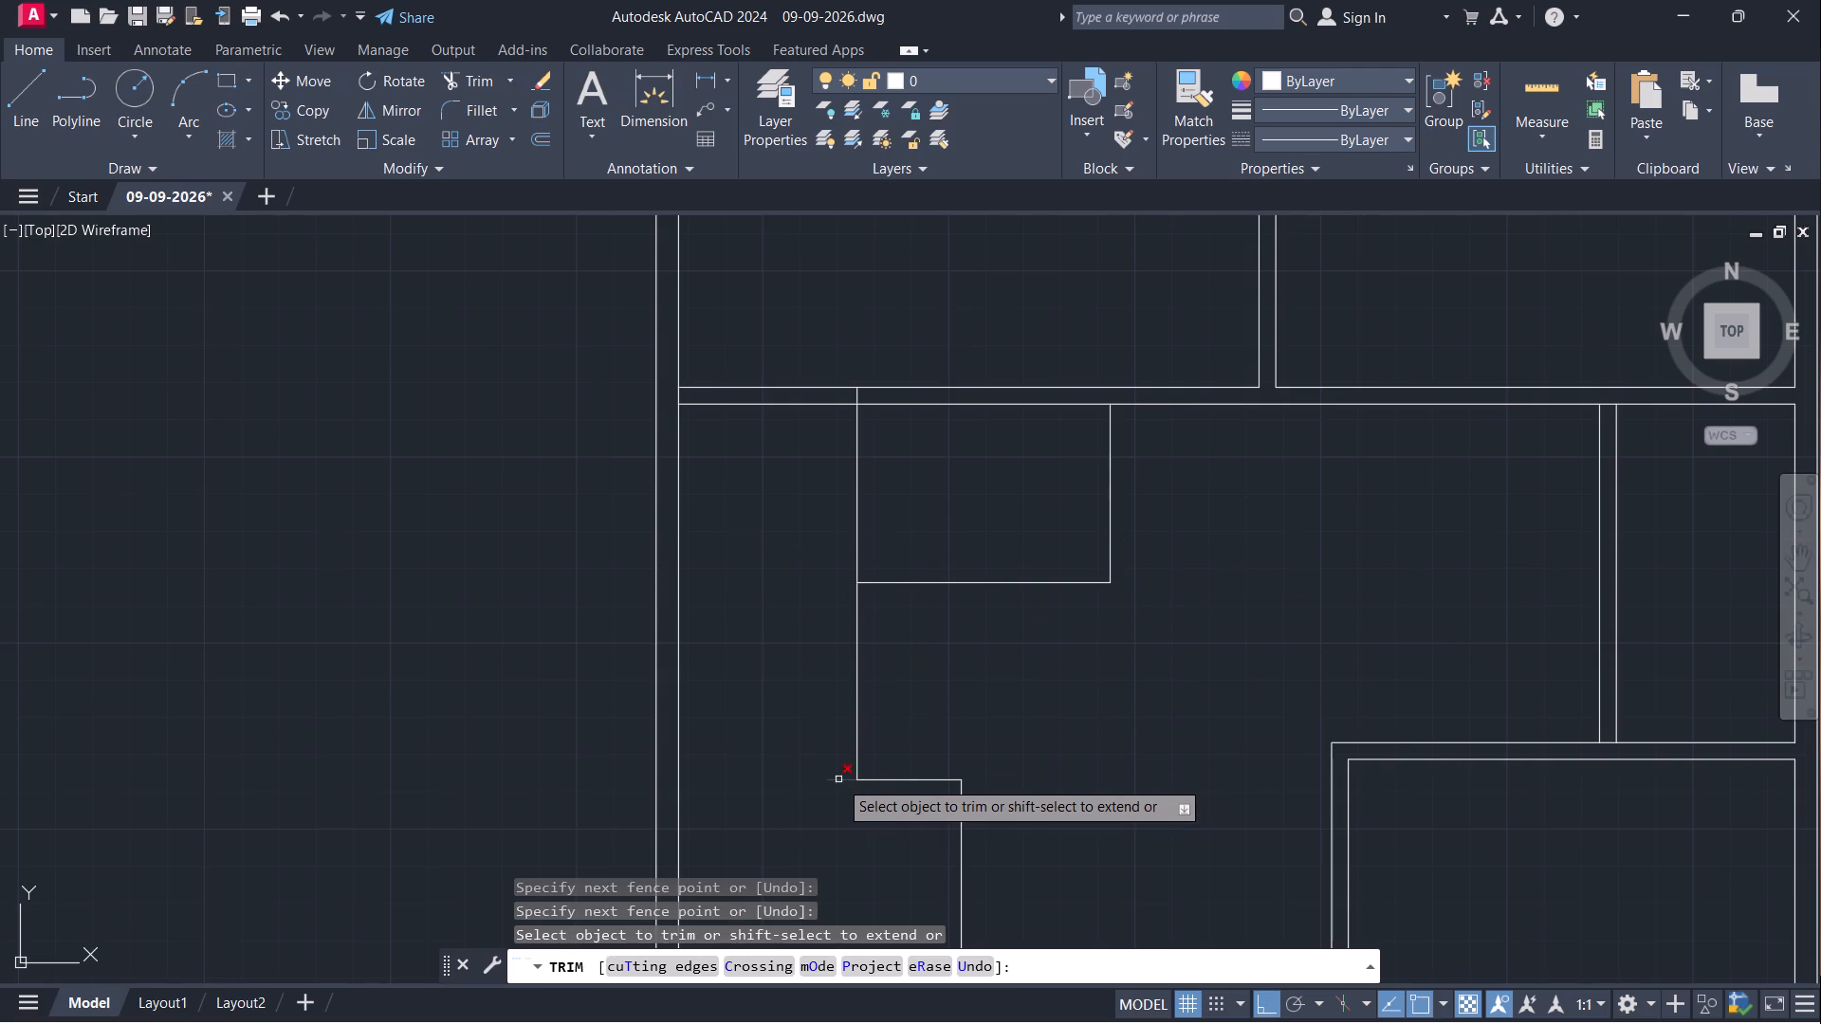
pyautogui.click(838, 779)
# Trim the 4' offset line from the horizontal partition's thickness down to the upper horizontal line.
pyautogui.scroll(3, 850, 395)
pyautogui.click(877, 388)
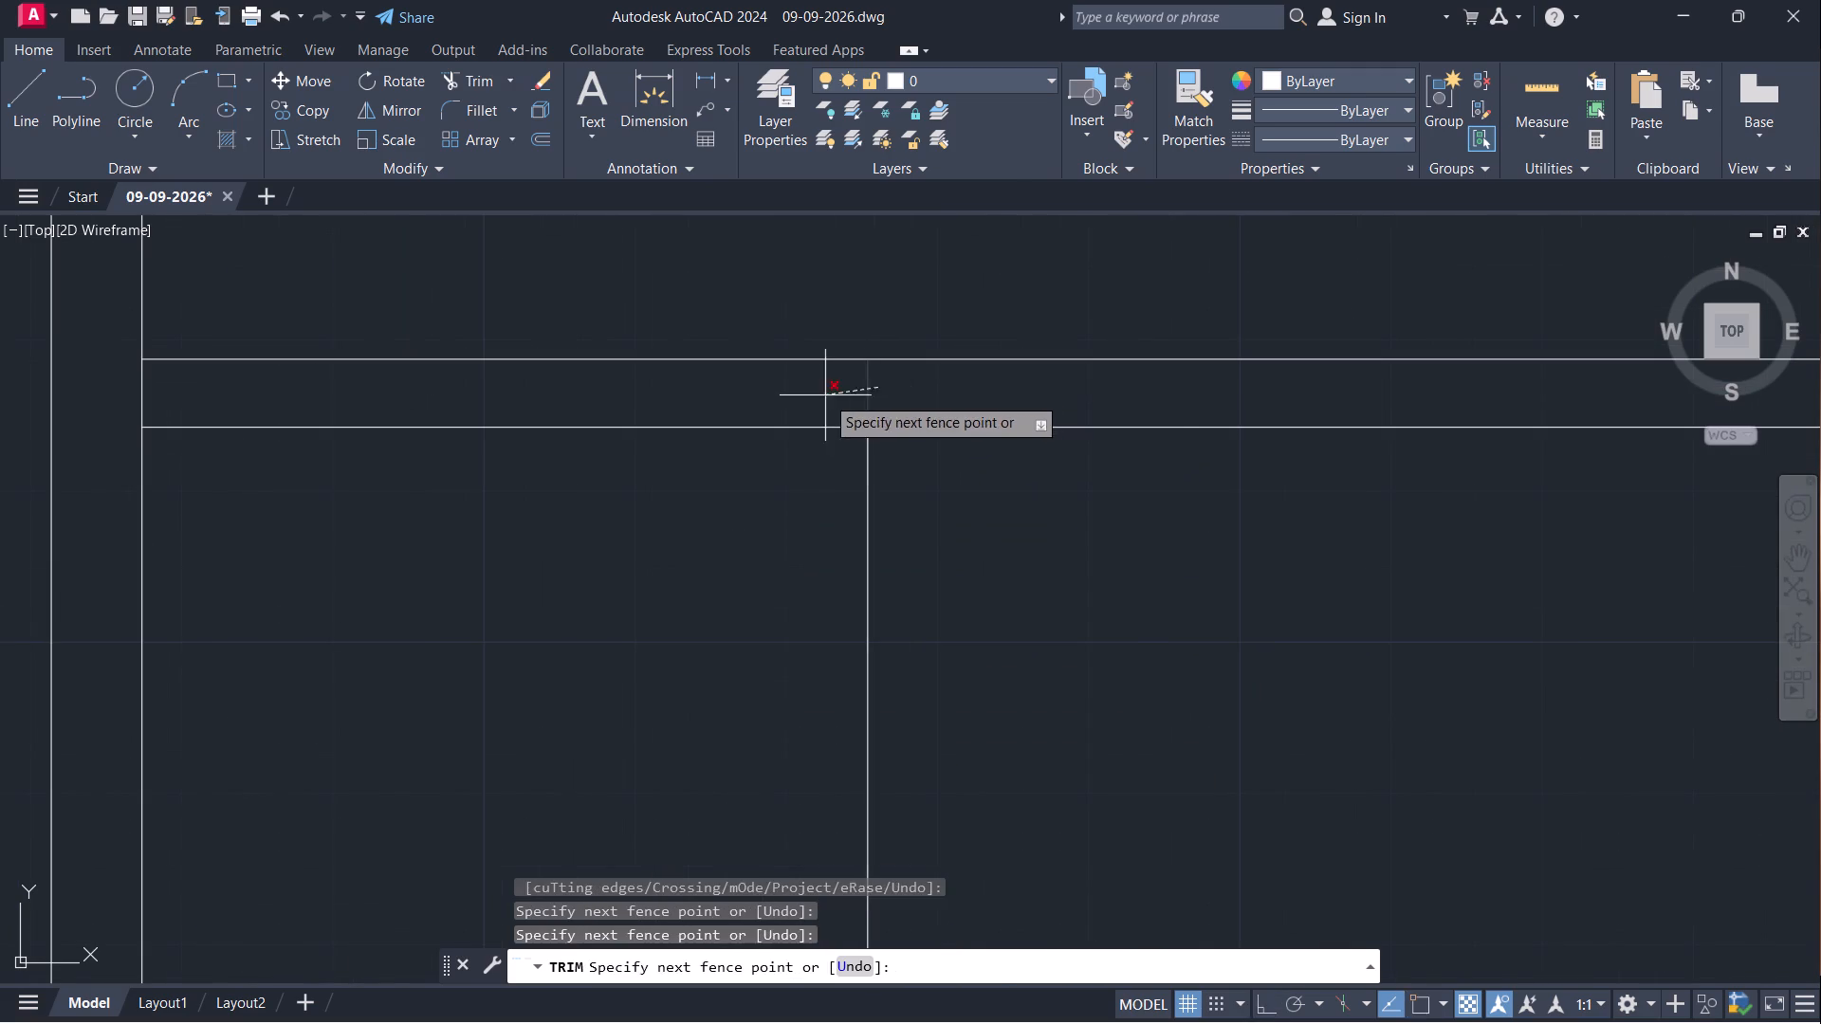
pyautogui.click(825, 395)
pyautogui.scroll(-3, 1036, 498)
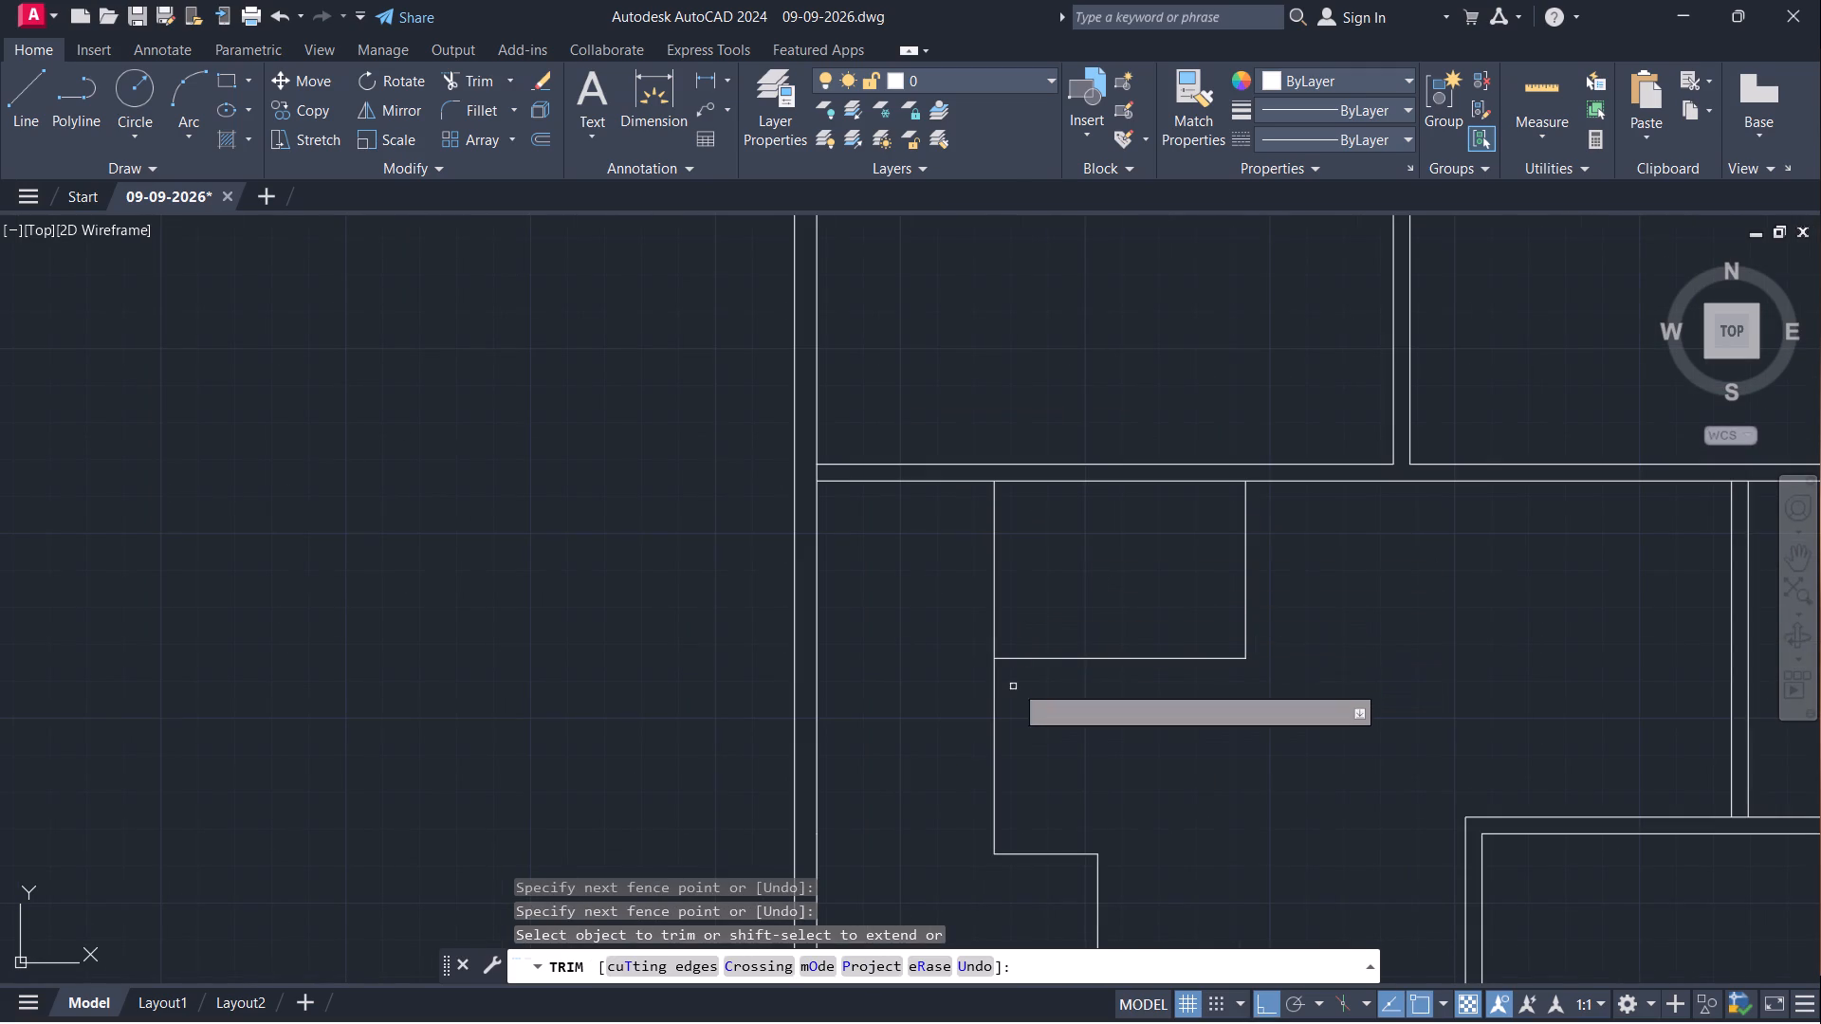
pyautogui.click(1013, 618)
pyautogui.click(959, 620)
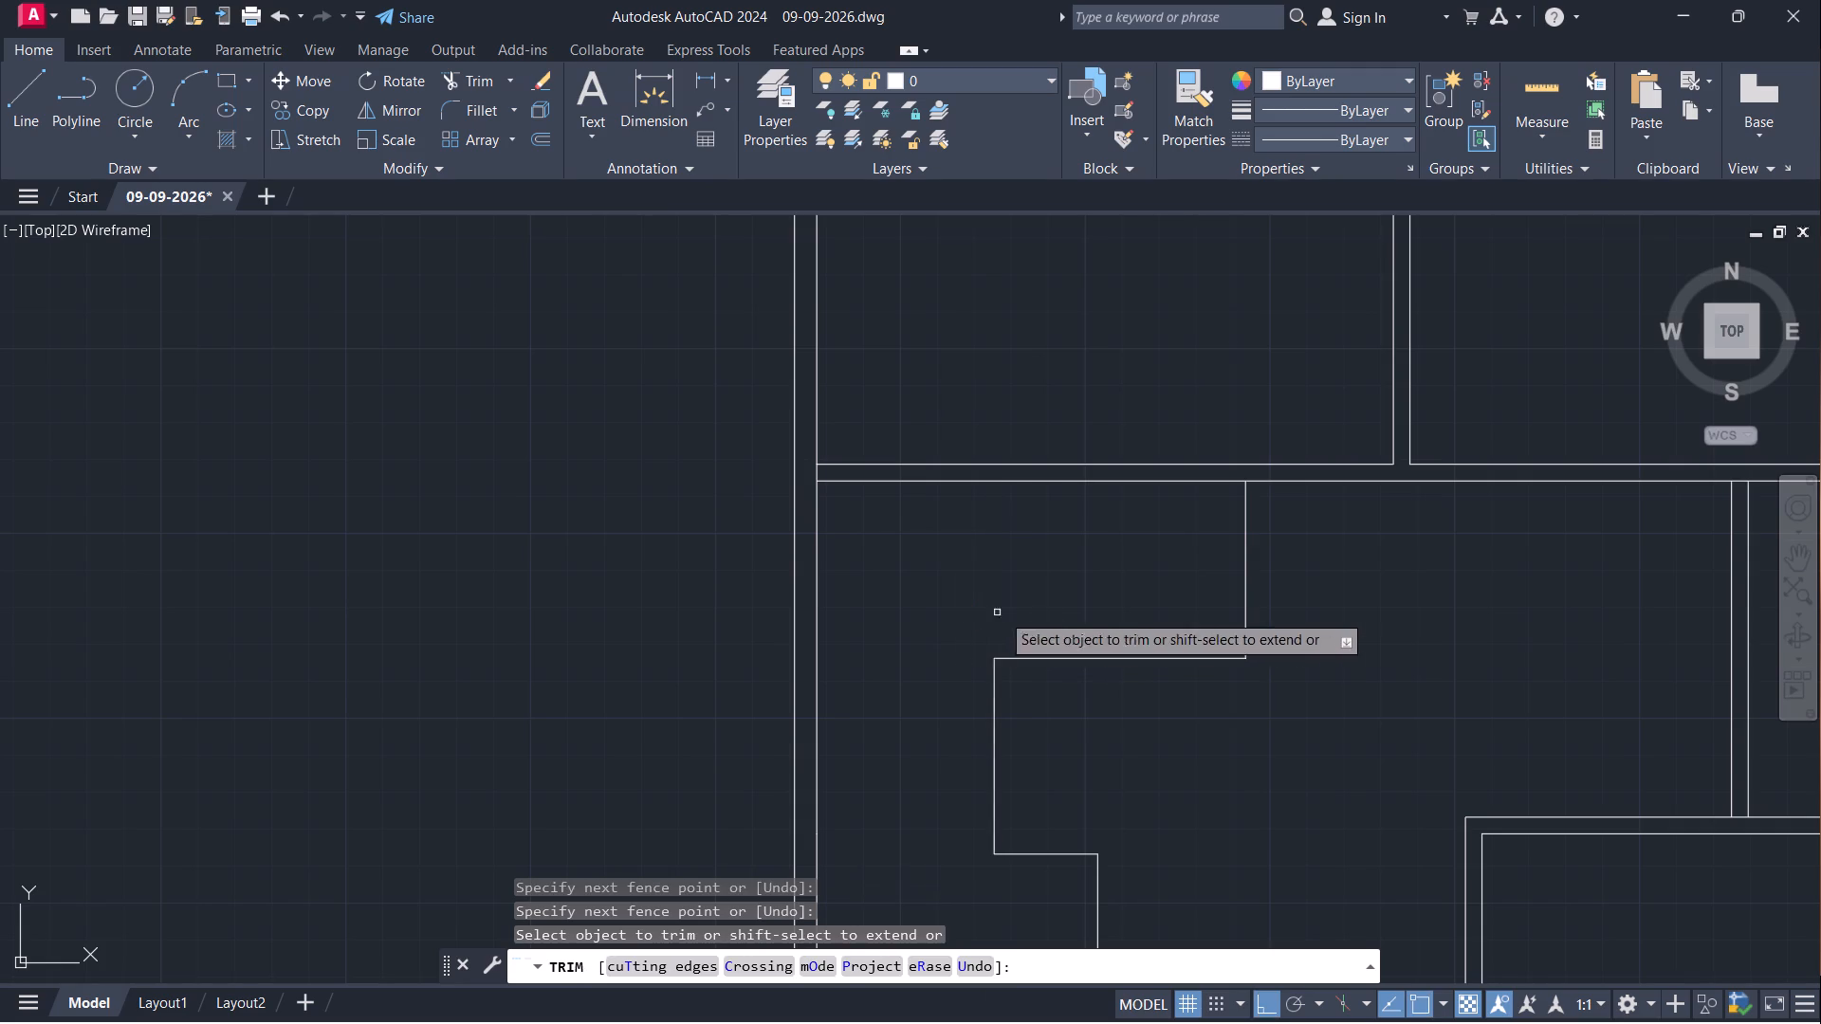
pyautogui.scroll(-3, 1139, 706)
pyautogui.moveTo(1147, 712); pyautogui.dragTo(1032, 691, button='middle')
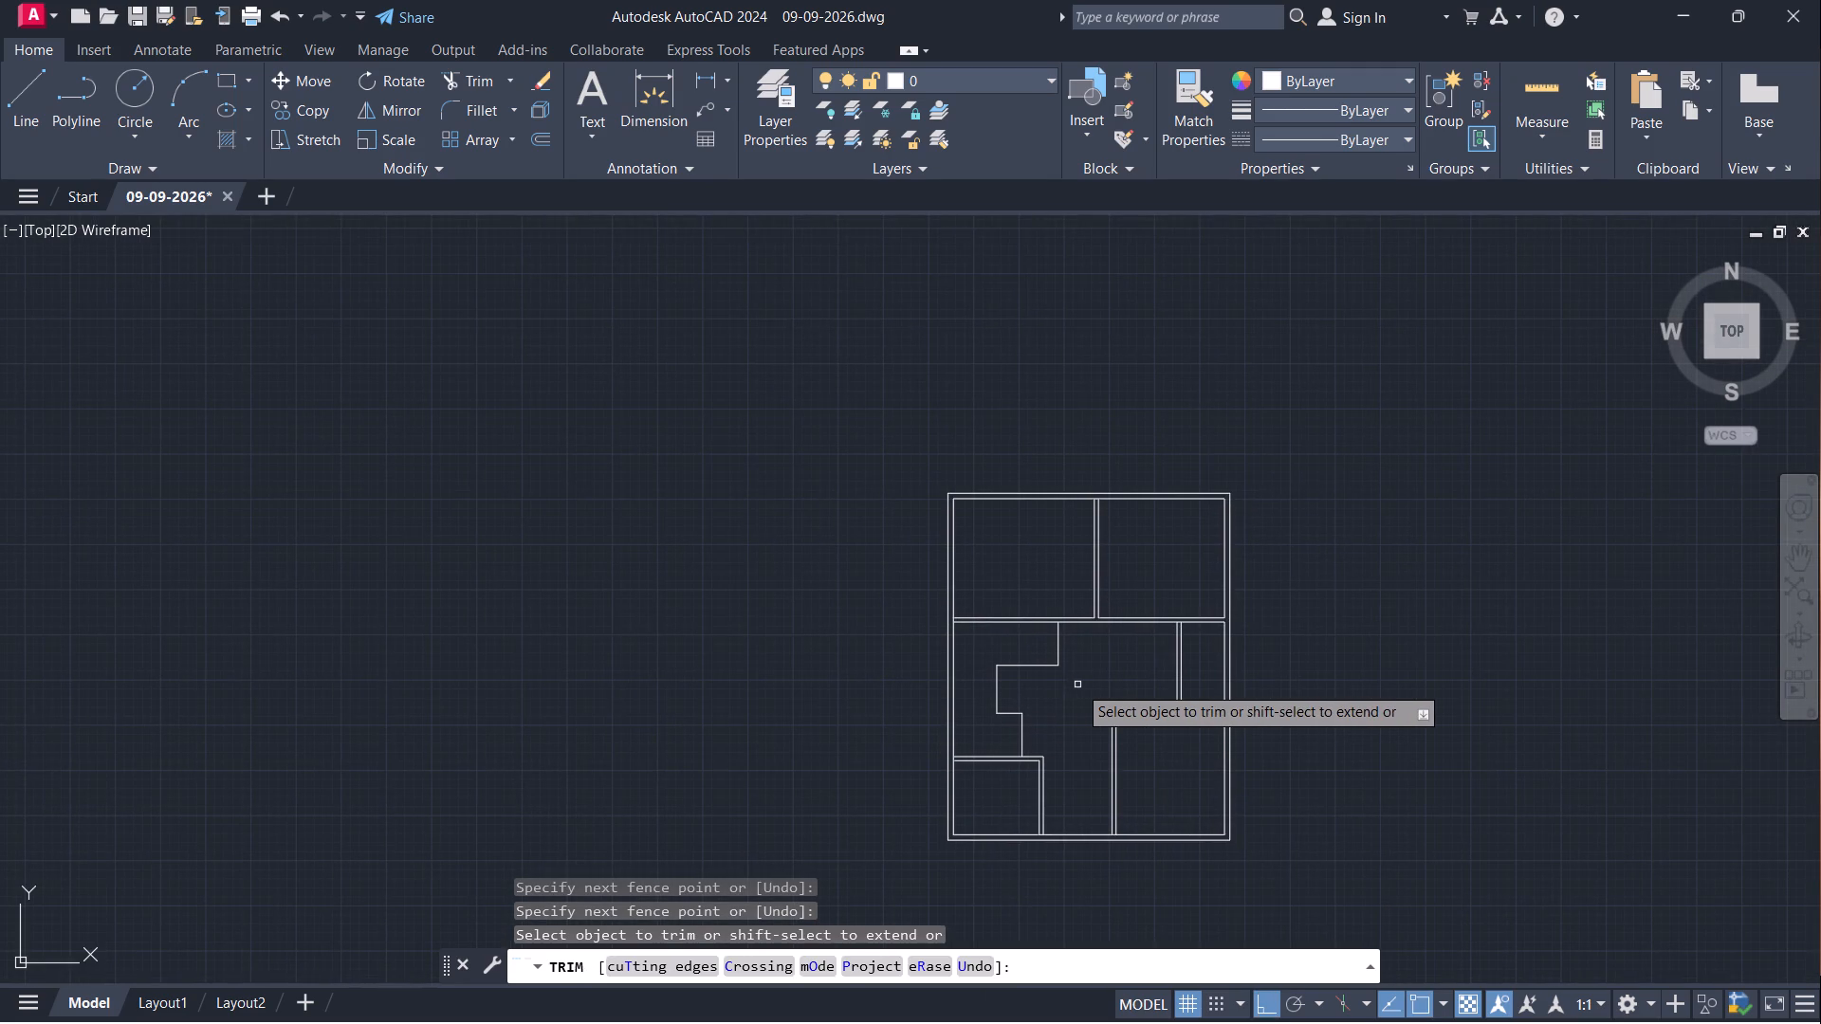
pyautogui.scroll(2, 1077, 686)
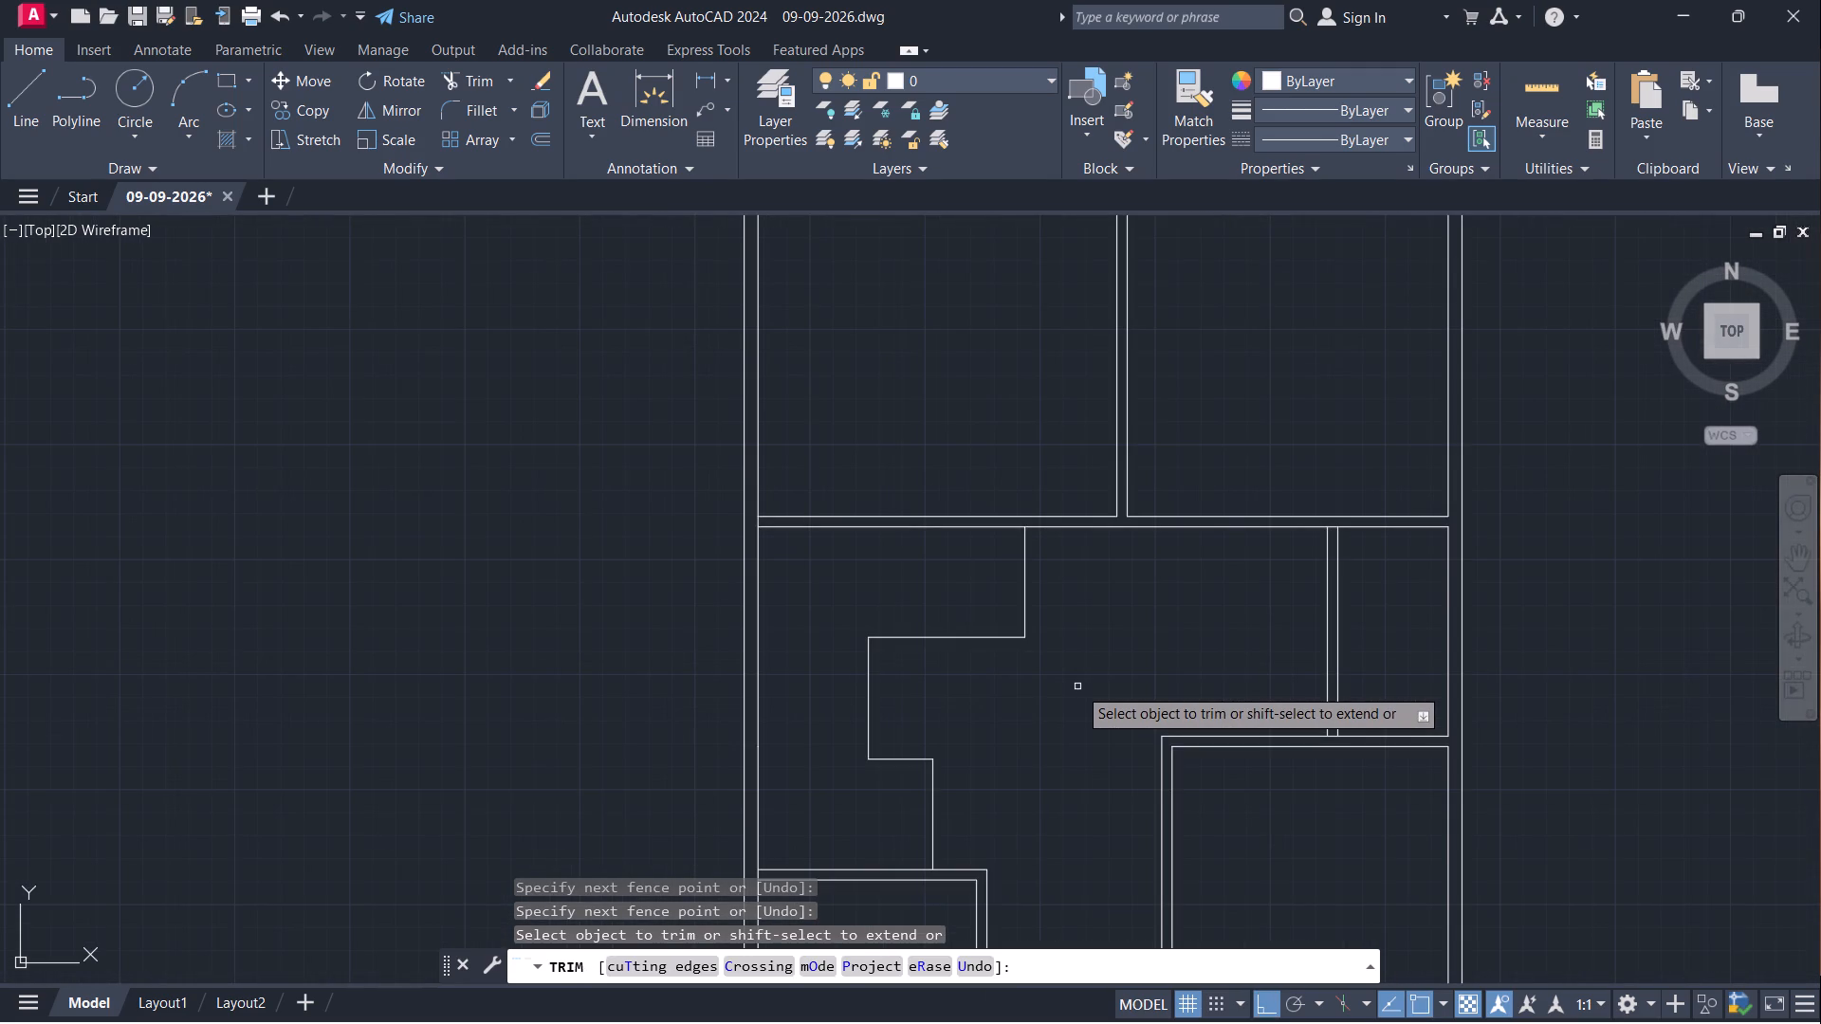
pyautogui.press('Escape')
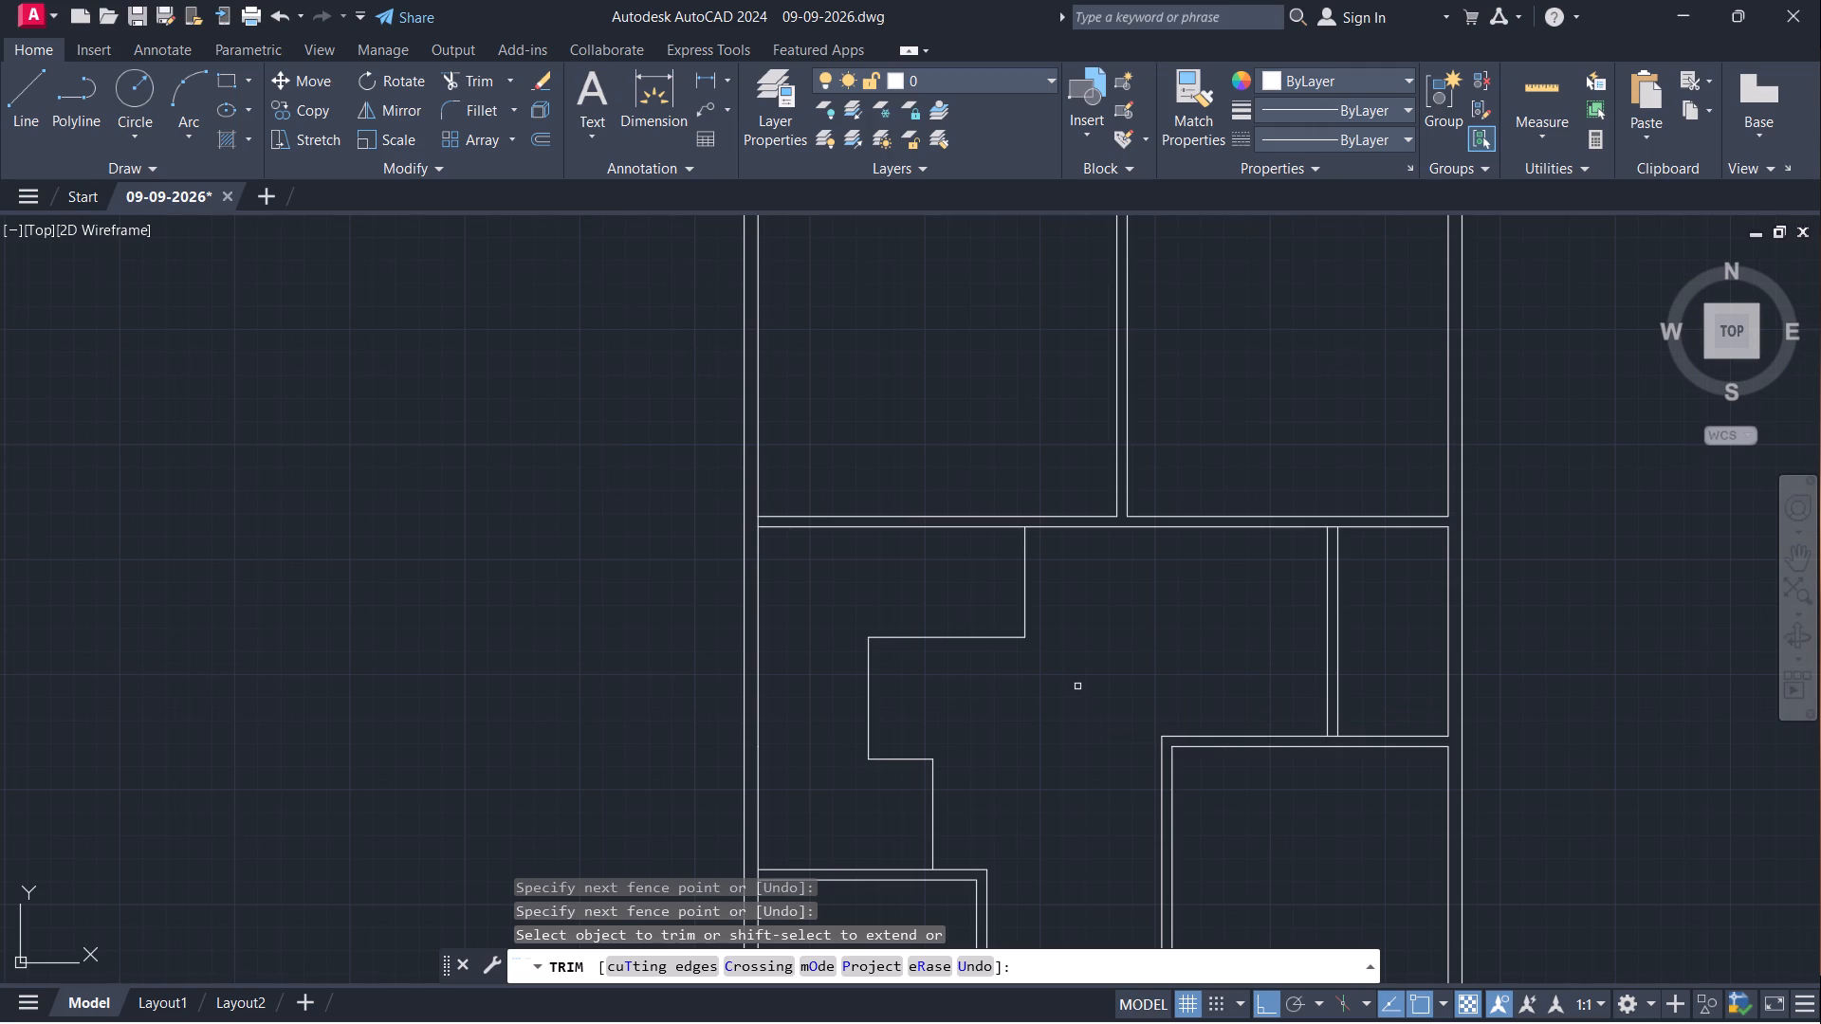
pyautogui.press('l')
pyautogui.press('Escape')
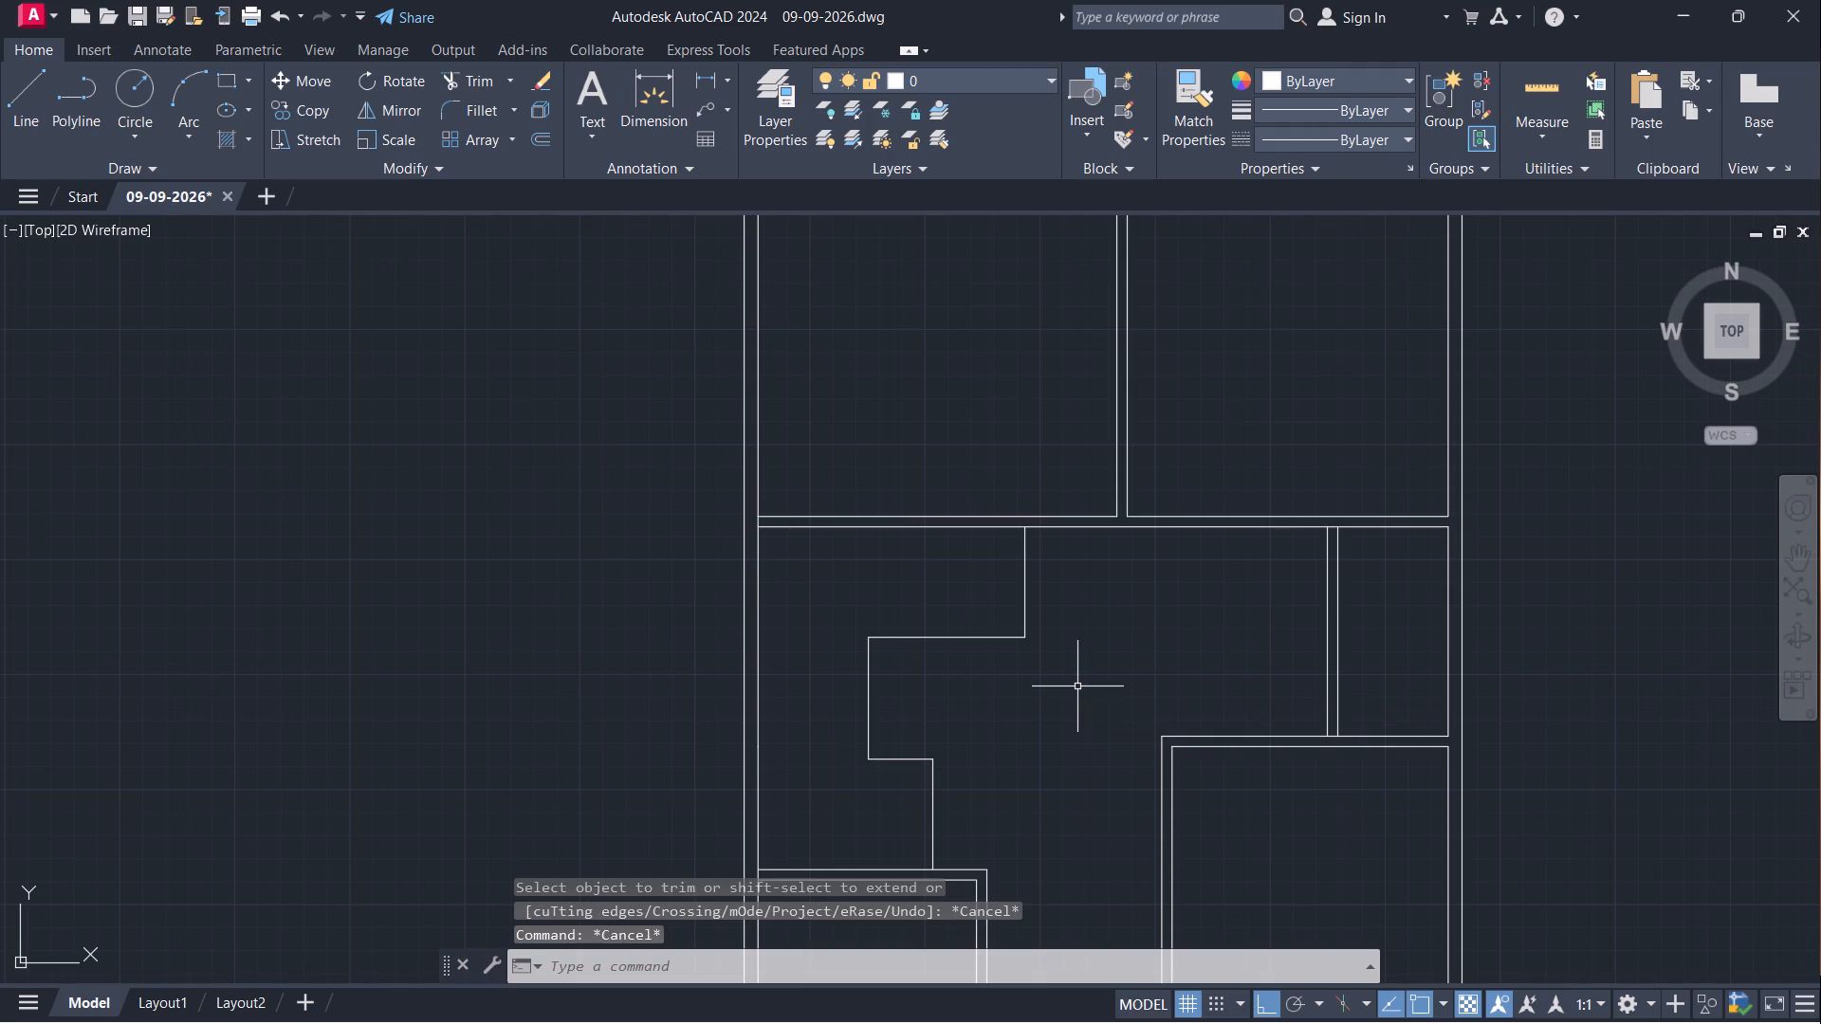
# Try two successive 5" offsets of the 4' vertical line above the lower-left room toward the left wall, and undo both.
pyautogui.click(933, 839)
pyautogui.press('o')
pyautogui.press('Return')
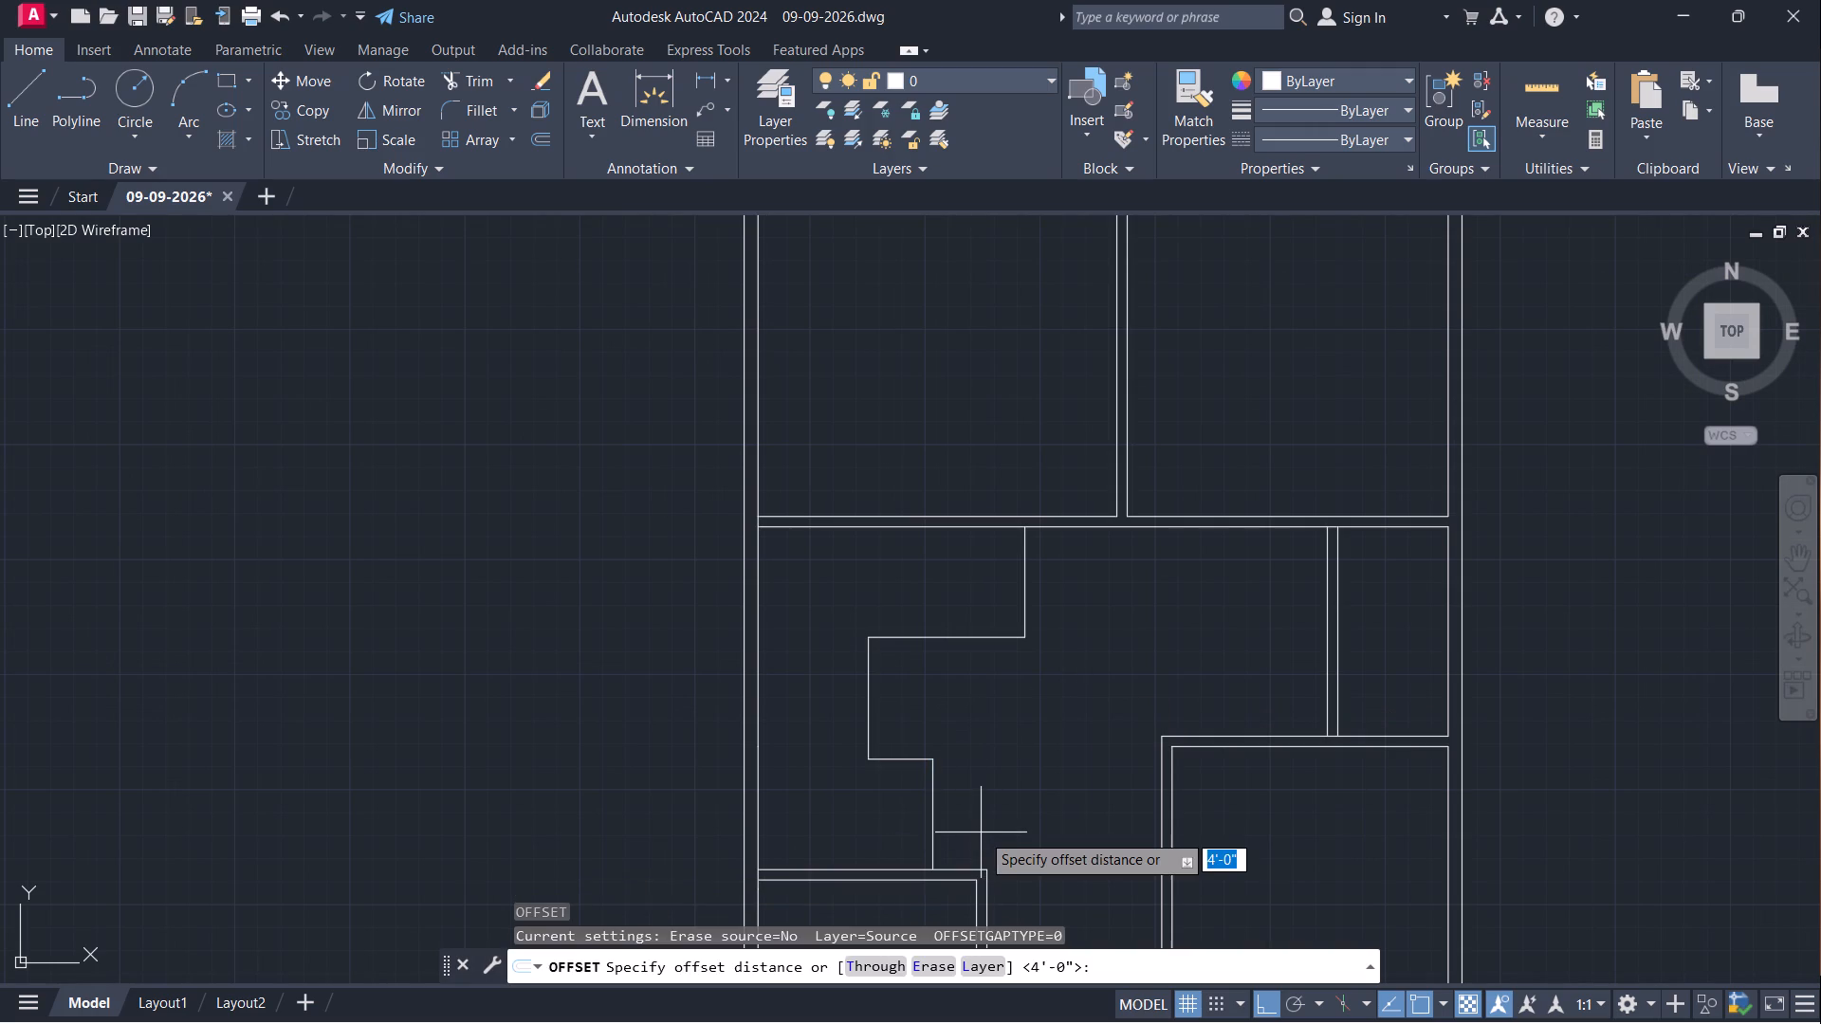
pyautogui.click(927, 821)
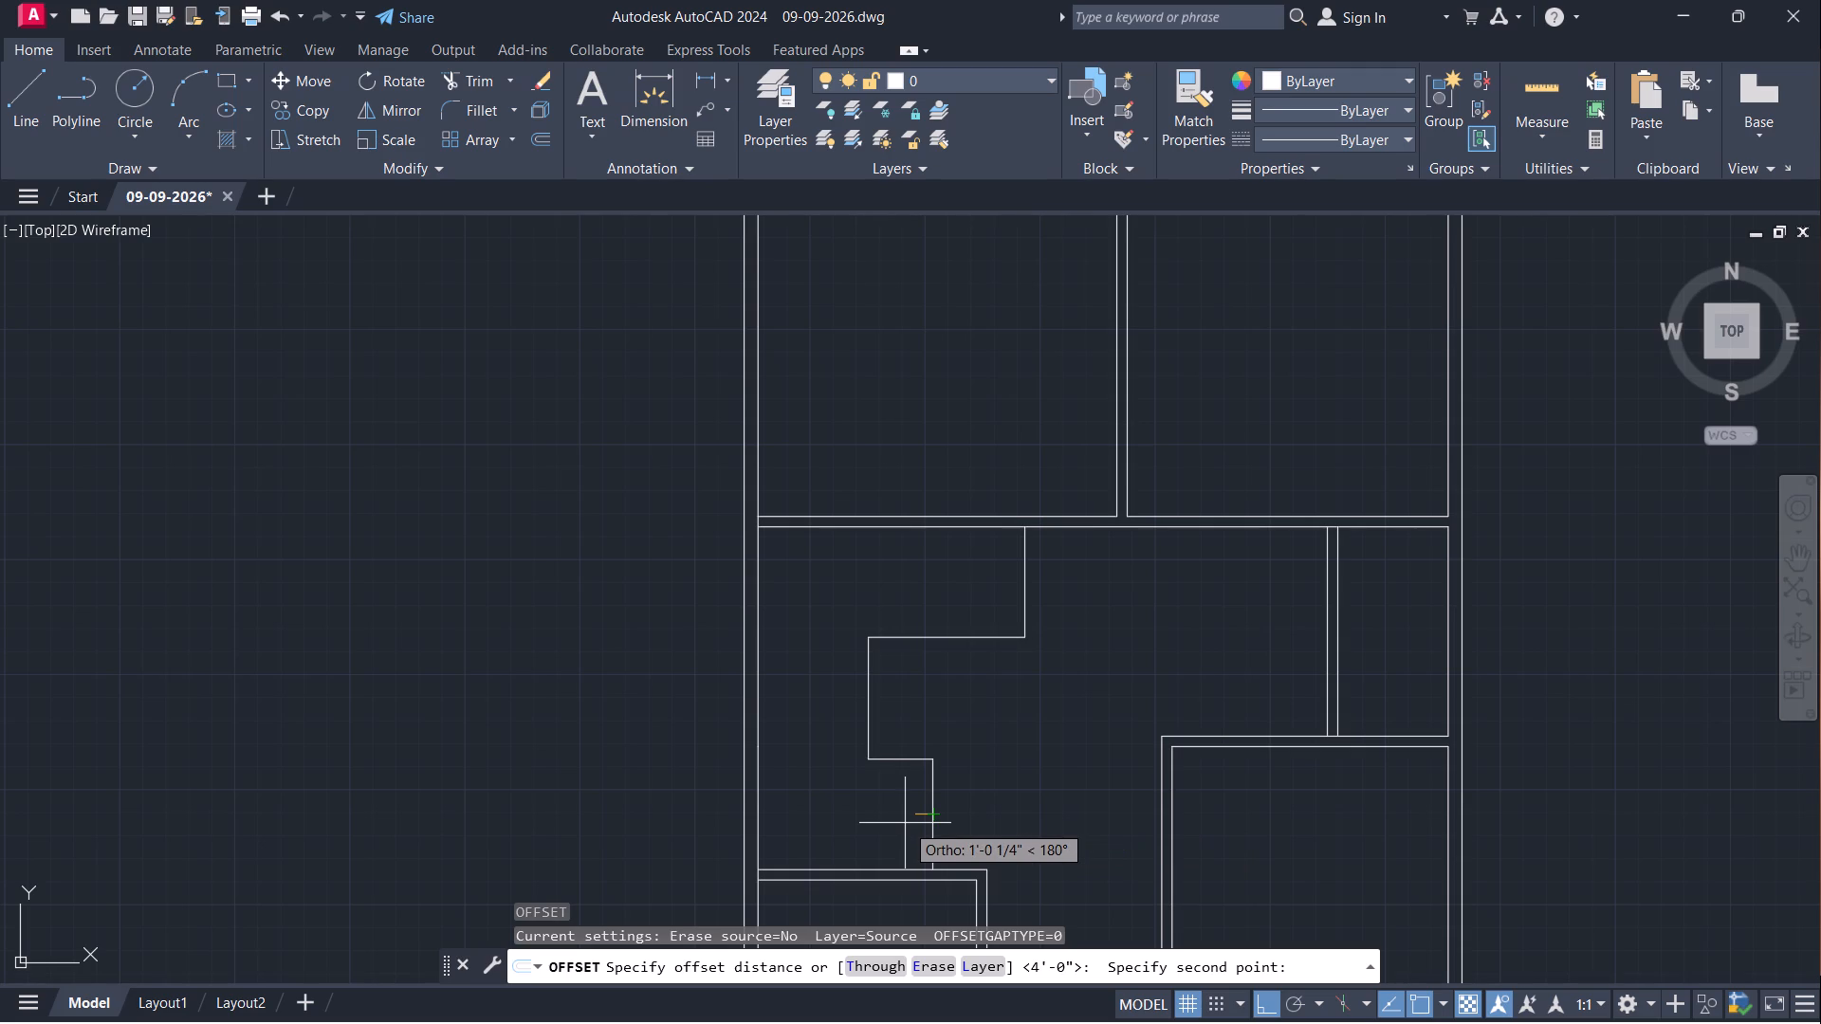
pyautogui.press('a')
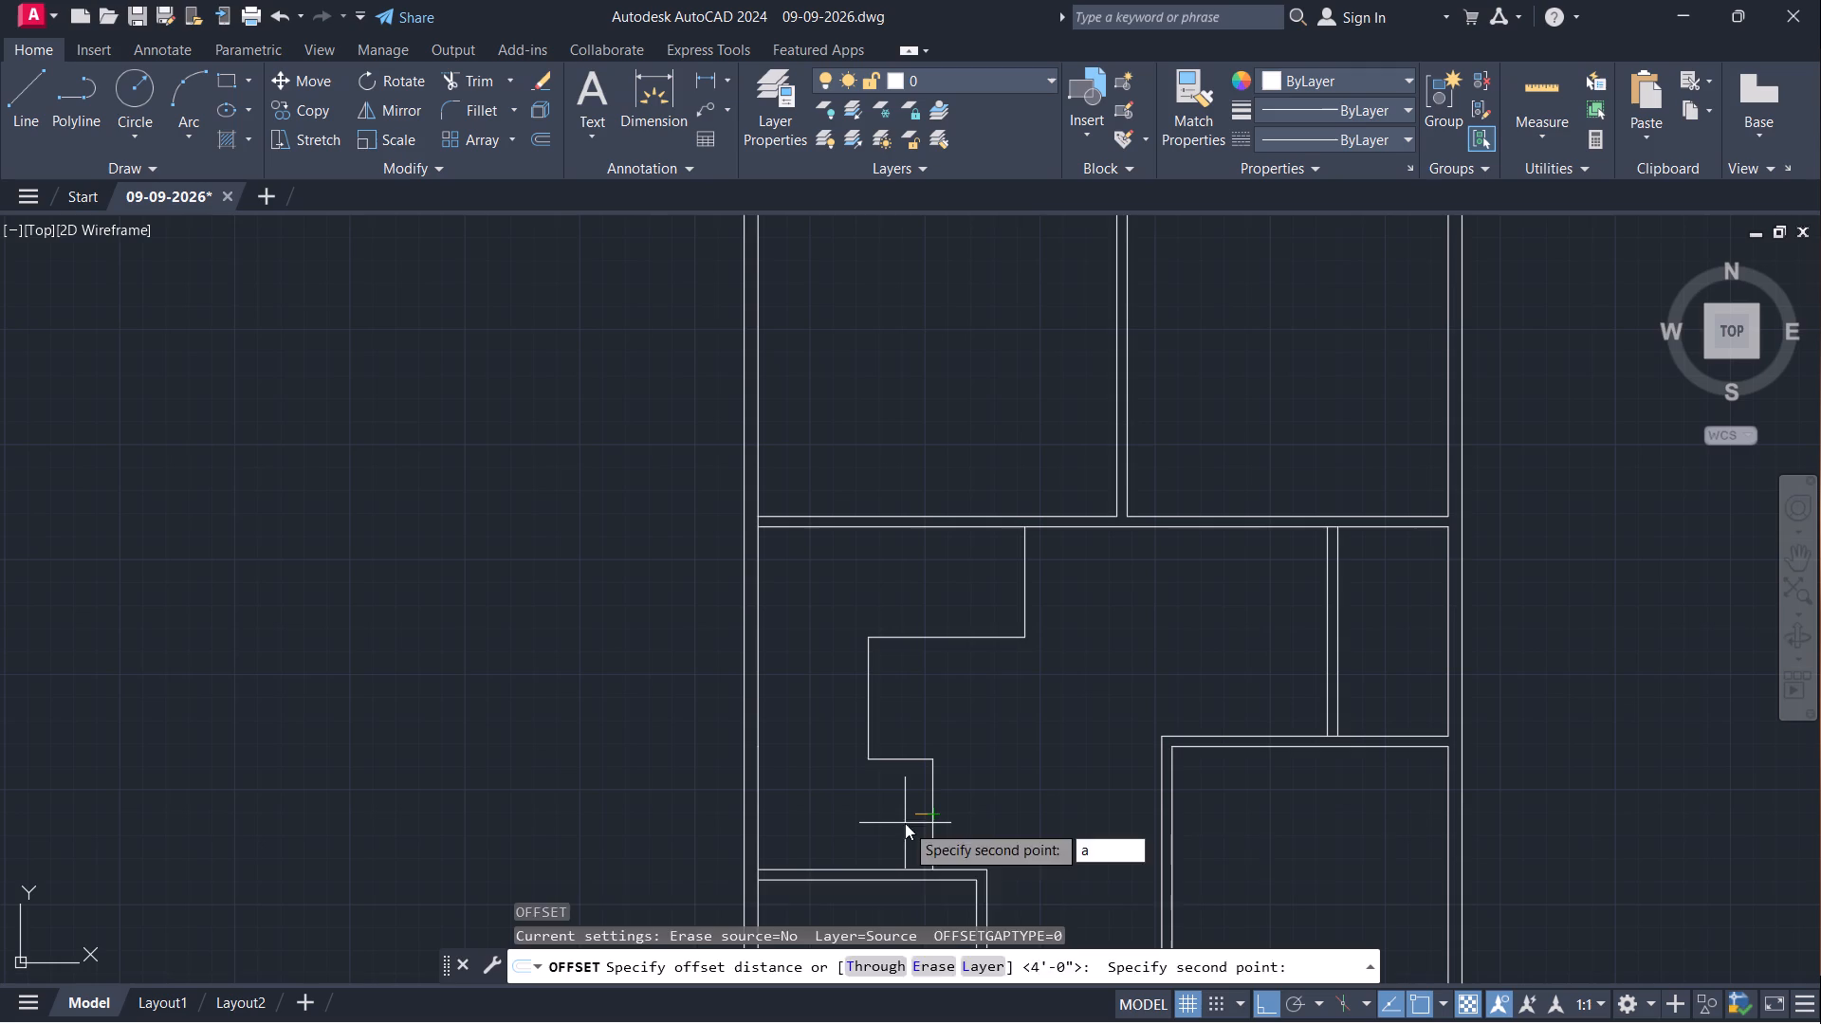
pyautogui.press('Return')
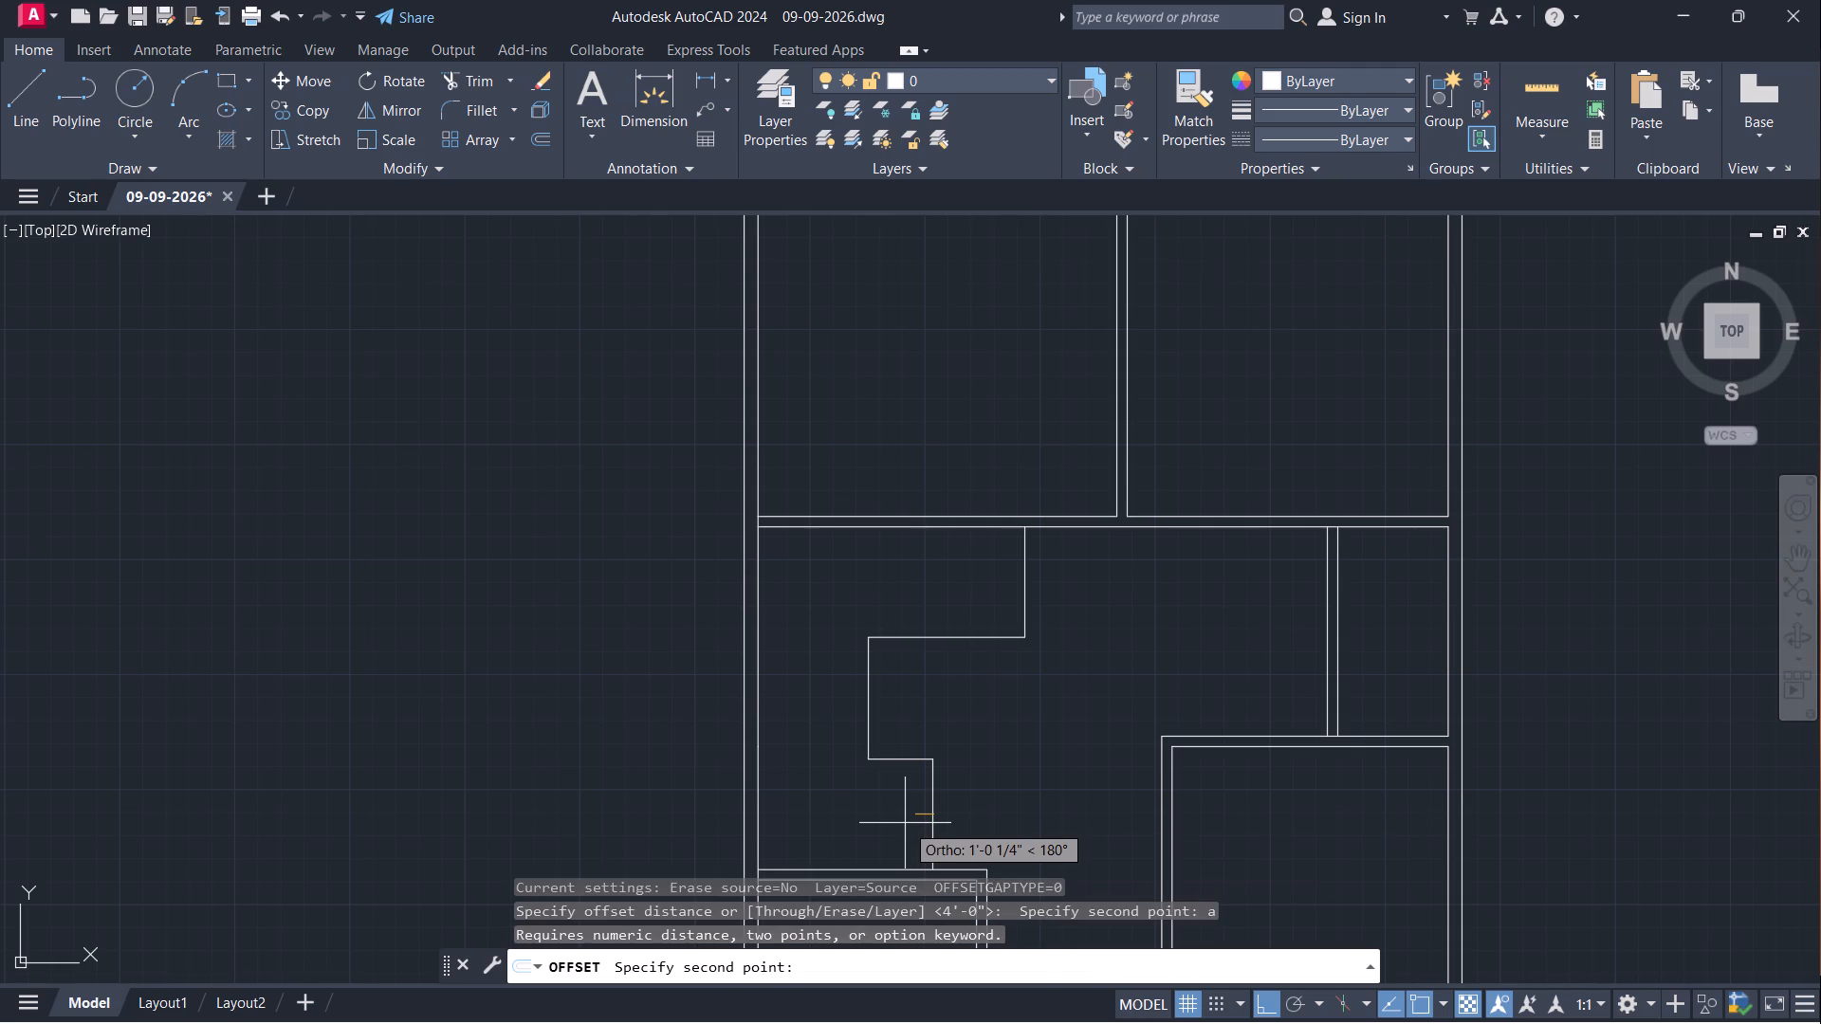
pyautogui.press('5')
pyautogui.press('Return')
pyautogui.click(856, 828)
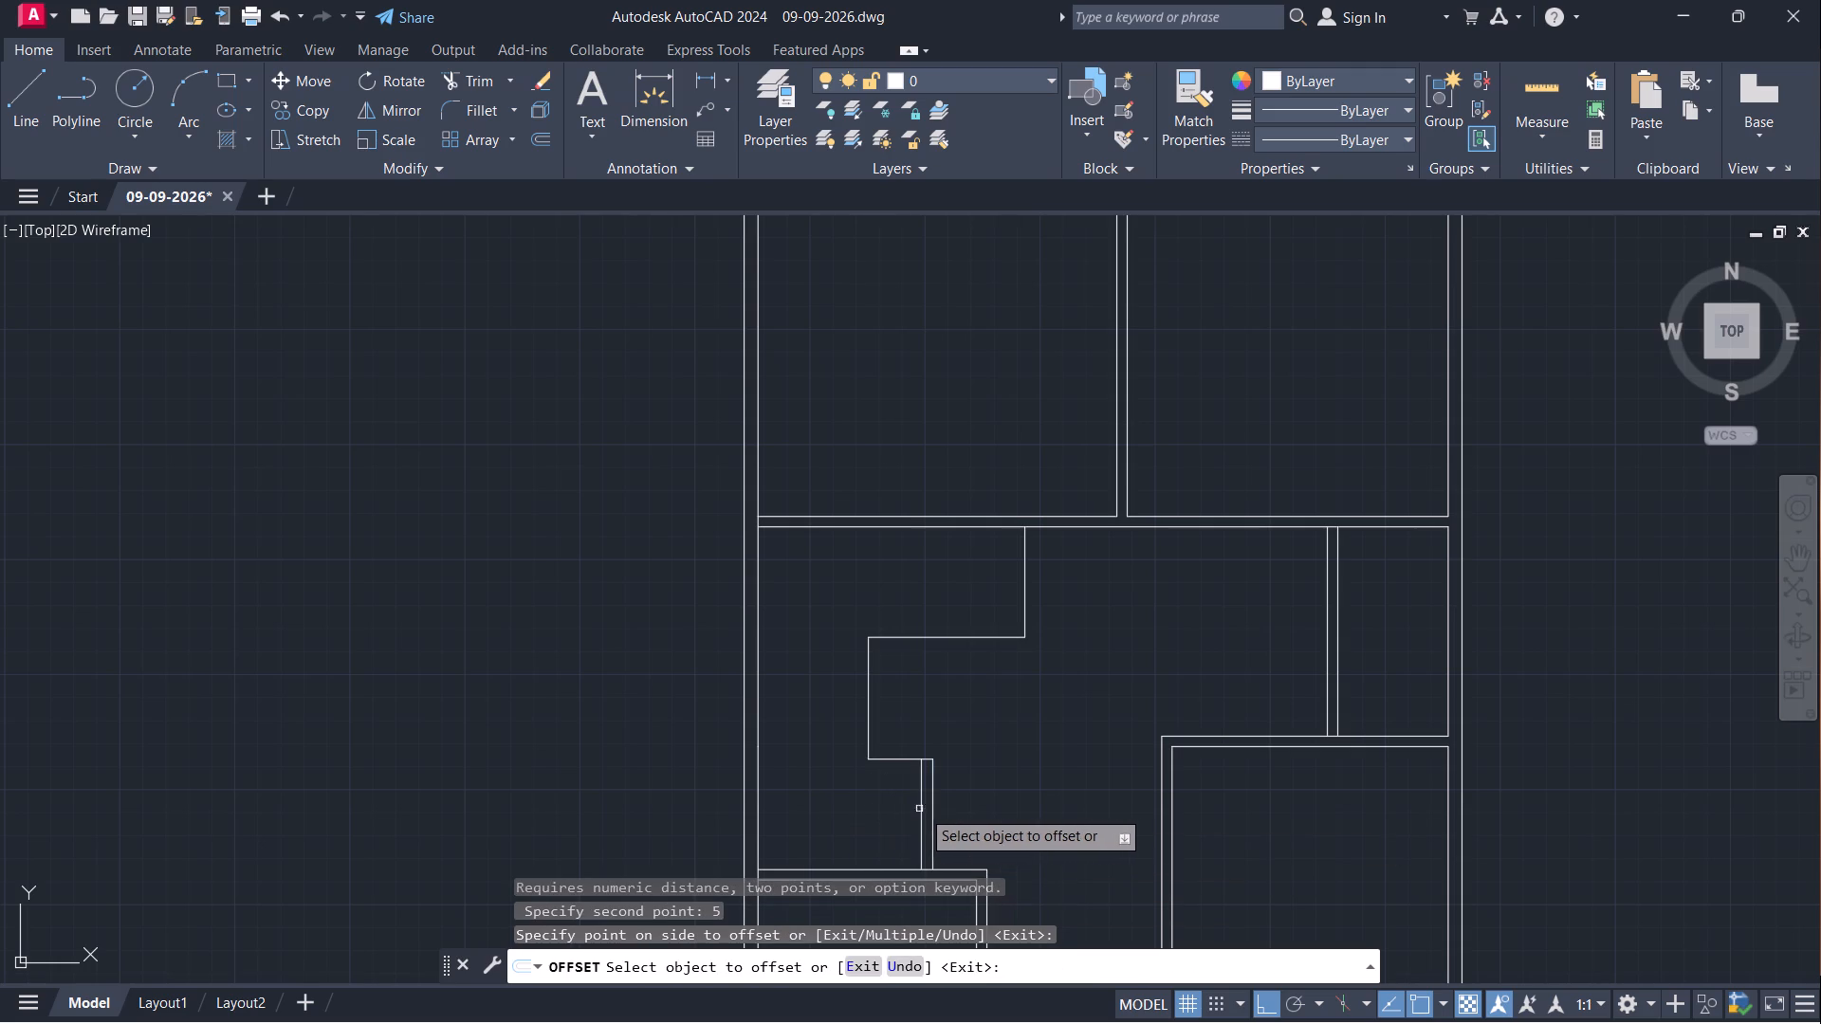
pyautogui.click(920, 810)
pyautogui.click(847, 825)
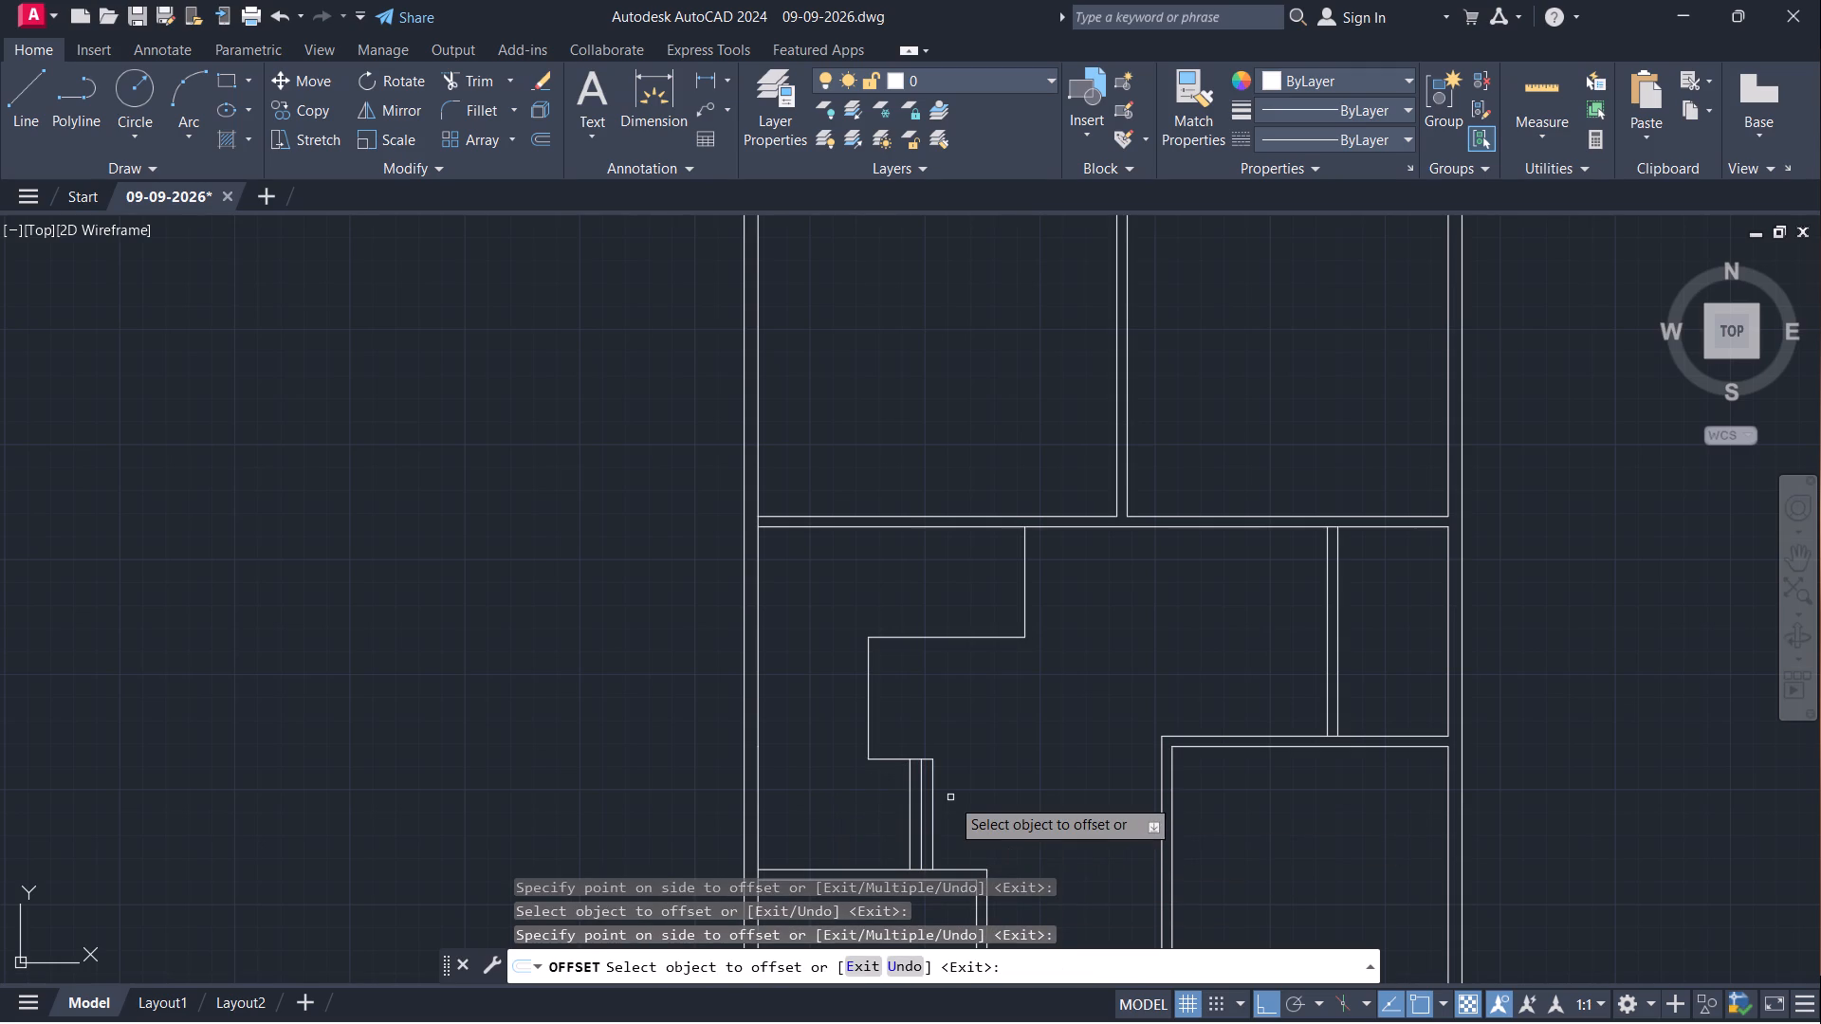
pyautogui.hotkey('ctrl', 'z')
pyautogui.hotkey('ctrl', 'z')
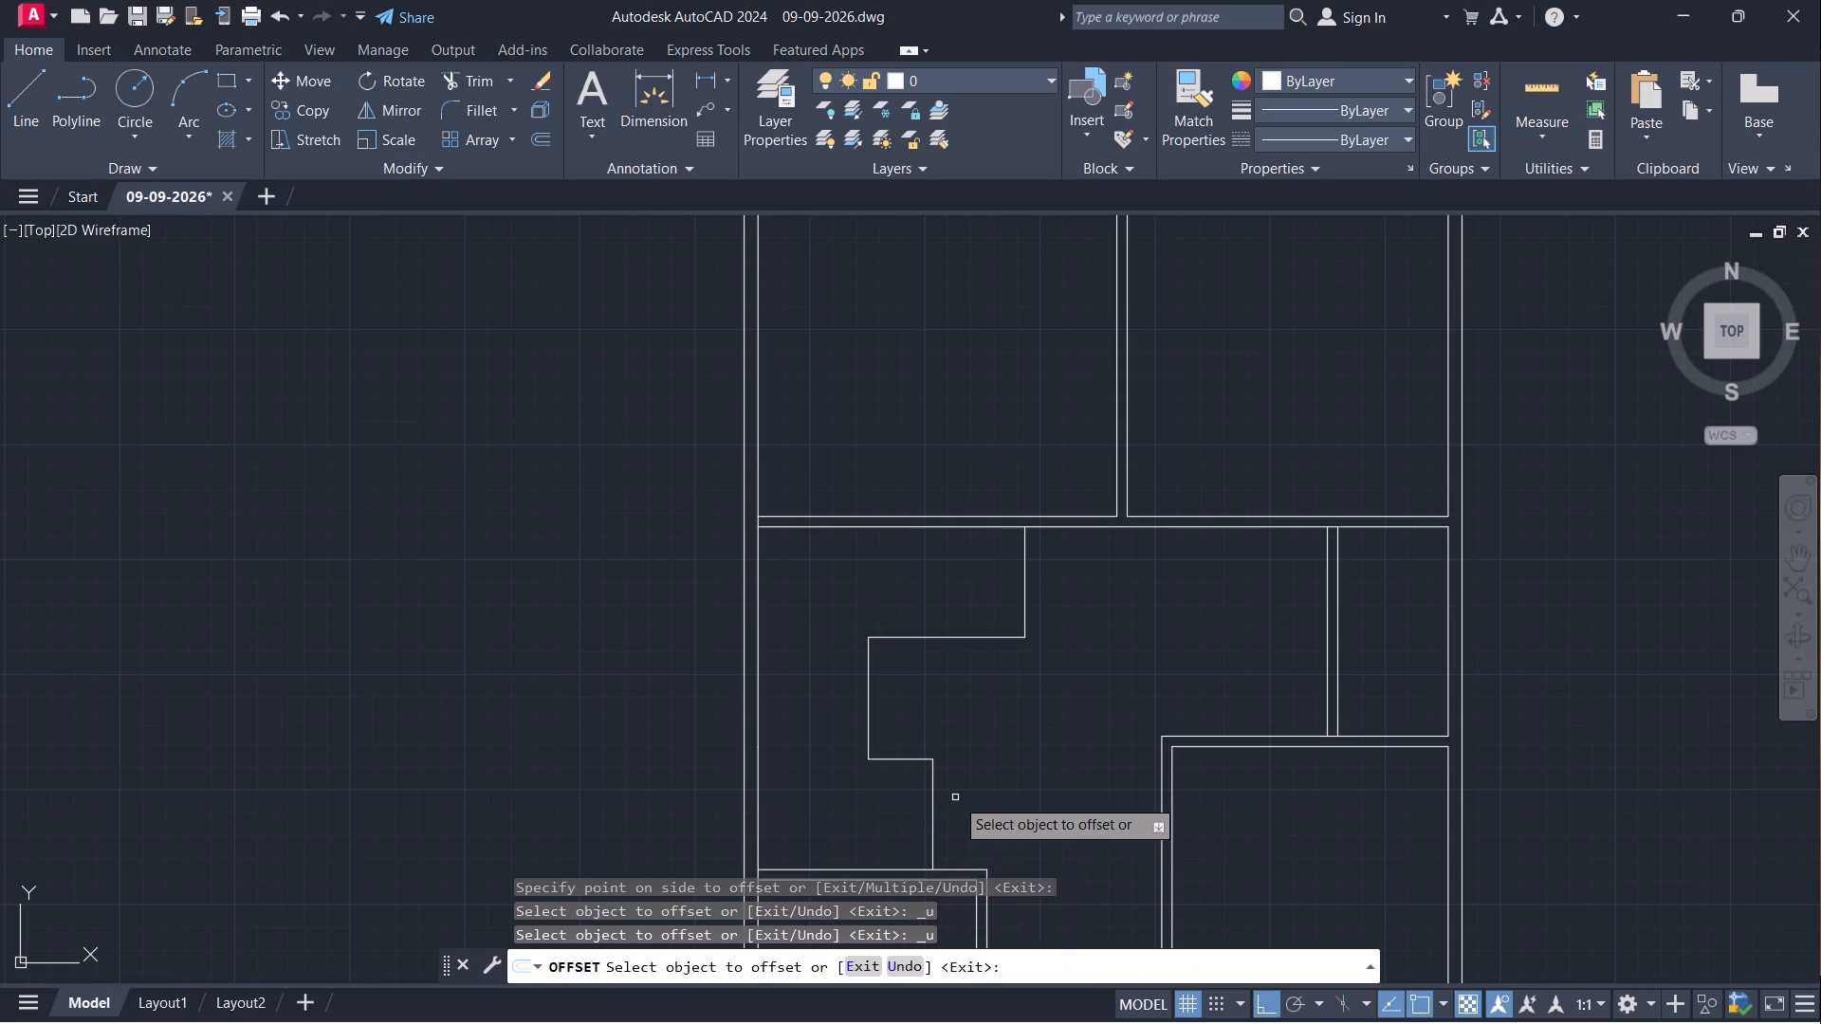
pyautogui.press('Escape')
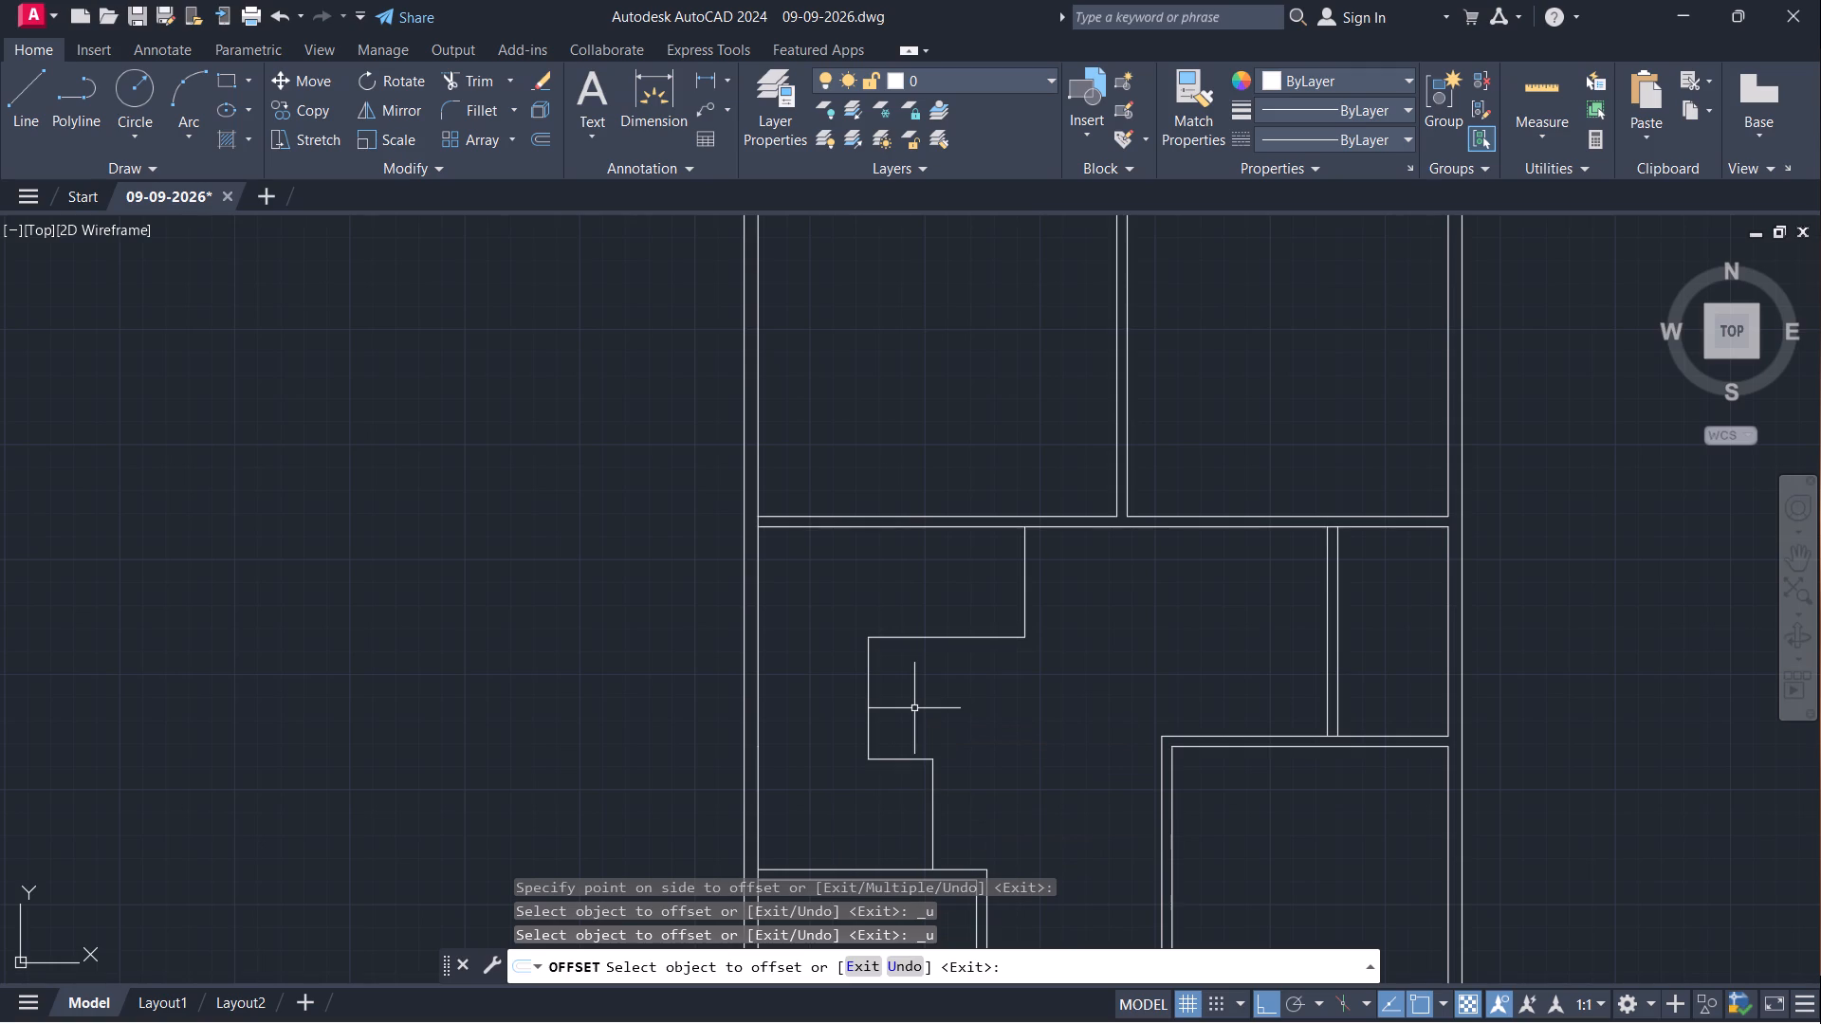
# Copy the 4' vertical line above the lower-left room toward the left wall as a 5-item array at 10" spacing.
pyautogui.click(931, 779)
pyautogui.moveTo(981, 839); pyautogui.dragTo(1000, 733, button='middle')
pyautogui.write('co')
pyautogui.press('Return')
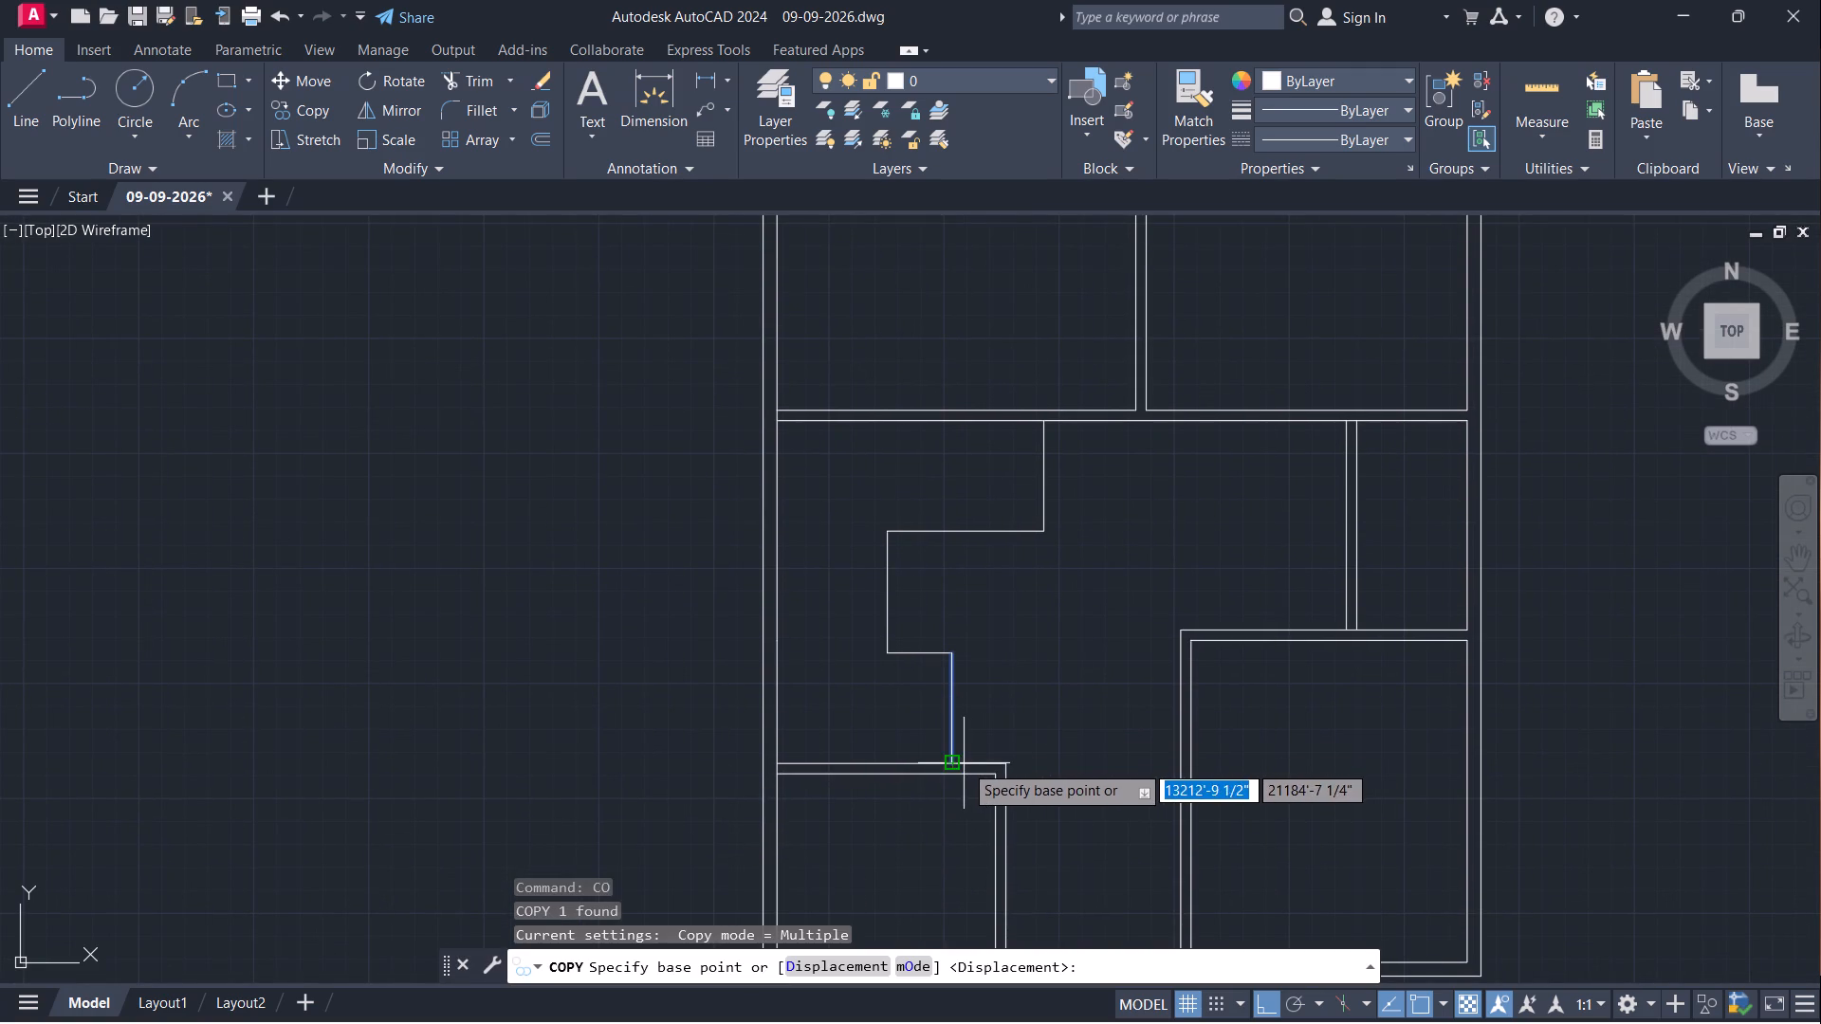
pyautogui.click(961, 763)
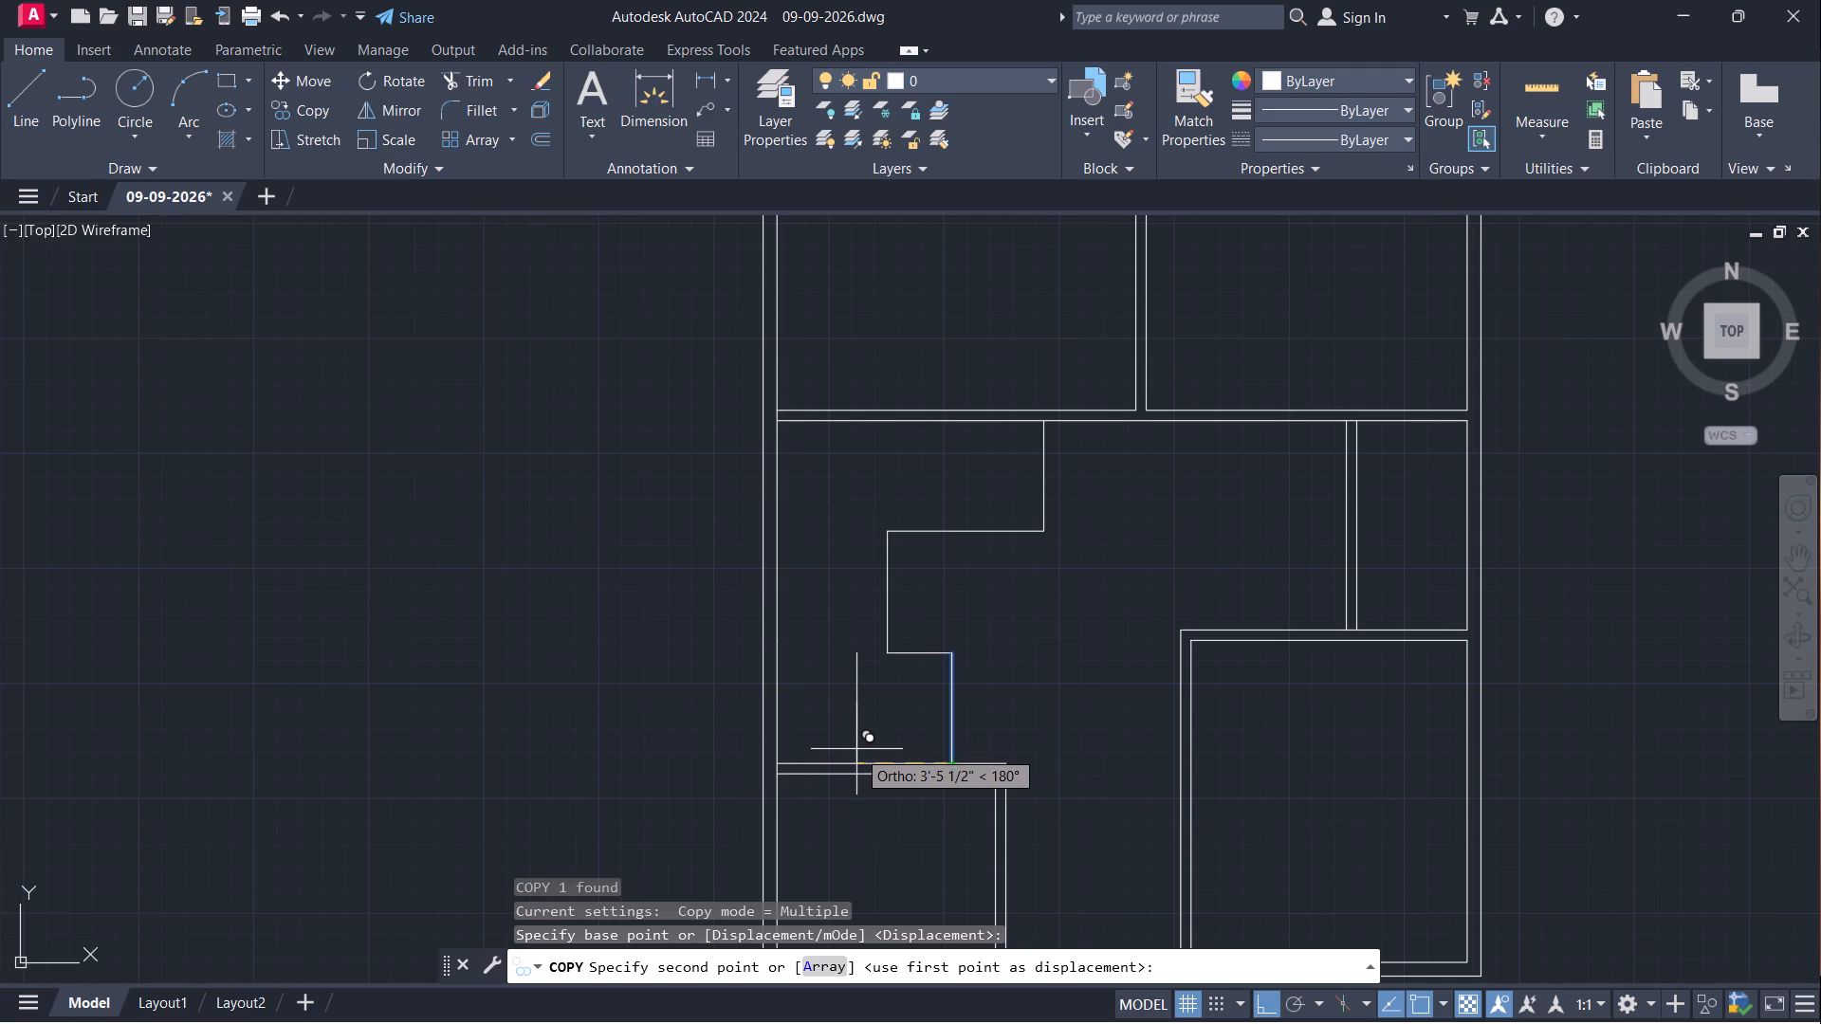
pyautogui.press('a')
pyautogui.press('Return')
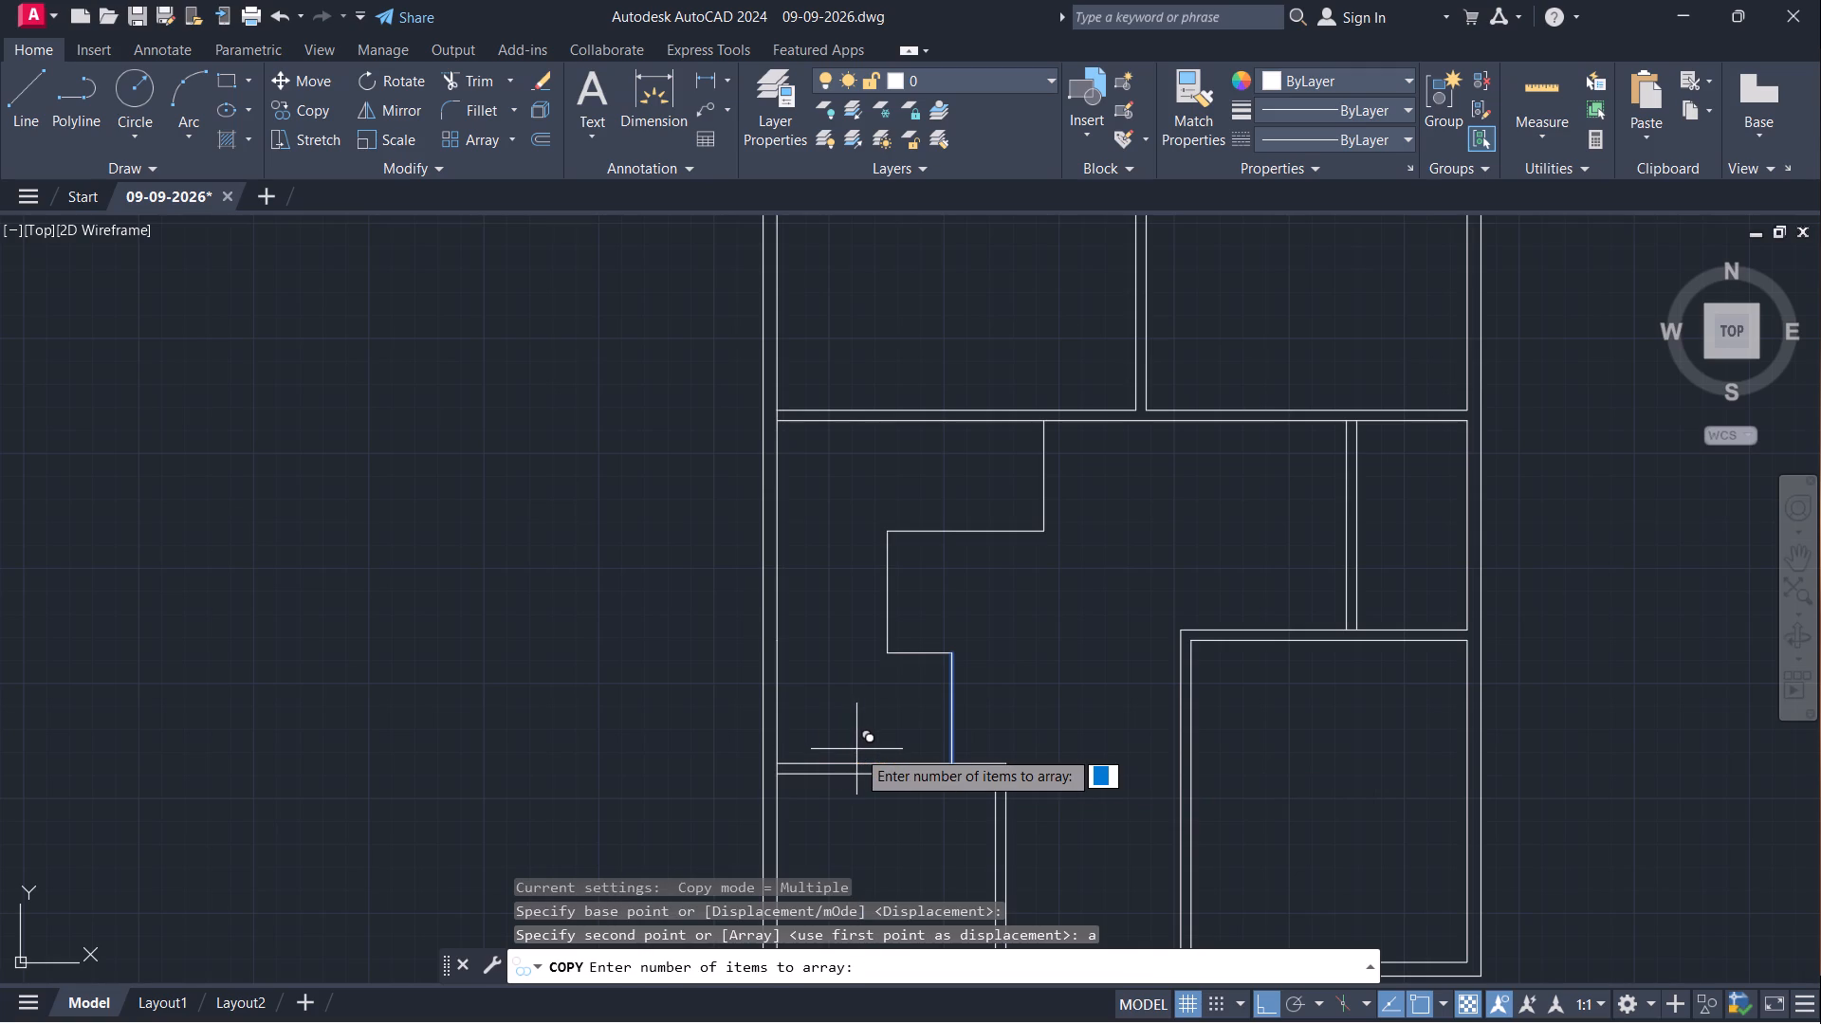
pyautogui.press('5')
pyautogui.press('Return')
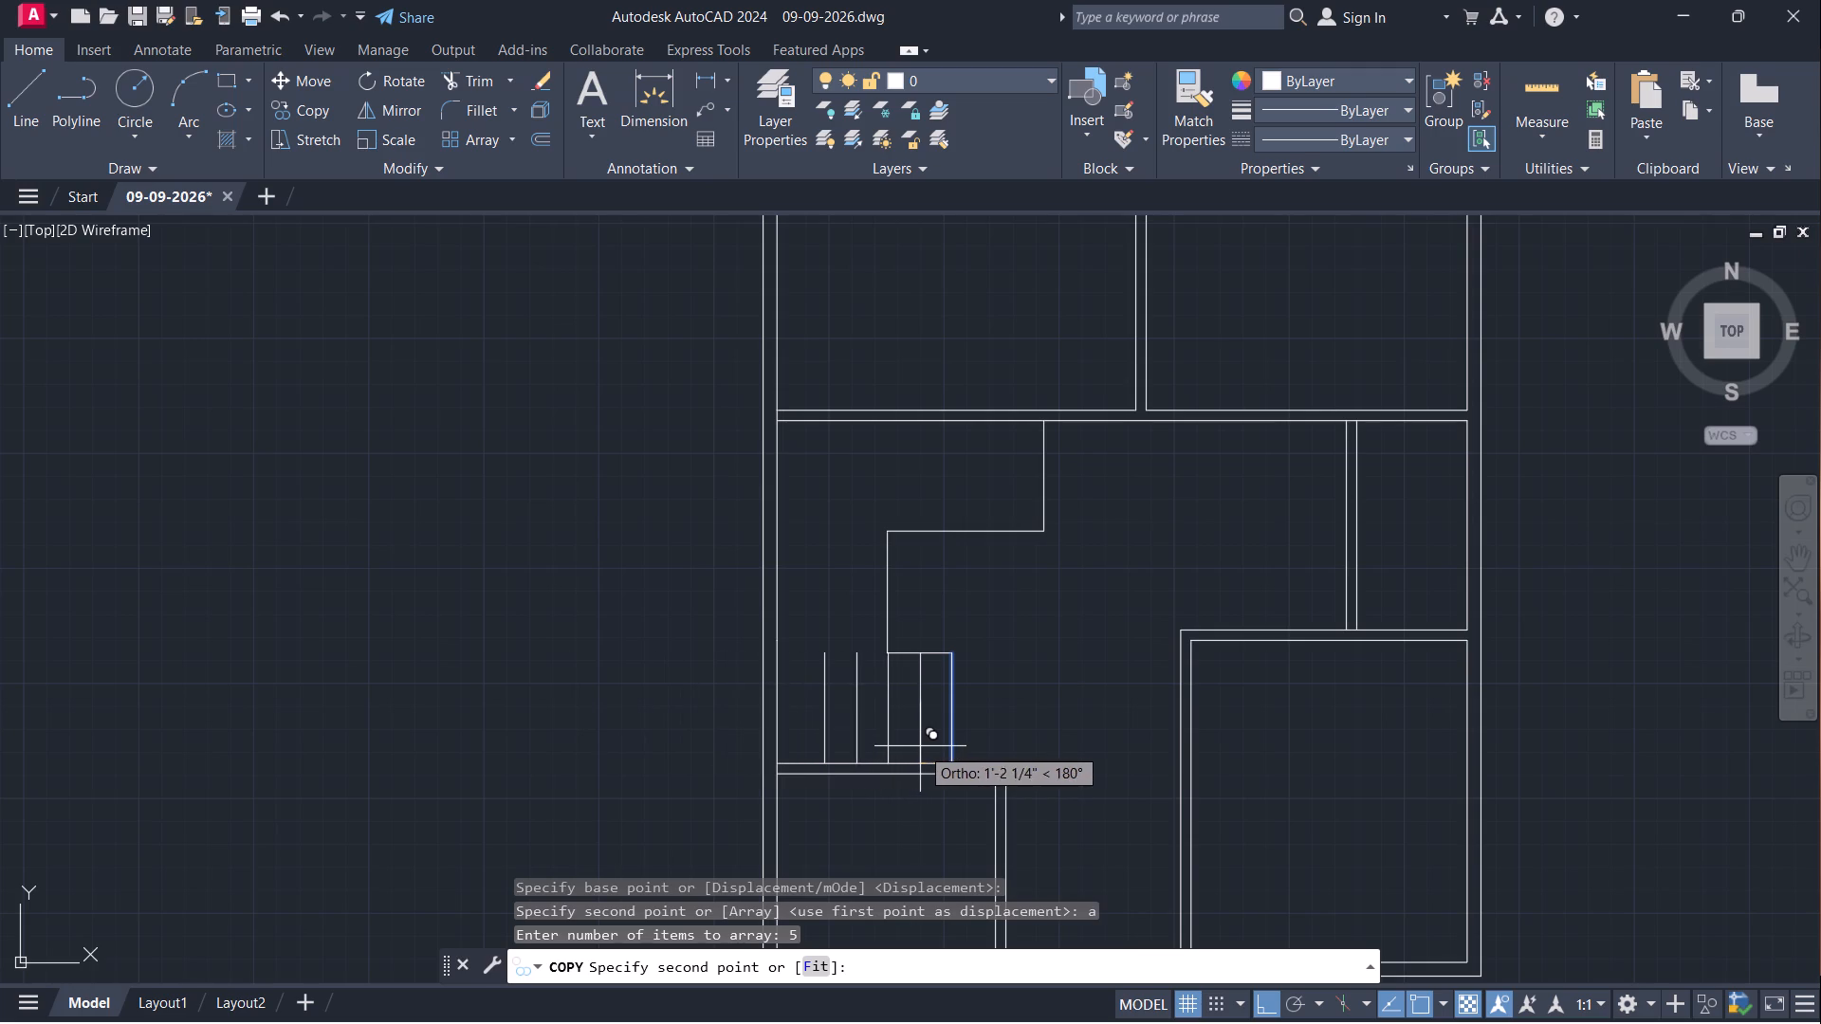
pyautogui.write('10"')
pyautogui.press('Return')
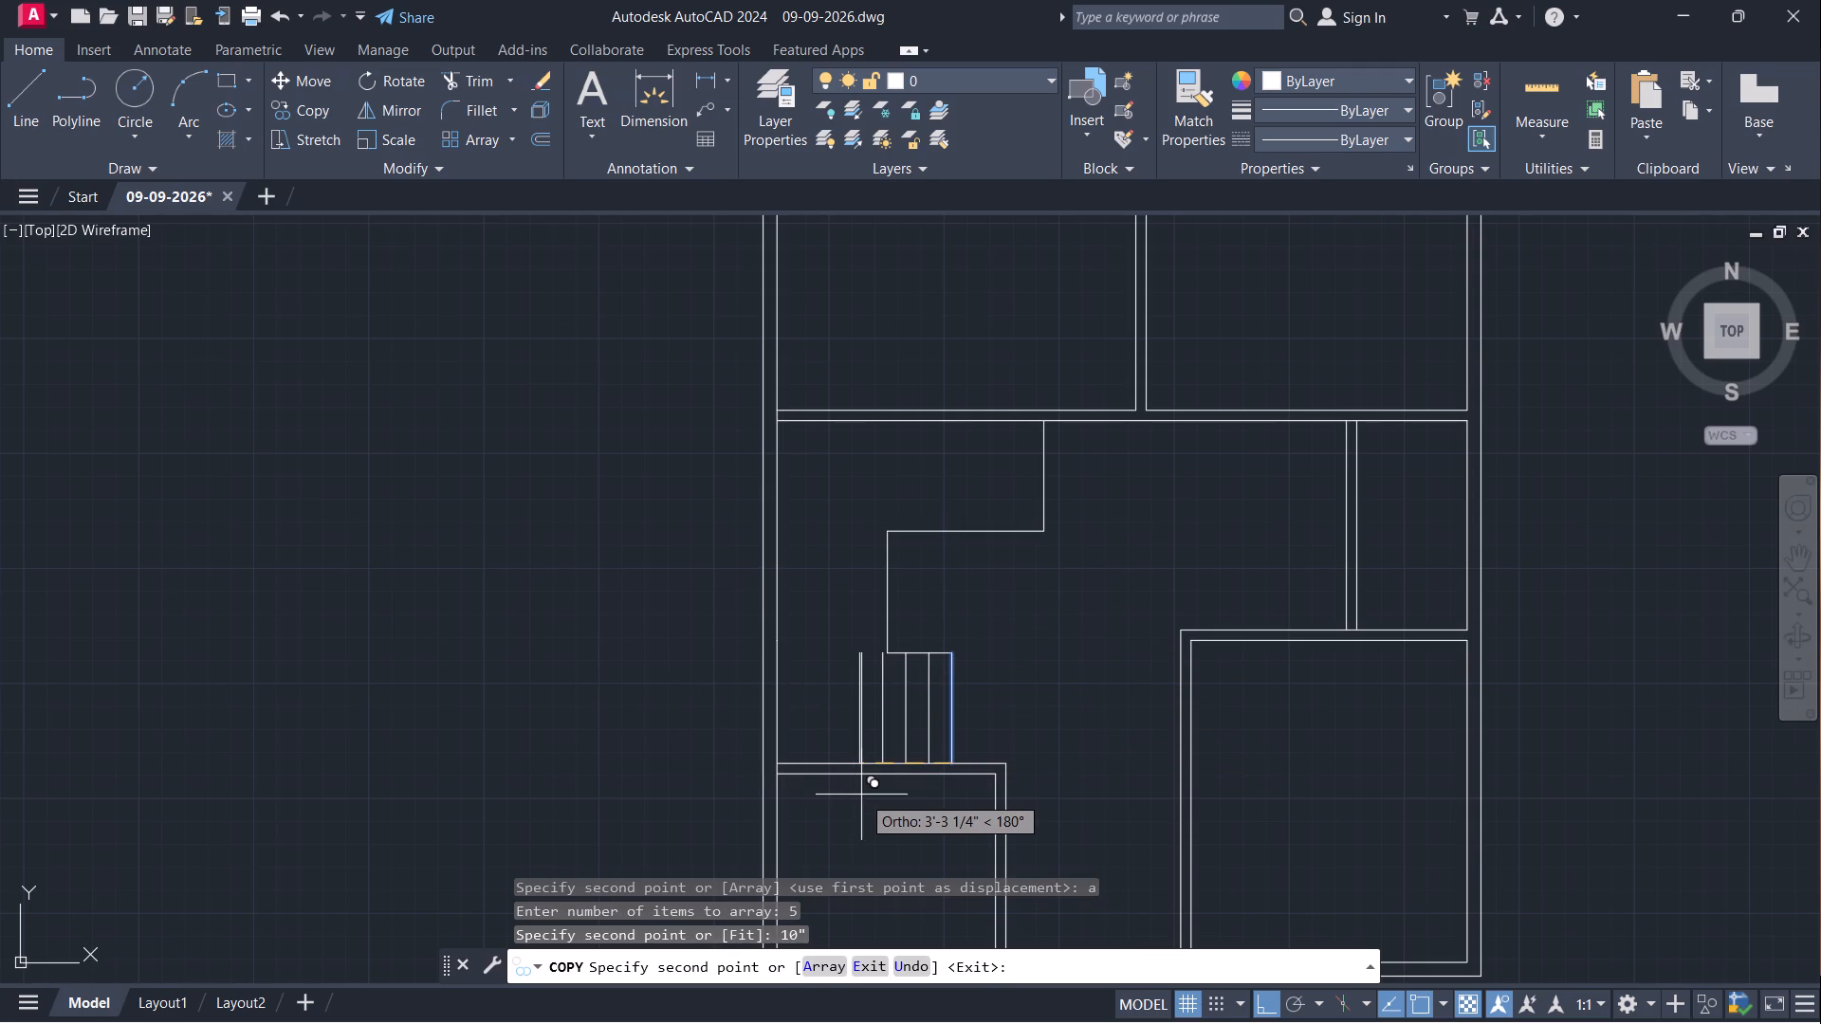
pyautogui.press('Escape')
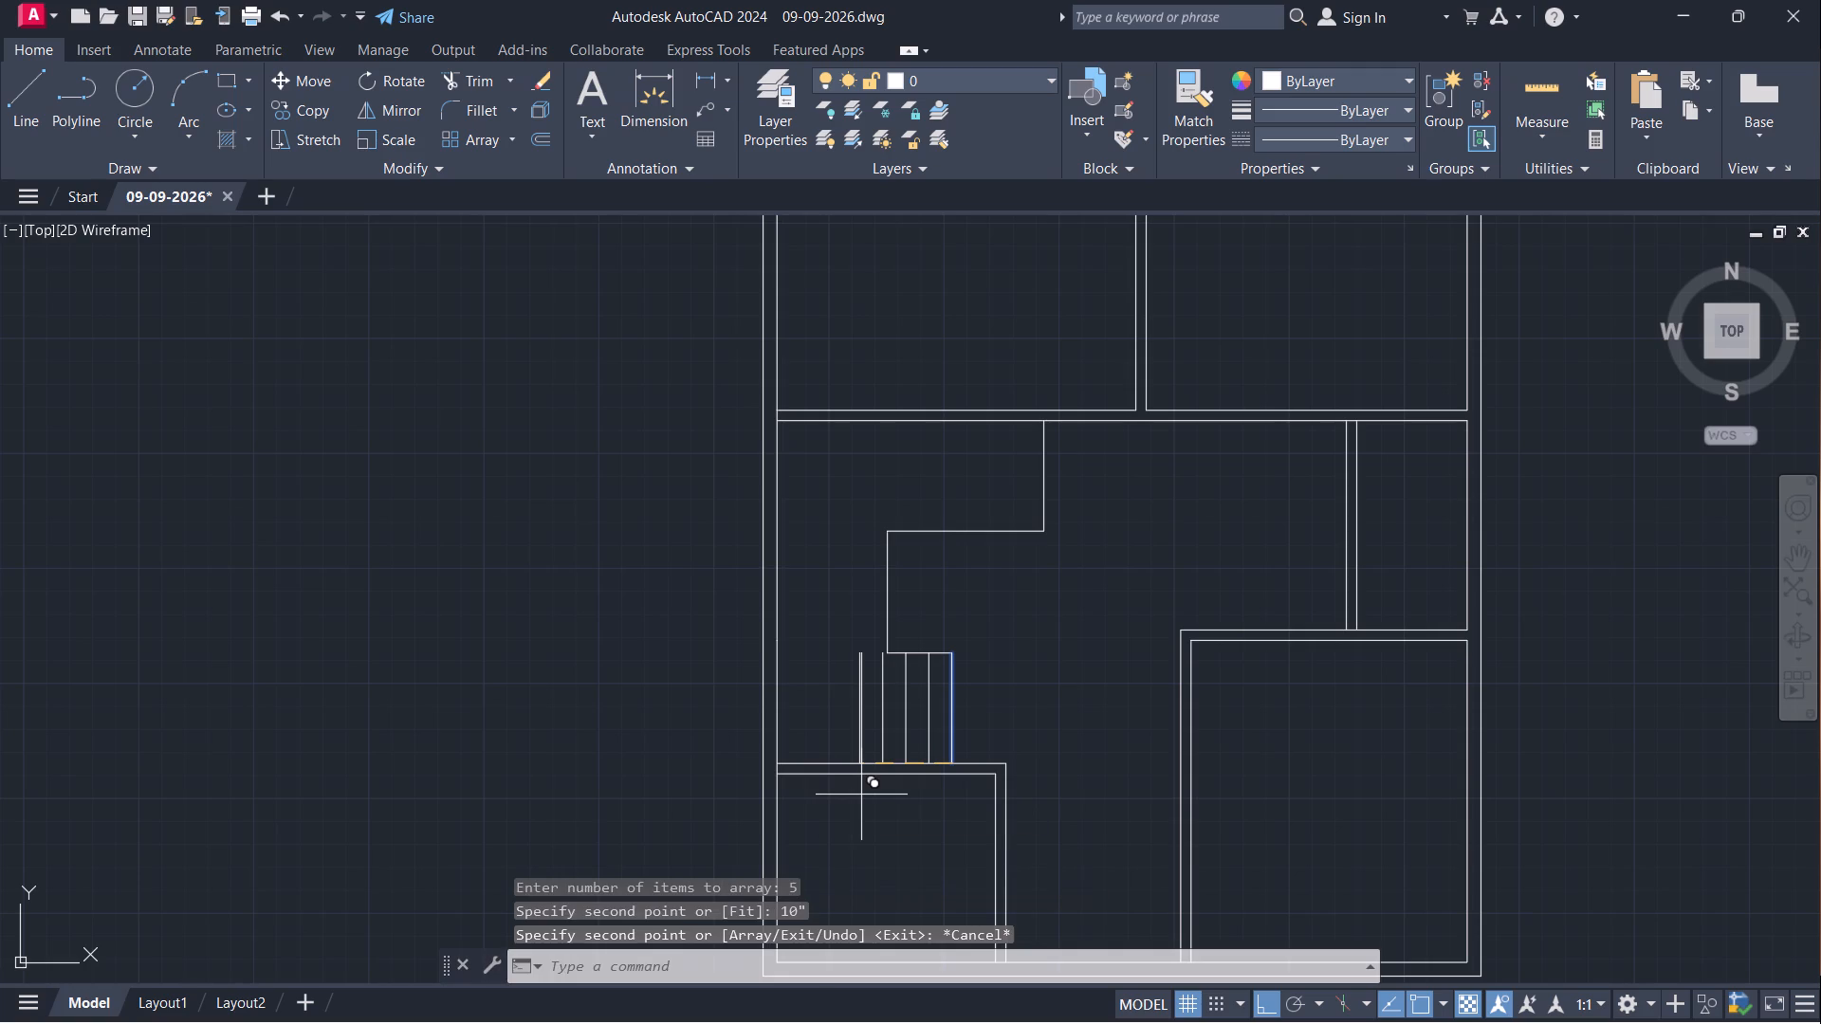
# Move the vertical line joining the two horizontal lines onto the top endpoint of the second arrayed line from the left wall.
pyautogui.scroll(4, 905, 682)
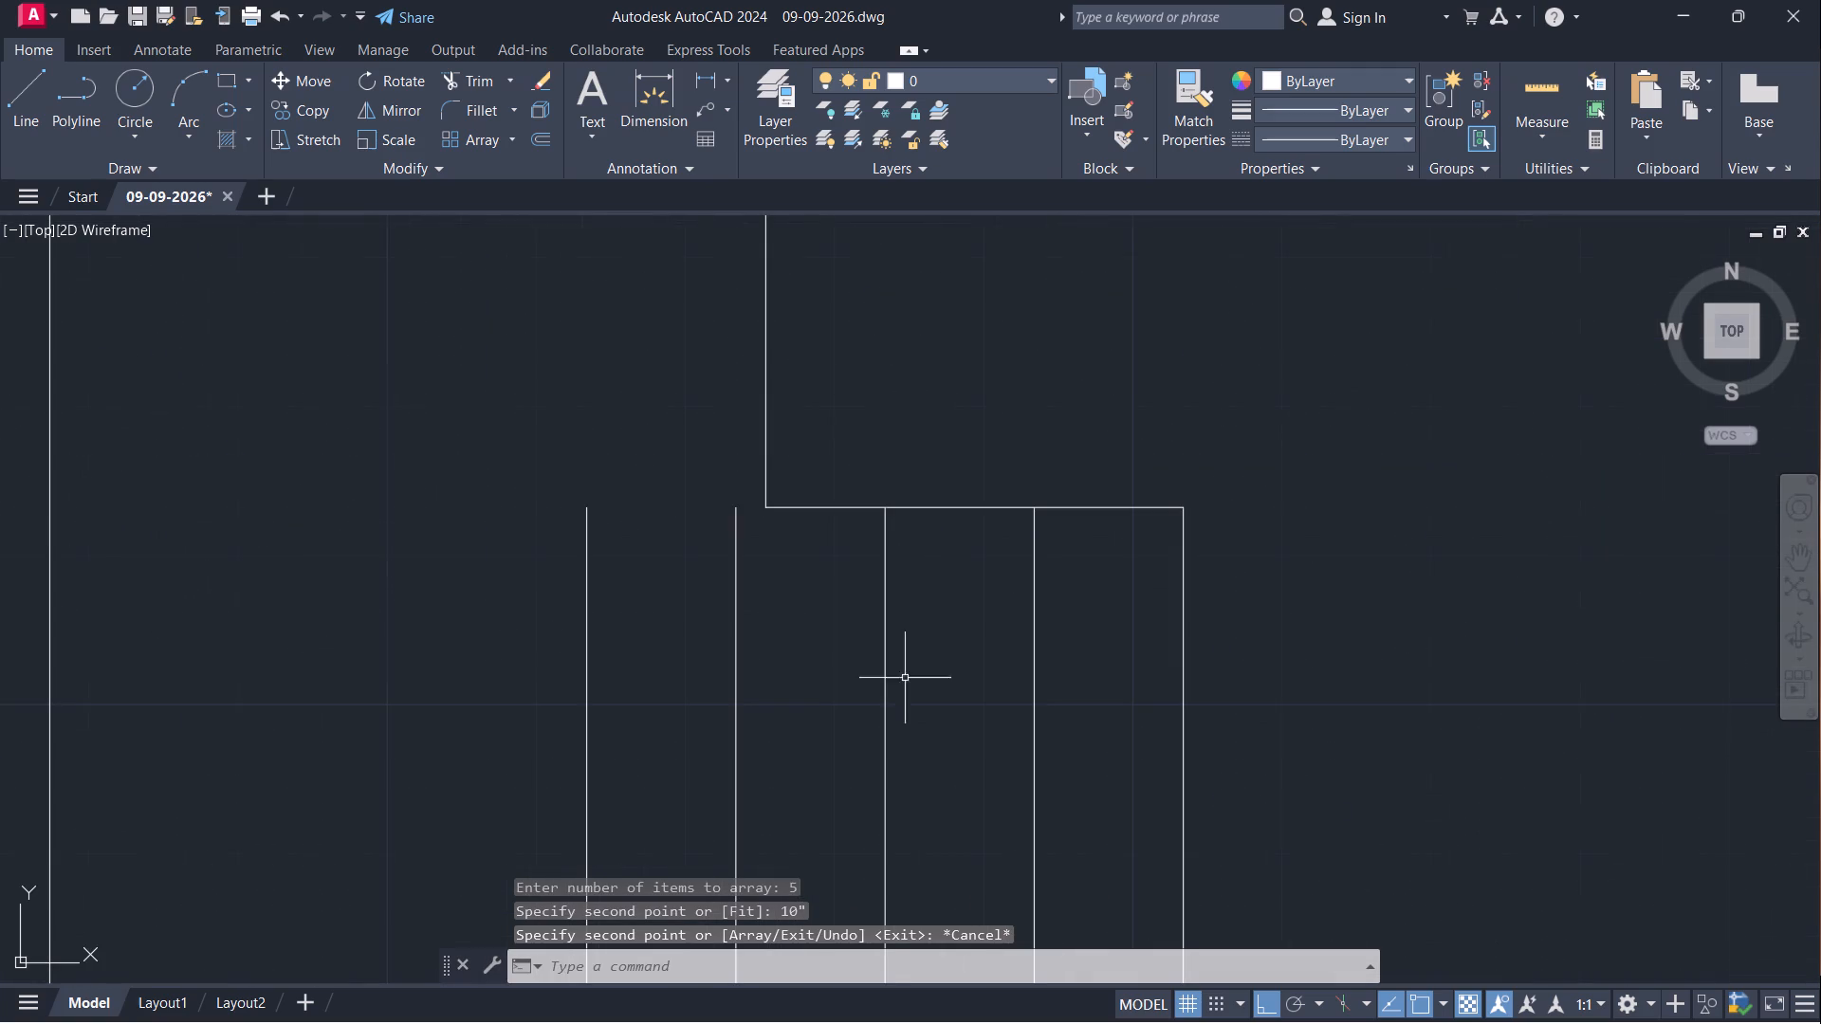
pyautogui.click(767, 455)
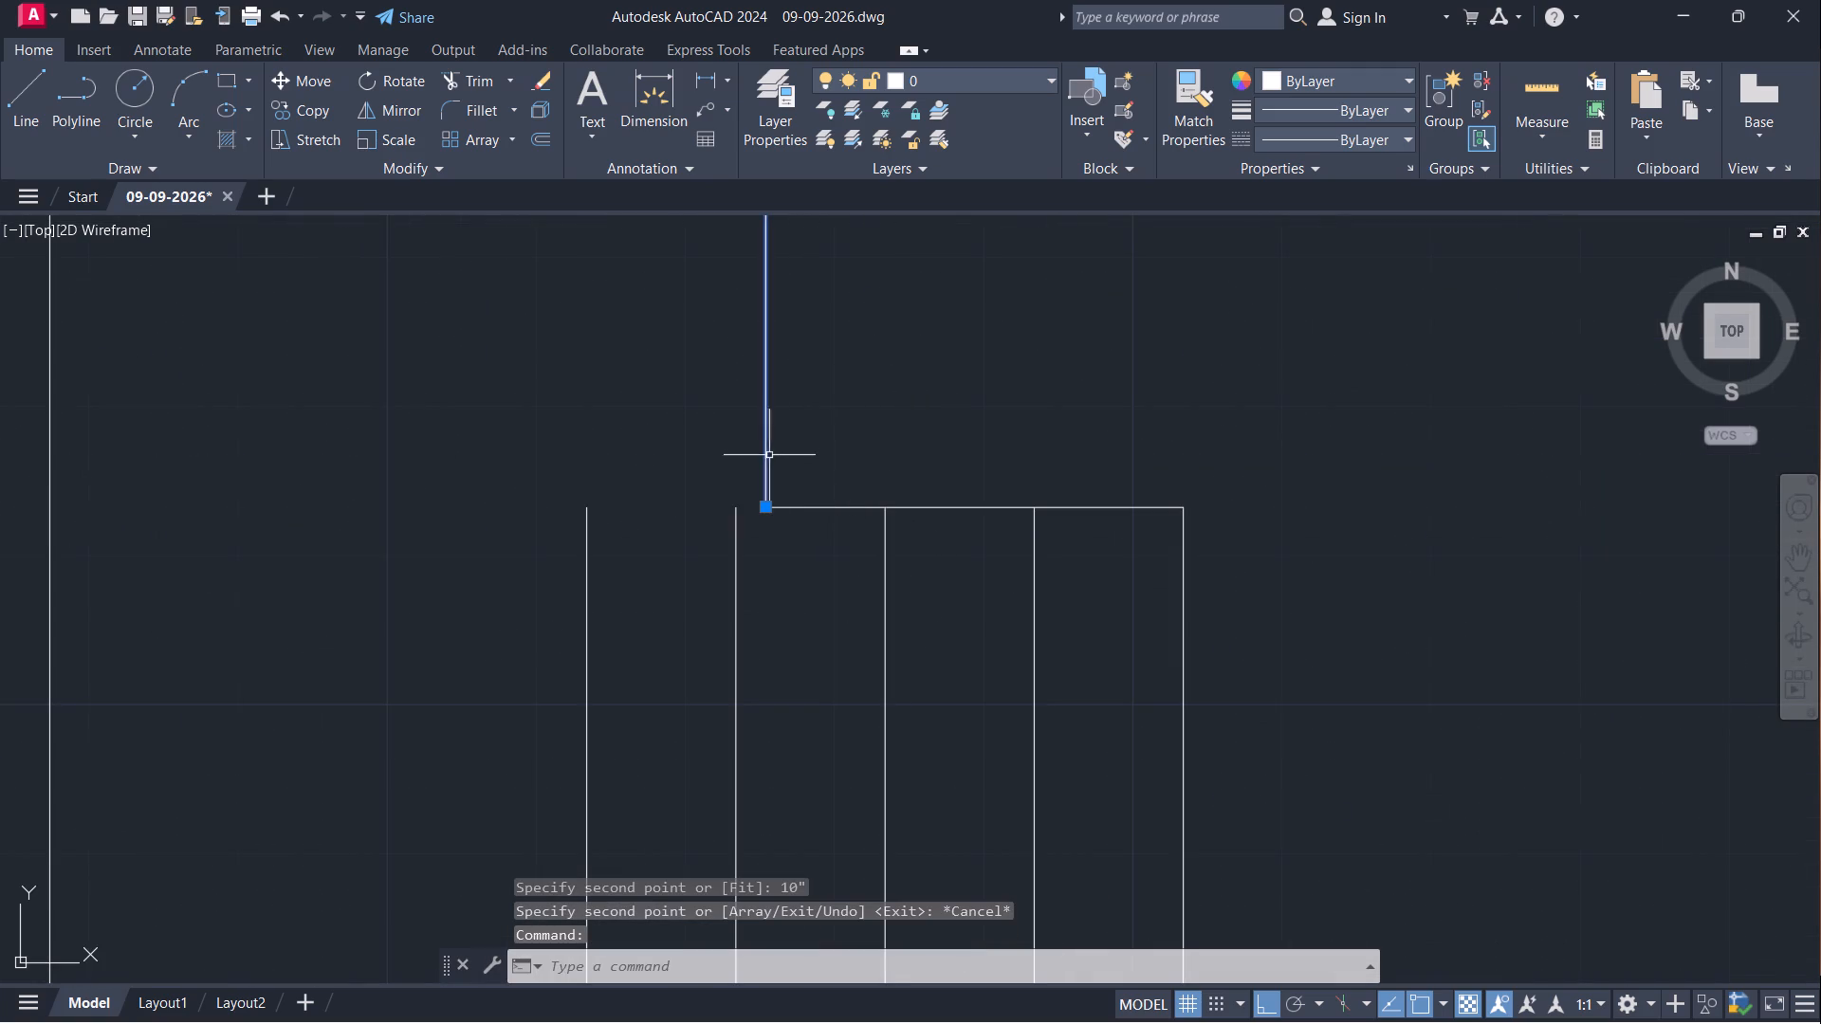
pyautogui.press('m')
pyautogui.press('Return')
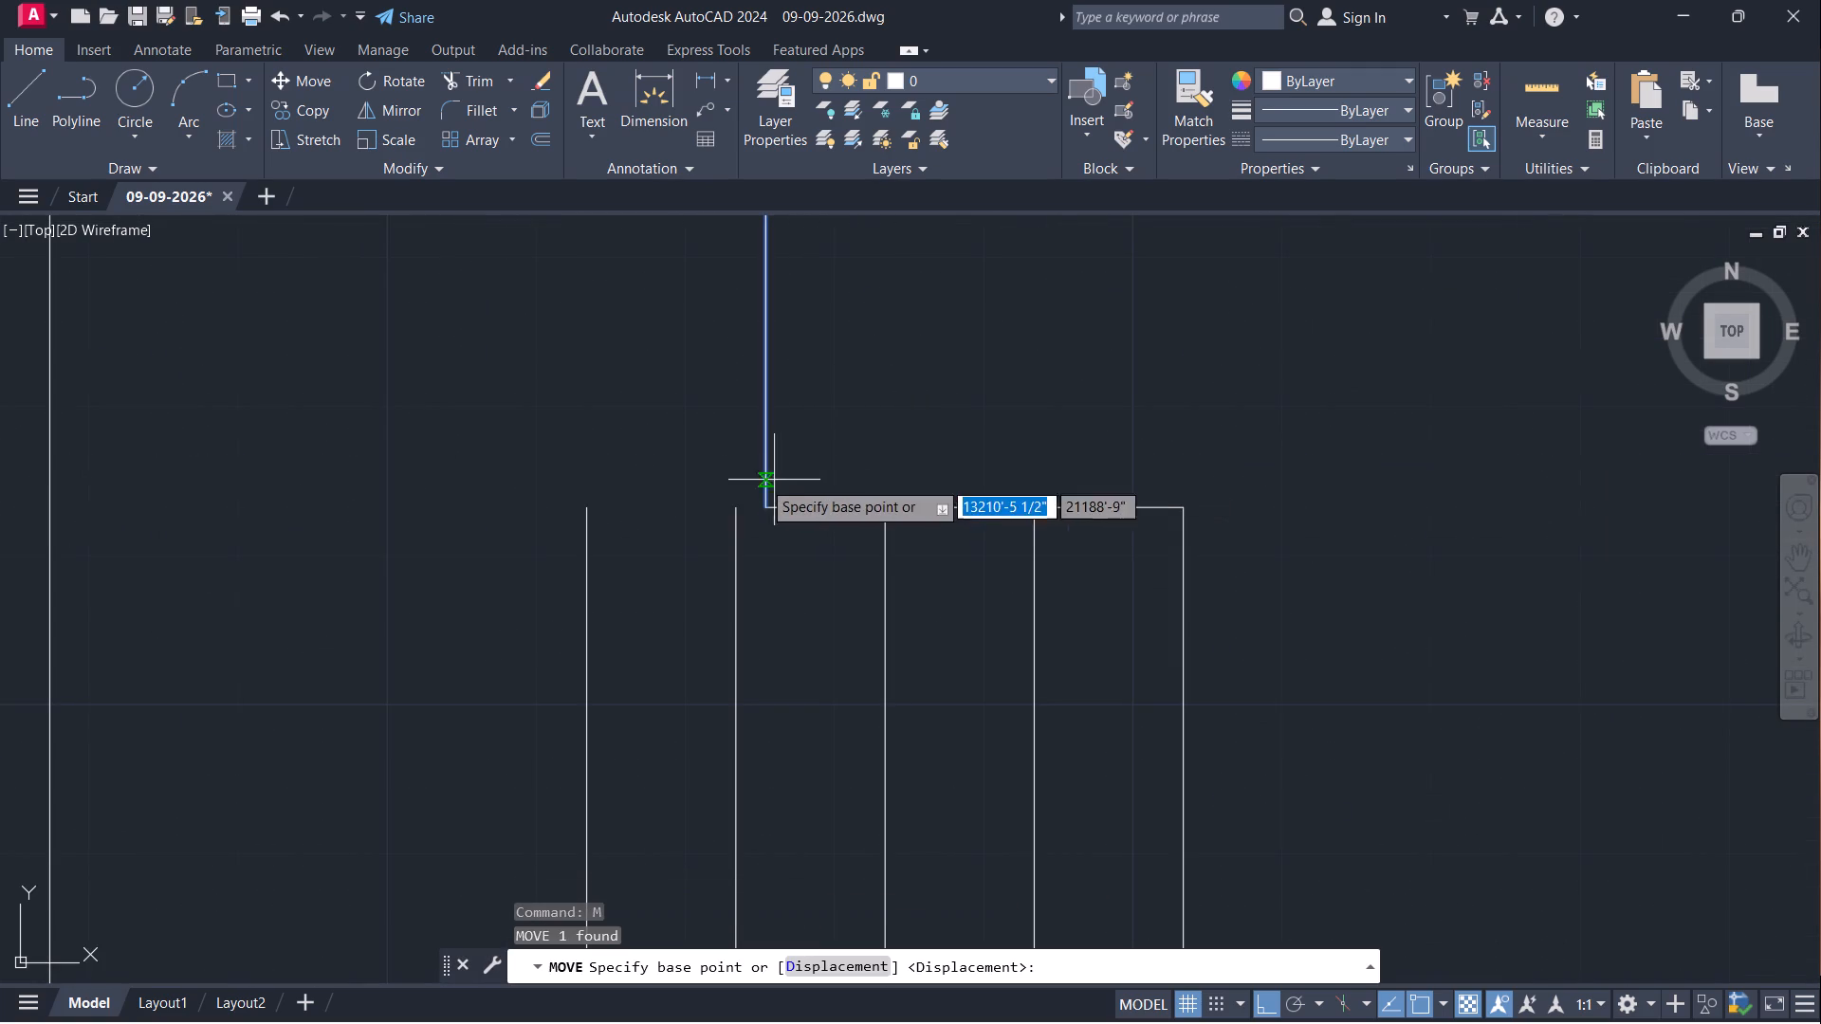
pyautogui.click(761, 503)
pyautogui.click(740, 505)
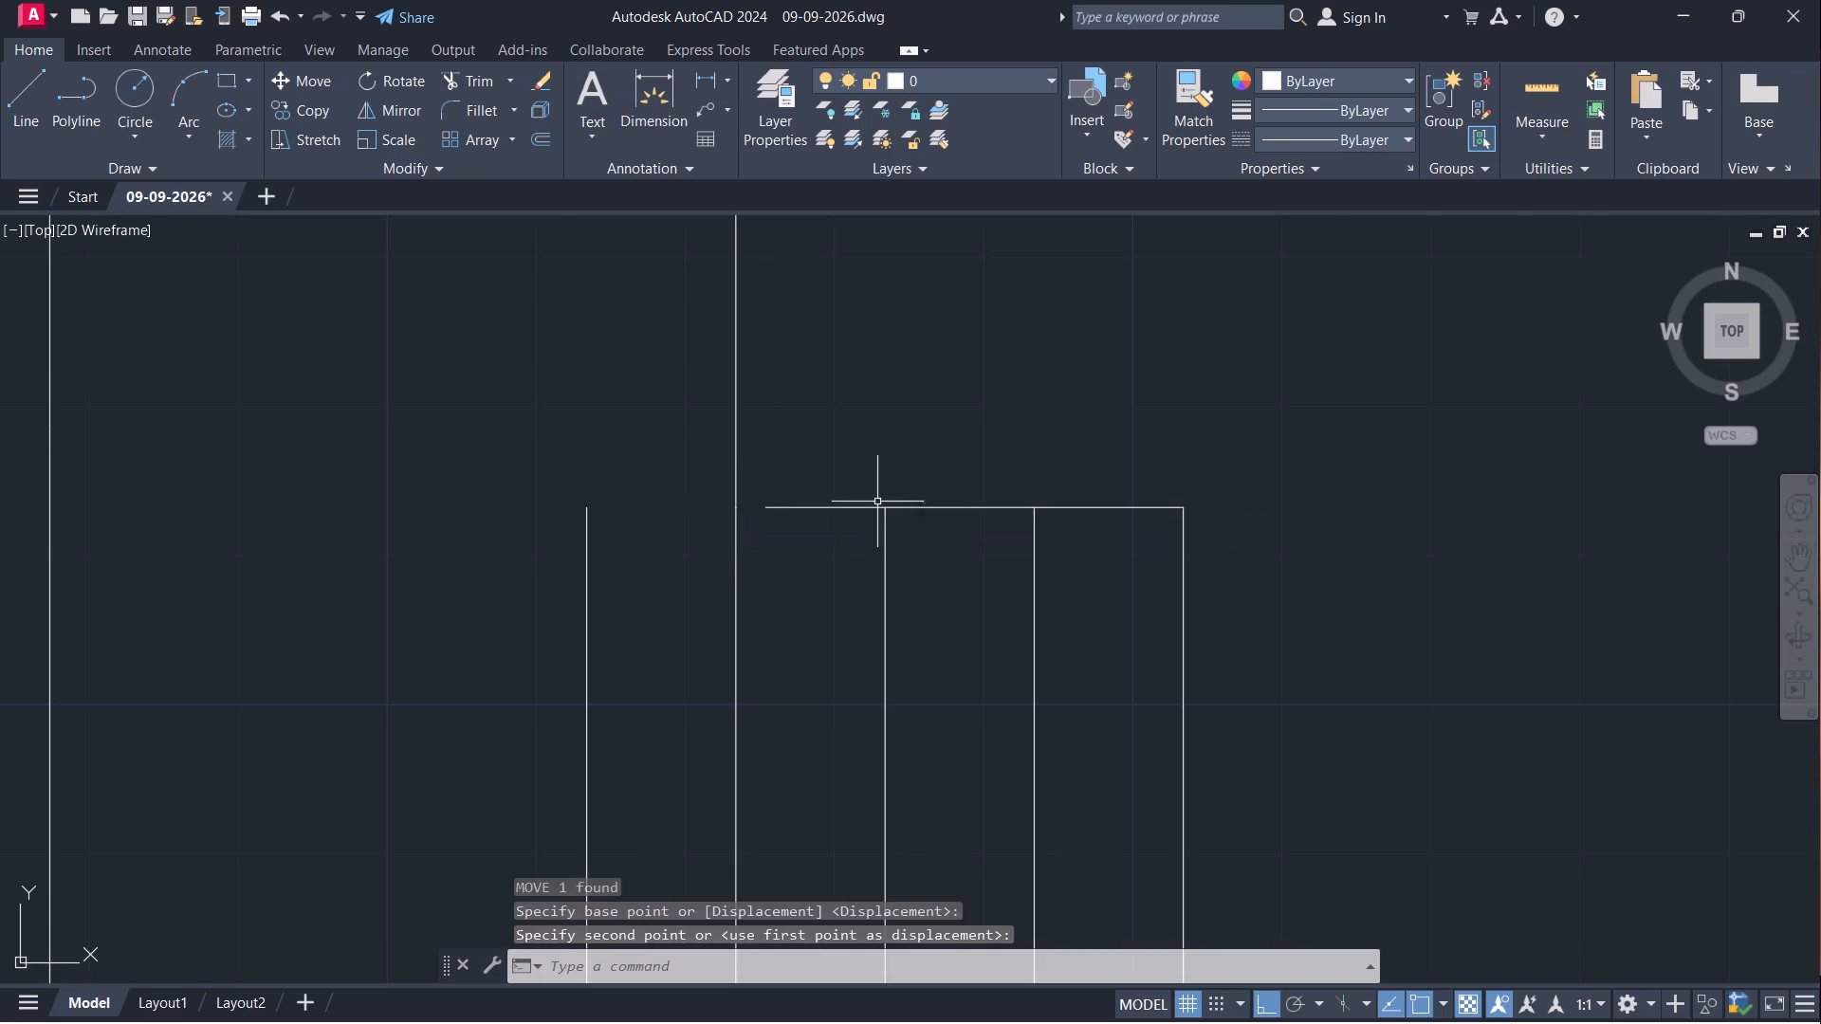
# Extend the upper and lower horizontal lines of the stair outline to meet the moved vertical line.
pyautogui.scroll(-3, 889, 483)
pyautogui.moveTo(988, 452); pyautogui.dragTo(974, 504, button='middle')
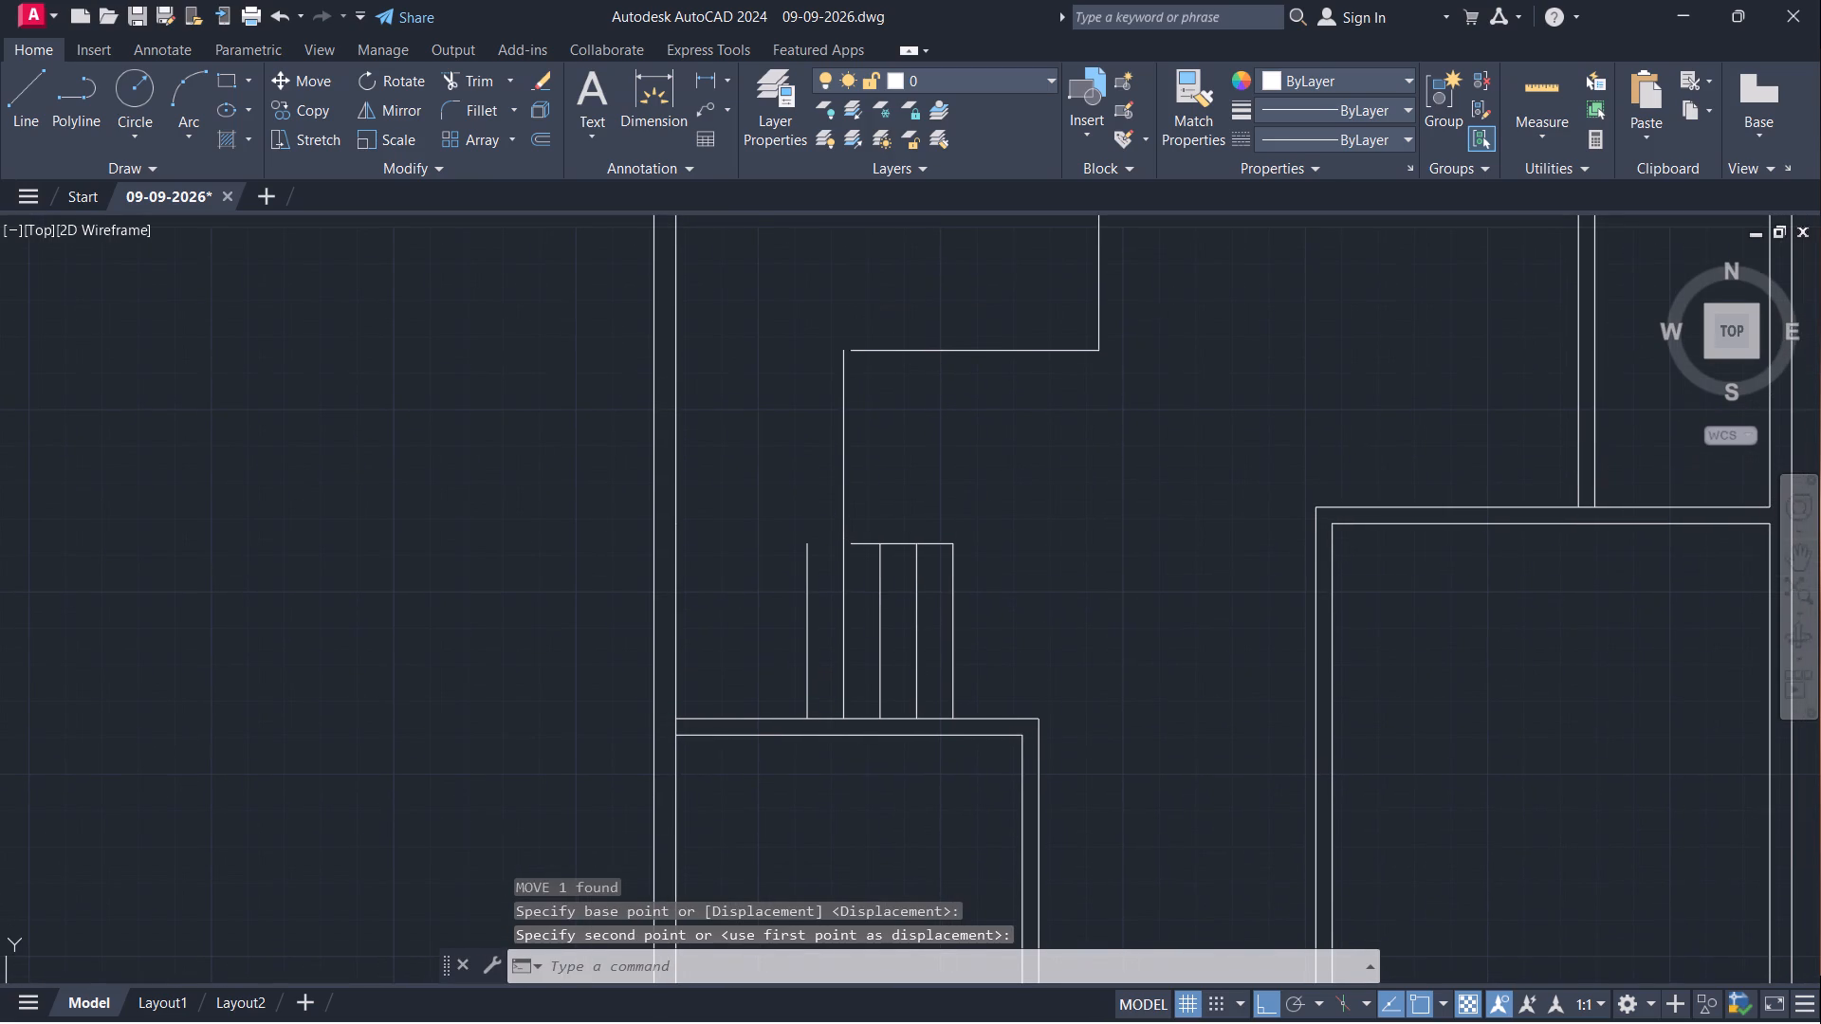
pyautogui.press('Escape')
pyautogui.write('ex')
pyautogui.press('Return')
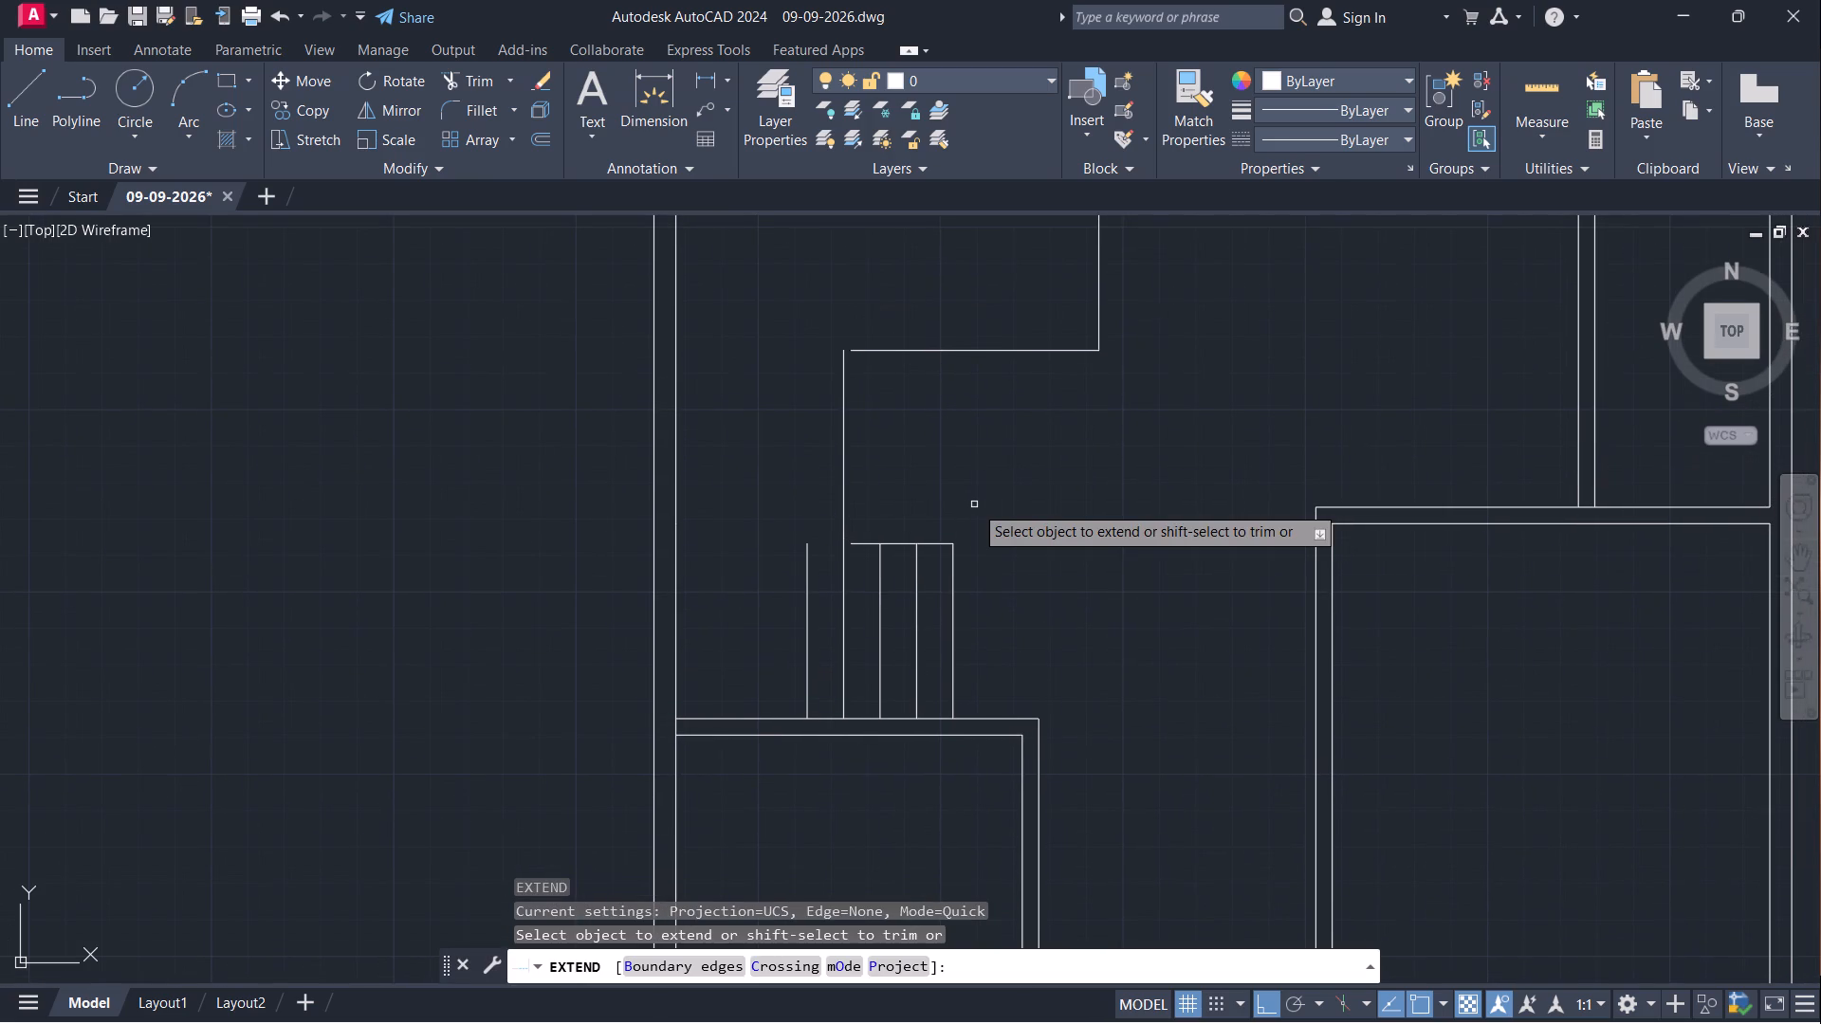
pyautogui.click(899, 348)
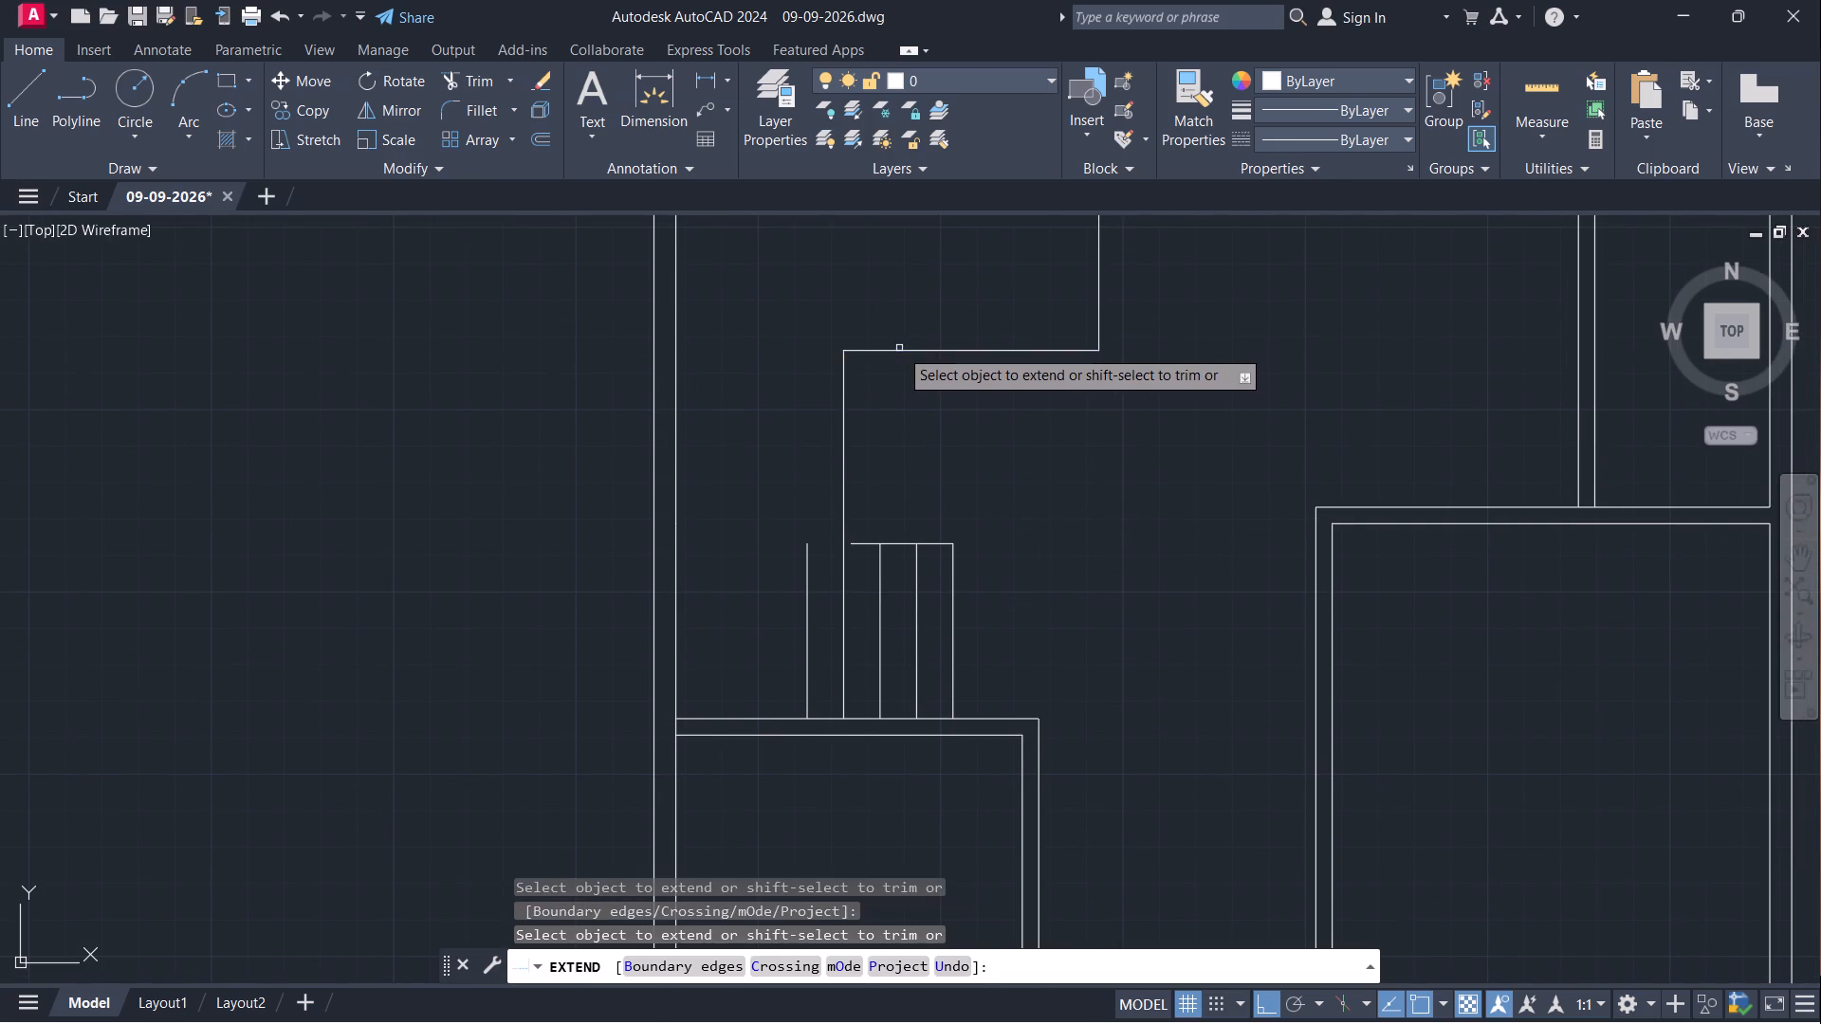
pyautogui.click(864, 540)
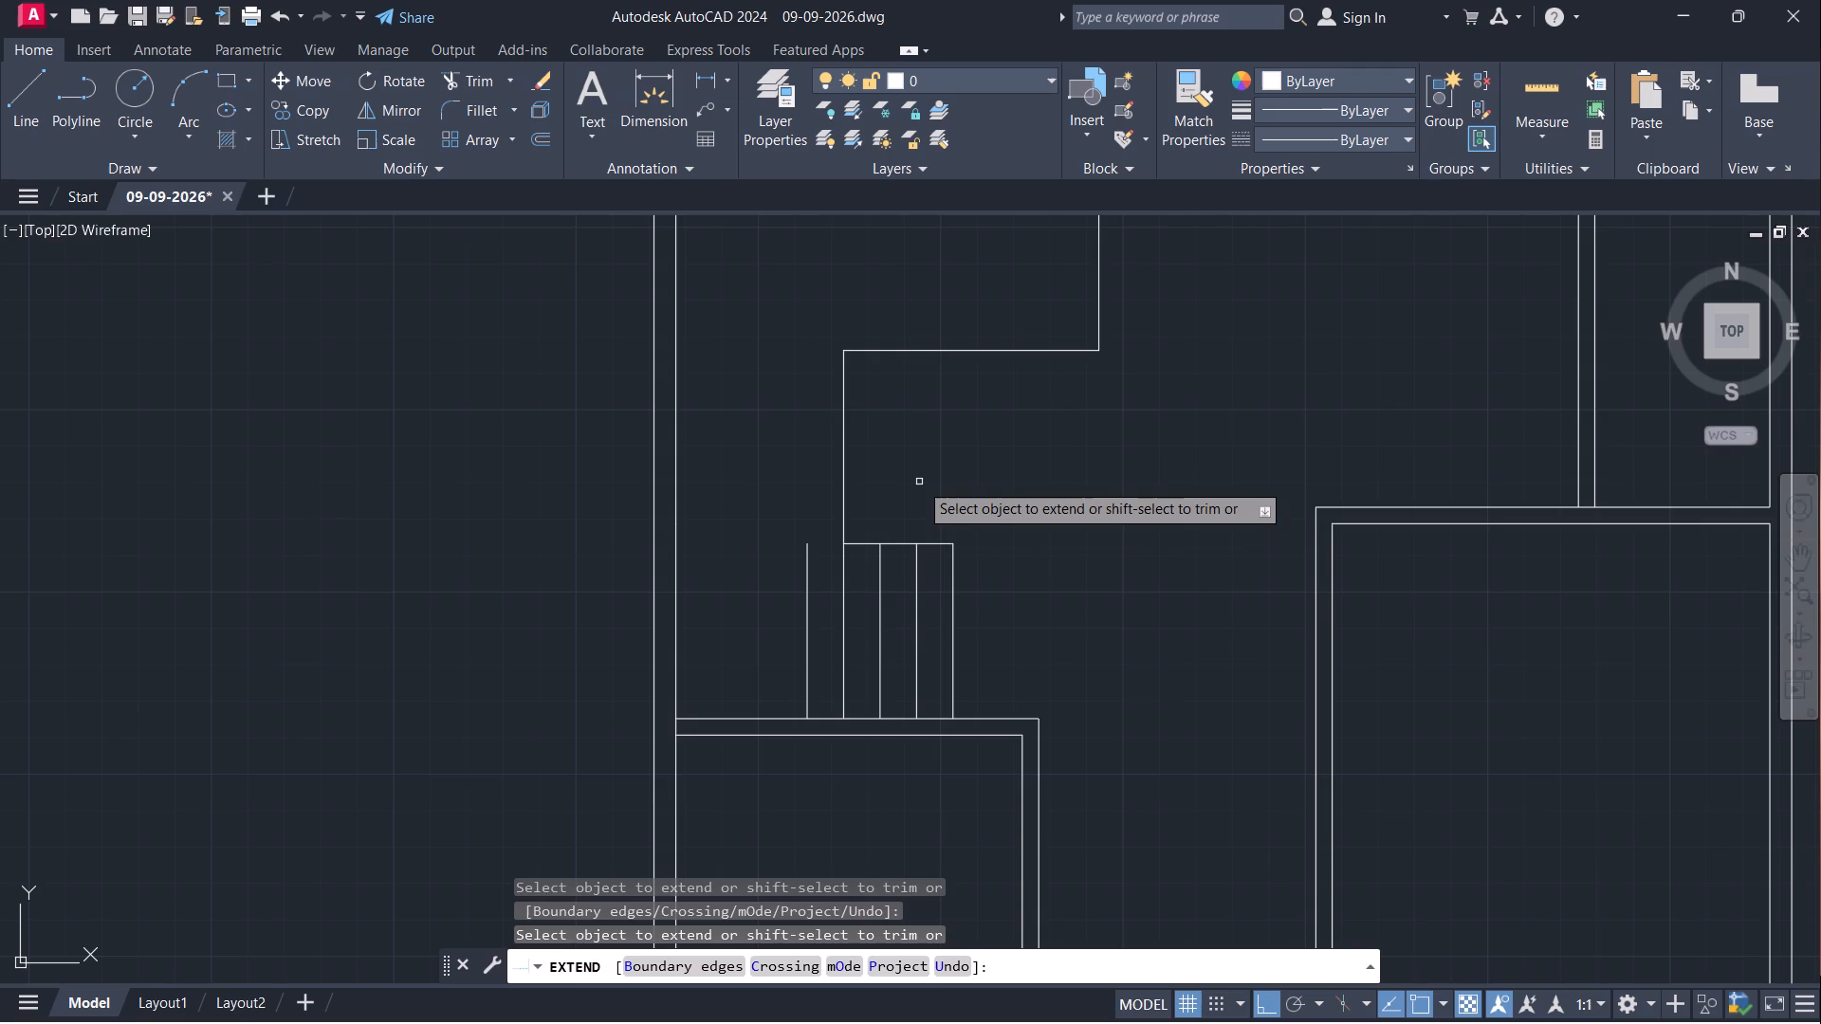
pyautogui.press('Escape')
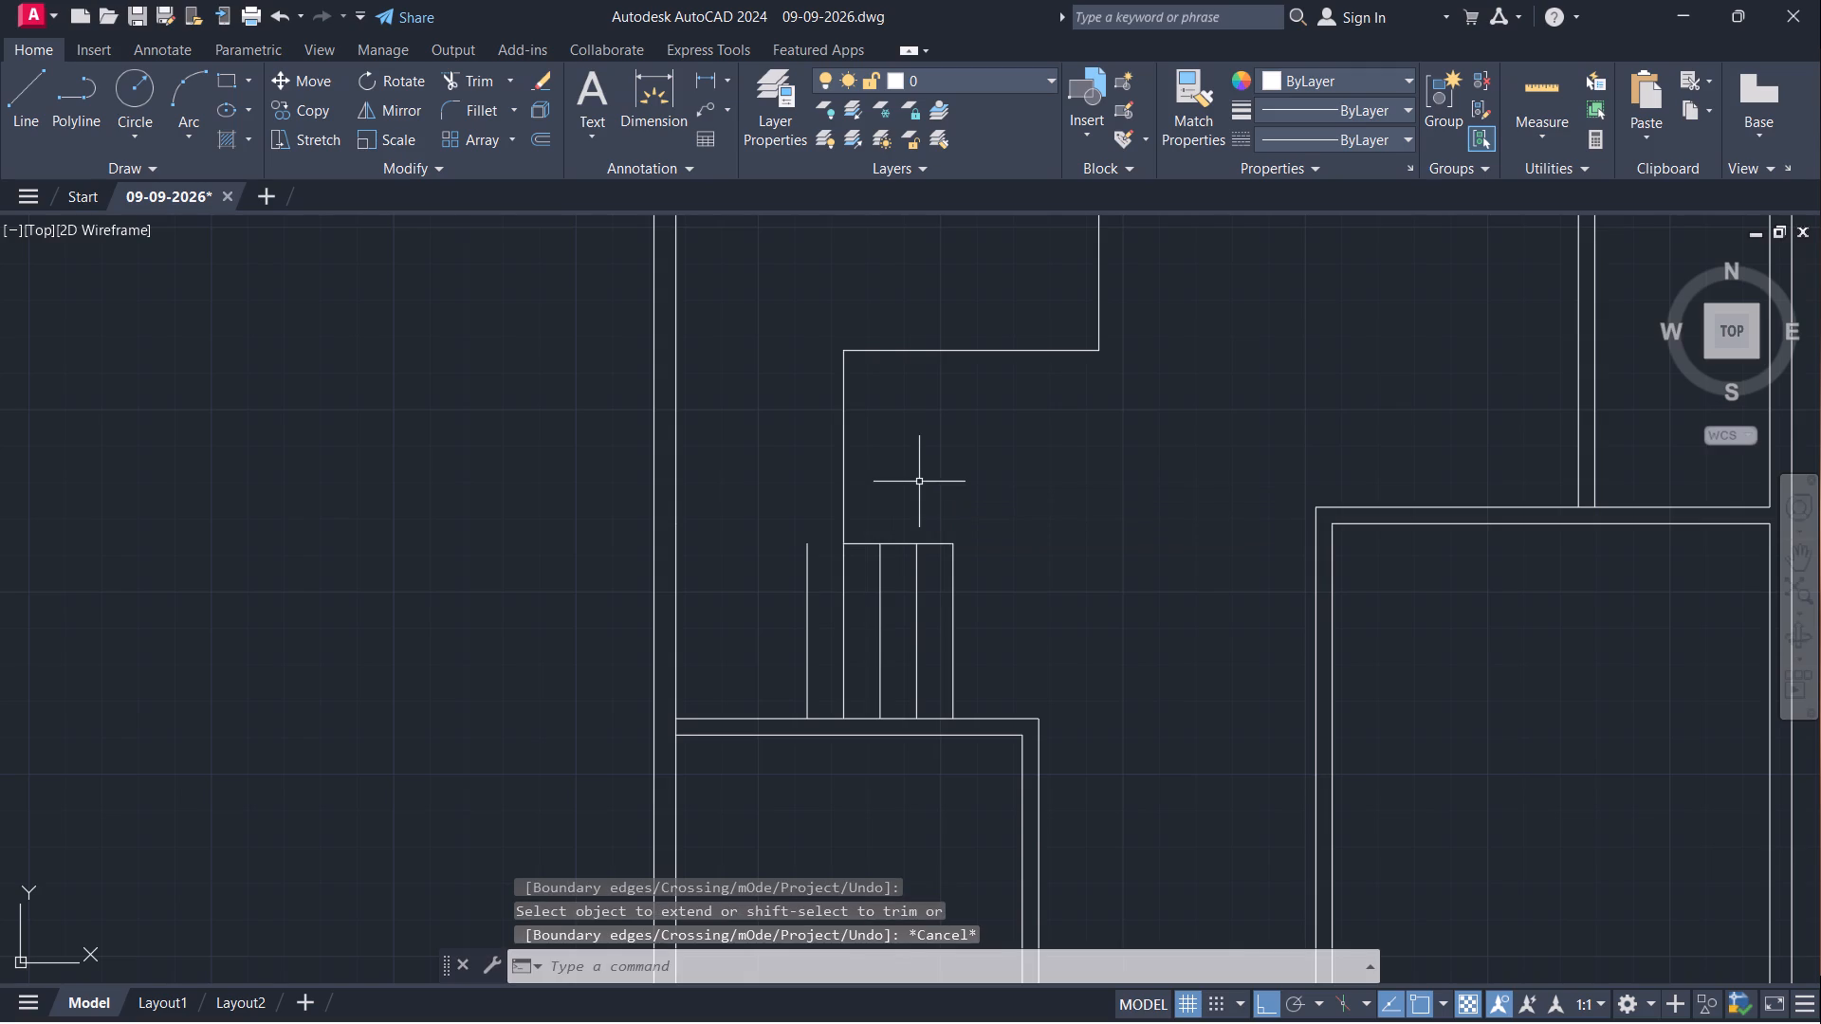
# Extend the arrayed line nearest the left wall and the moved vertical line up to the horizontal partition above.
pyautogui.scroll(-2, 929, 512)
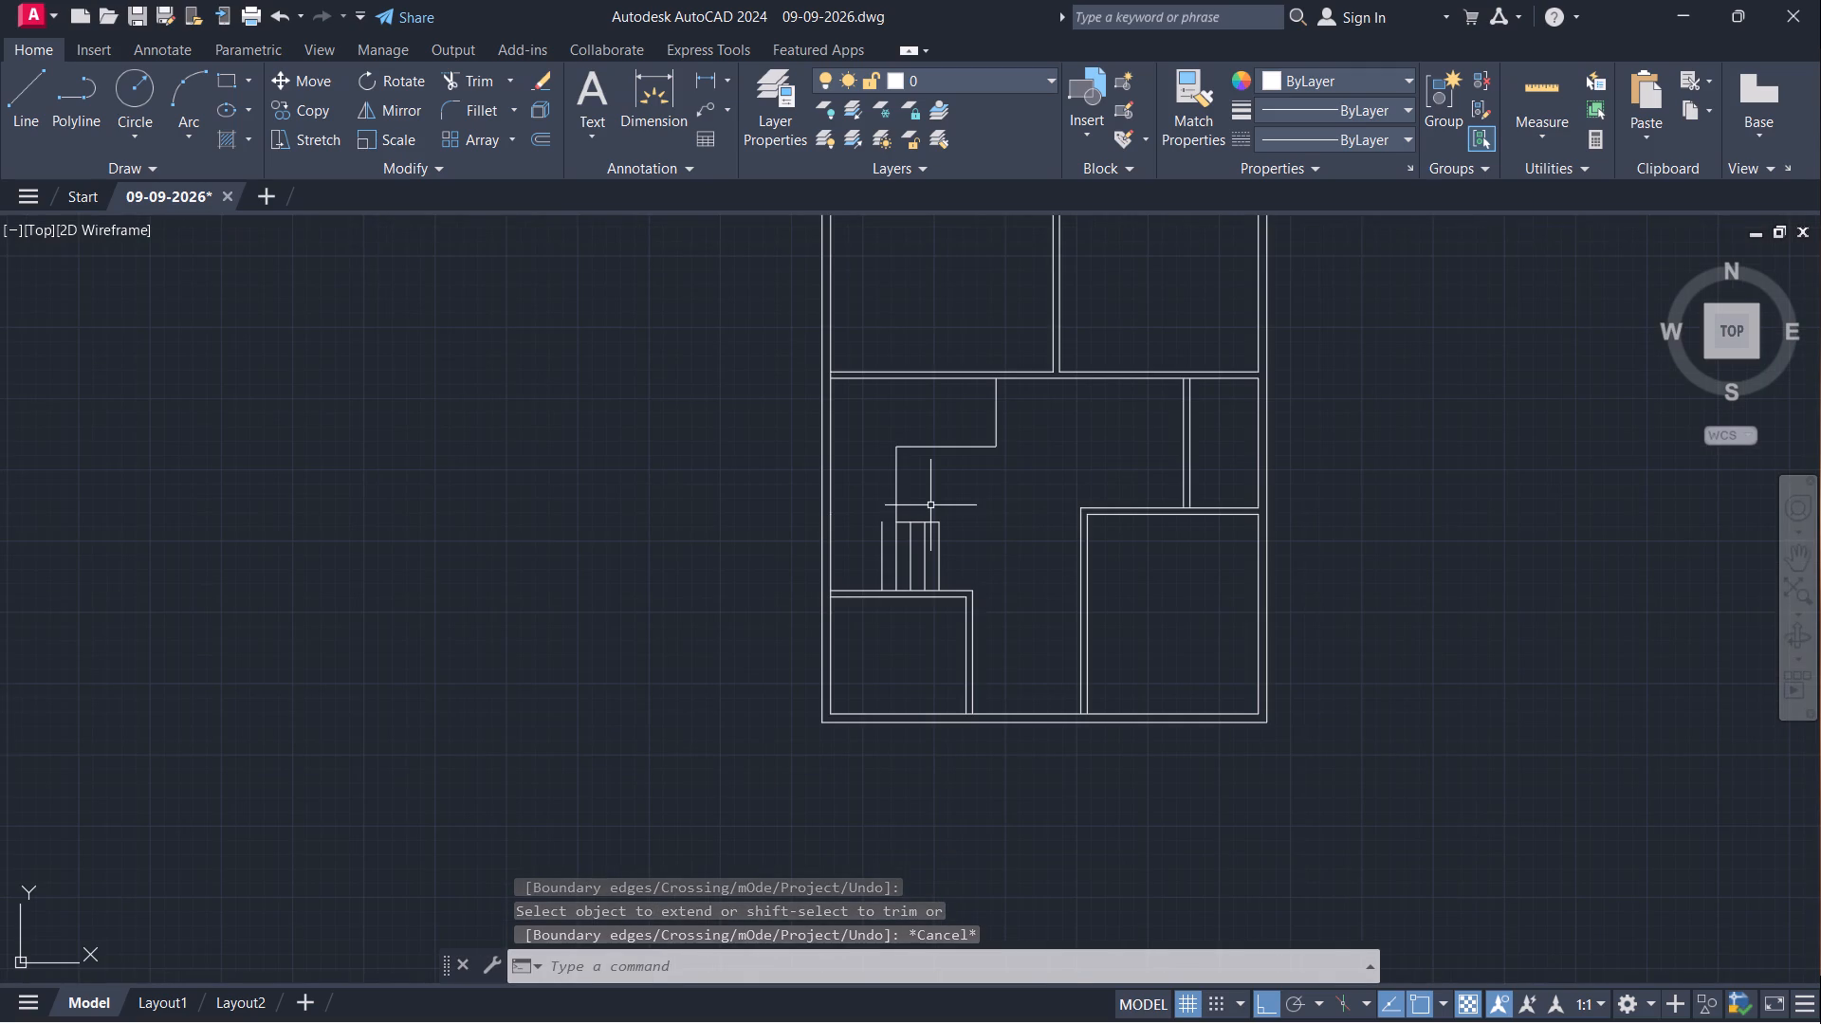
pyautogui.write('ex')
pyautogui.press('Return')
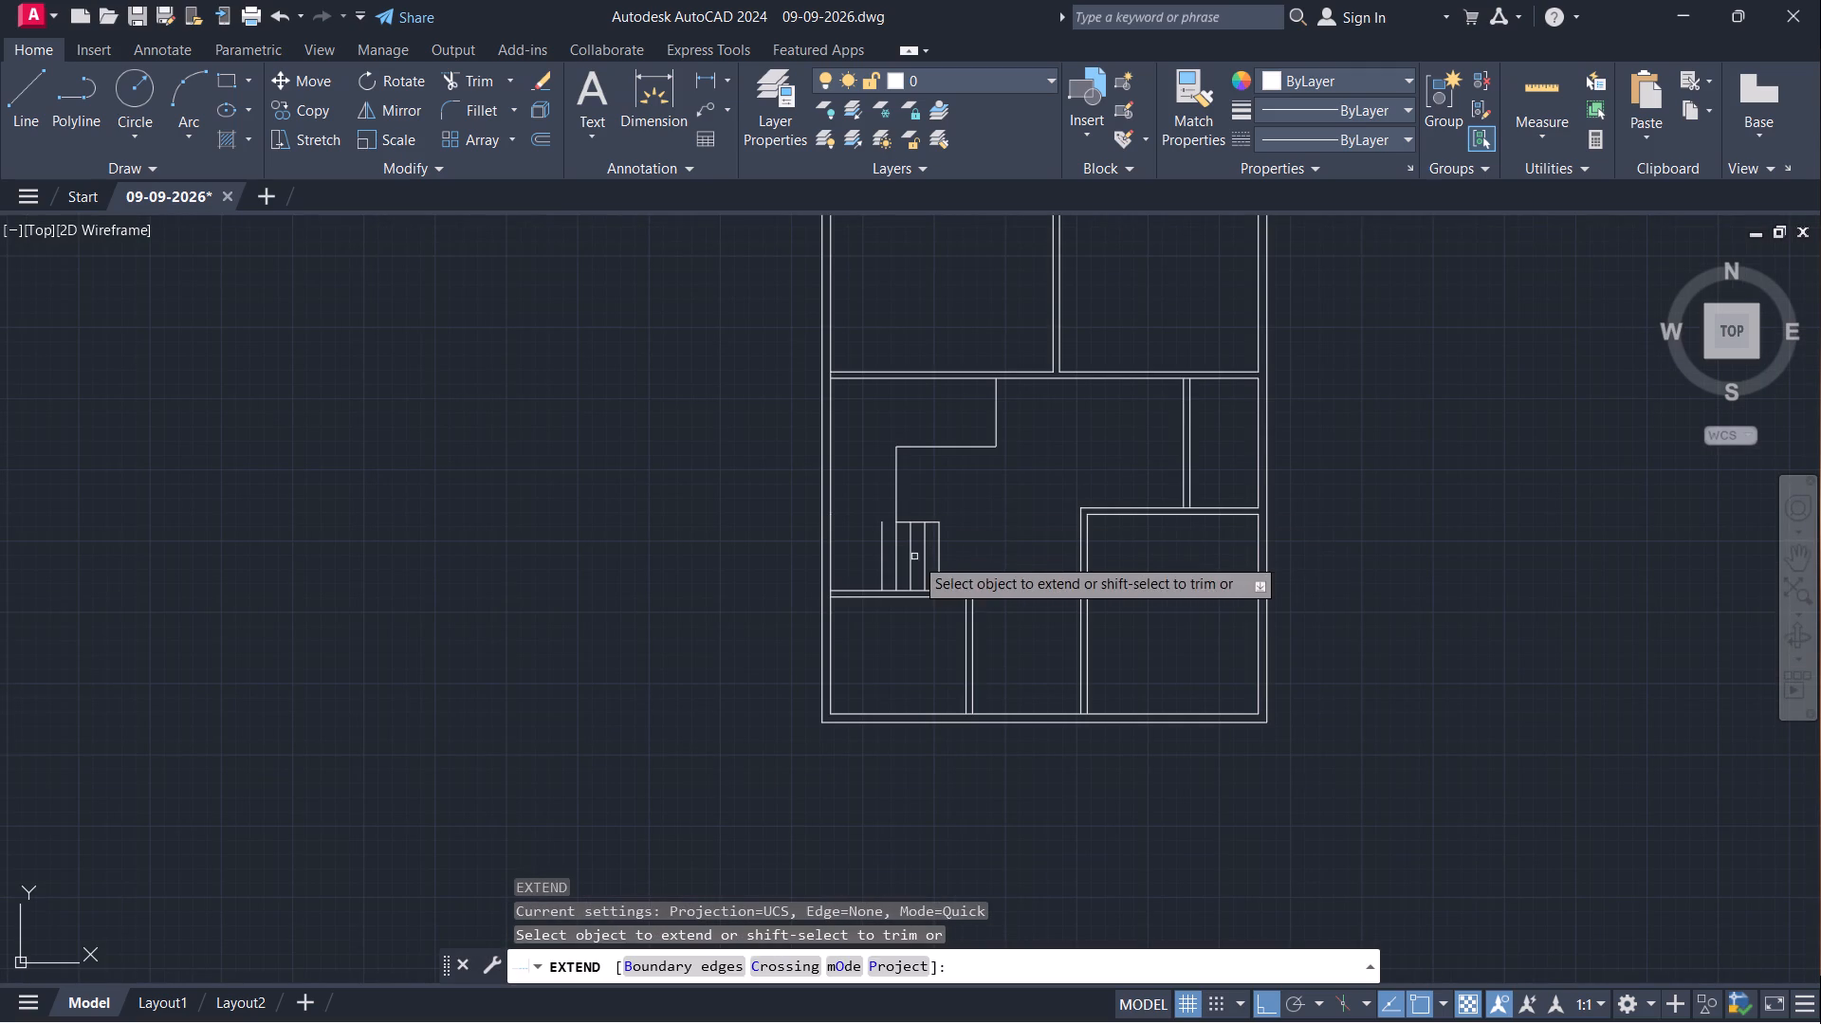
pyautogui.click(882, 546)
pyautogui.moveTo(967, 479); pyautogui.dragTo(907, 576, button='middle')
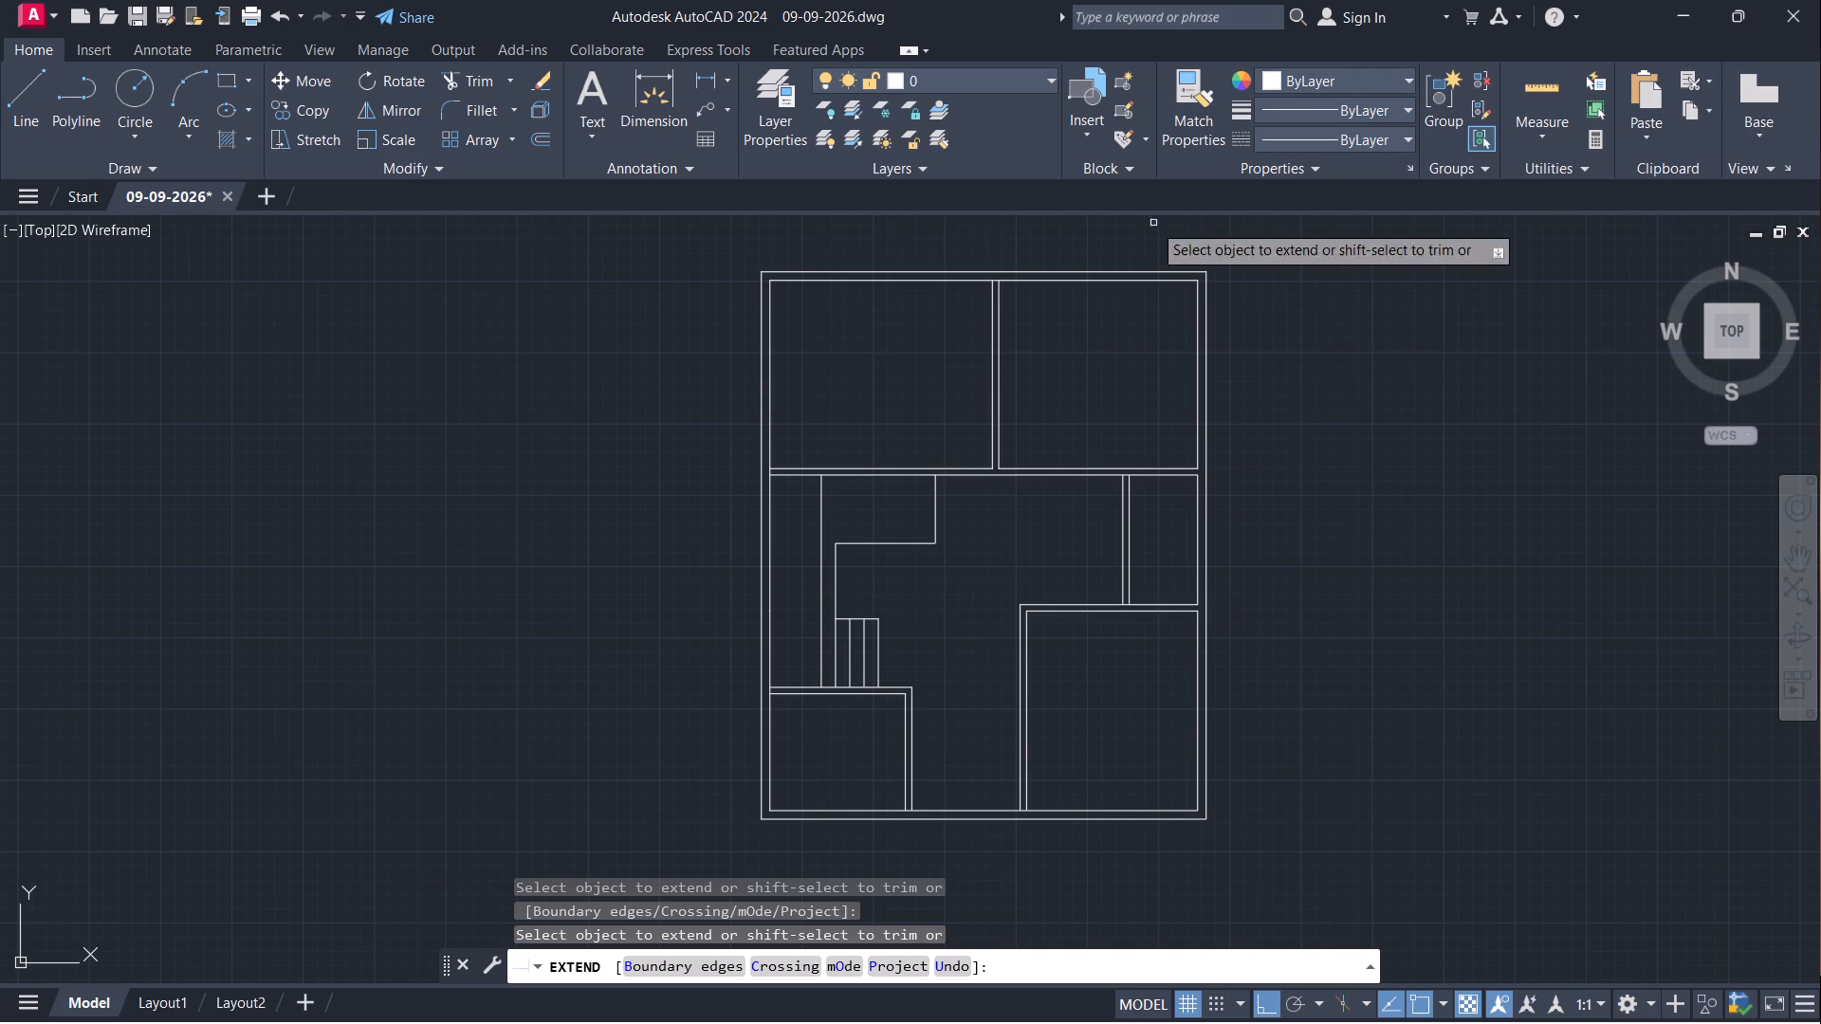
pyautogui.click(836, 564)
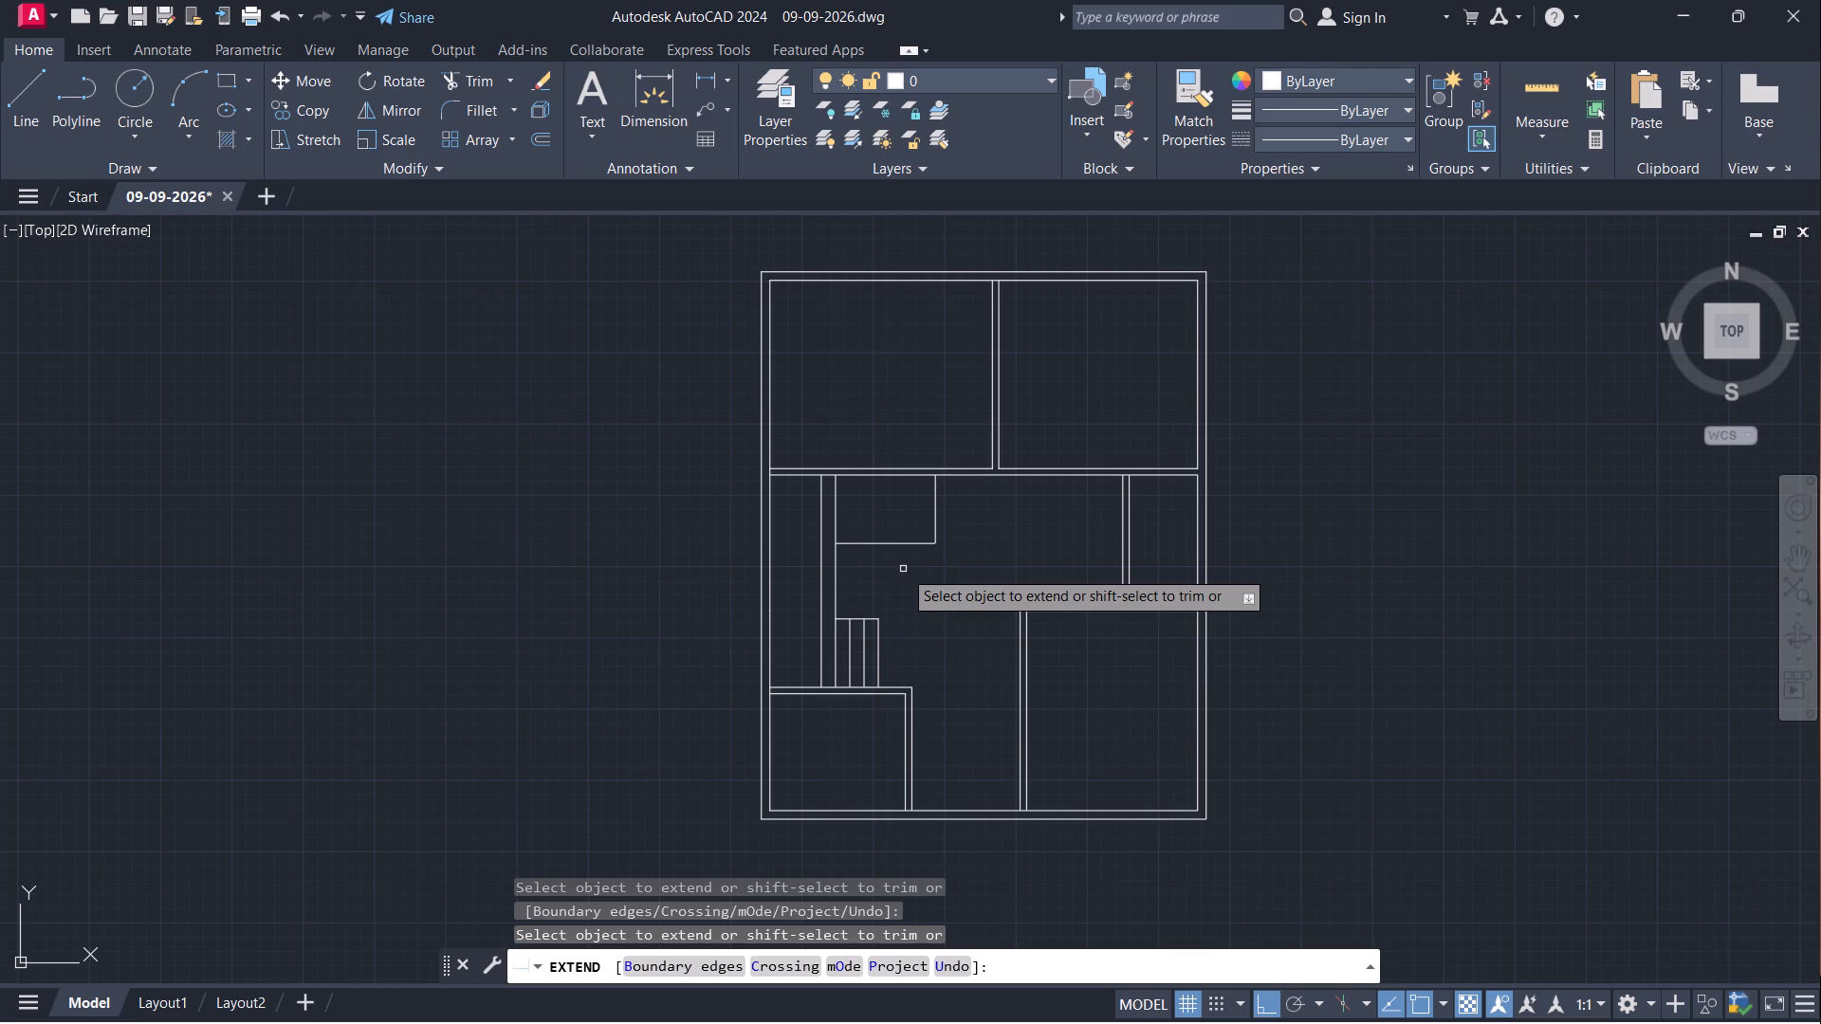
pyautogui.press('Escape')
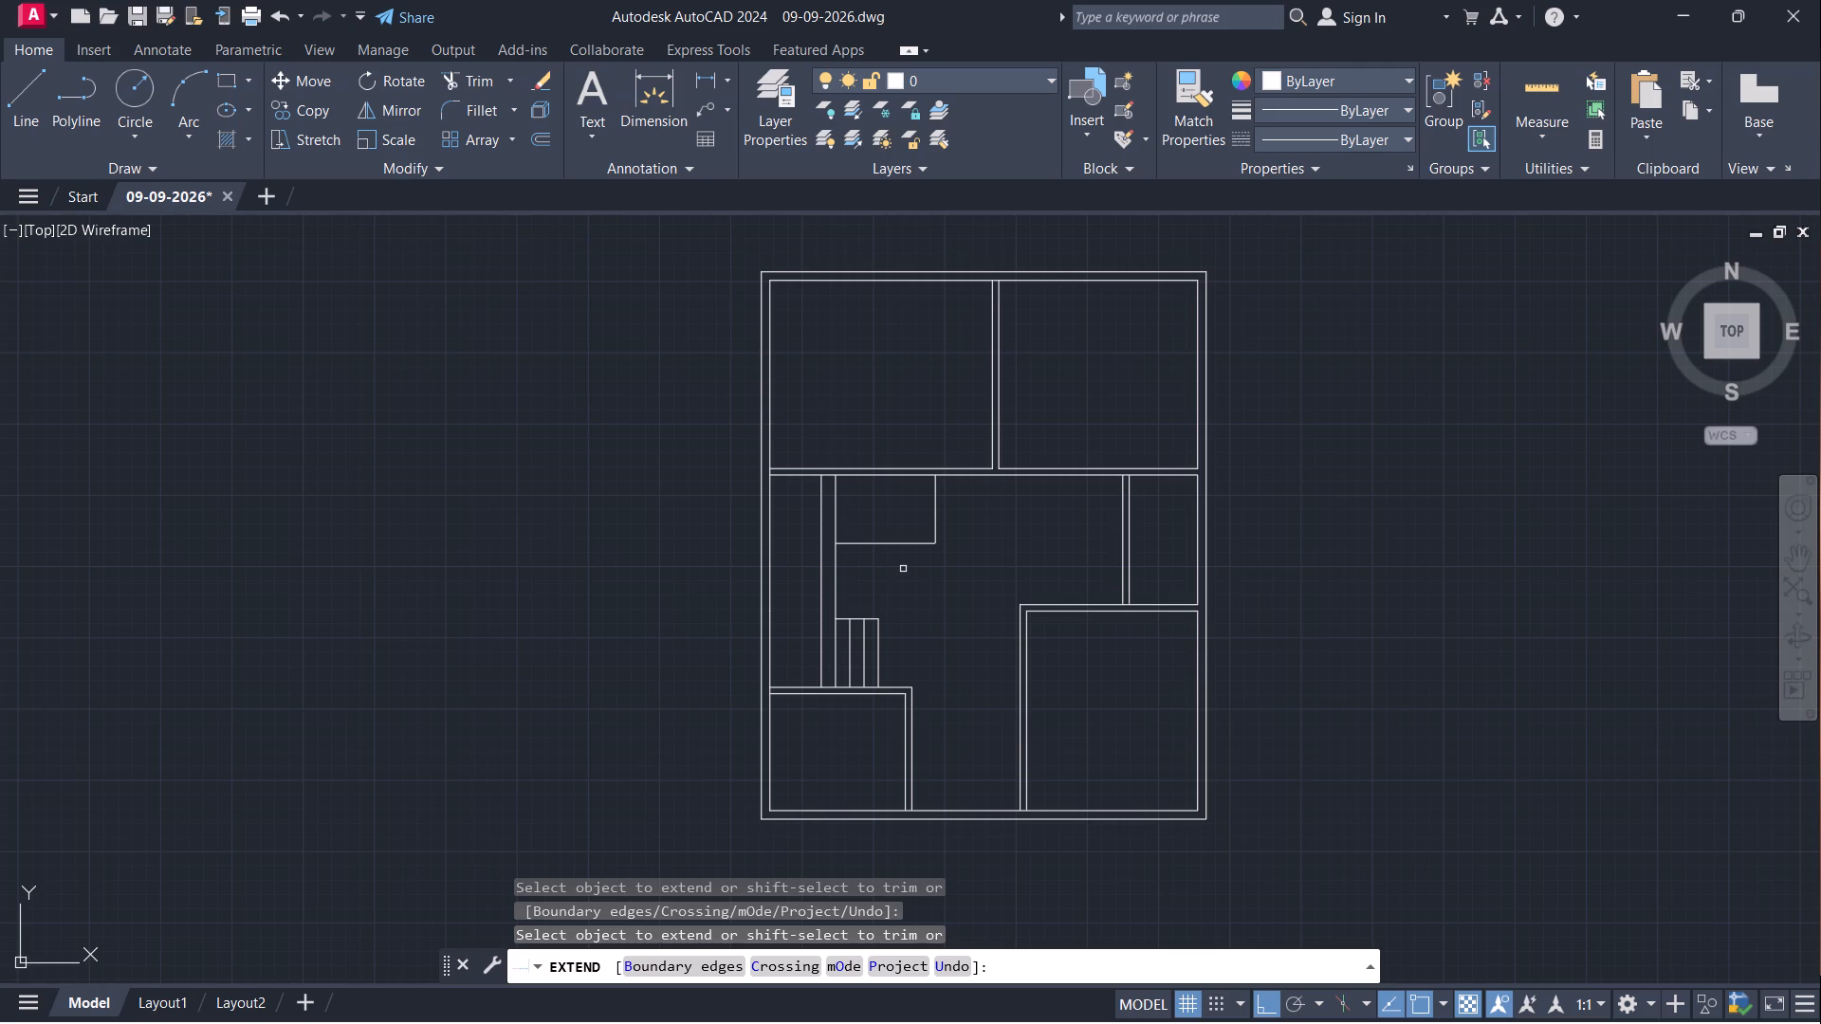
# Draw two horizontal lines from the moved vertical line to the left wall's inner face, continuing the stair outline's lower and upper lines.
pyautogui.scroll(3, 809, 556)
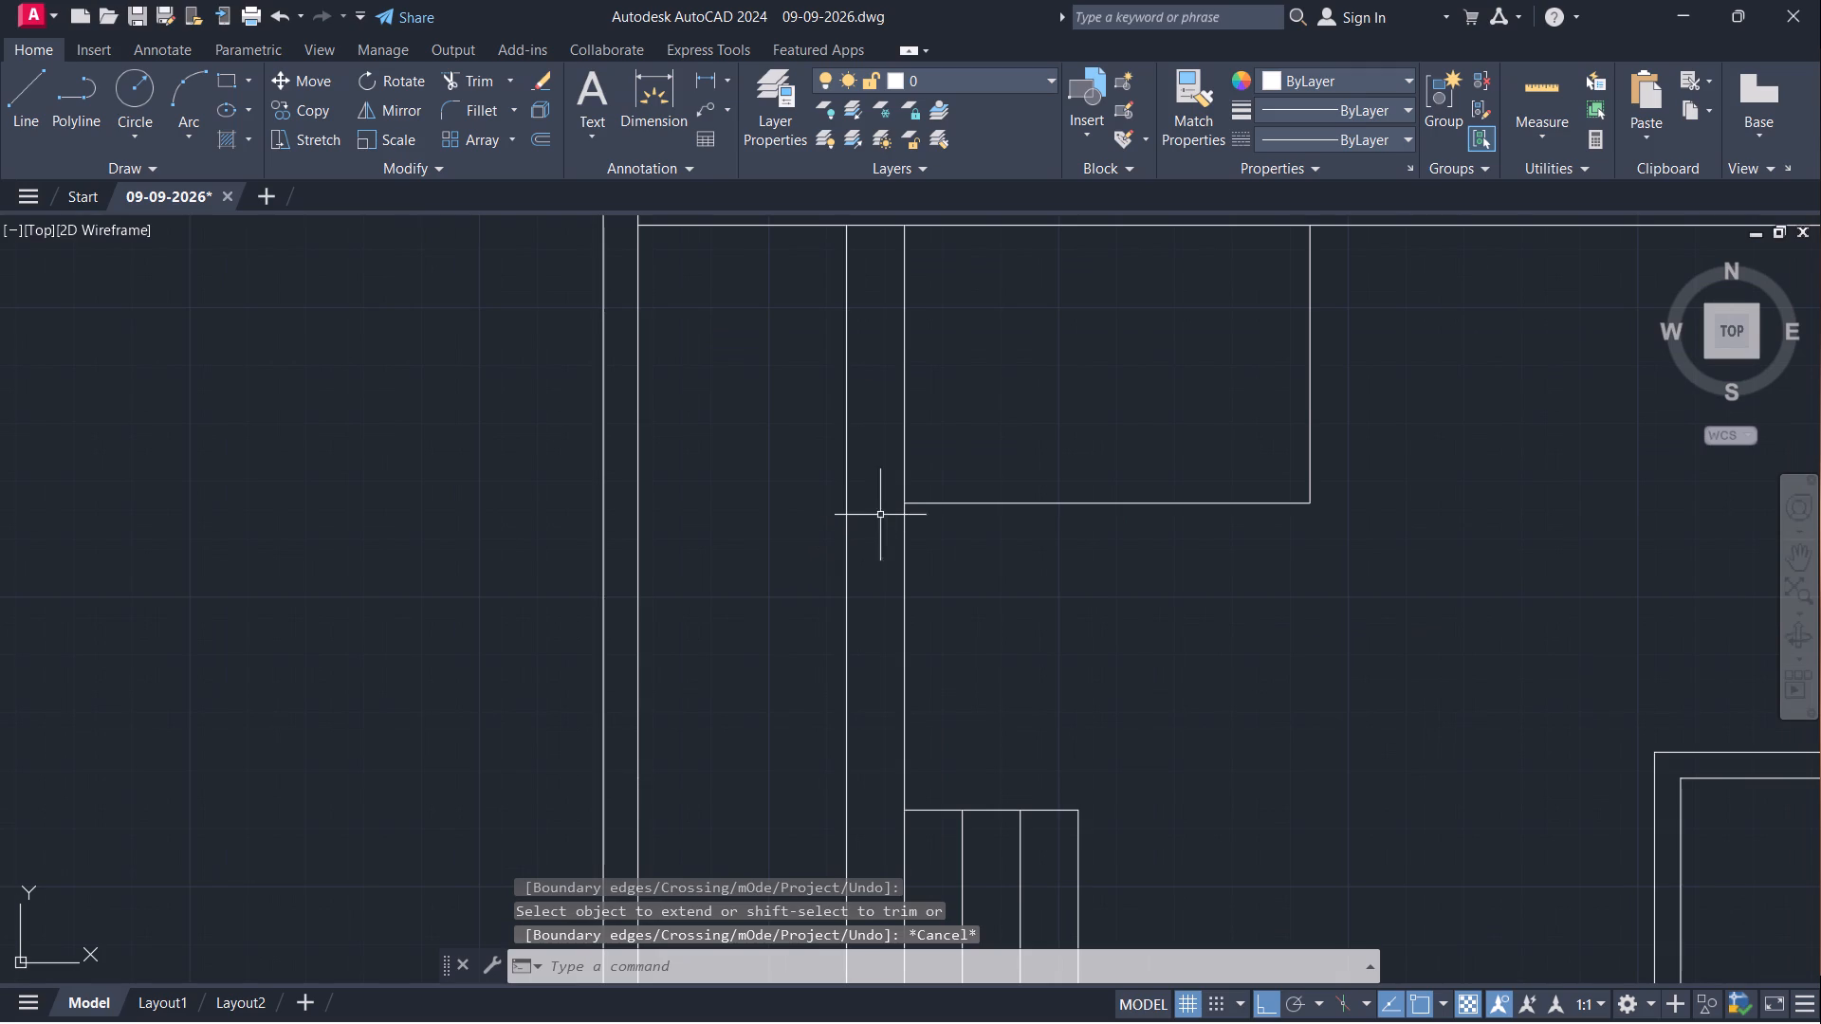
pyautogui.moveTo(957, 570); pyautogui.dragTo(1154, 519, button='middle')
pyautogui.scroll(-2, 1089, 559)
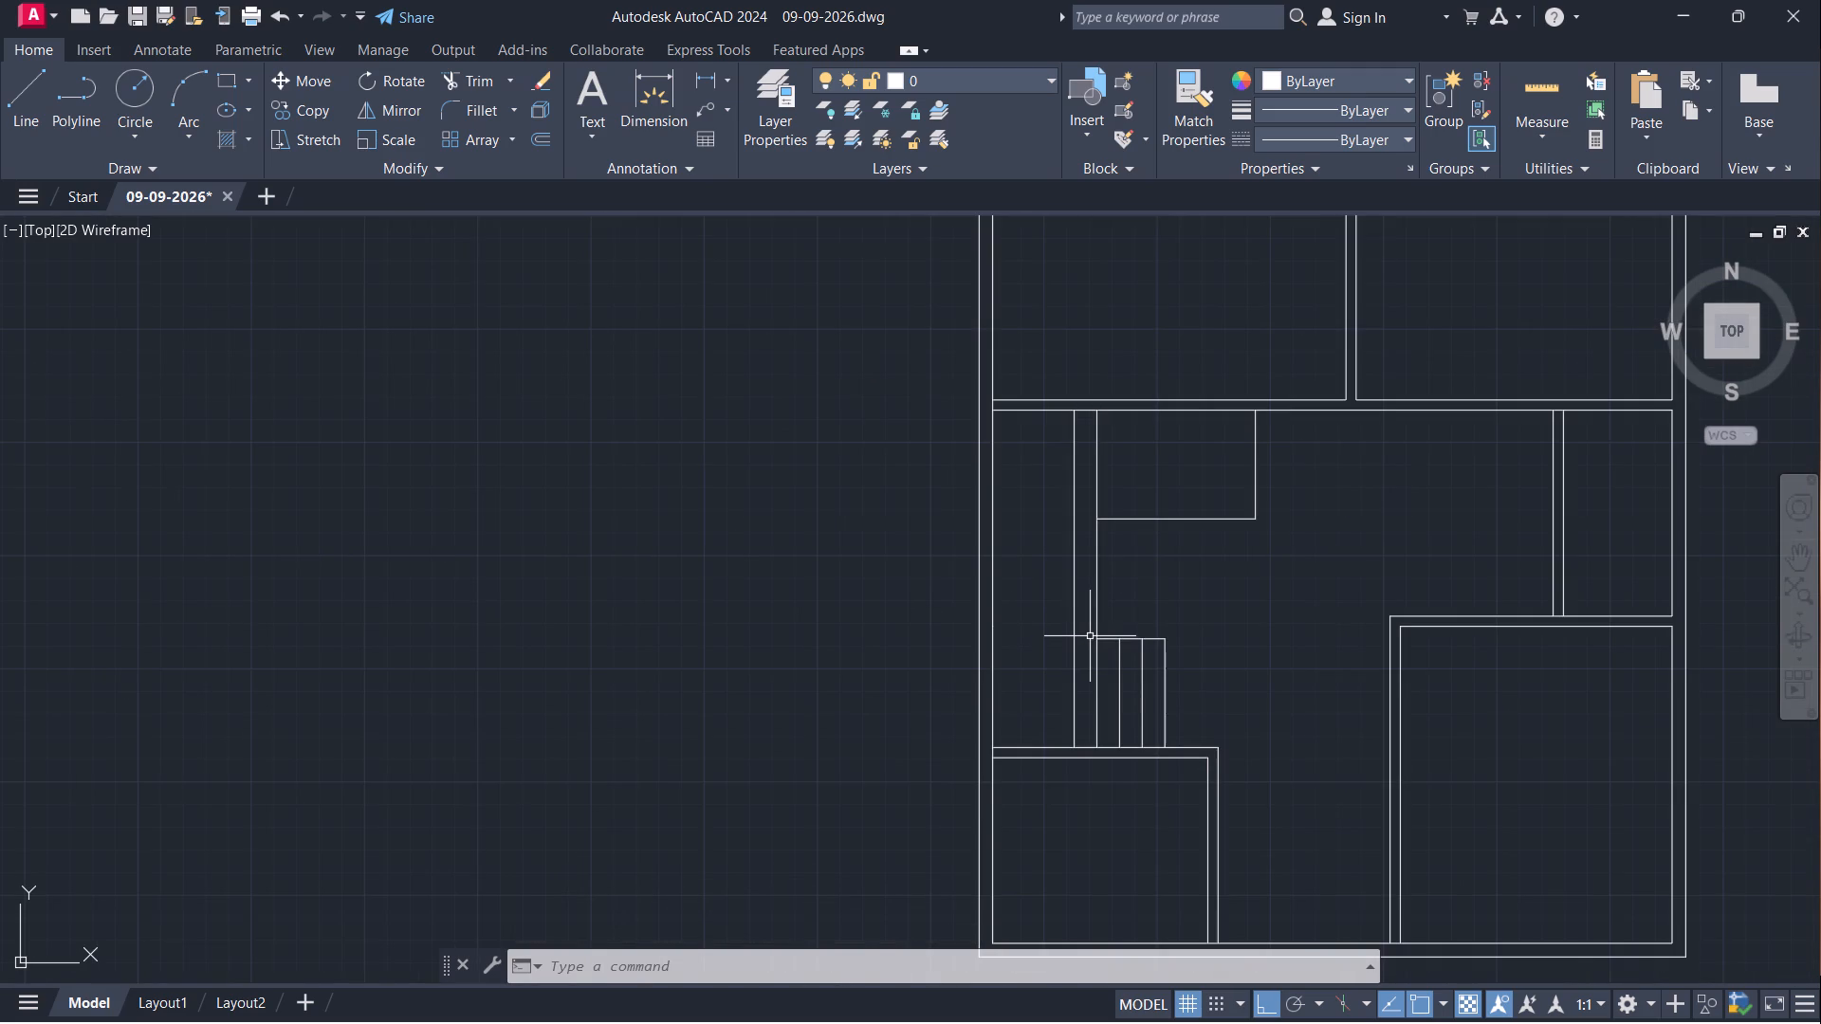
pyautogui.scroll(1, 1099, 643)
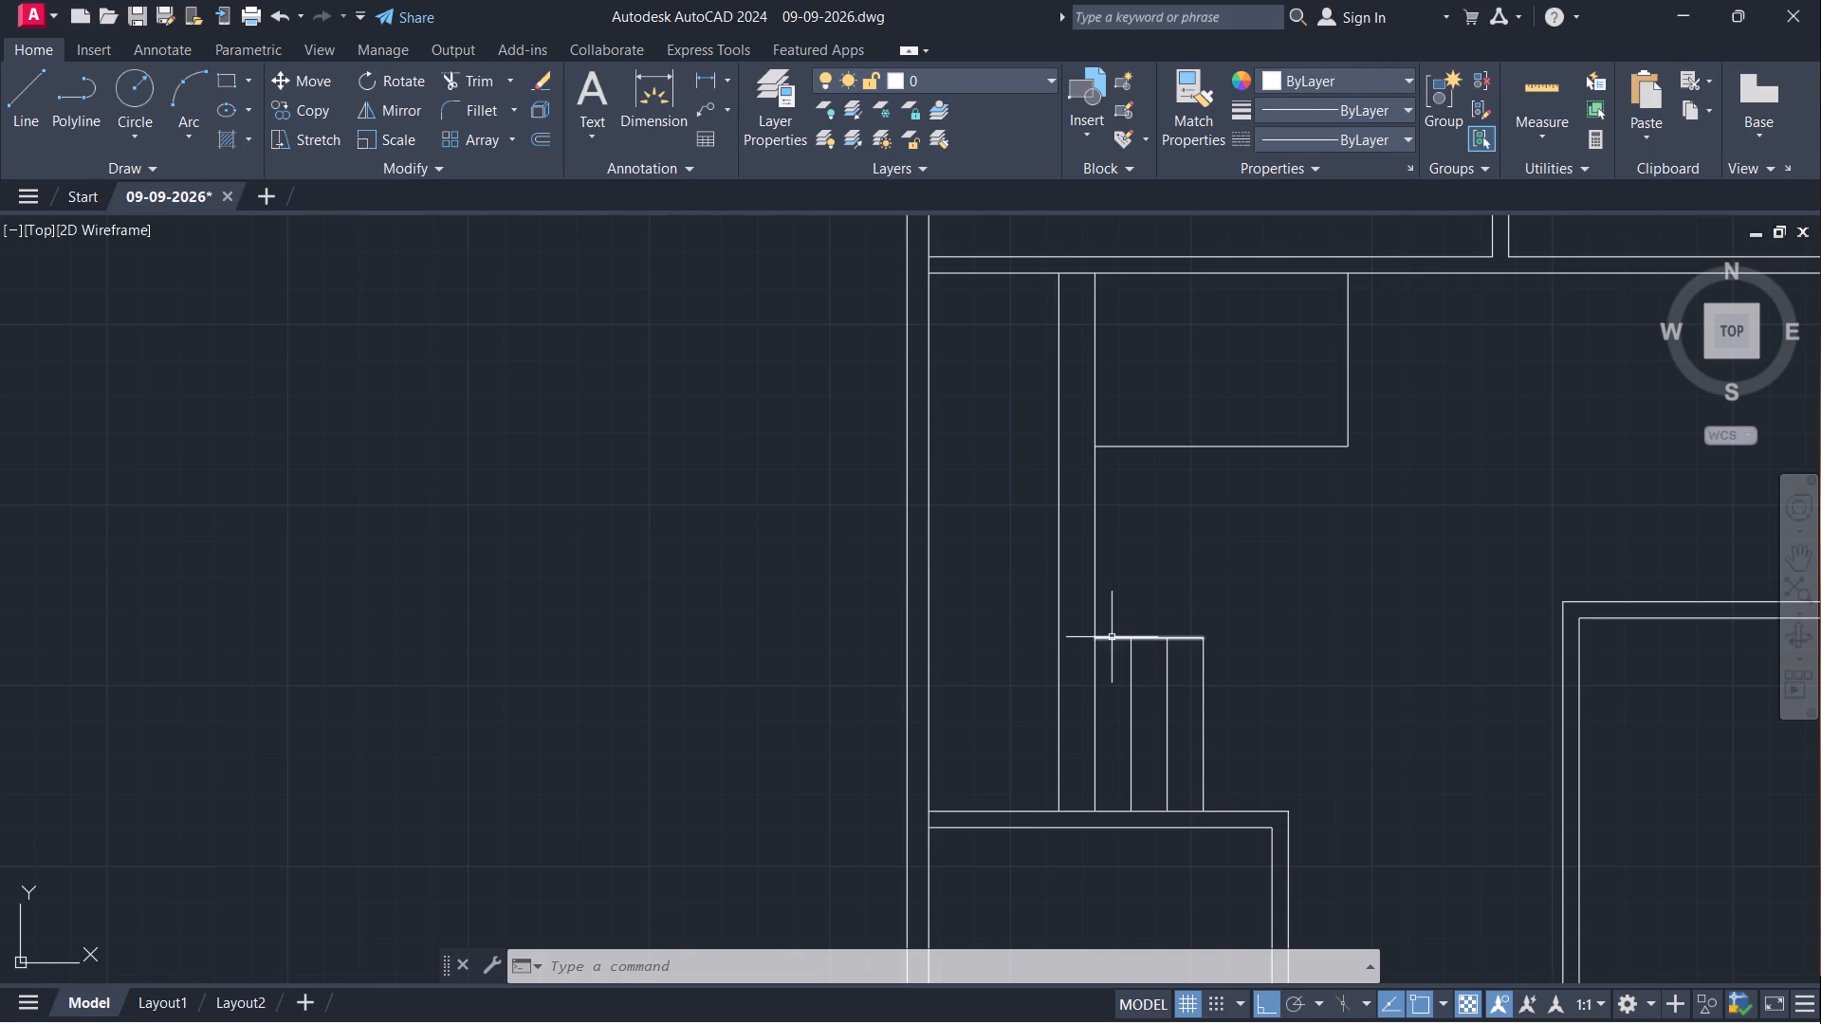
pyautogui.press('l')
pyautogui.press('Return')
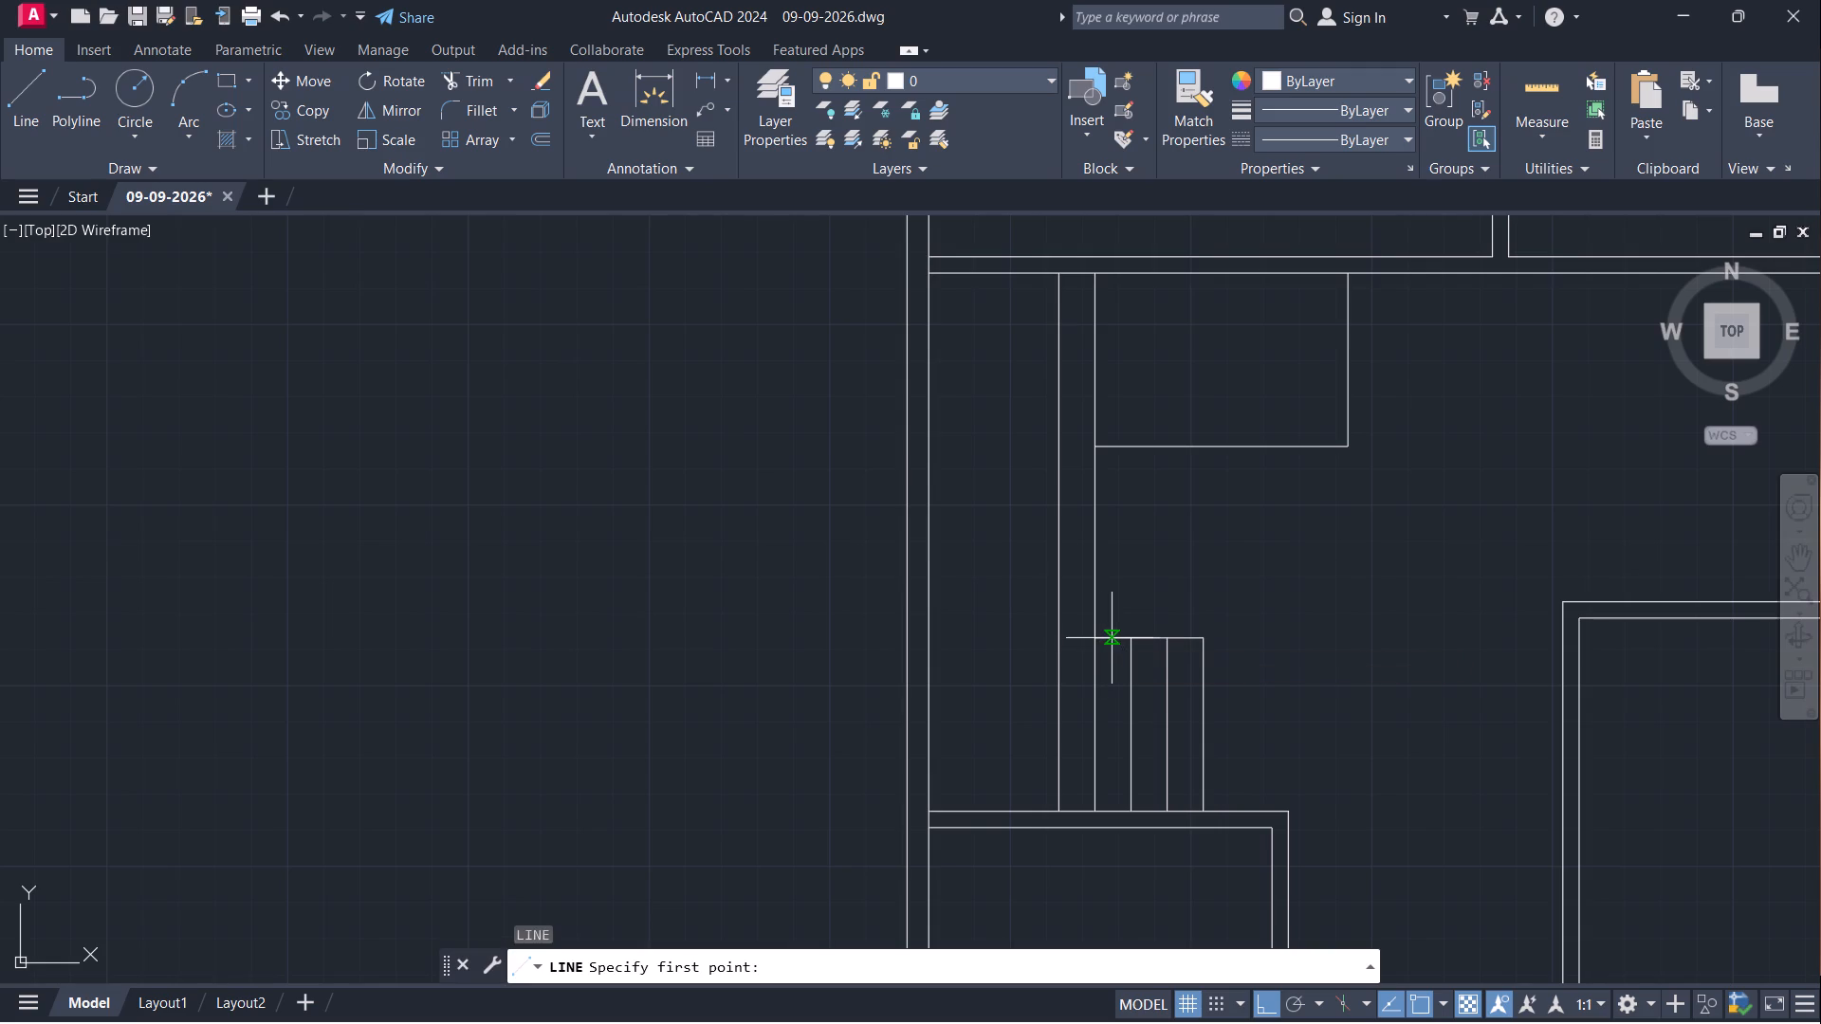
pyautogui.click(1102, 640)
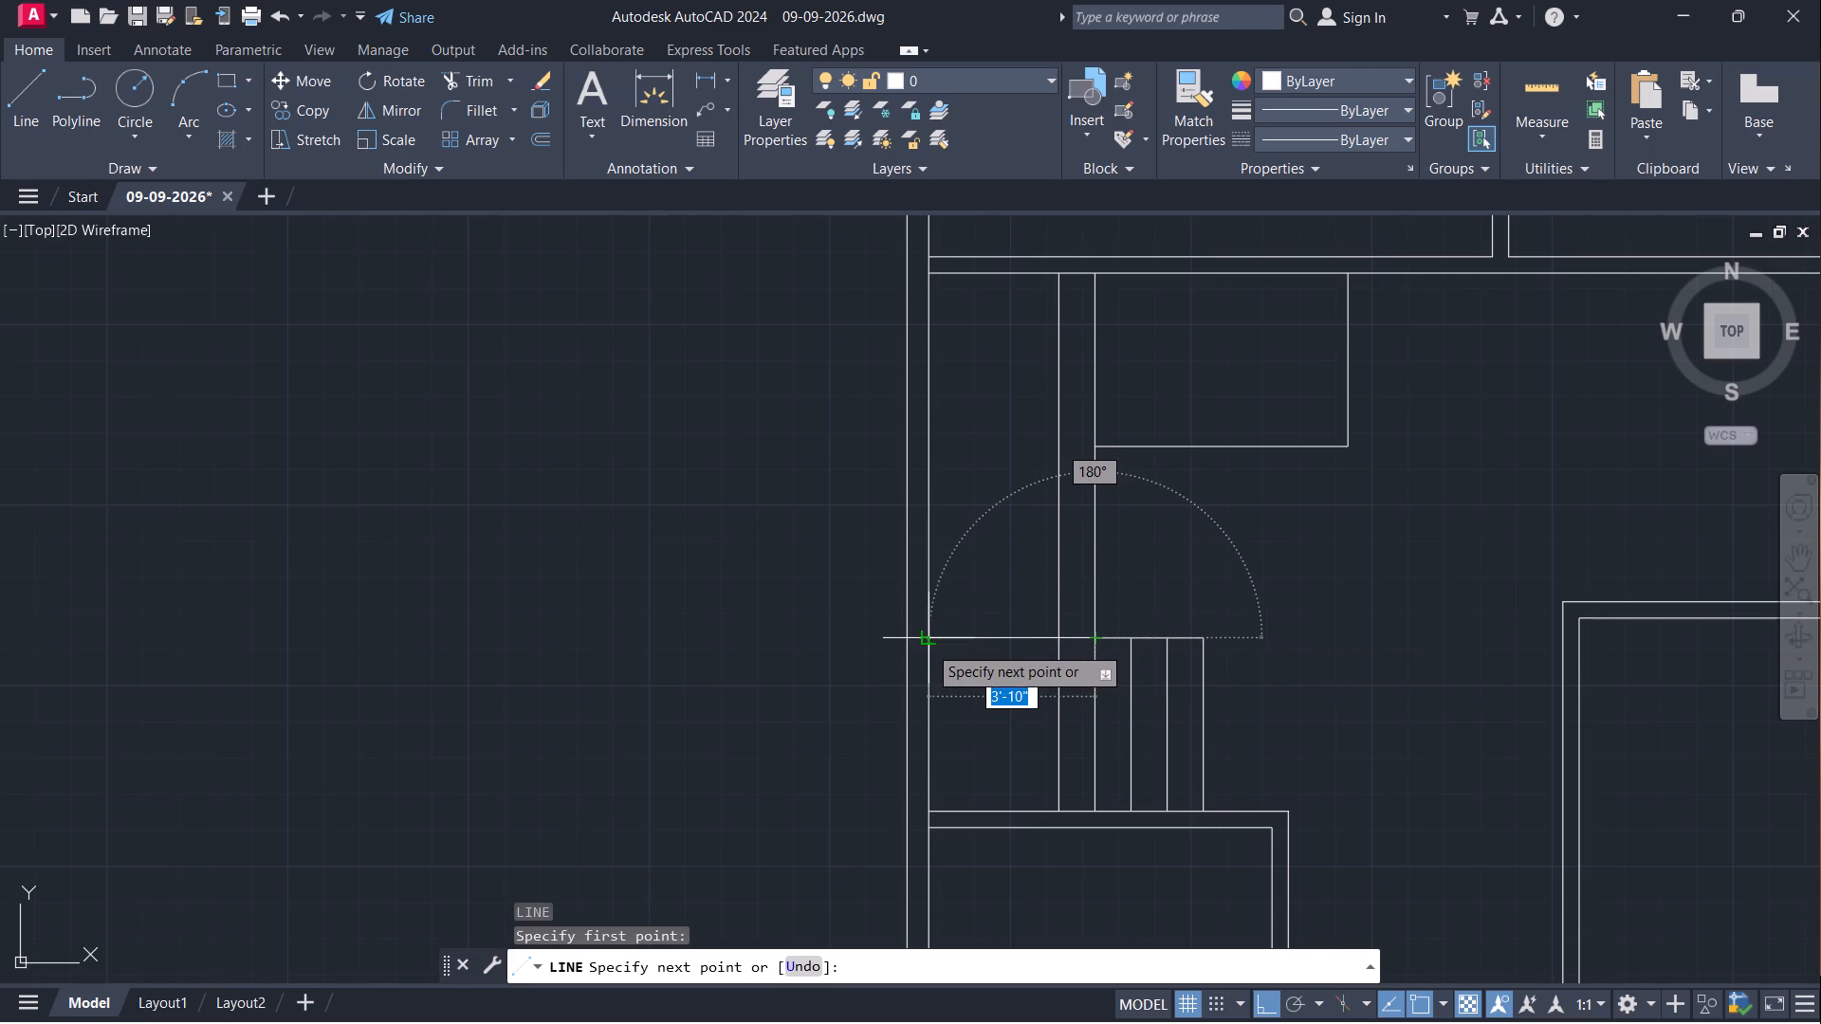
pyautogui.click(928, 645)
pyautogui.press('space')
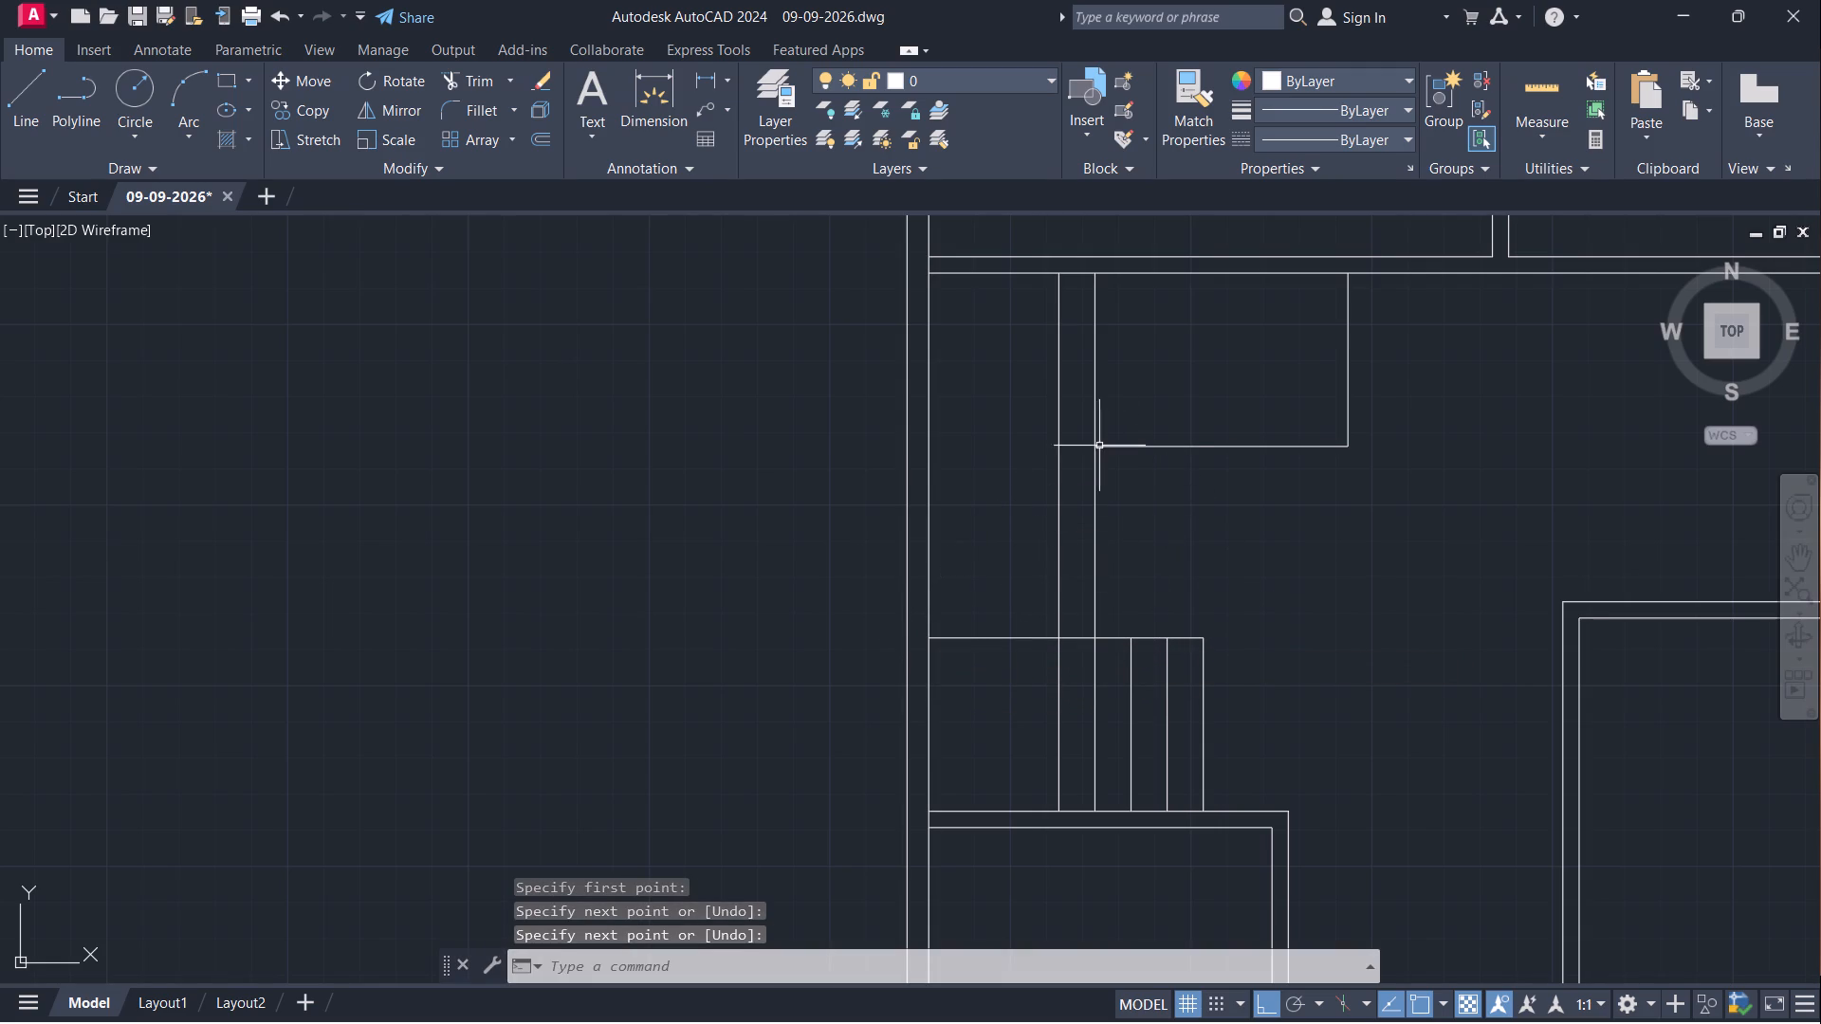
pyautogui.press('space')
pyautogui.click(1095, 444)
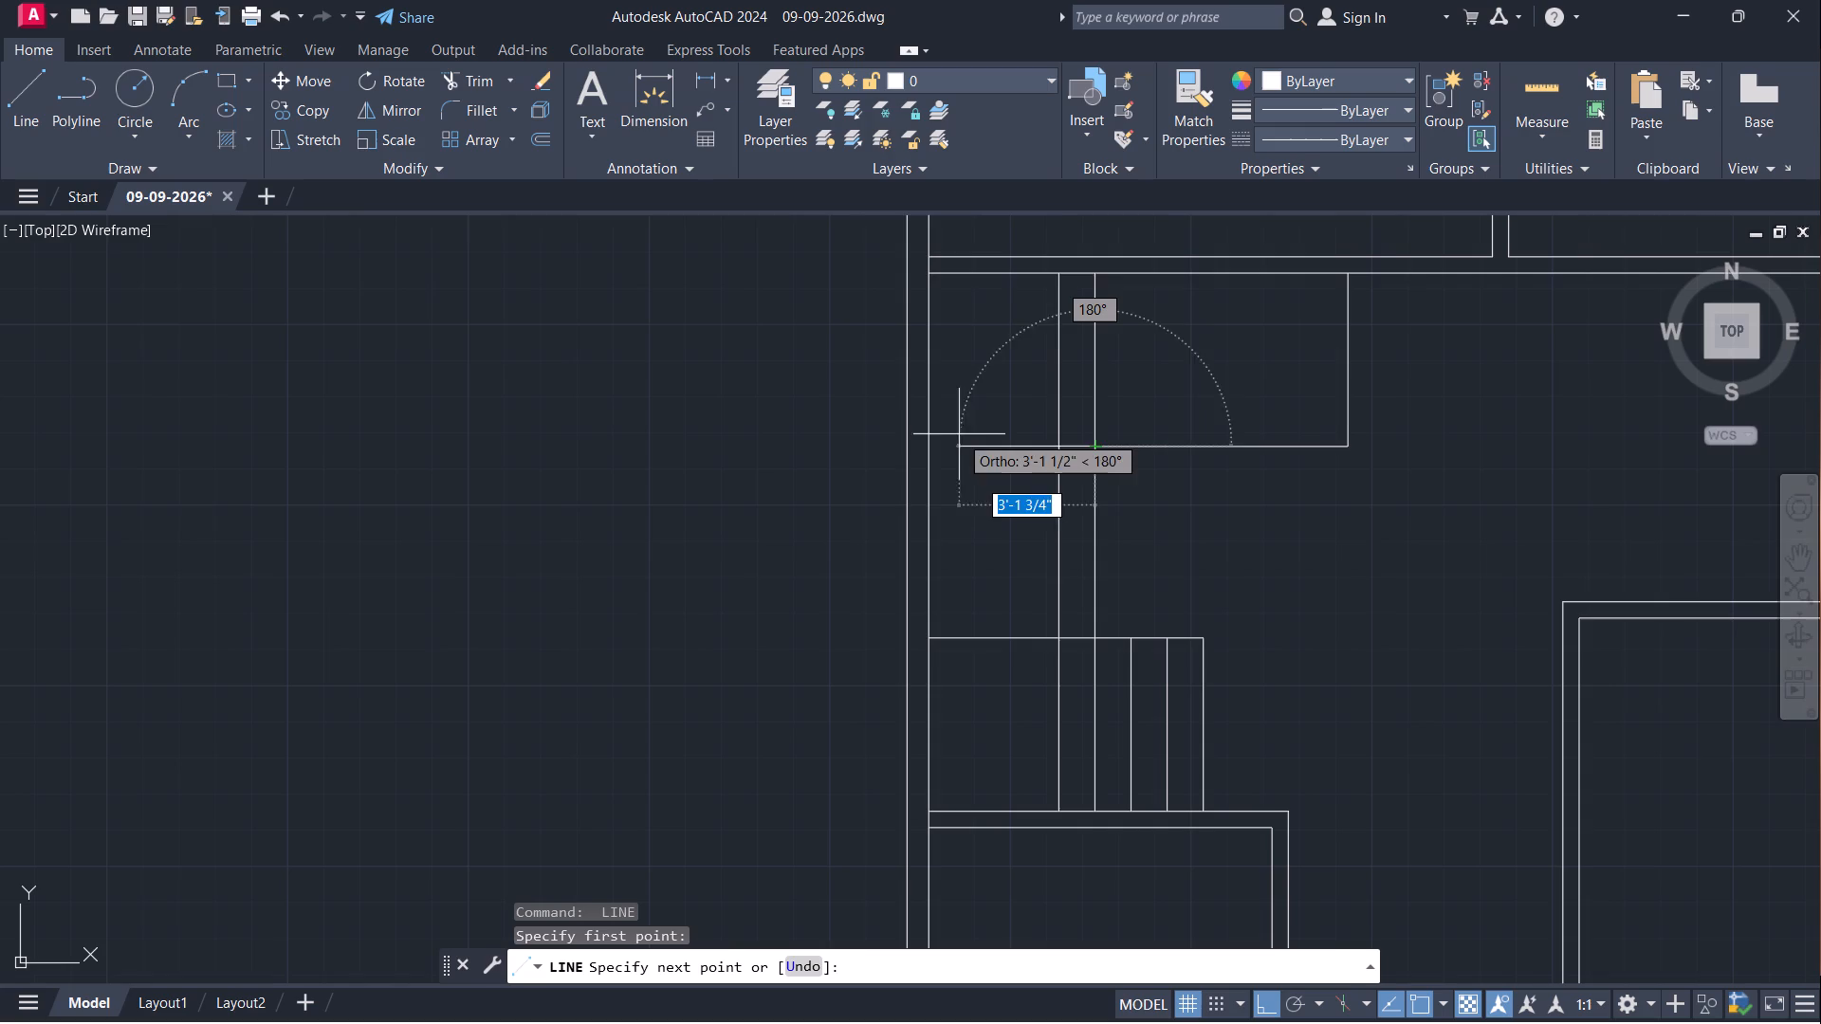
pyautogui.click(929, 451)
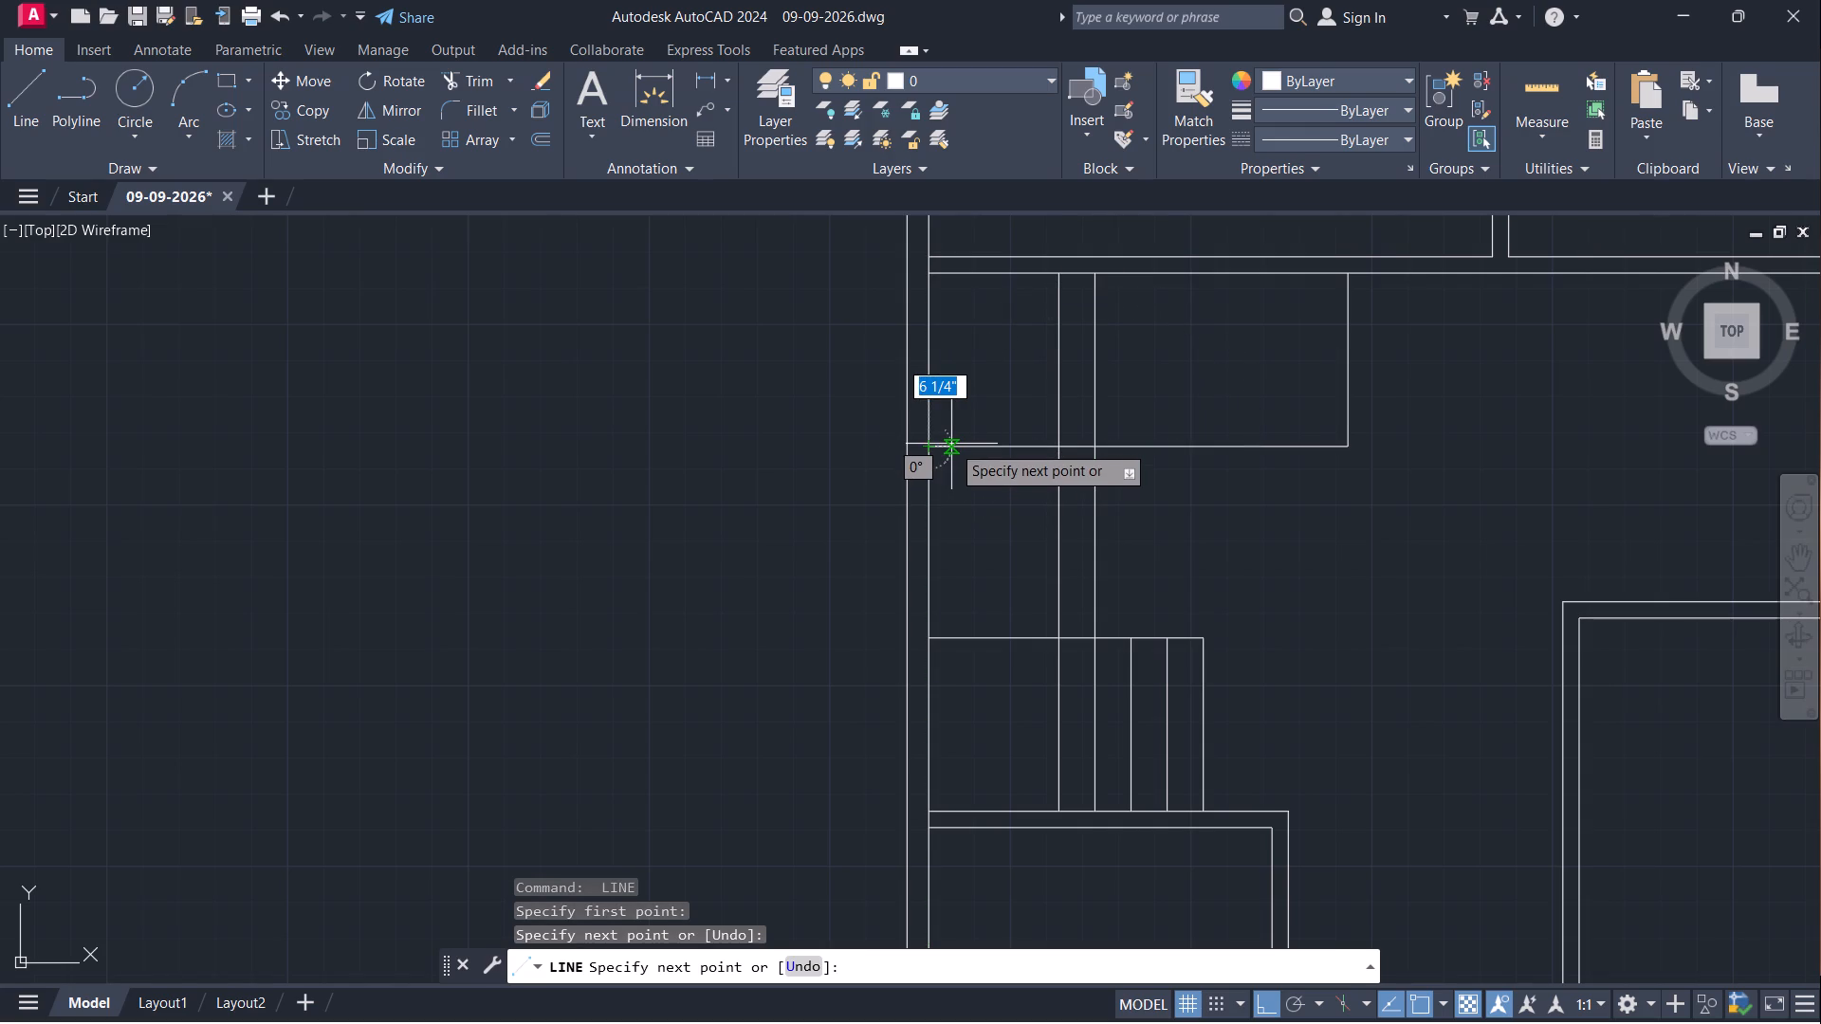
pyautogui.press('Escape')
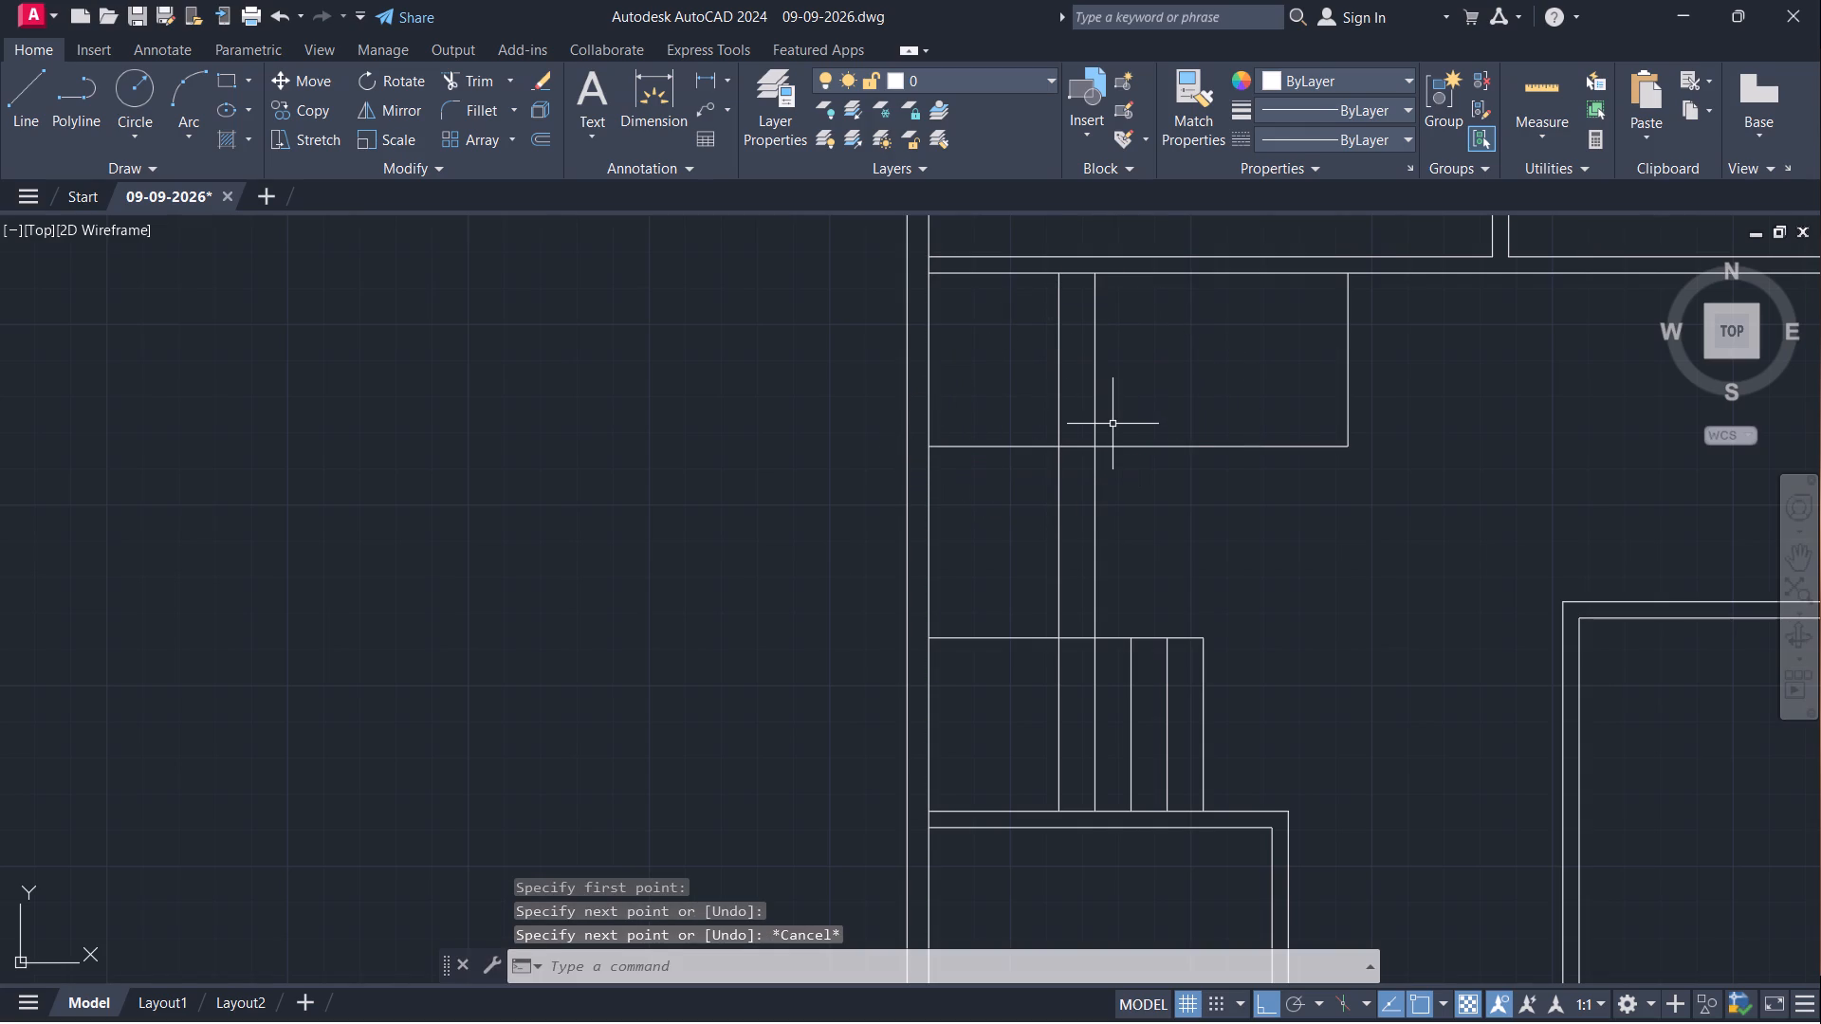
# Trim both new horizontal lines between the two long vertical stair lines.
pyautogui.write('tr')
pyautogui.press('Return')
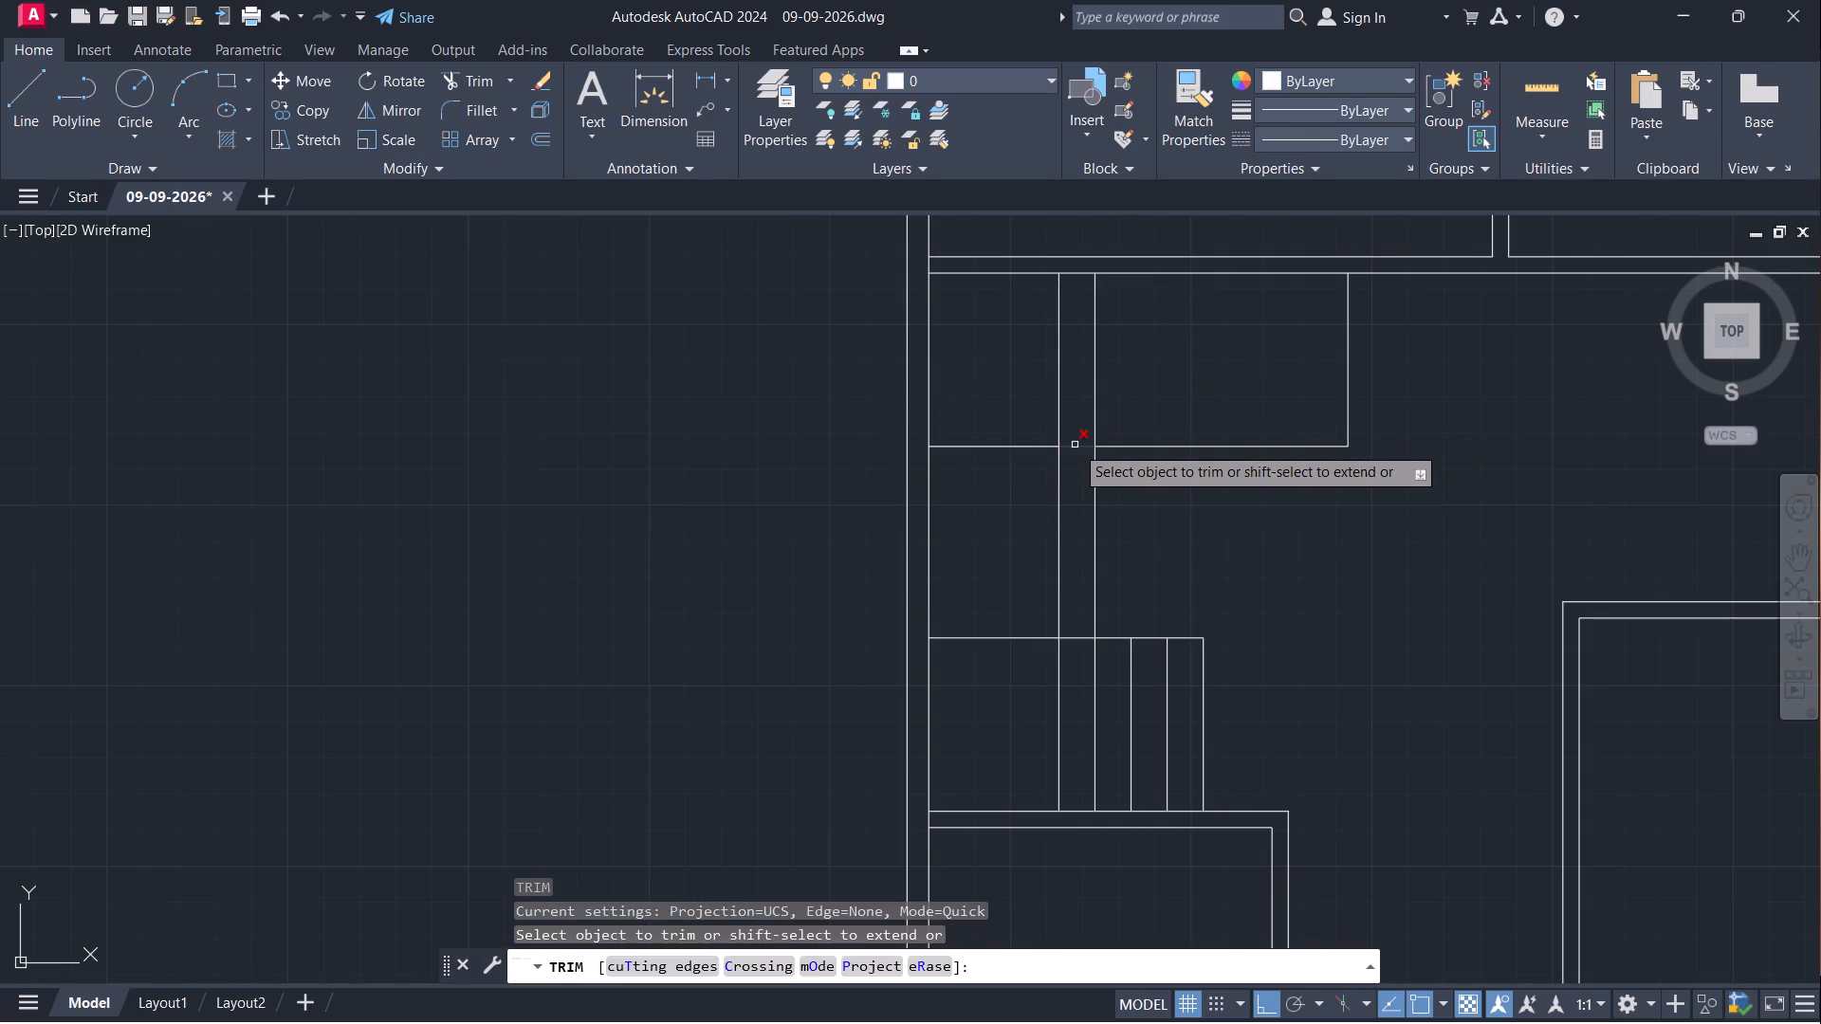
pyautogui.click(1075, 445)
pyautogui.click(1078, 643)
pyautogui.click(1080, 623)
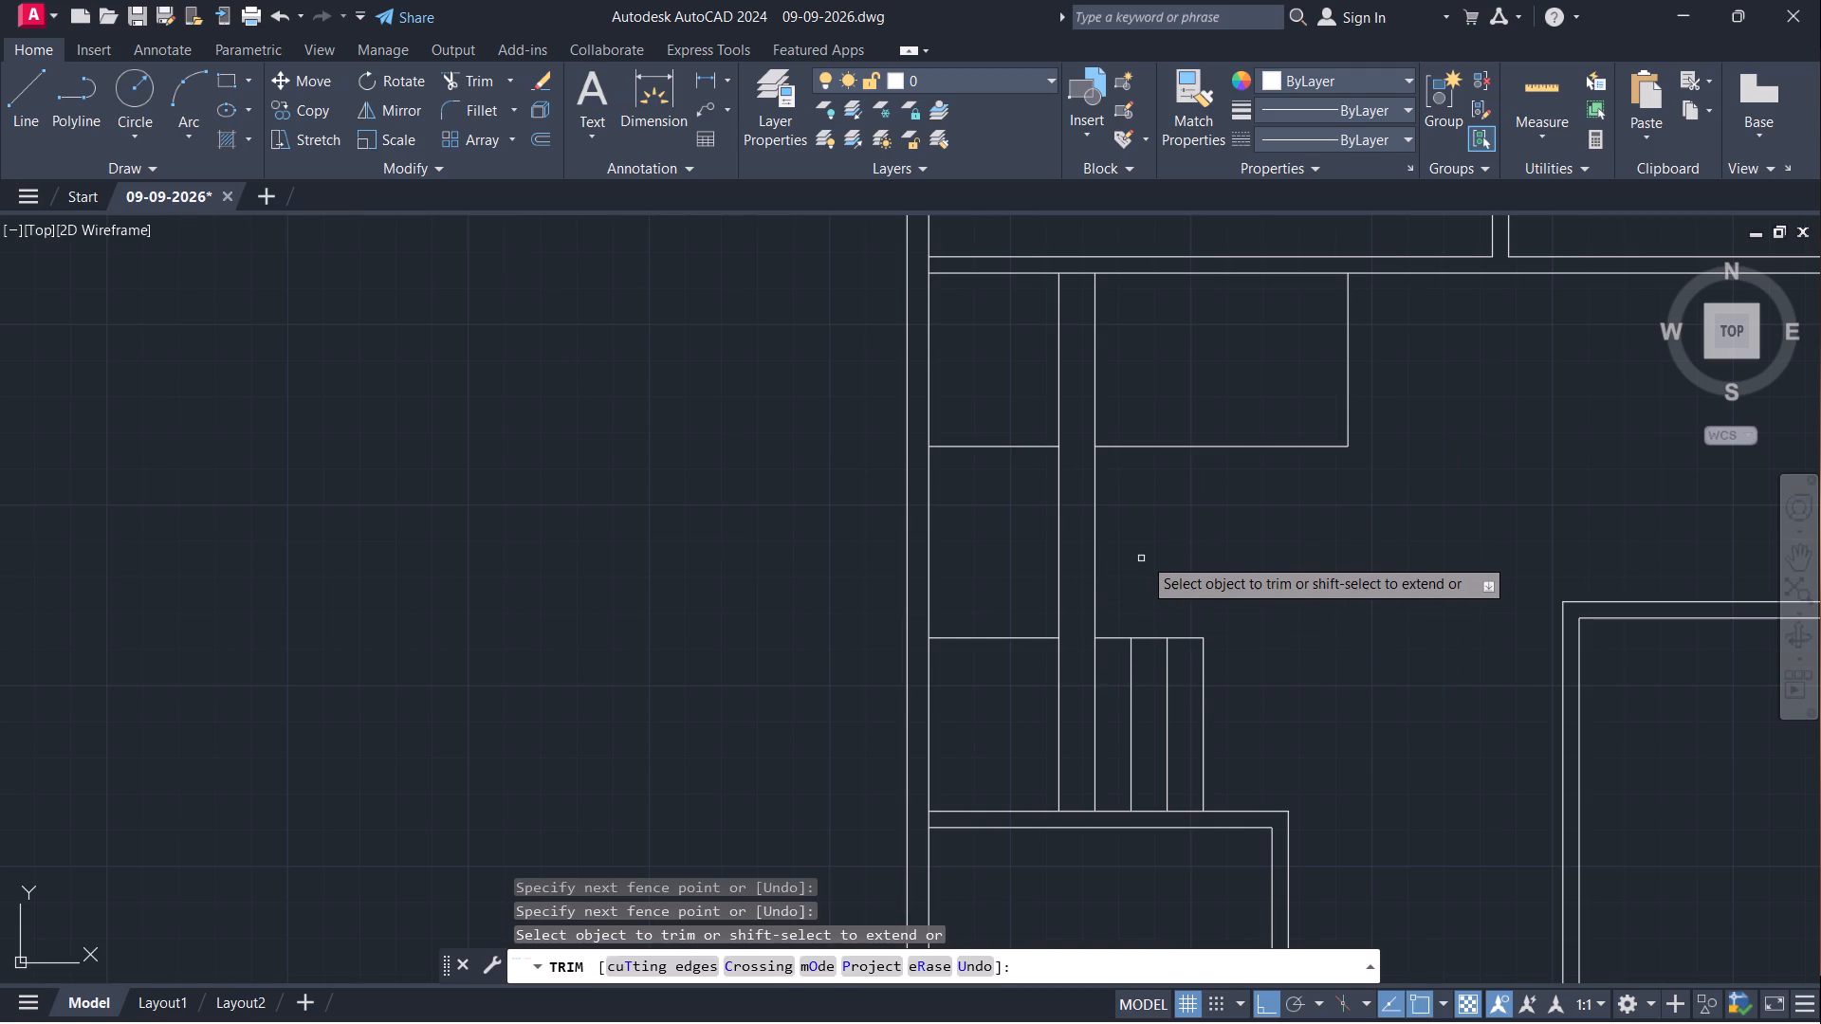
pyautogui.scroll(-2, 1143, 553)
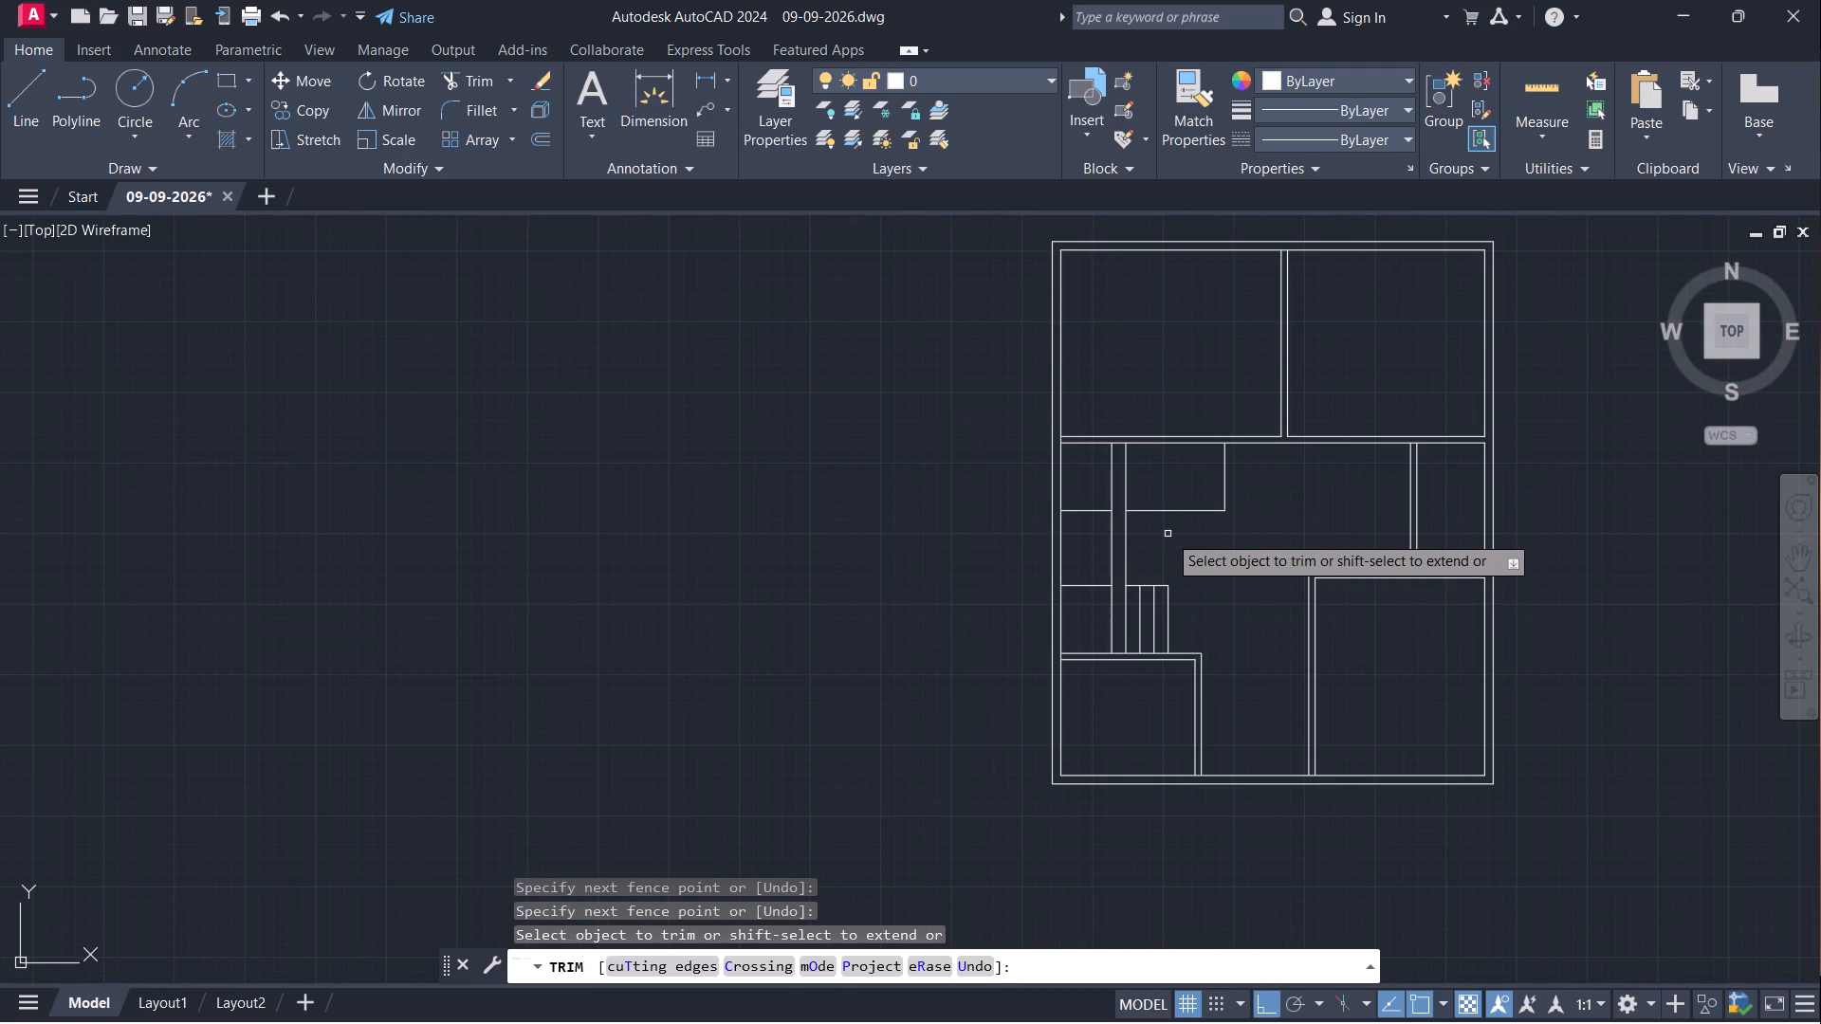
pyautogui.press('Escape')
# Copy the upper horizontal line beside the left wall as a 7-item array fitted down to the lower horizontal line.
pyautogui.scroll(4, 1164, 499)
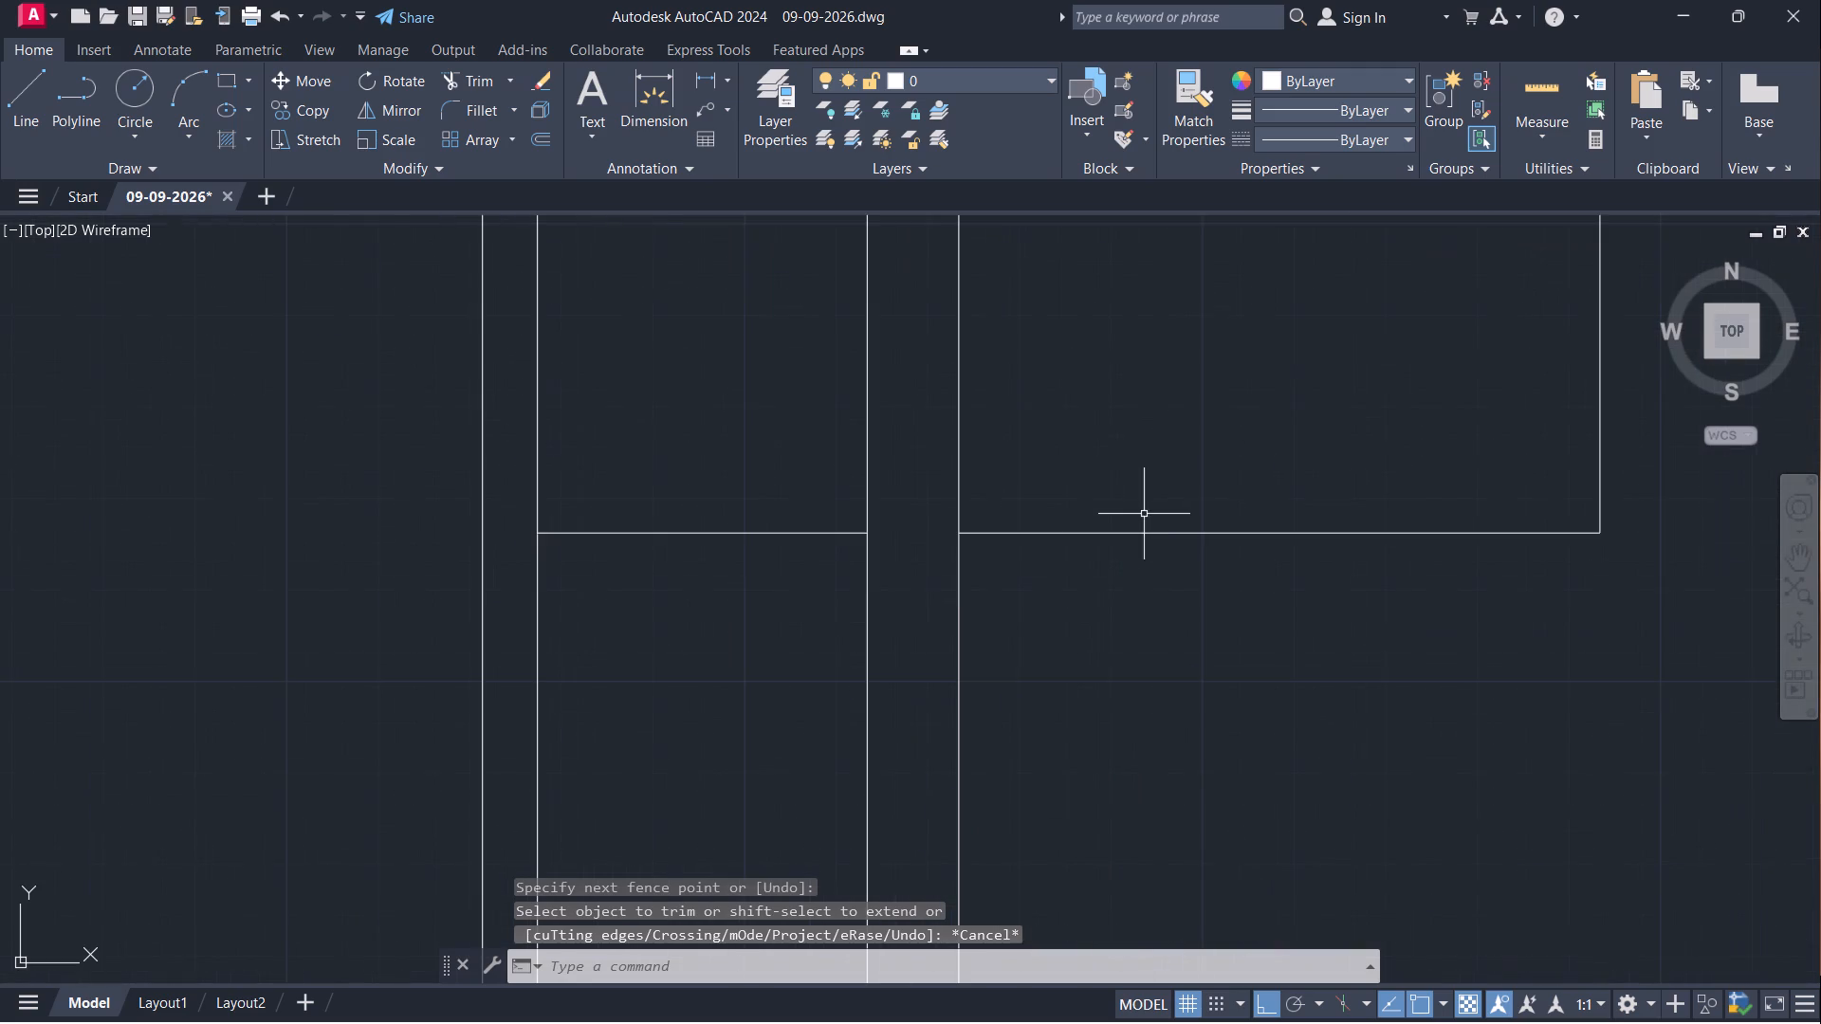
pyautogui.scroll(-2, 971, 579)
pyautogui.click(901, 536)
pyautogui.click(883, 616)
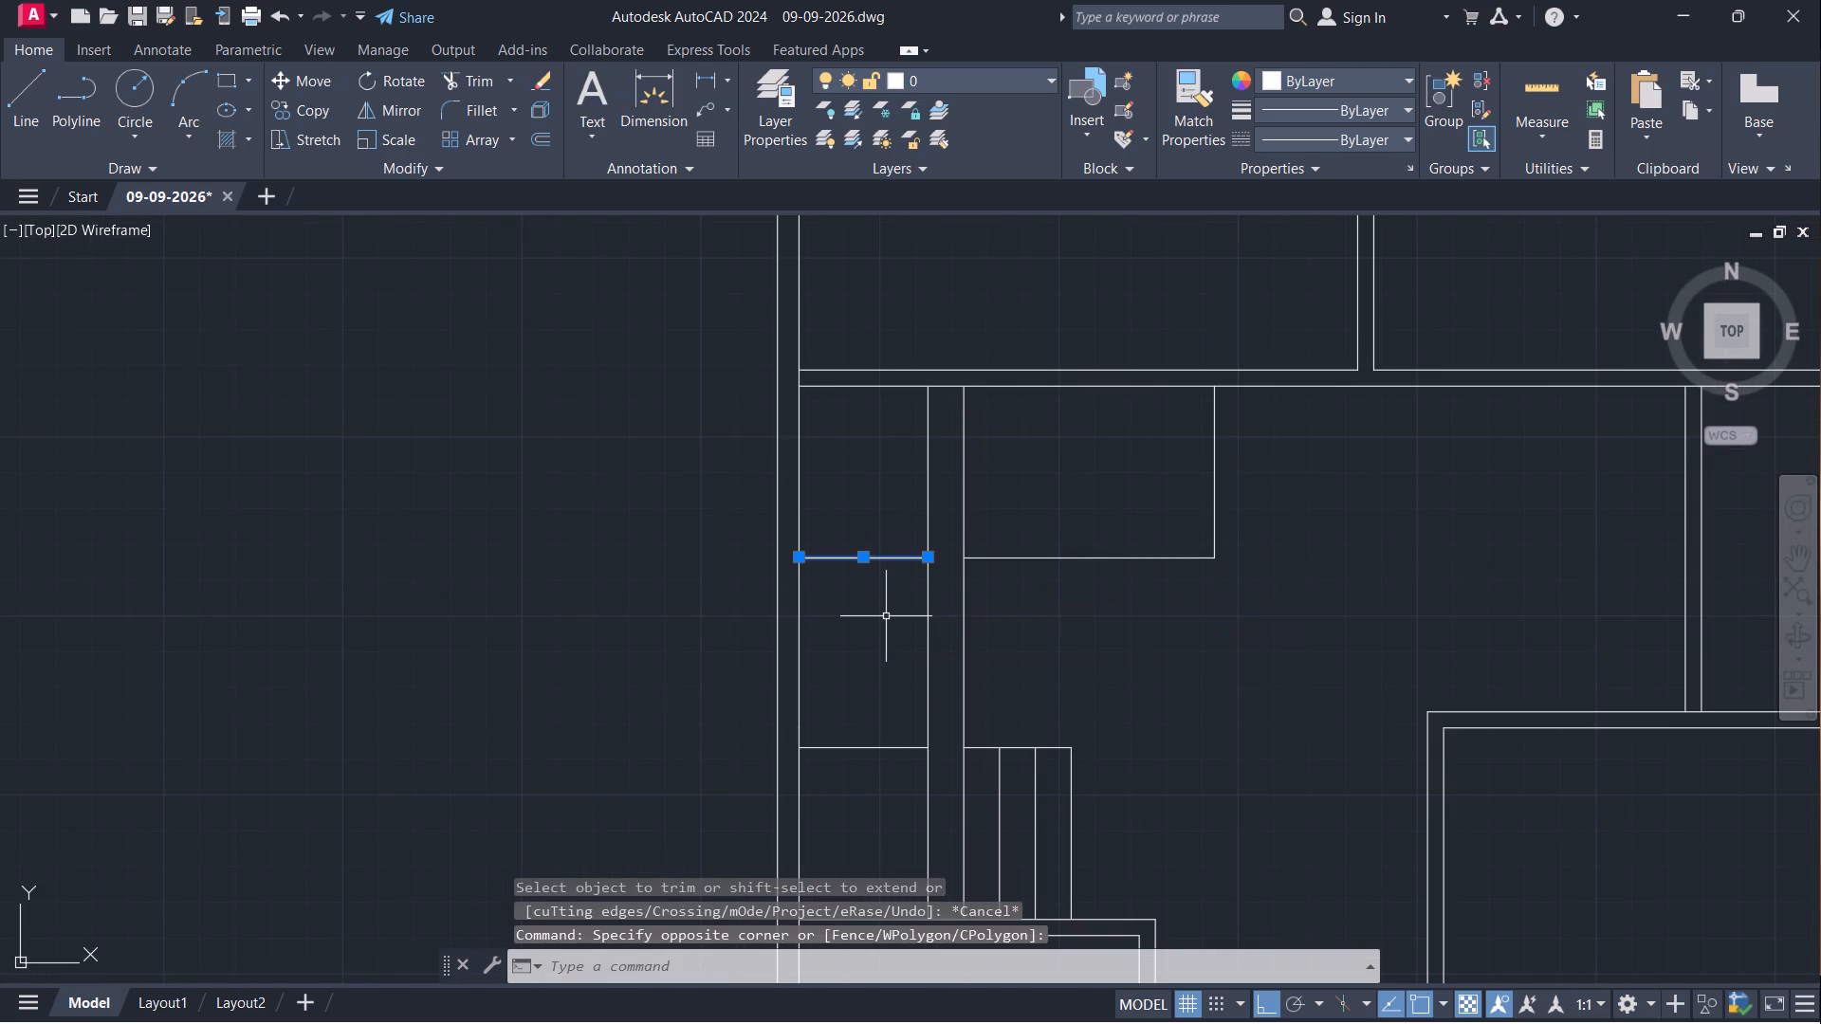
pyautogui.press('c')
pyautogui.press('o')
pyautogui.press('Return')
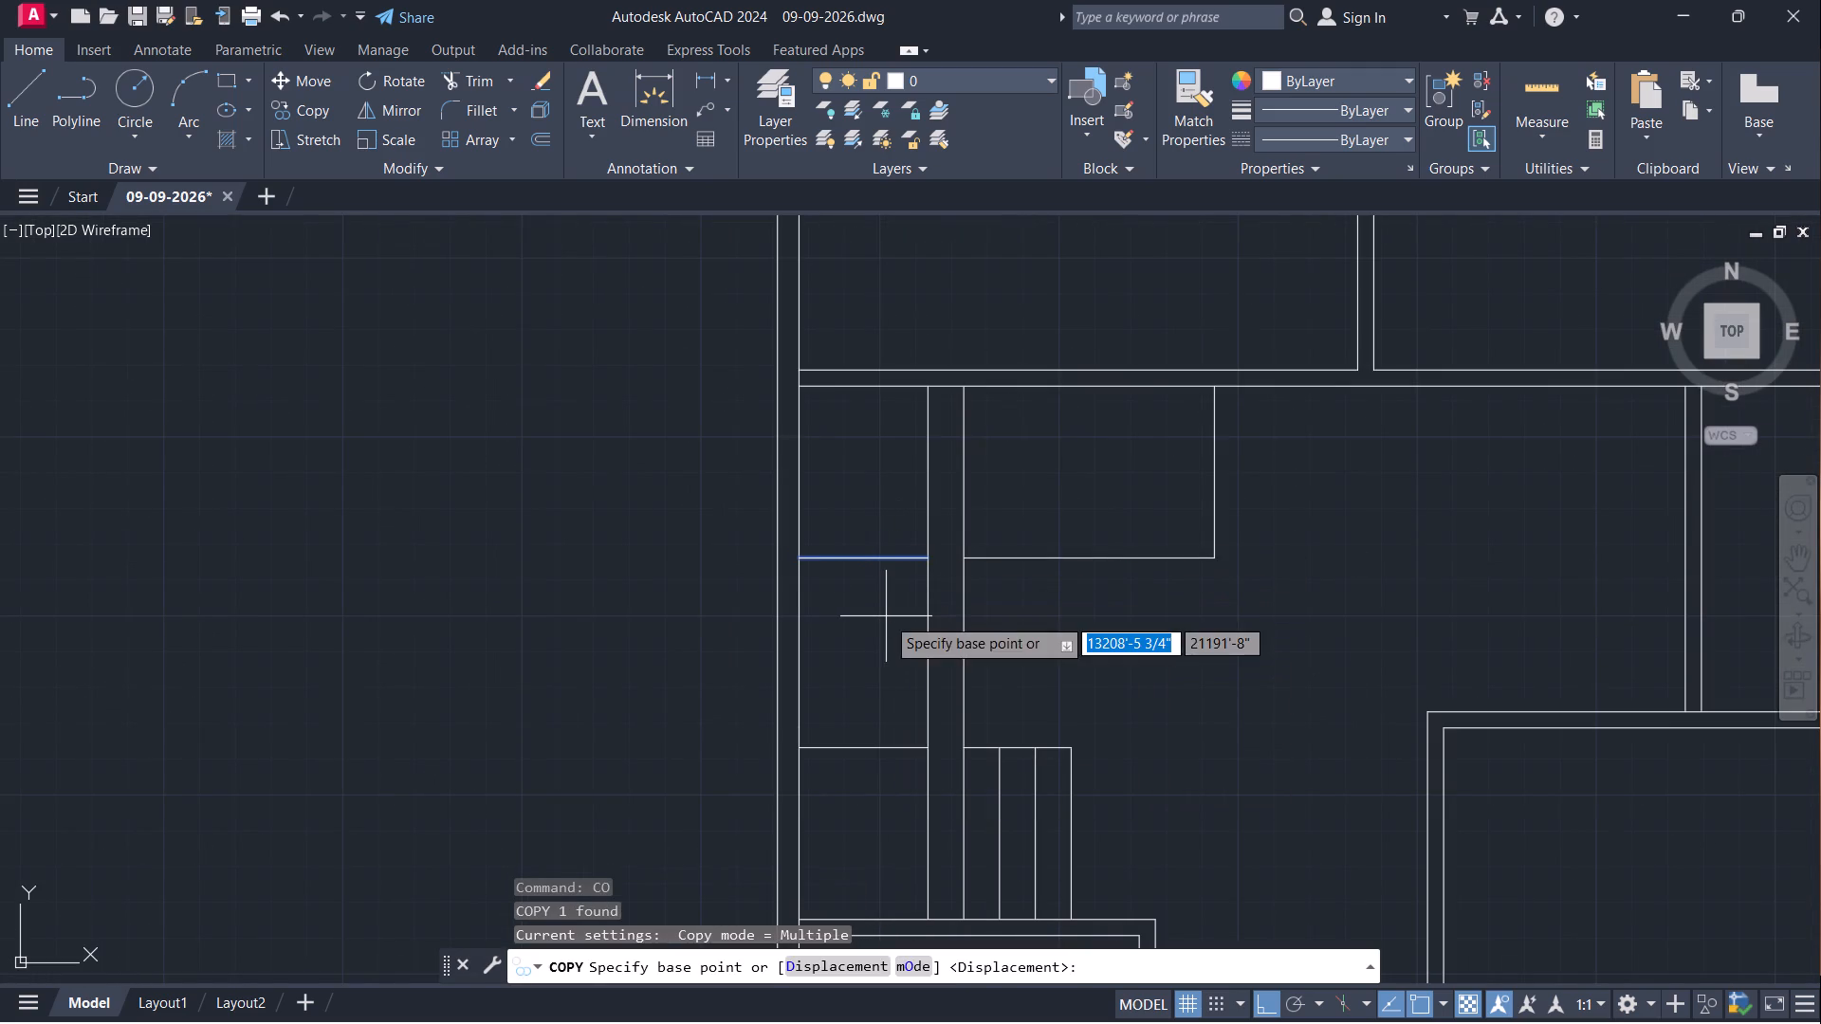
pyautogui.click(924, 563)
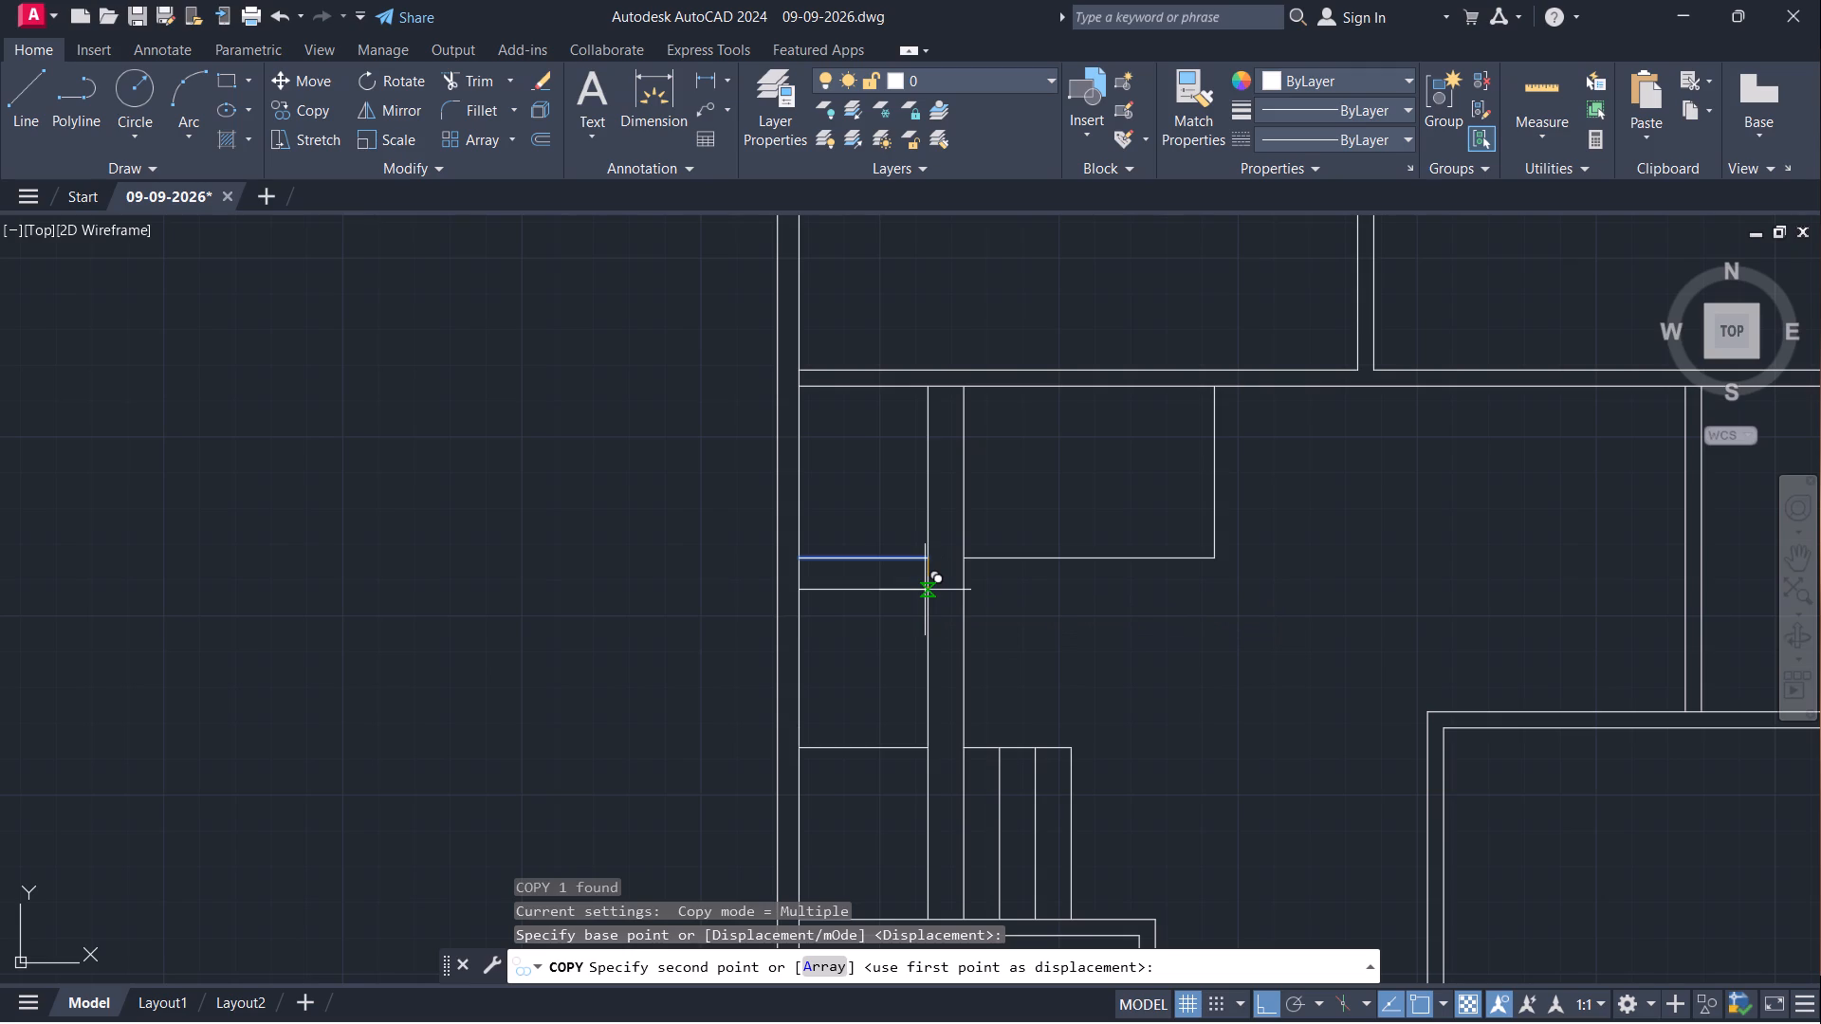
pyautogui.press('a')
pyautogui.press('Return')
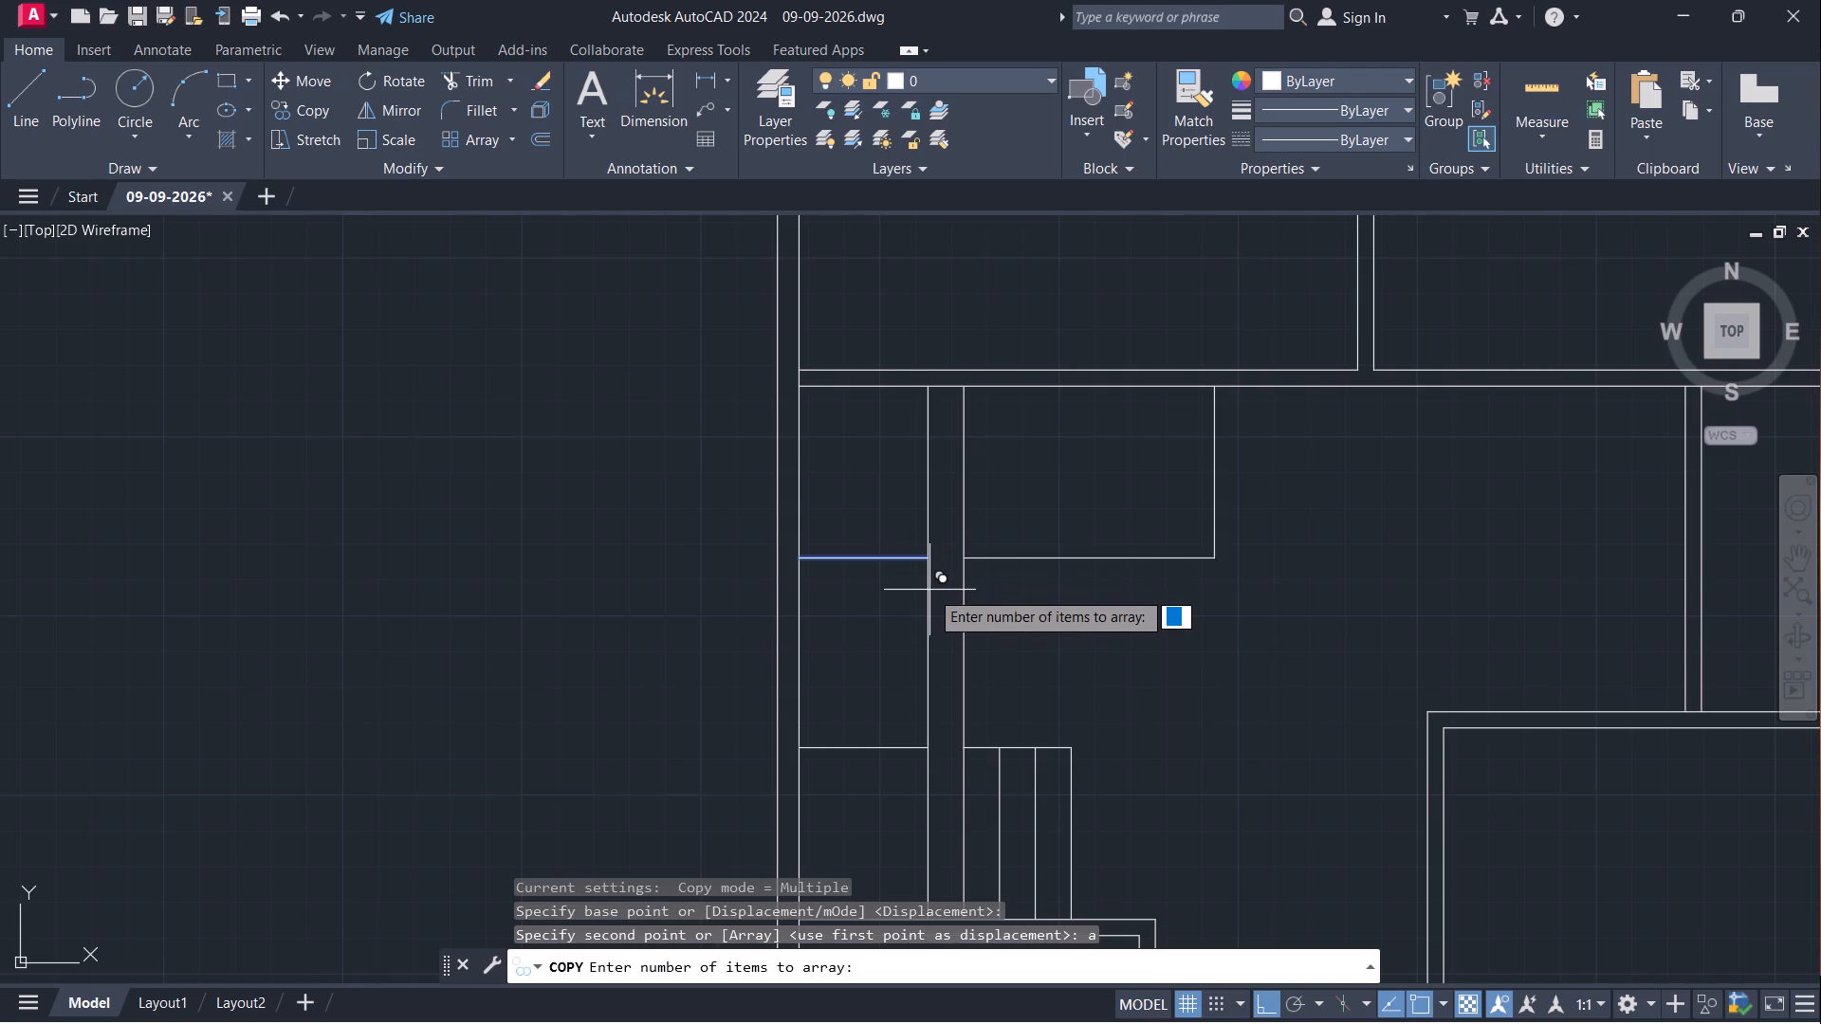
pyautogui.press('7')
pyautogui.press('Return')
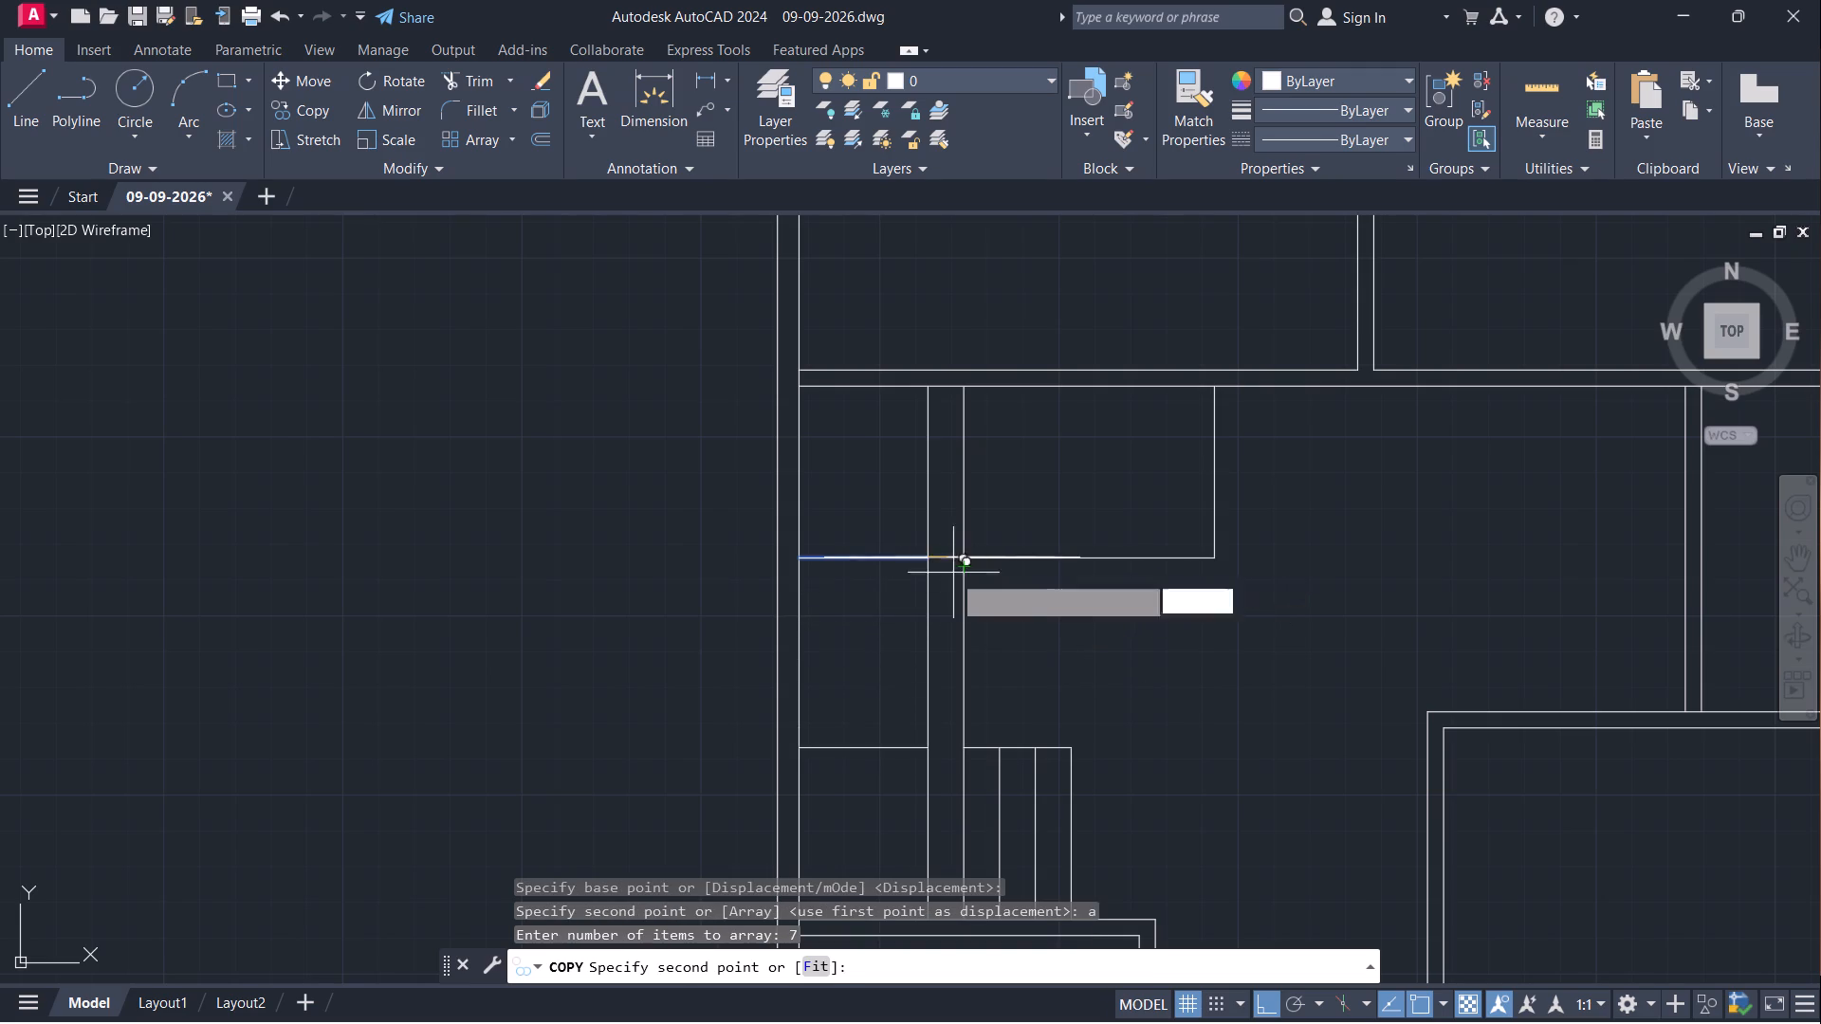
pyautogui.press('f')
pyautogui.press('Return')
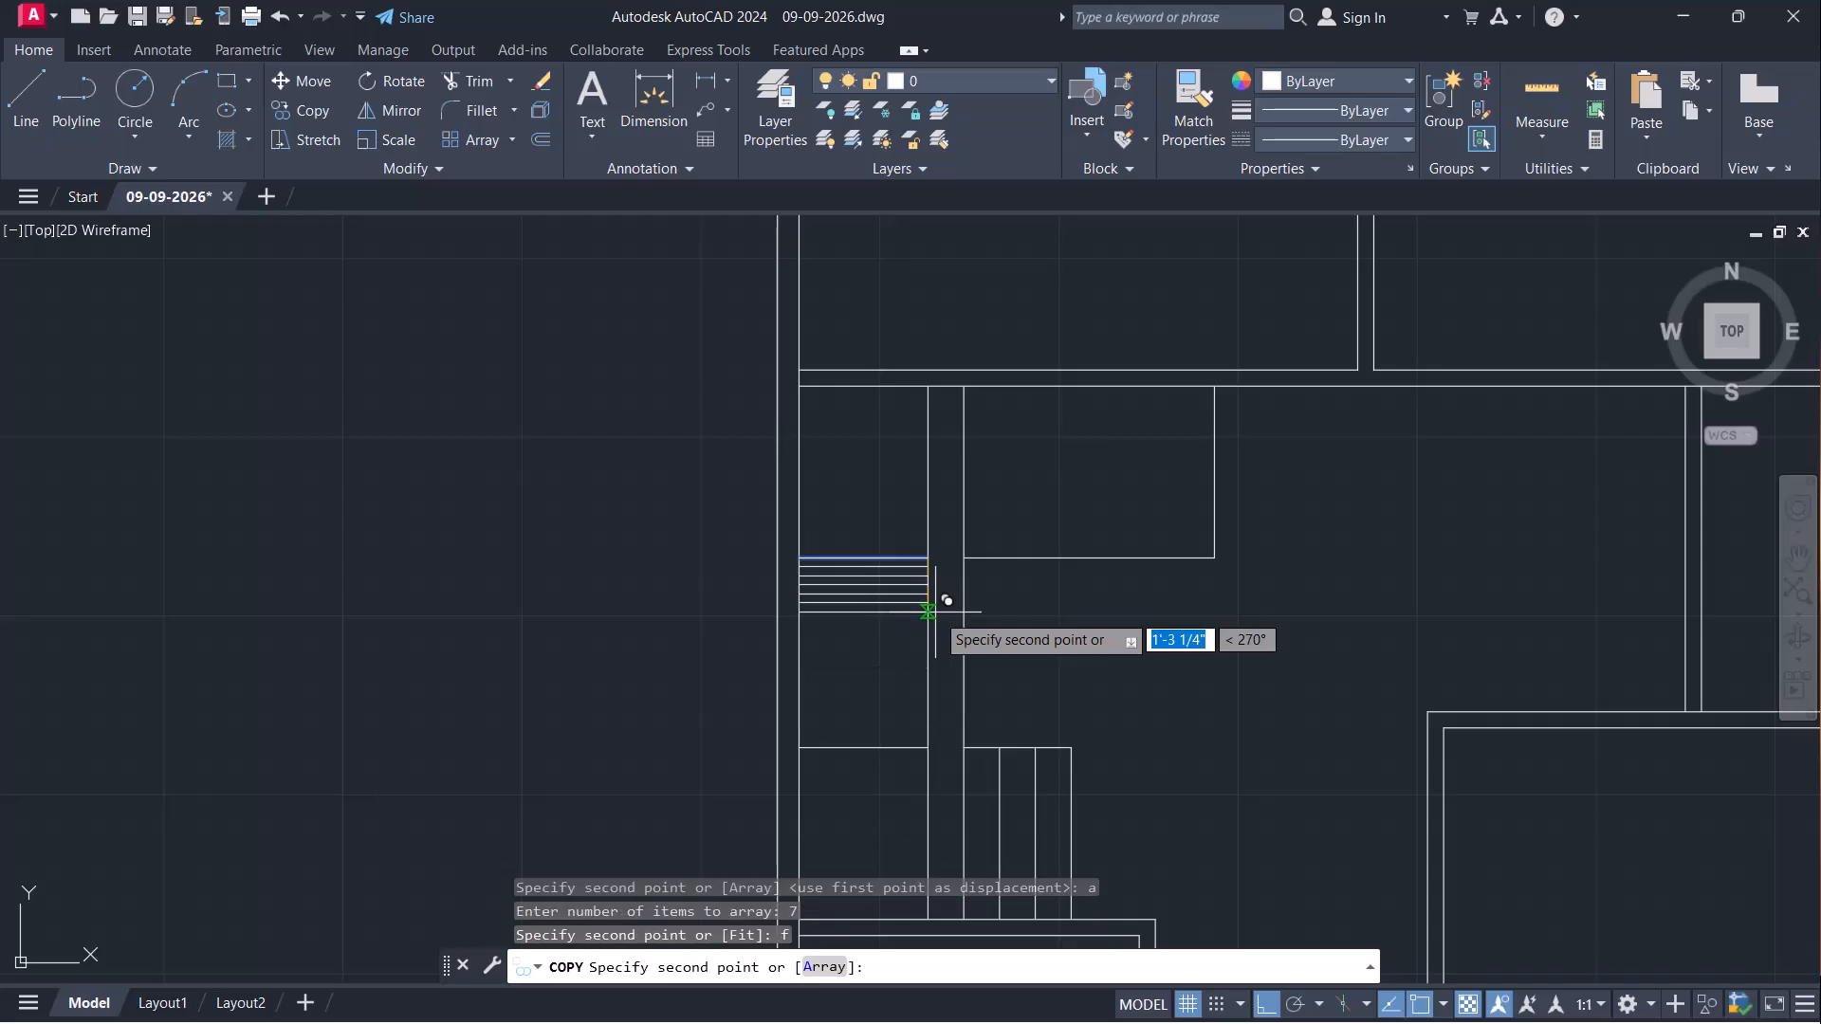
pyautogui.click(928, 750)
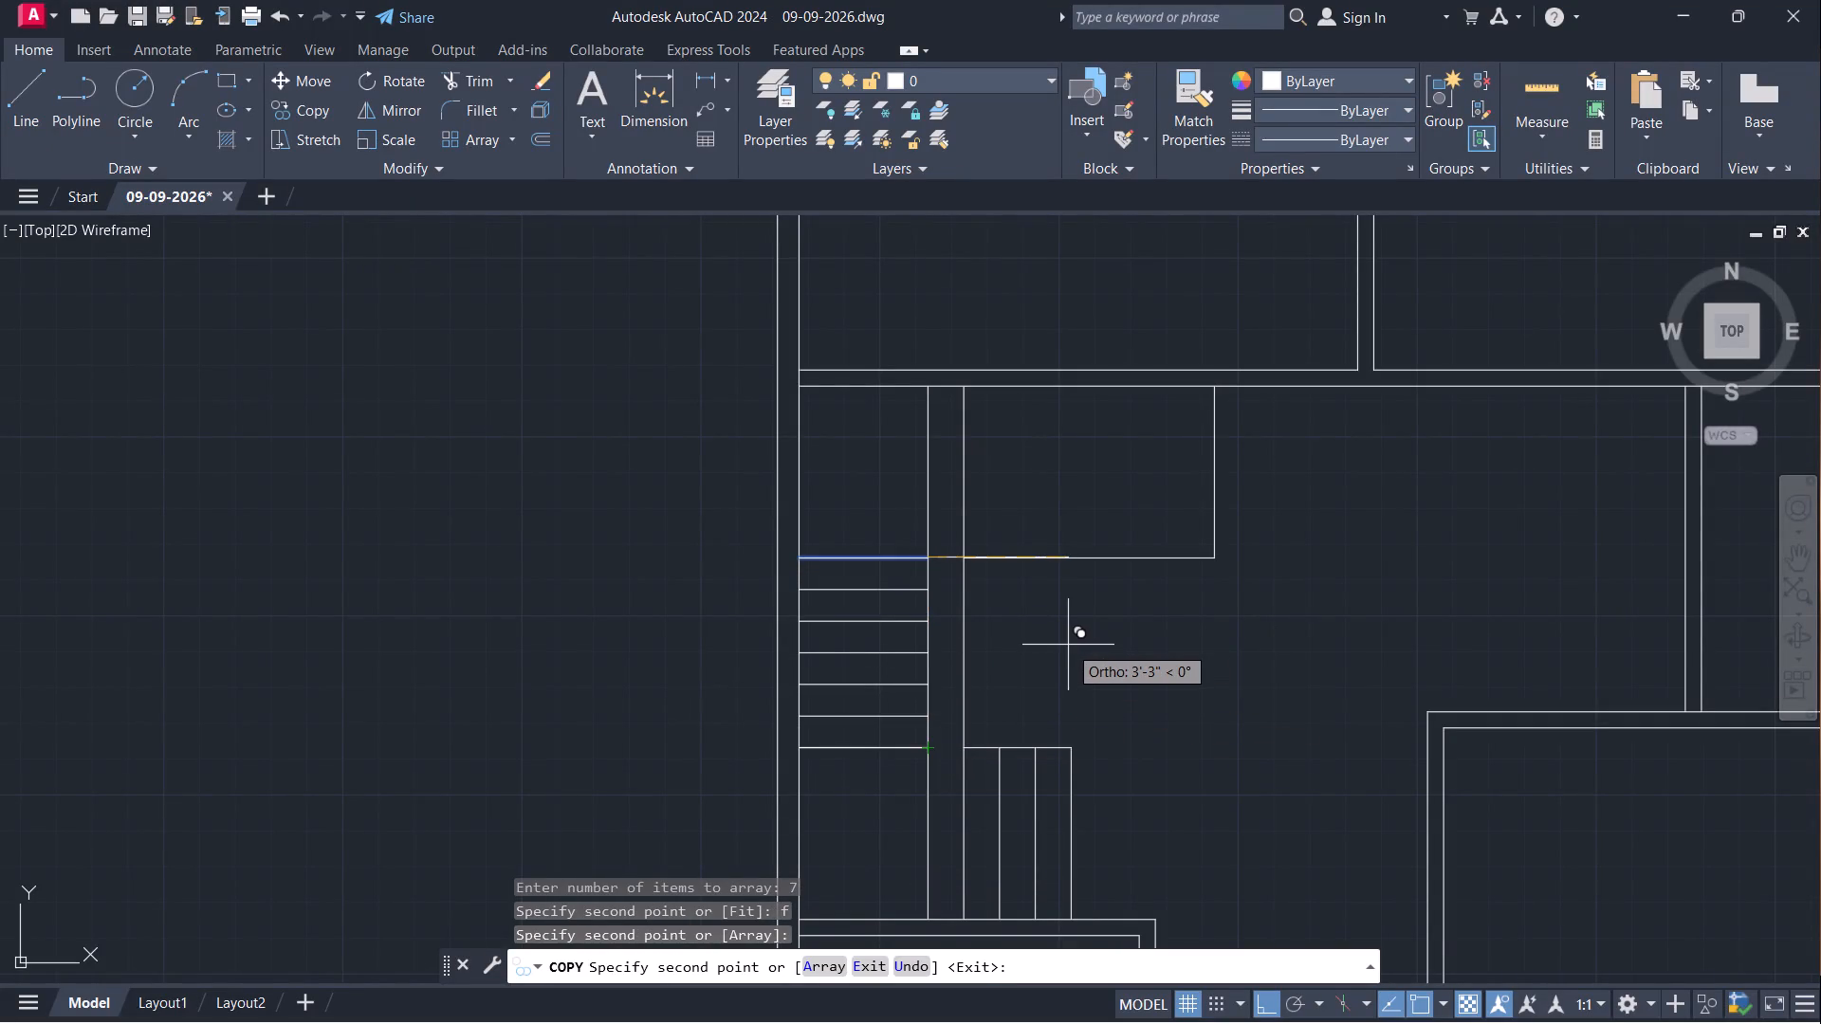
pyautogui.press('Escape')
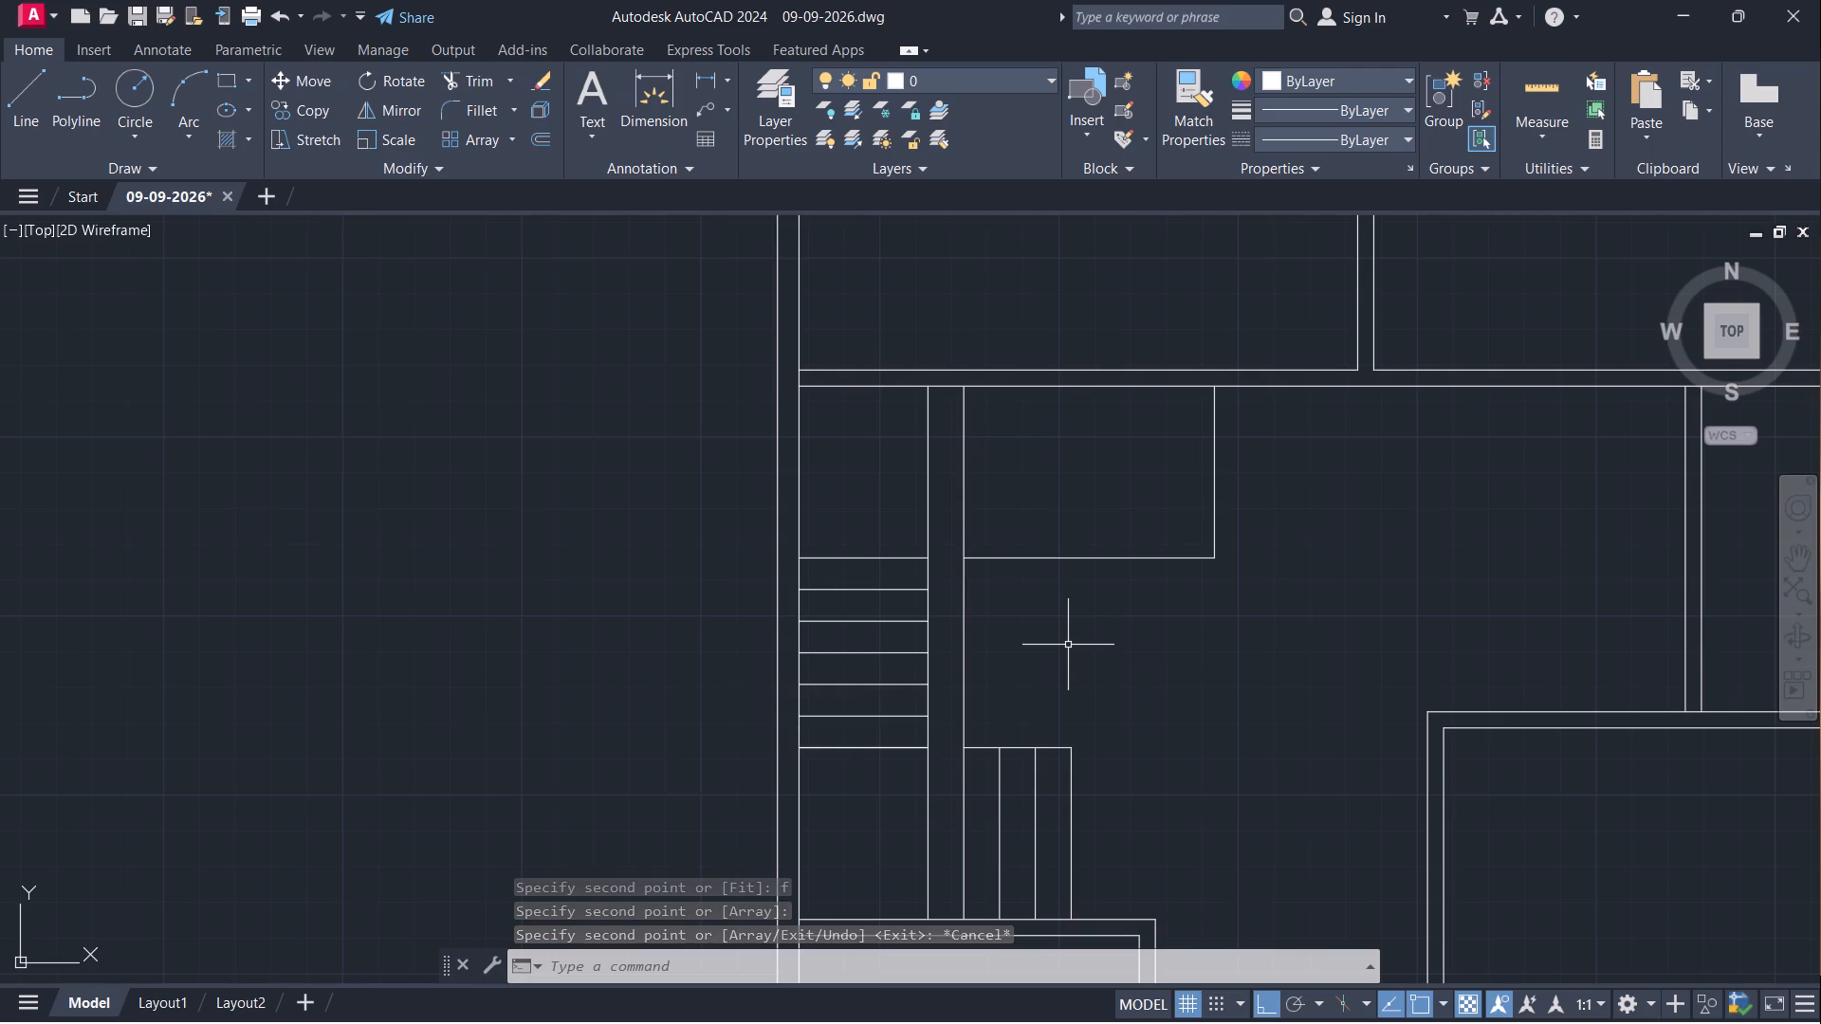
# Extend the top and bottom tread lines beside the left wall across the gap between the two long vertical stair lines.
pyautogui.write('ex')
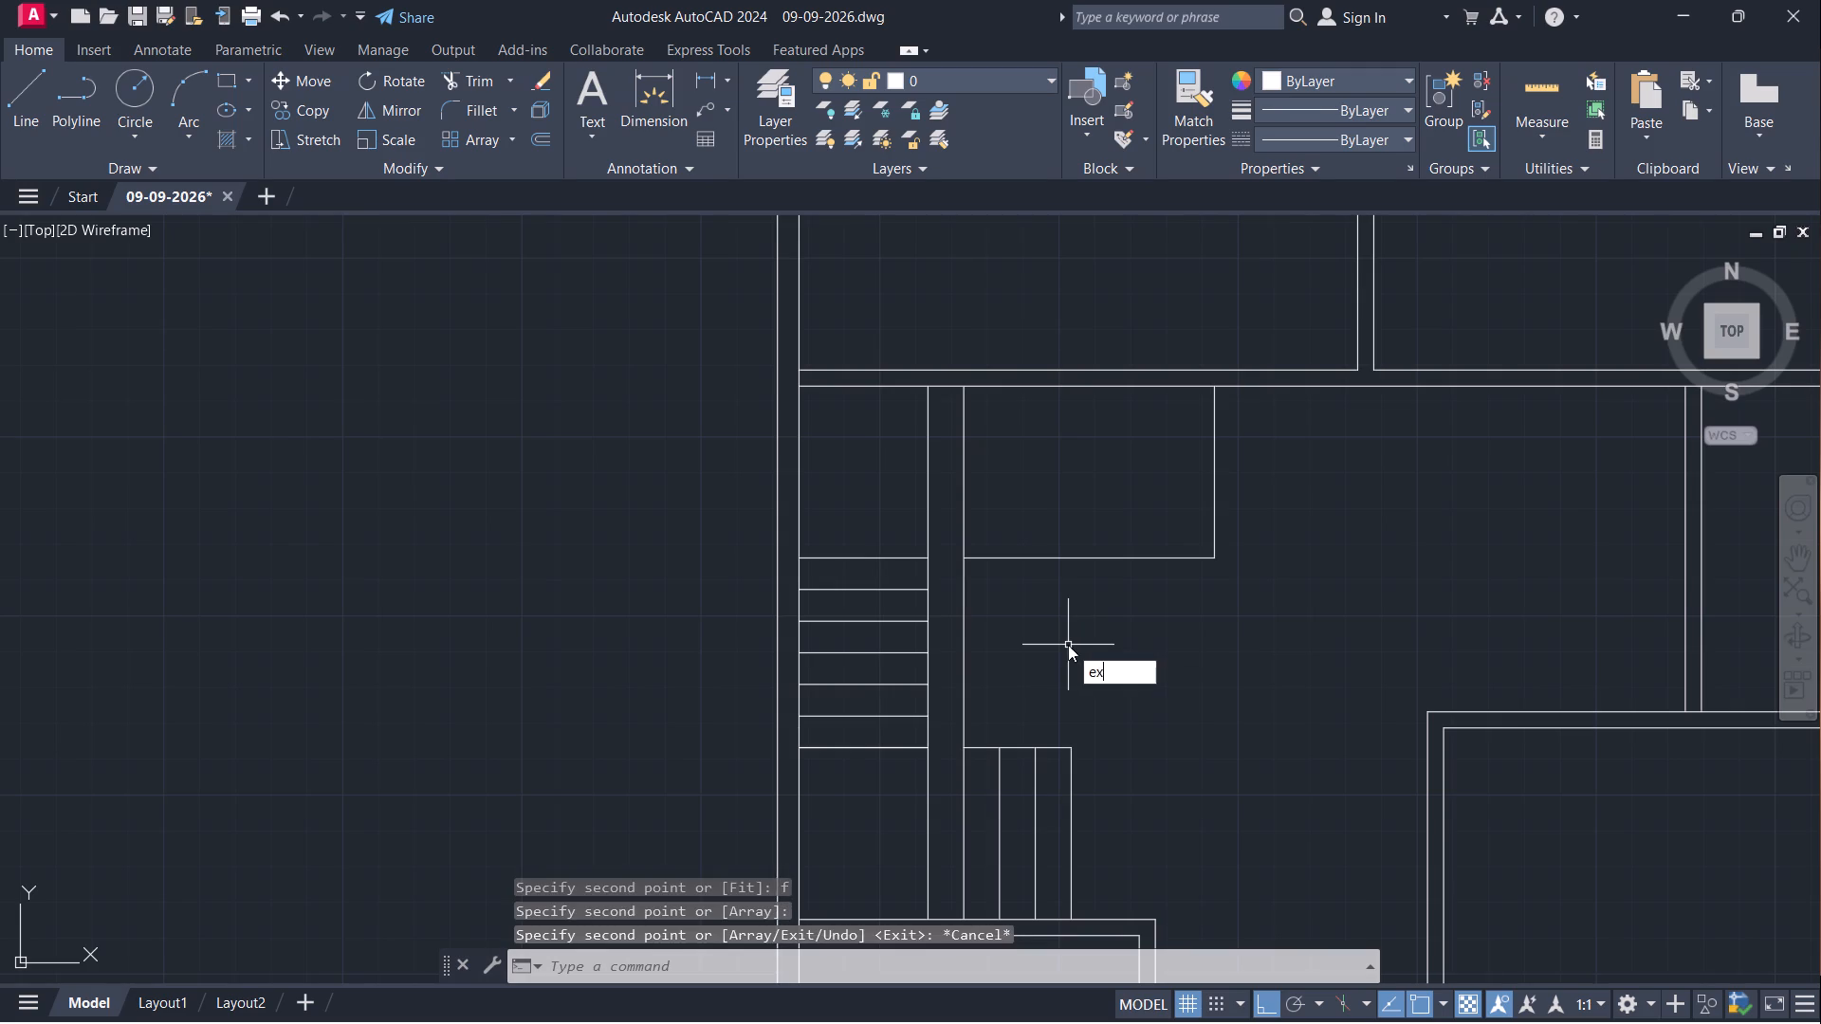
pyautogui.press('Return')
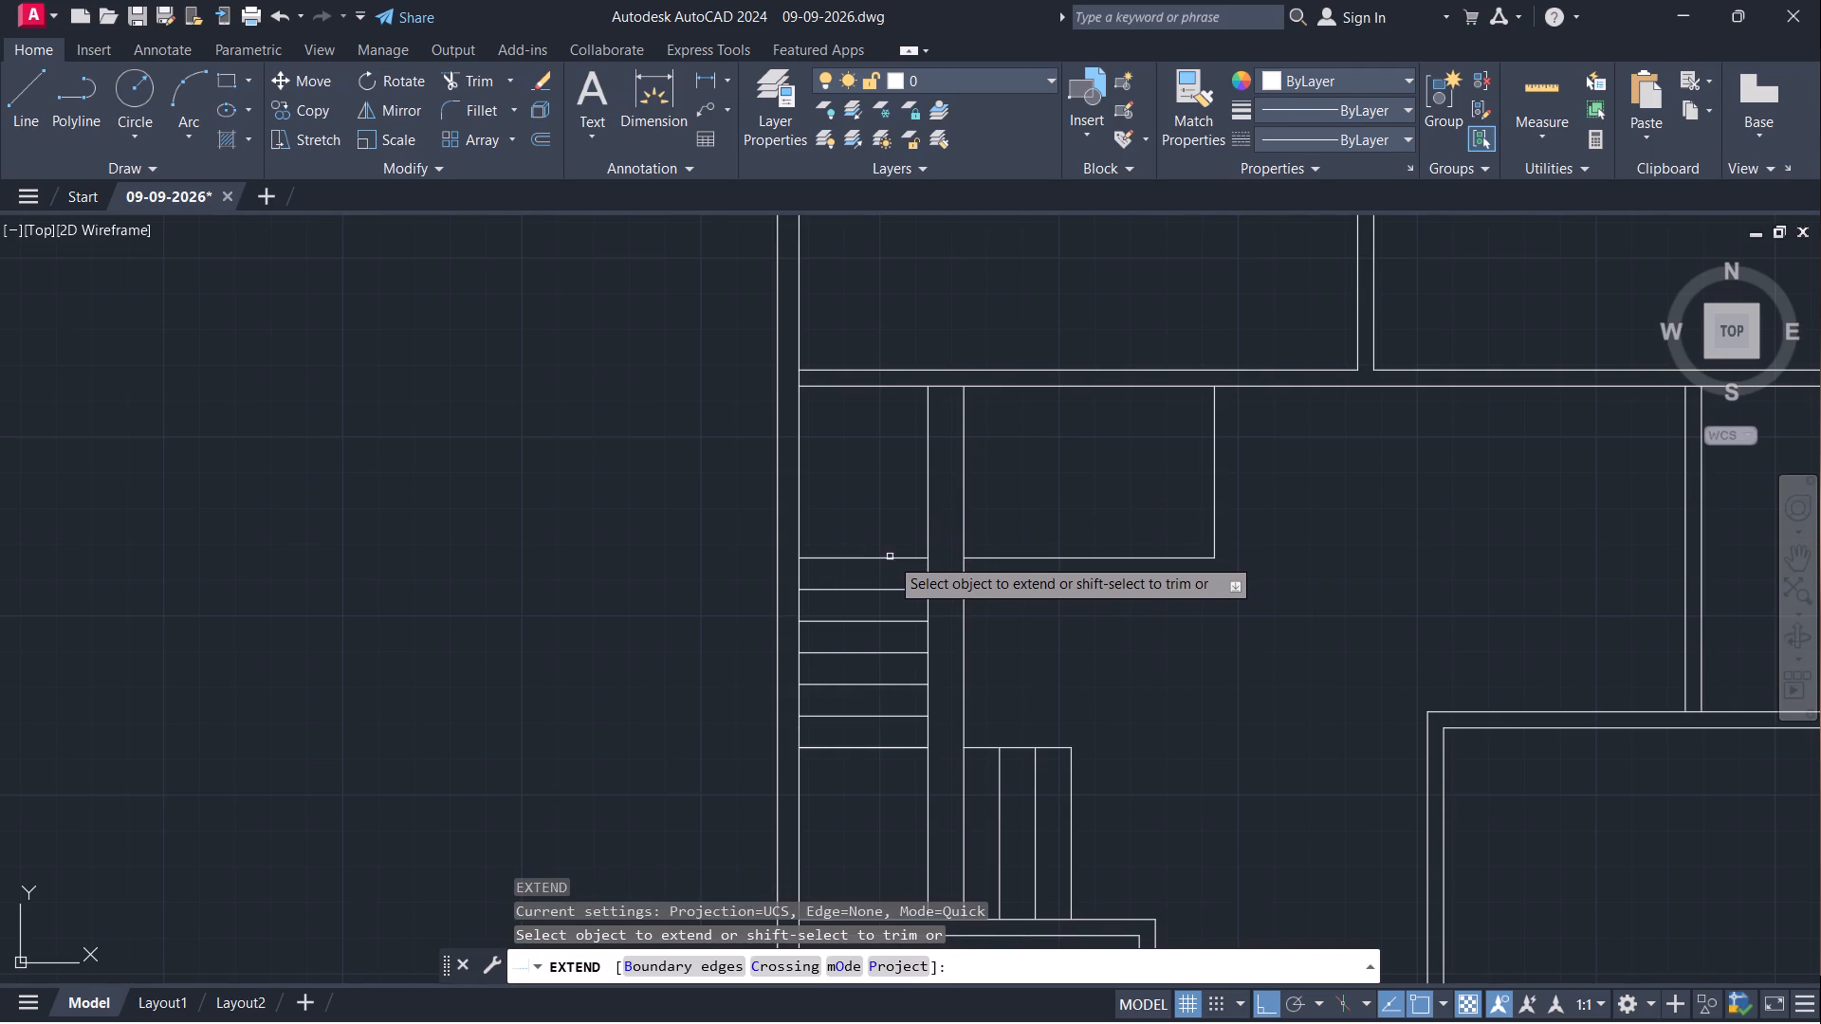
pyautogui.click(892, 558)
pyautogui.click(887, 746)
pyautogui.scroll(-1, 1060, 712)
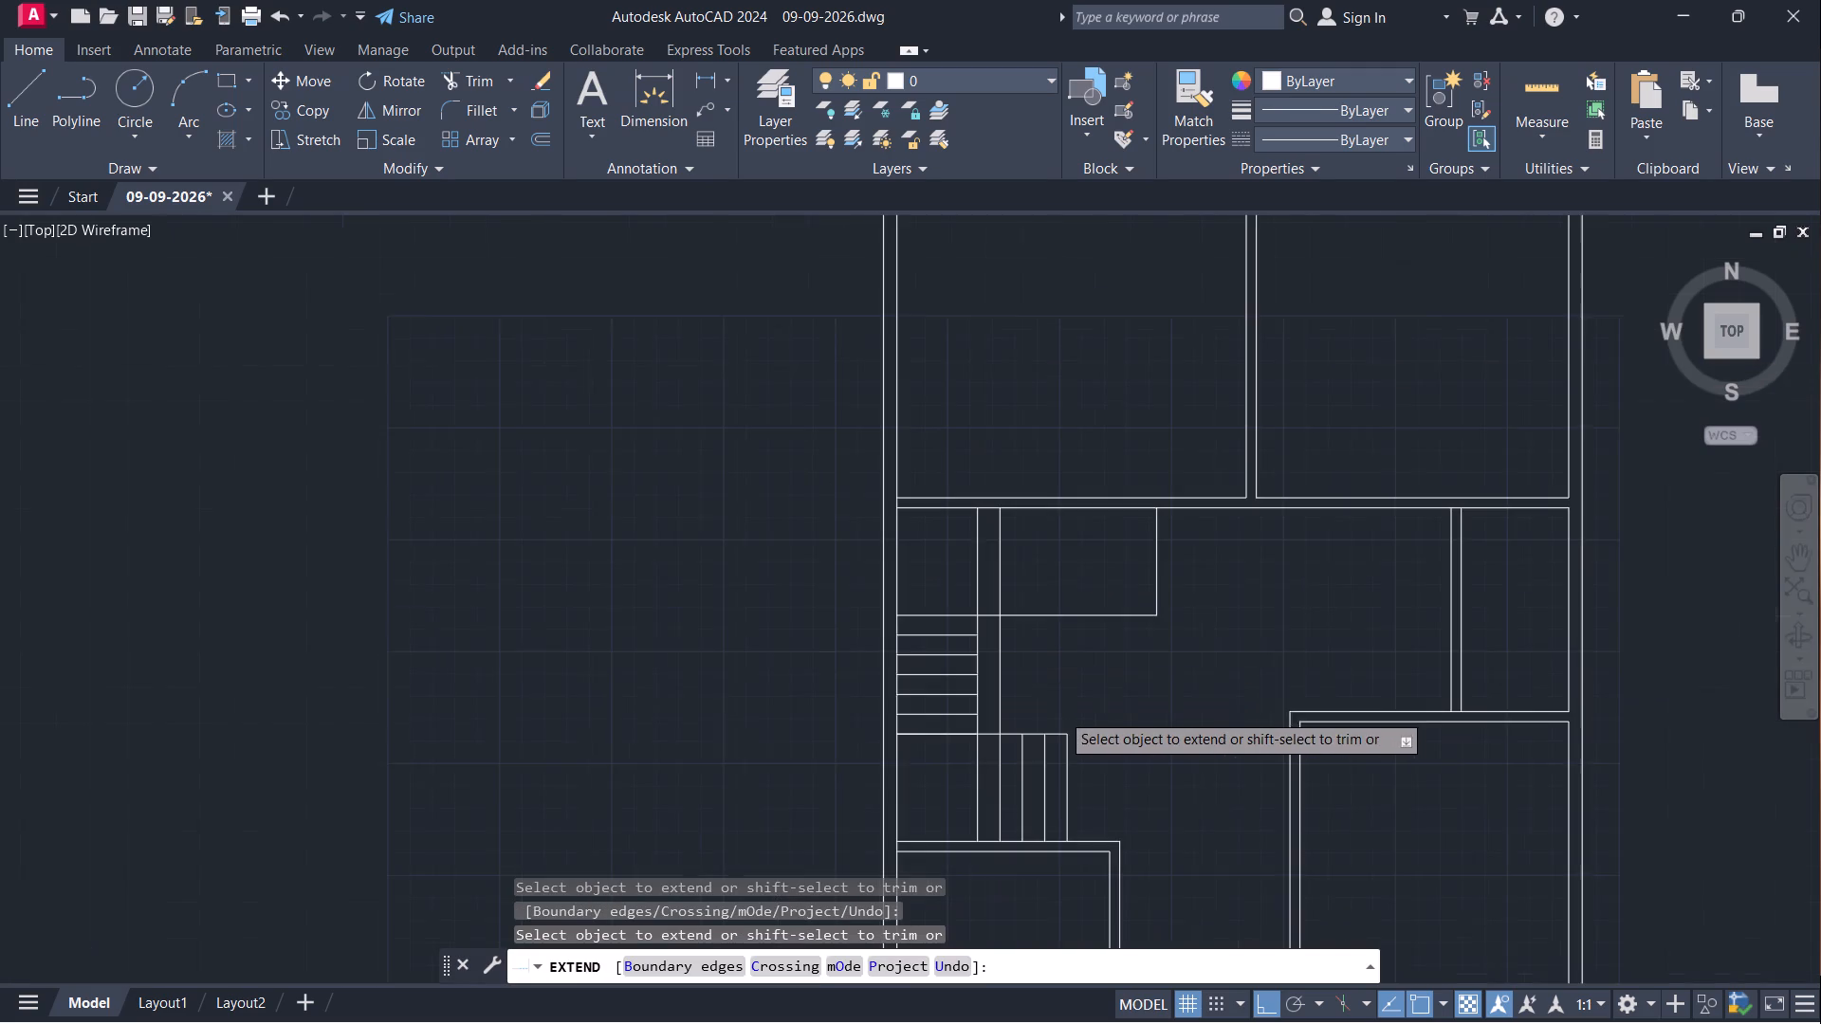
pyautogui.moveTo(1066, 692); pyautogui.dragTo(1000, 741, button='middle')
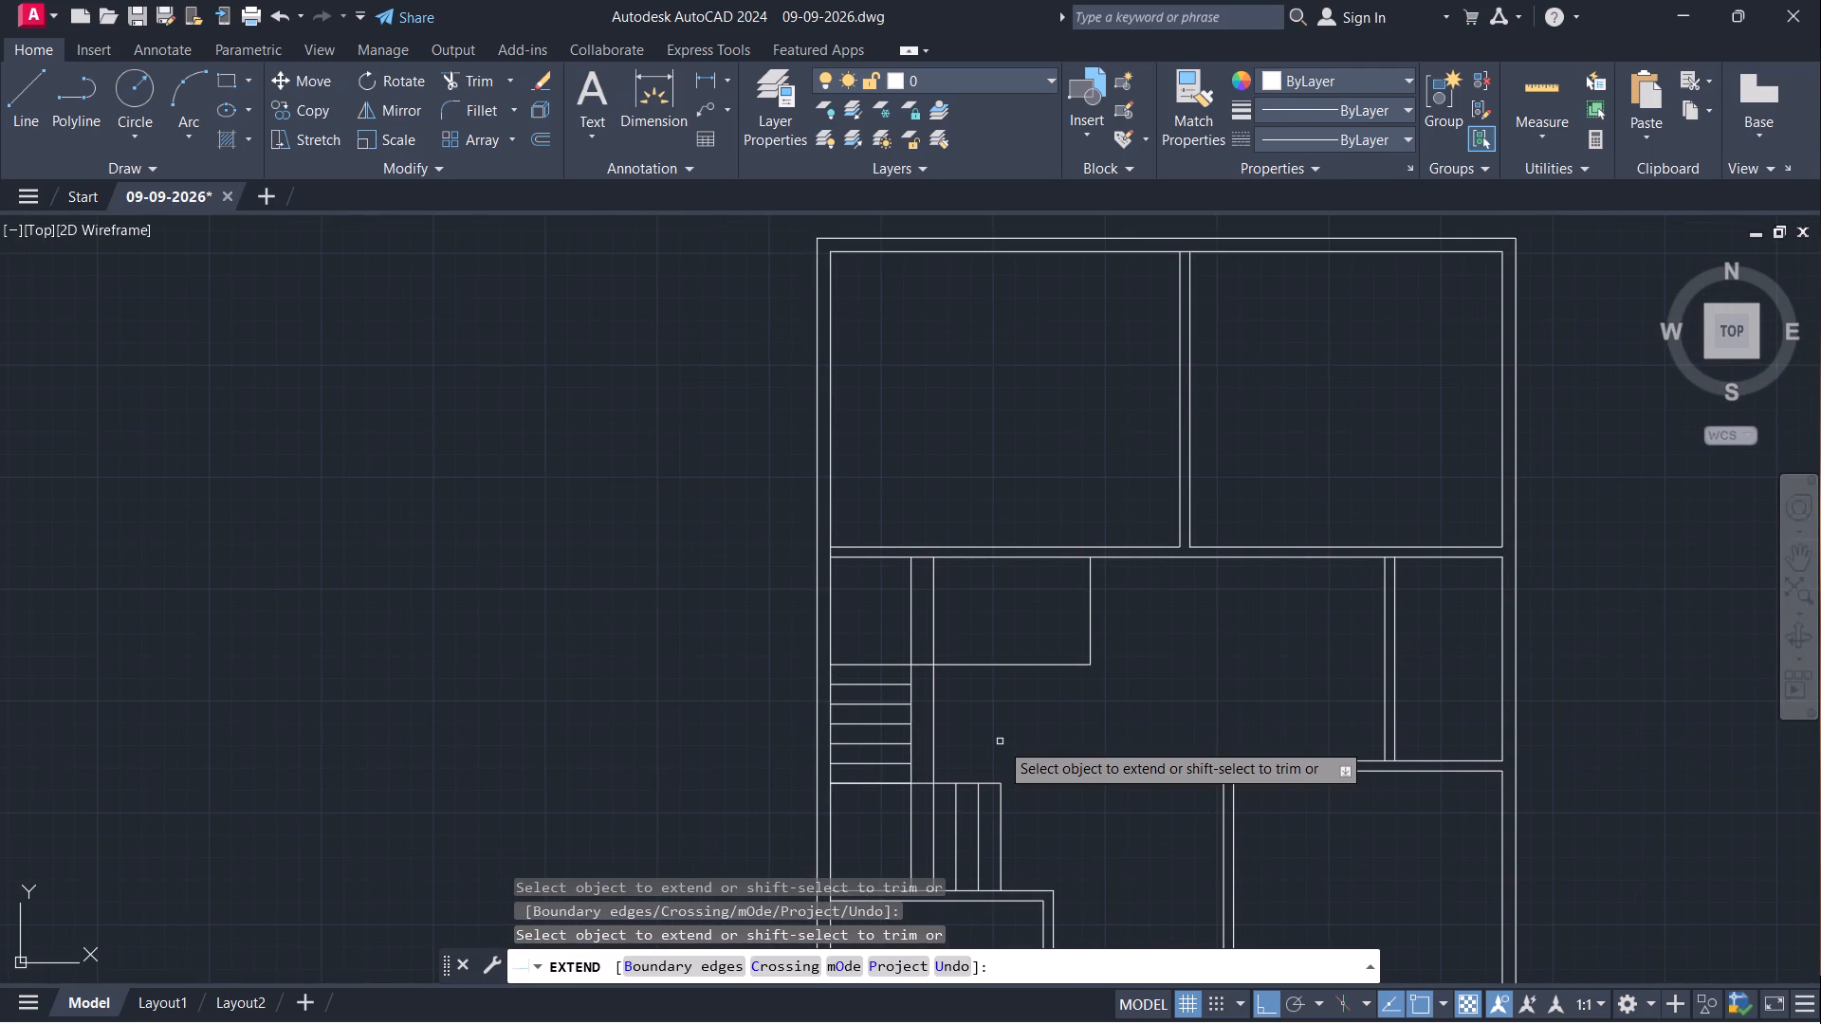
pyautogui.press('Escape')
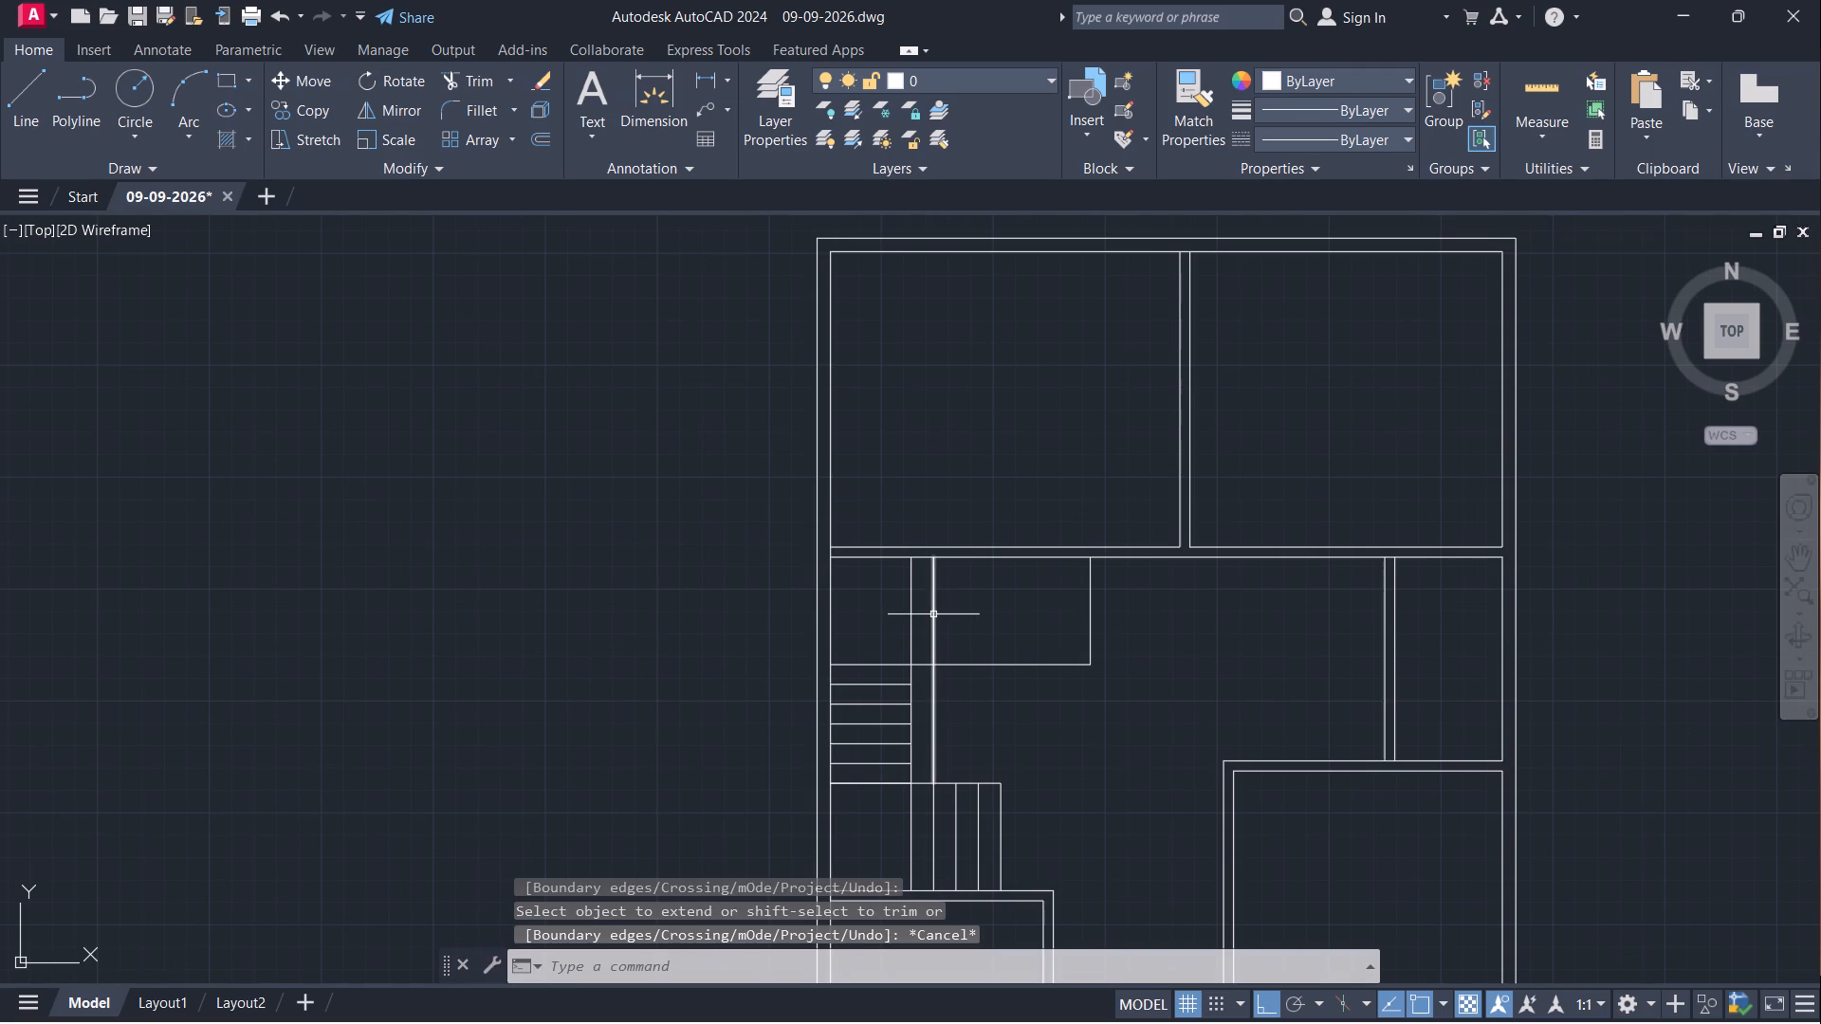
# Copy the vertical line closing the upper stair flight's right end as an 8-item array fitted to the nearer long vertical stair line.
pyautogui.scroll(3, 939, 618)
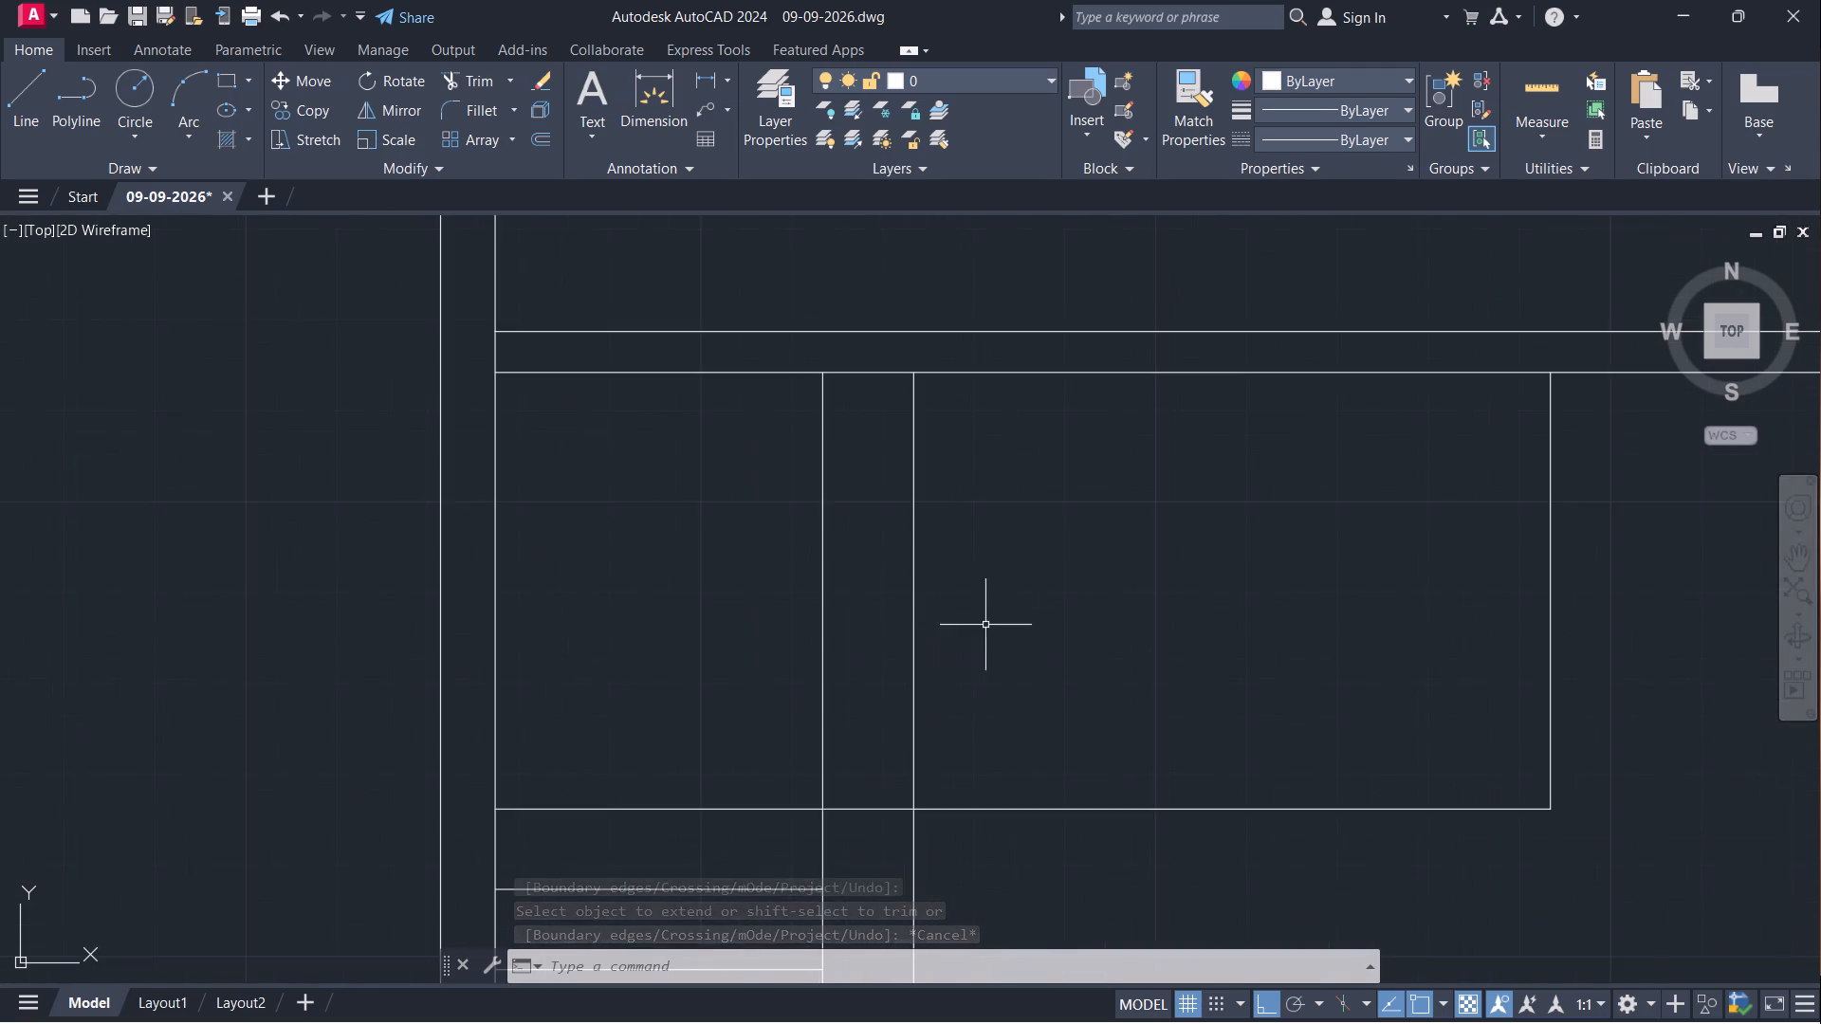
pyautogui.scroll(-3, 1062, 637)
pyautogui.click(1241, 643)
pyautogui.click(1146, 643)
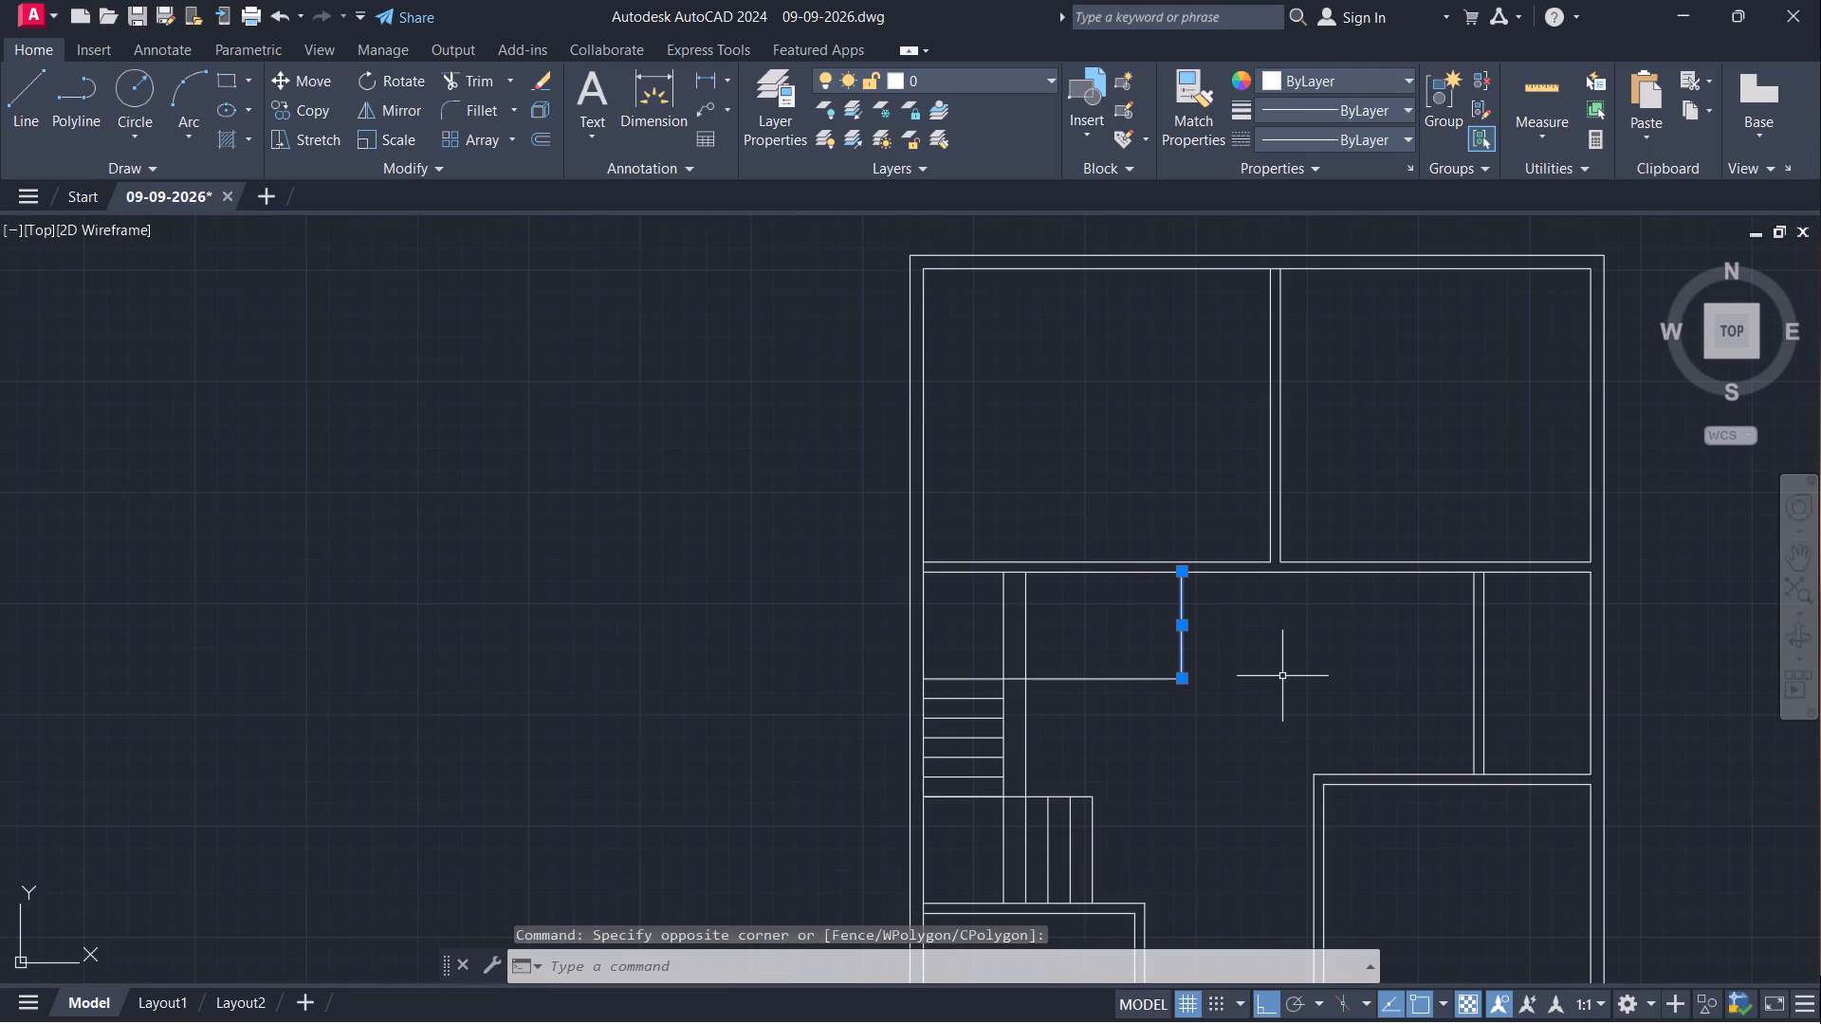
pyautogui.write('co')
pyautogui.press('Return')
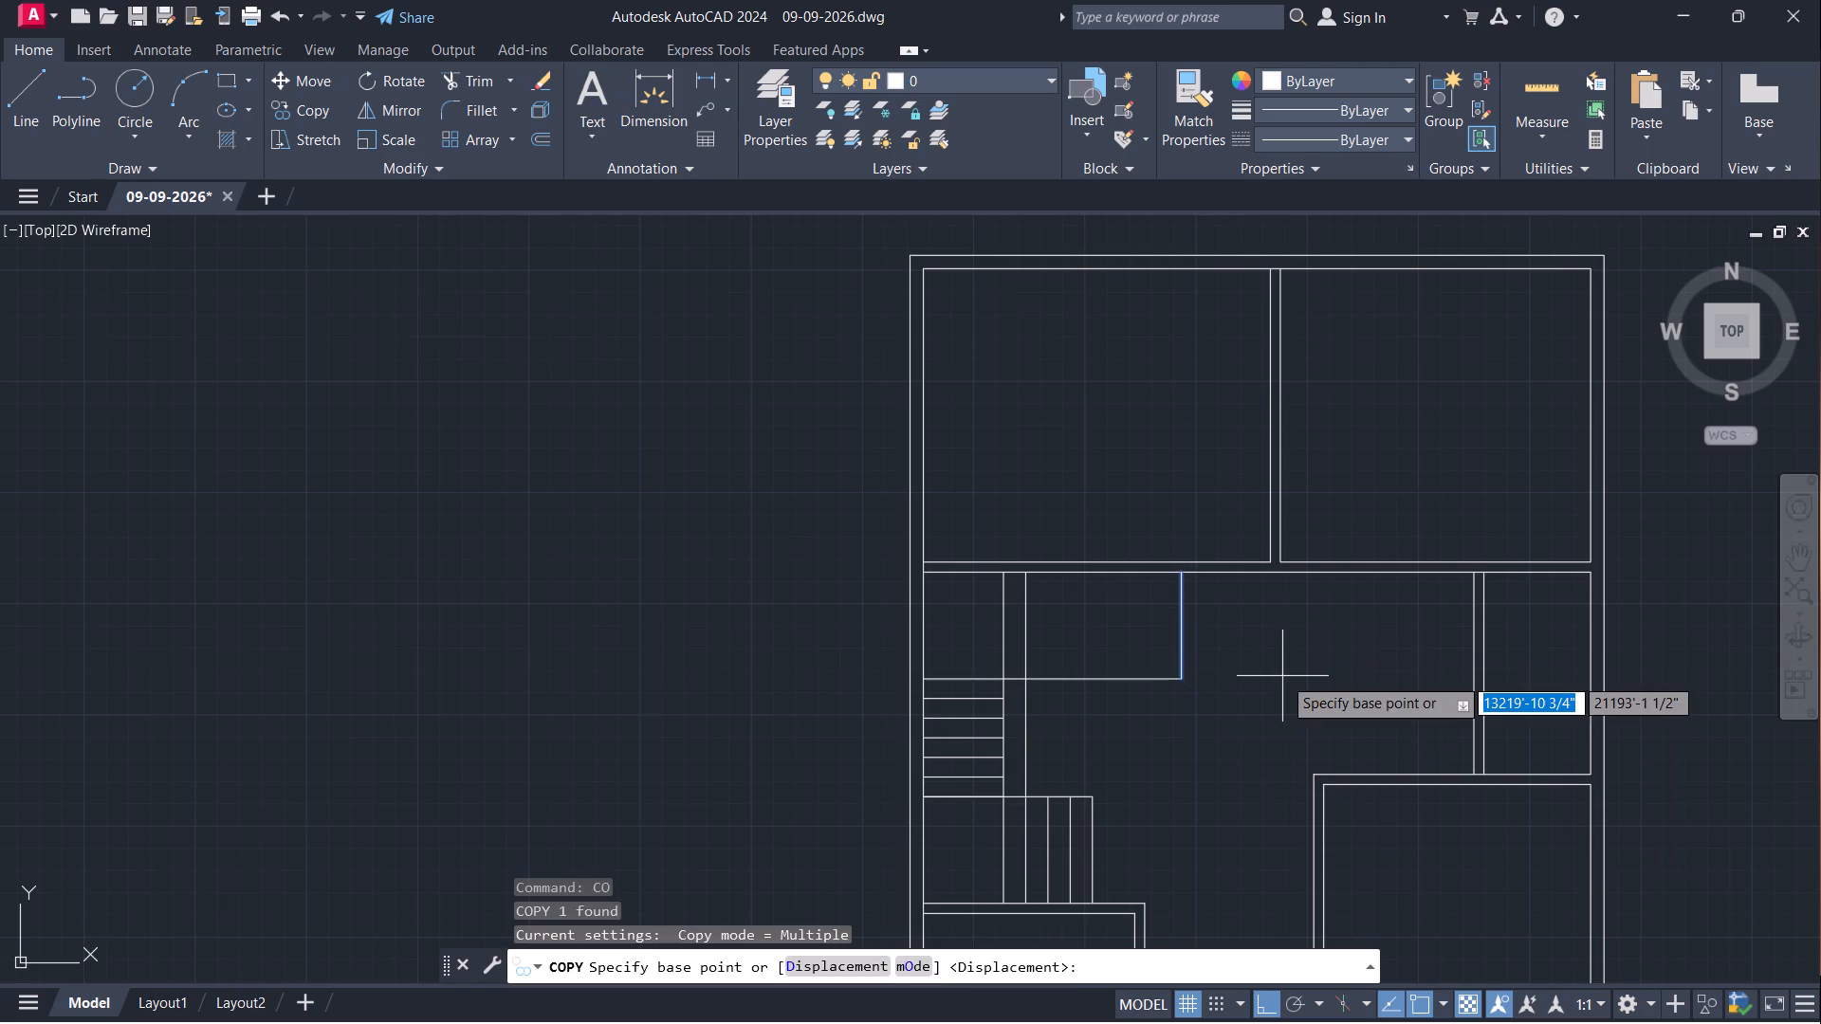
pyautogui.click(1183, 679)
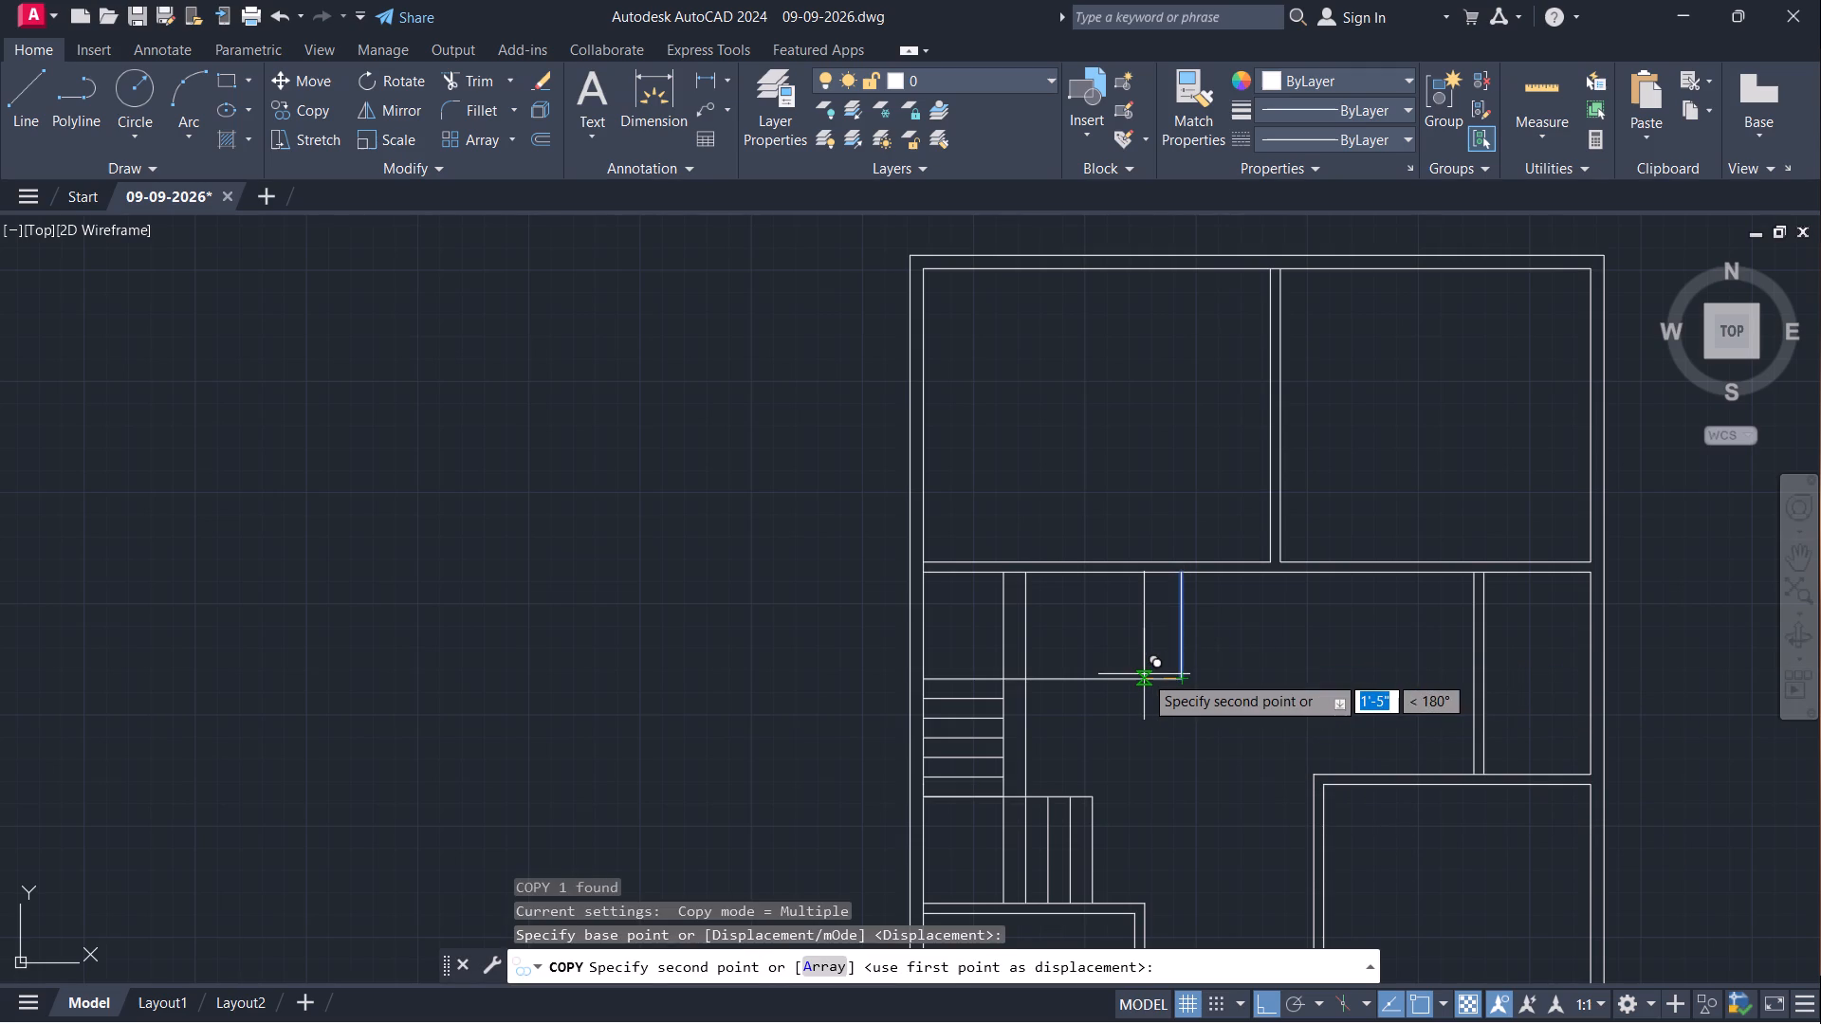
pyautogui.press('a')
pyautogui.press('Return')
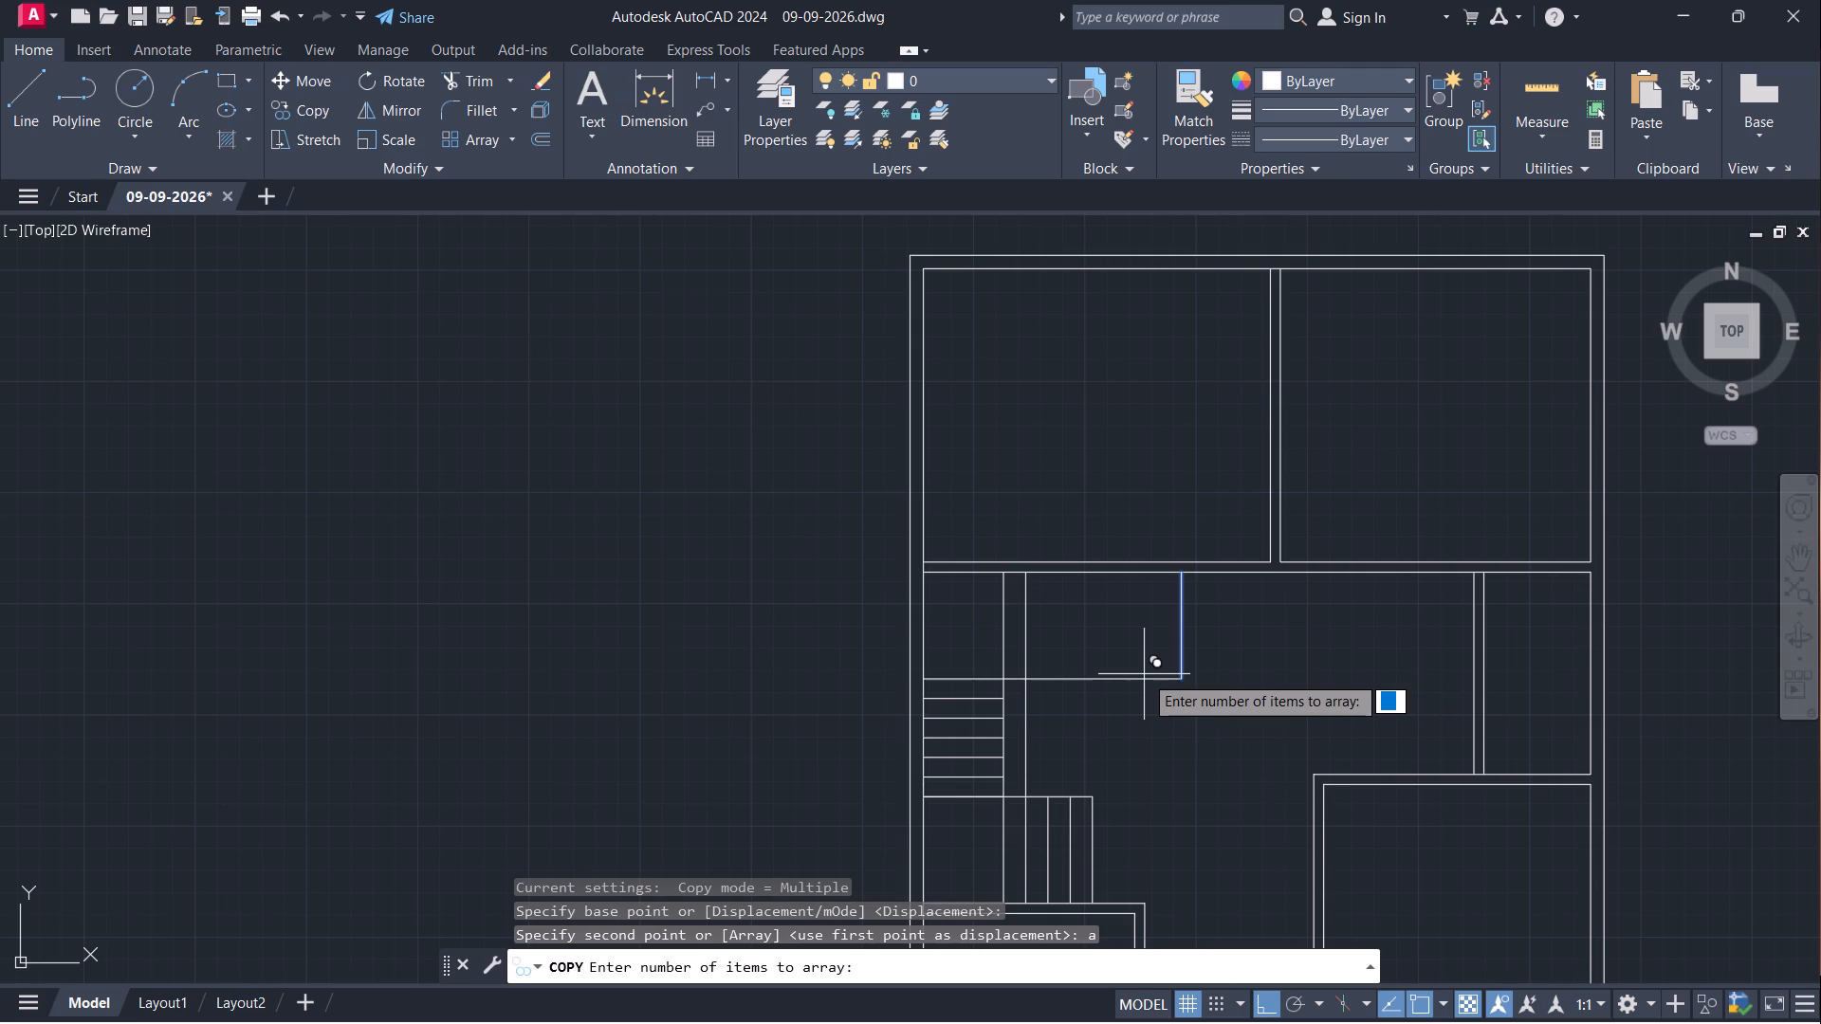
pyautogui.write("8'")
pyautogui.press('Return')
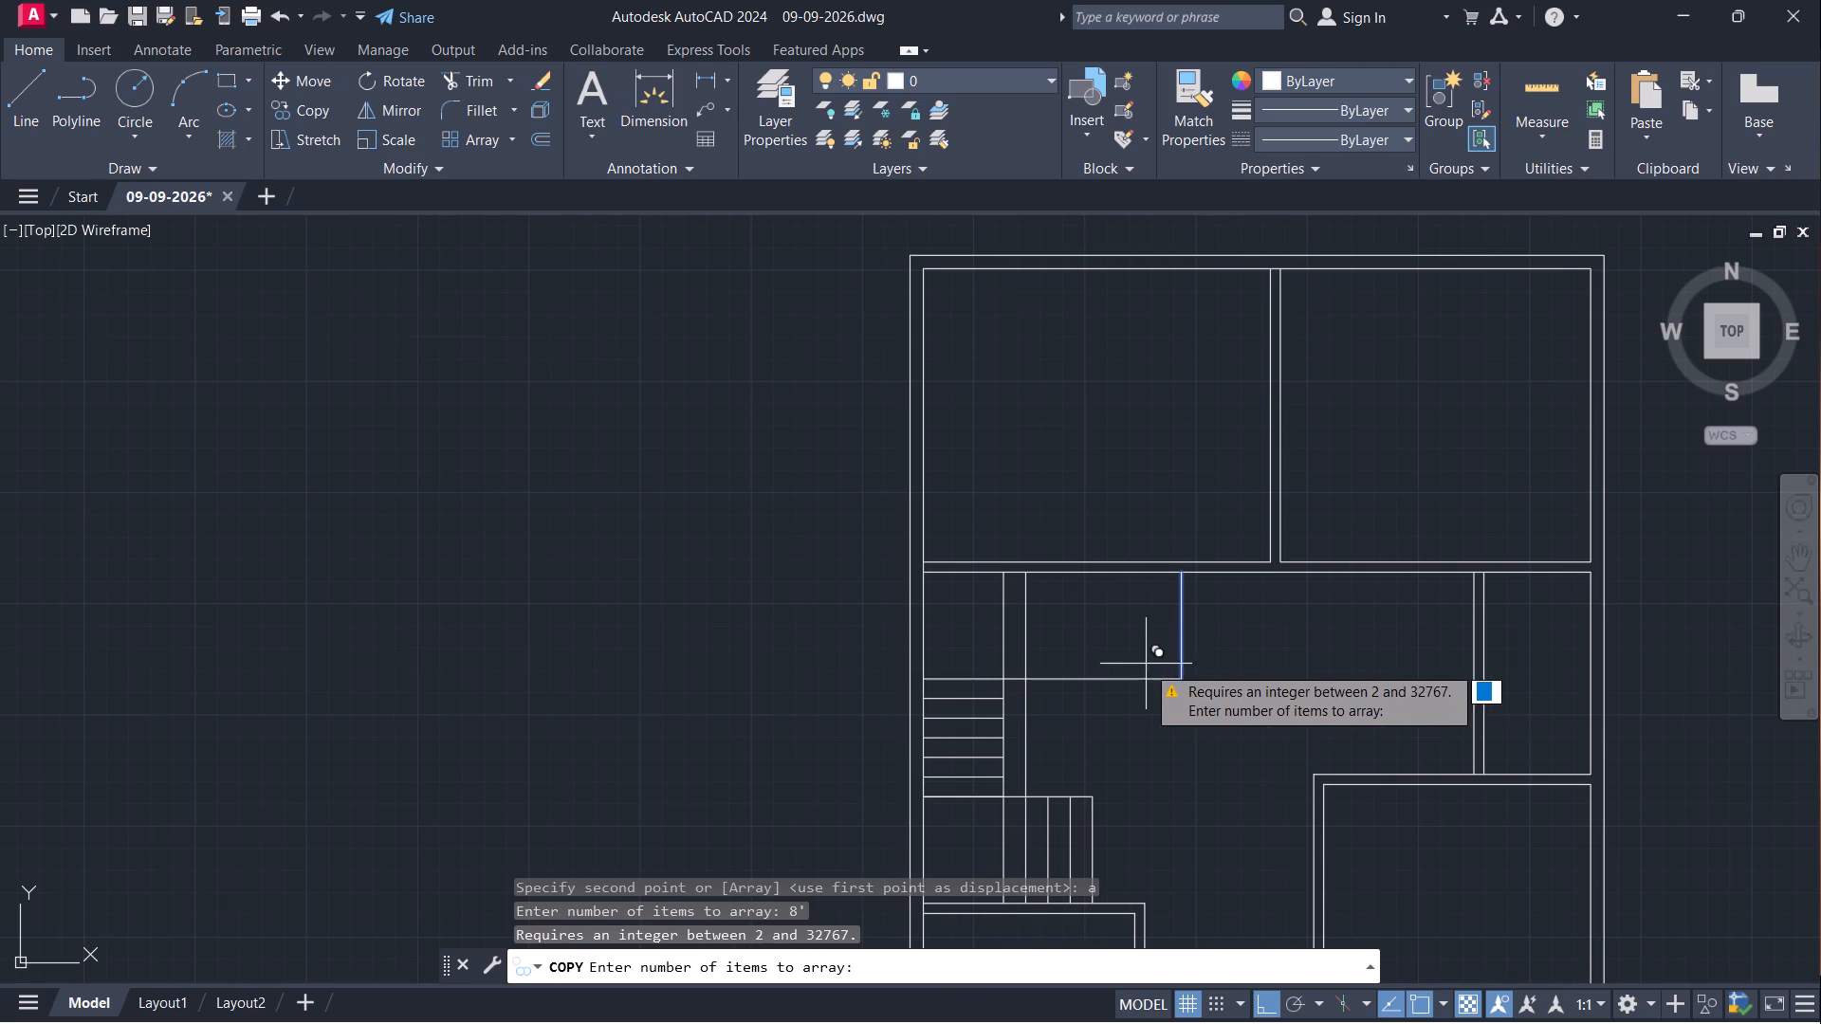
pyautogui.press('8')
pyautogui.press('Return')
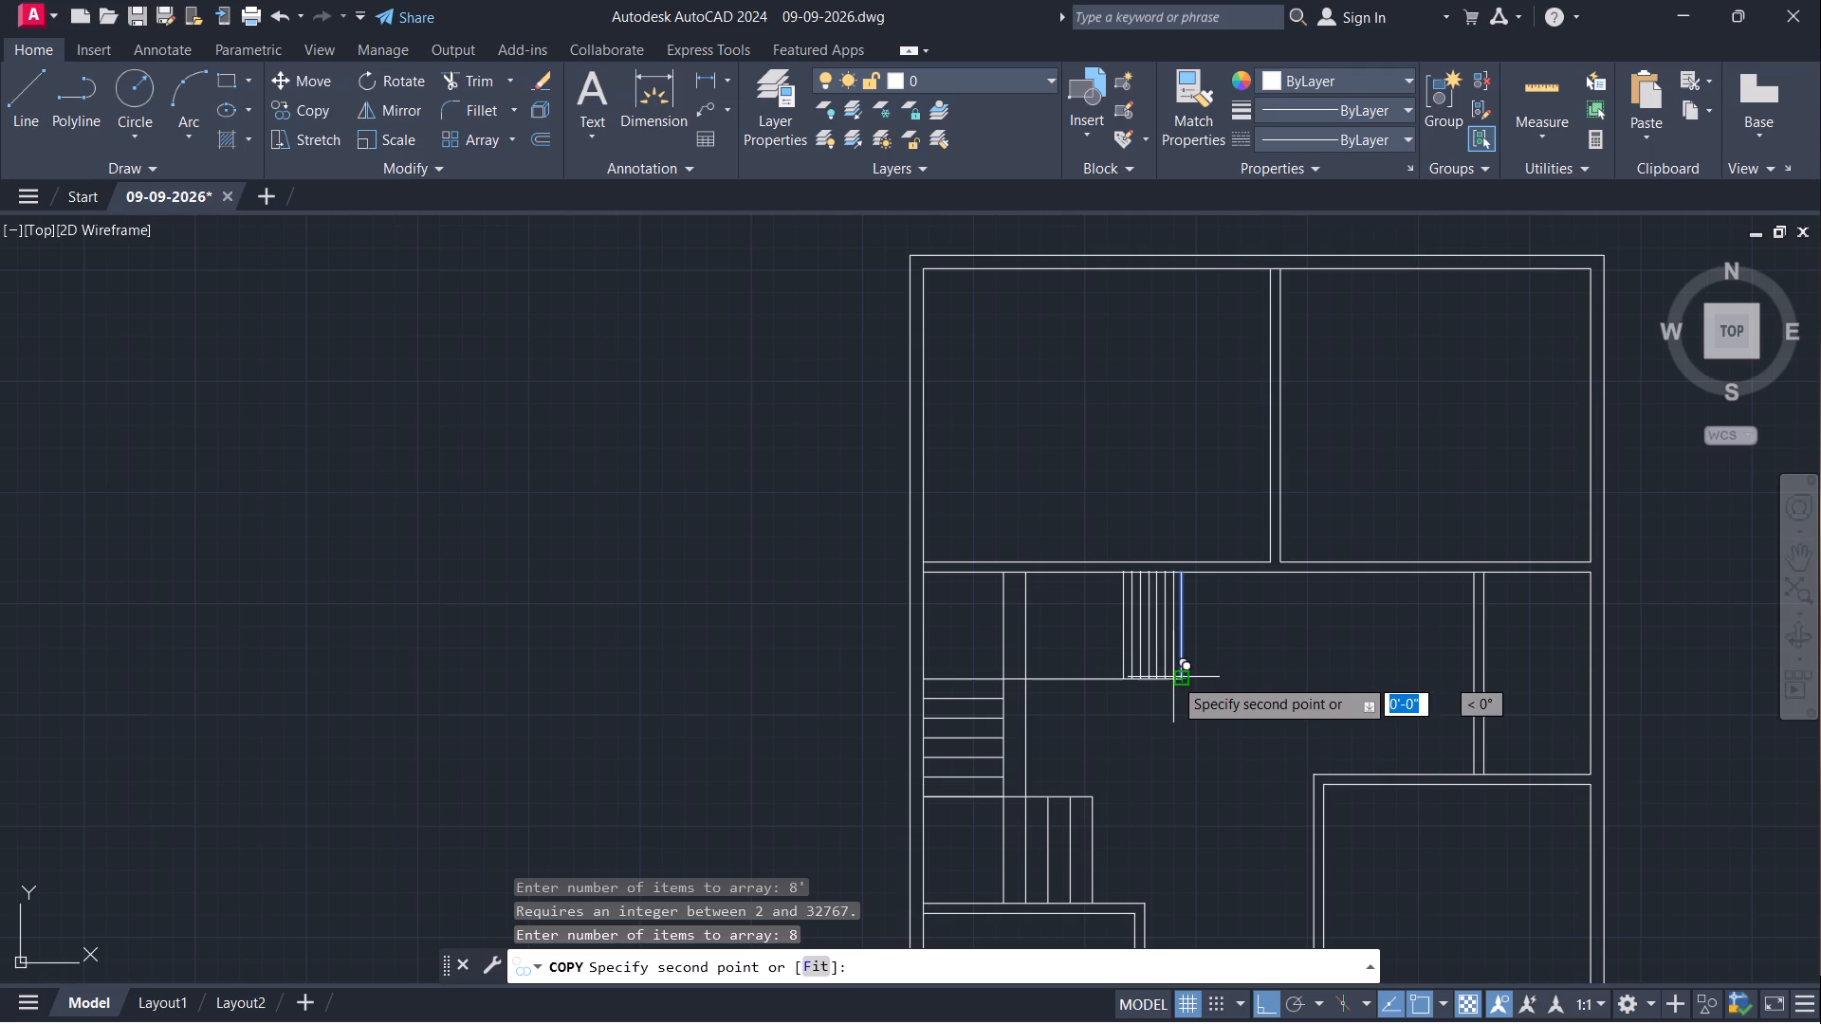
pyautogui.press('f')
pyautogui.press('Return')
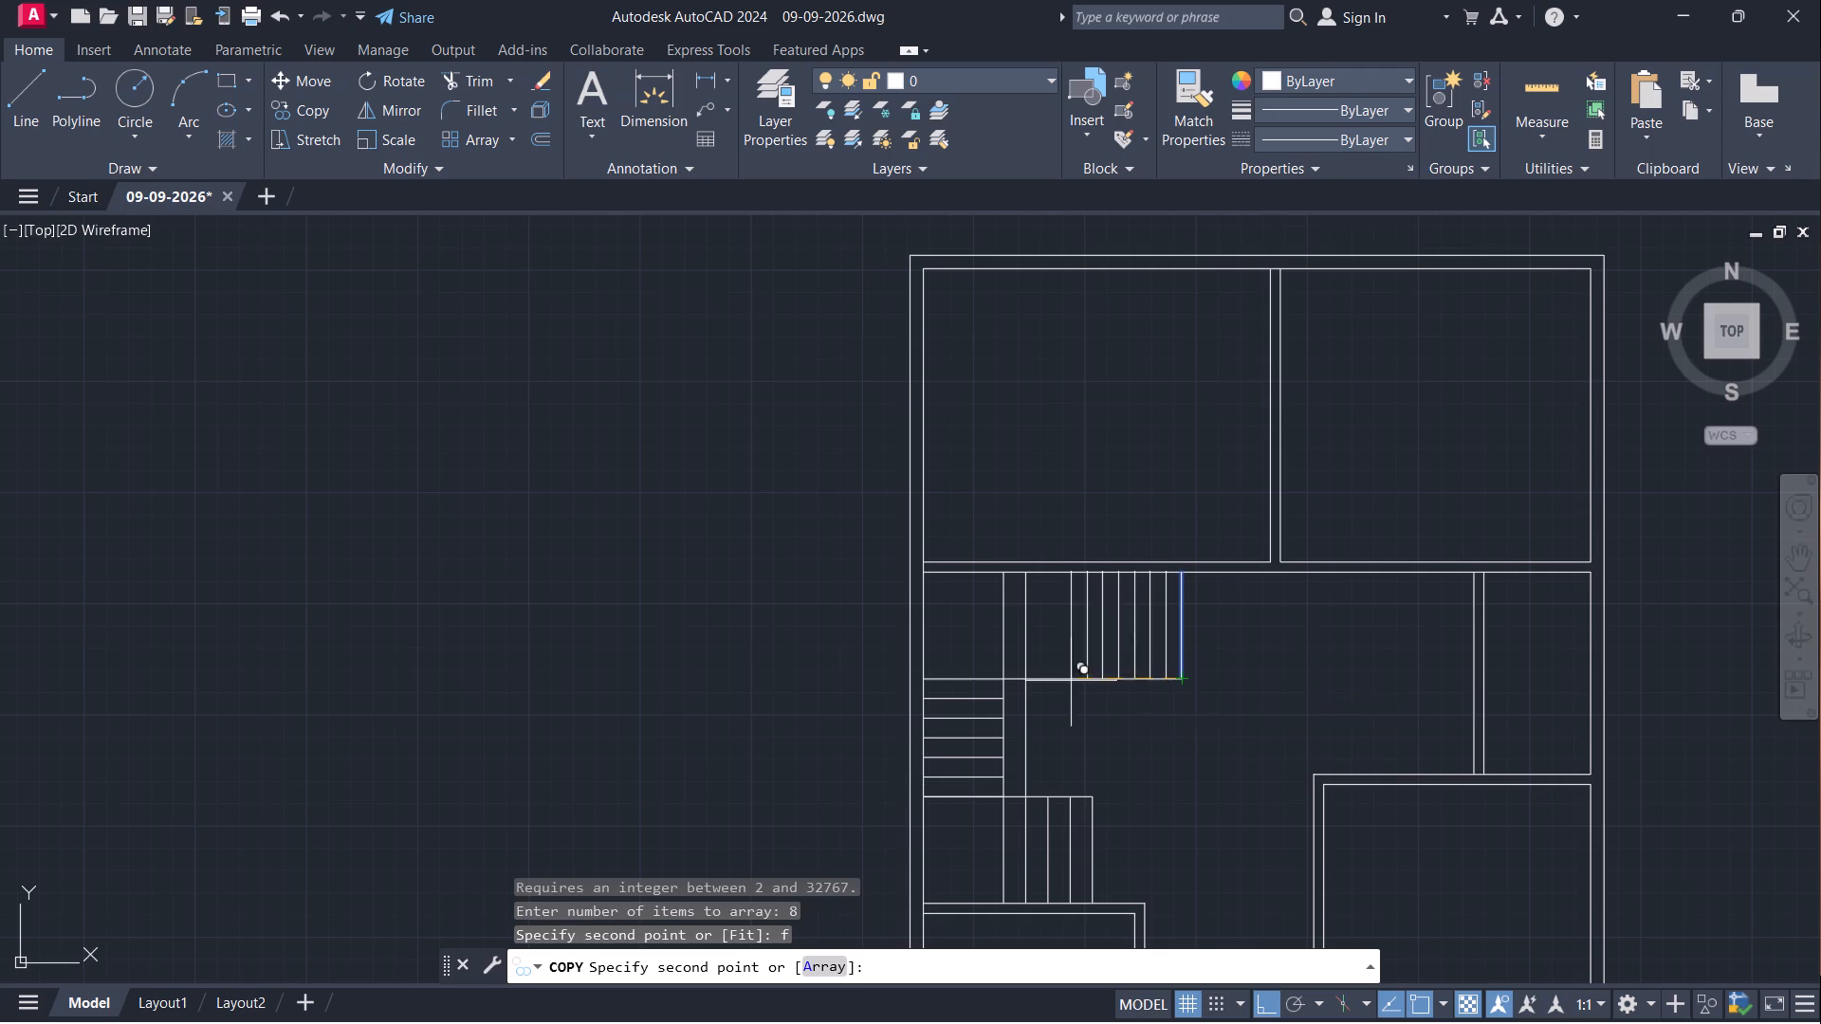
pyautogui.click(1023, 678)
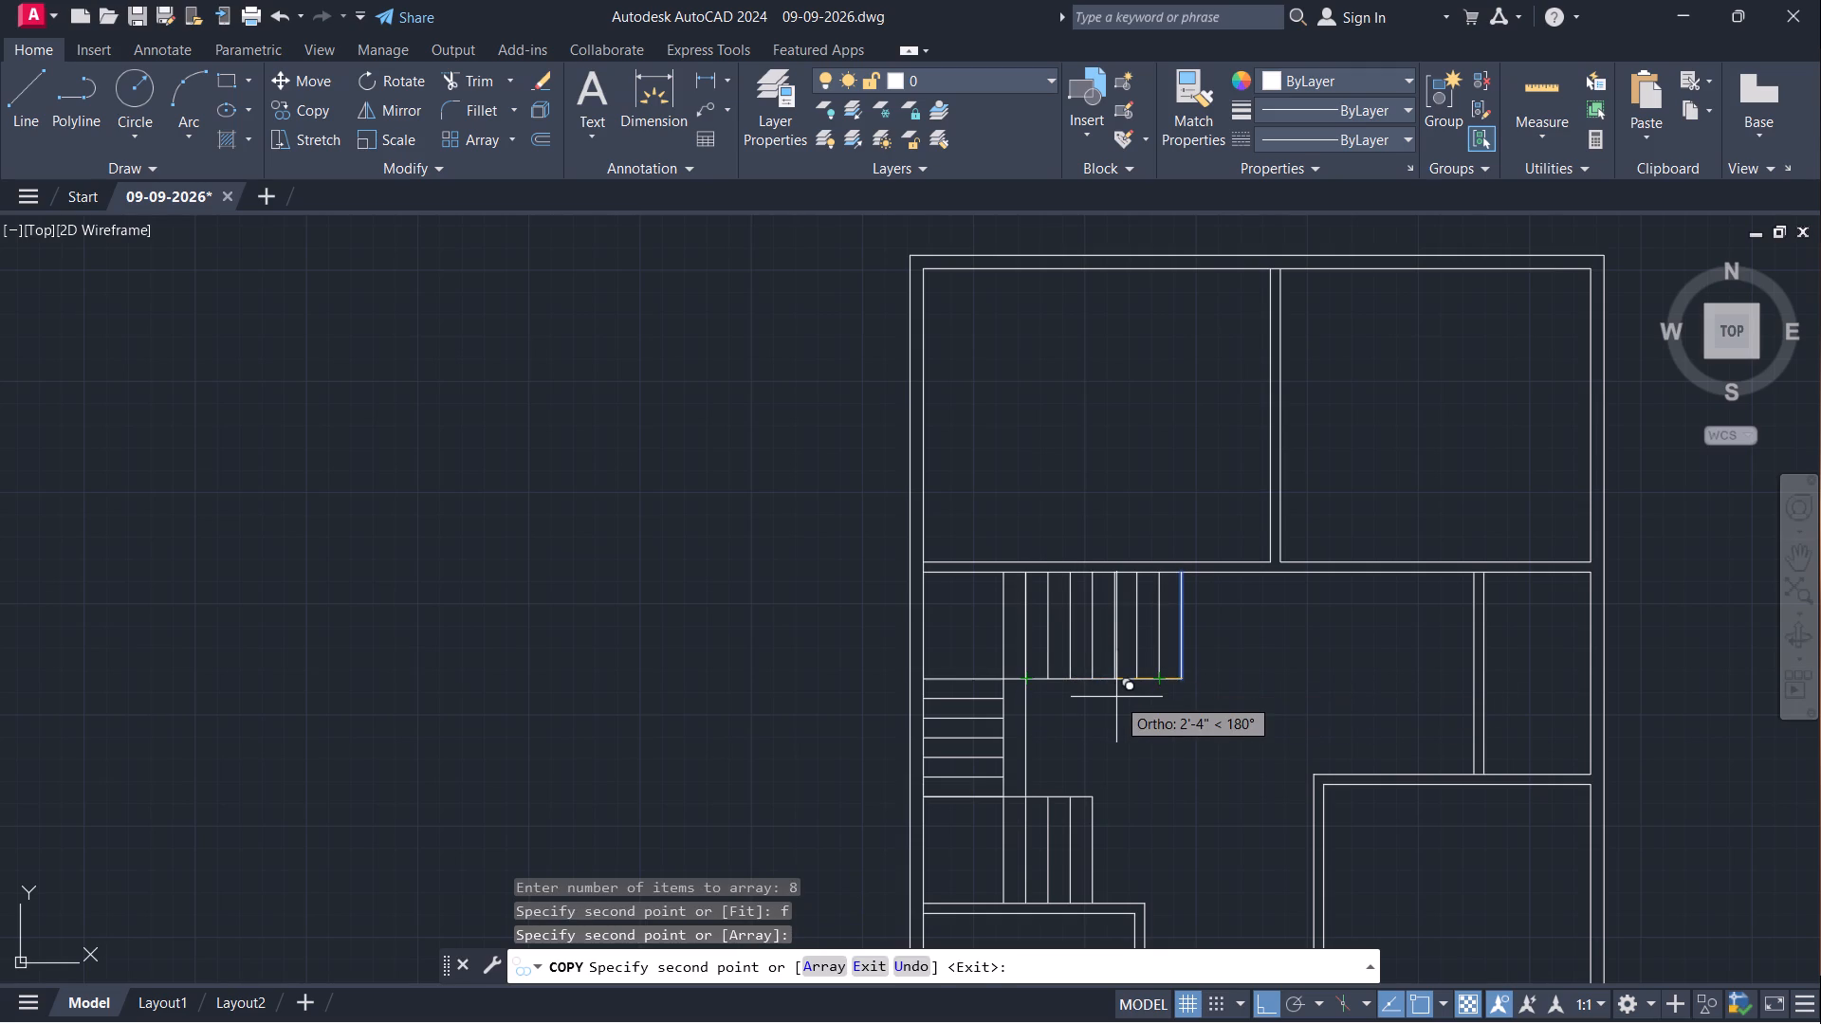
pyautogui.press('Escape')
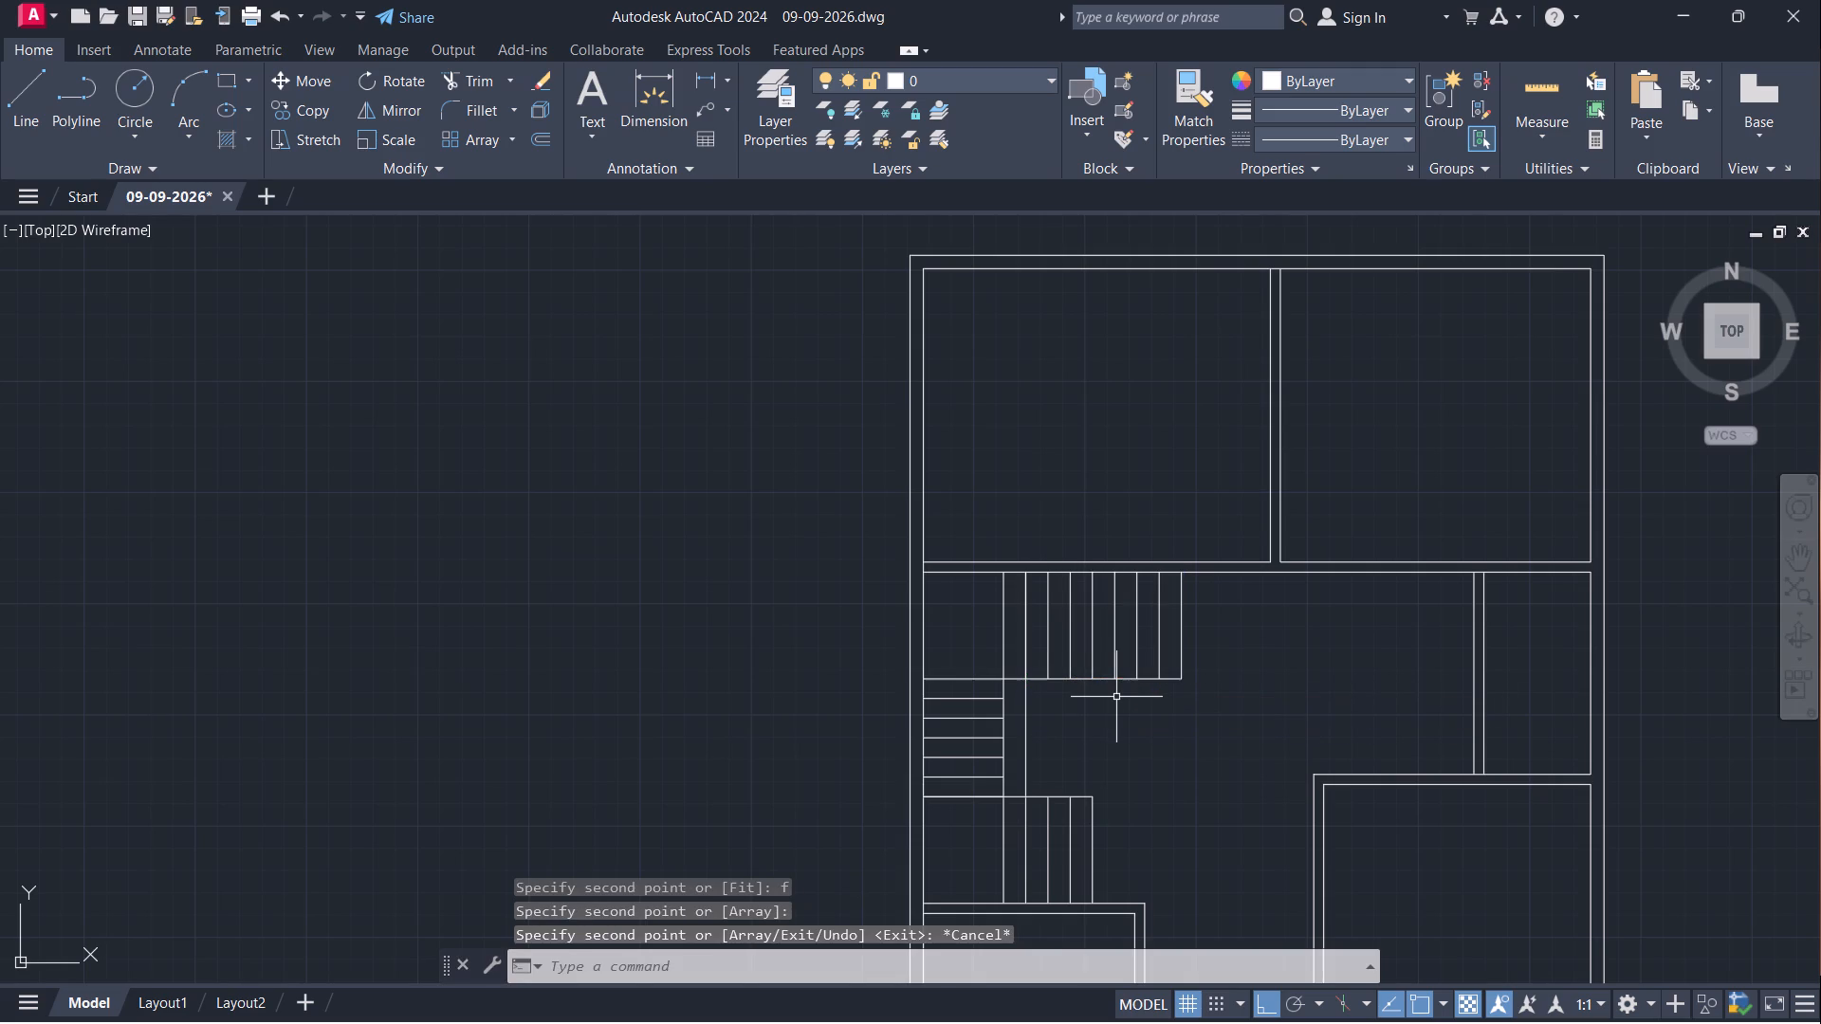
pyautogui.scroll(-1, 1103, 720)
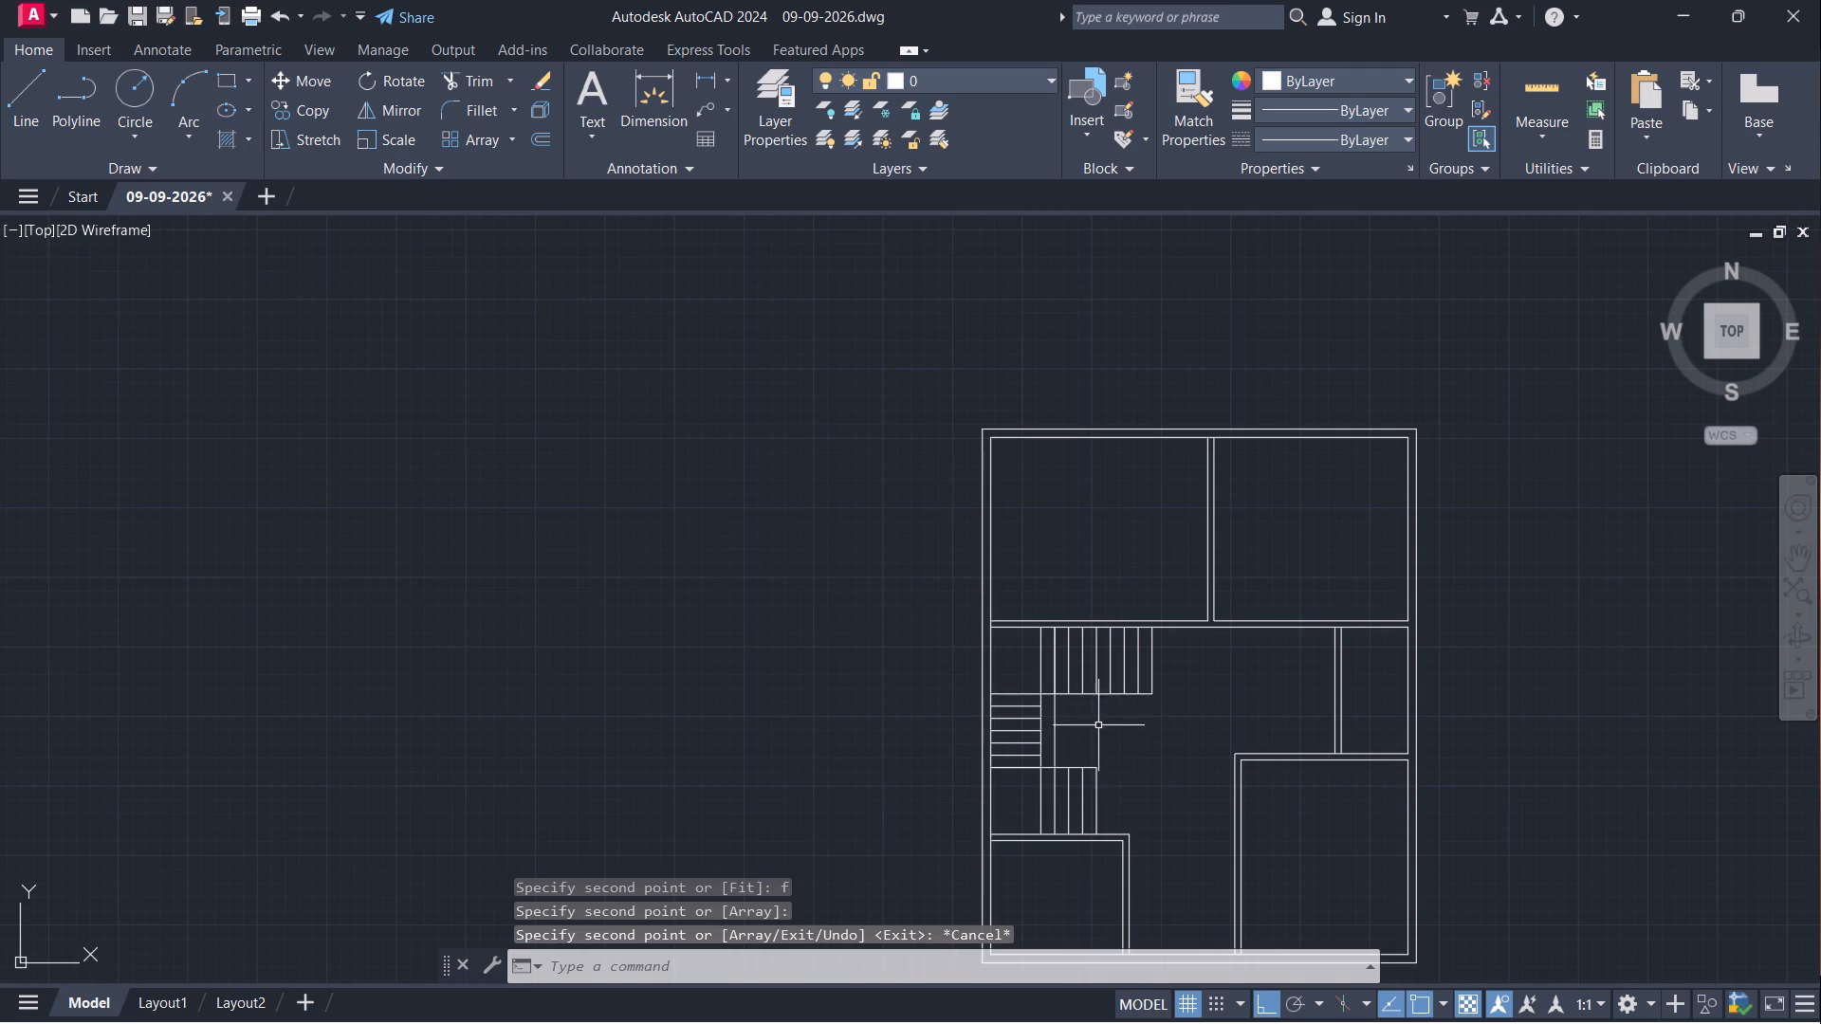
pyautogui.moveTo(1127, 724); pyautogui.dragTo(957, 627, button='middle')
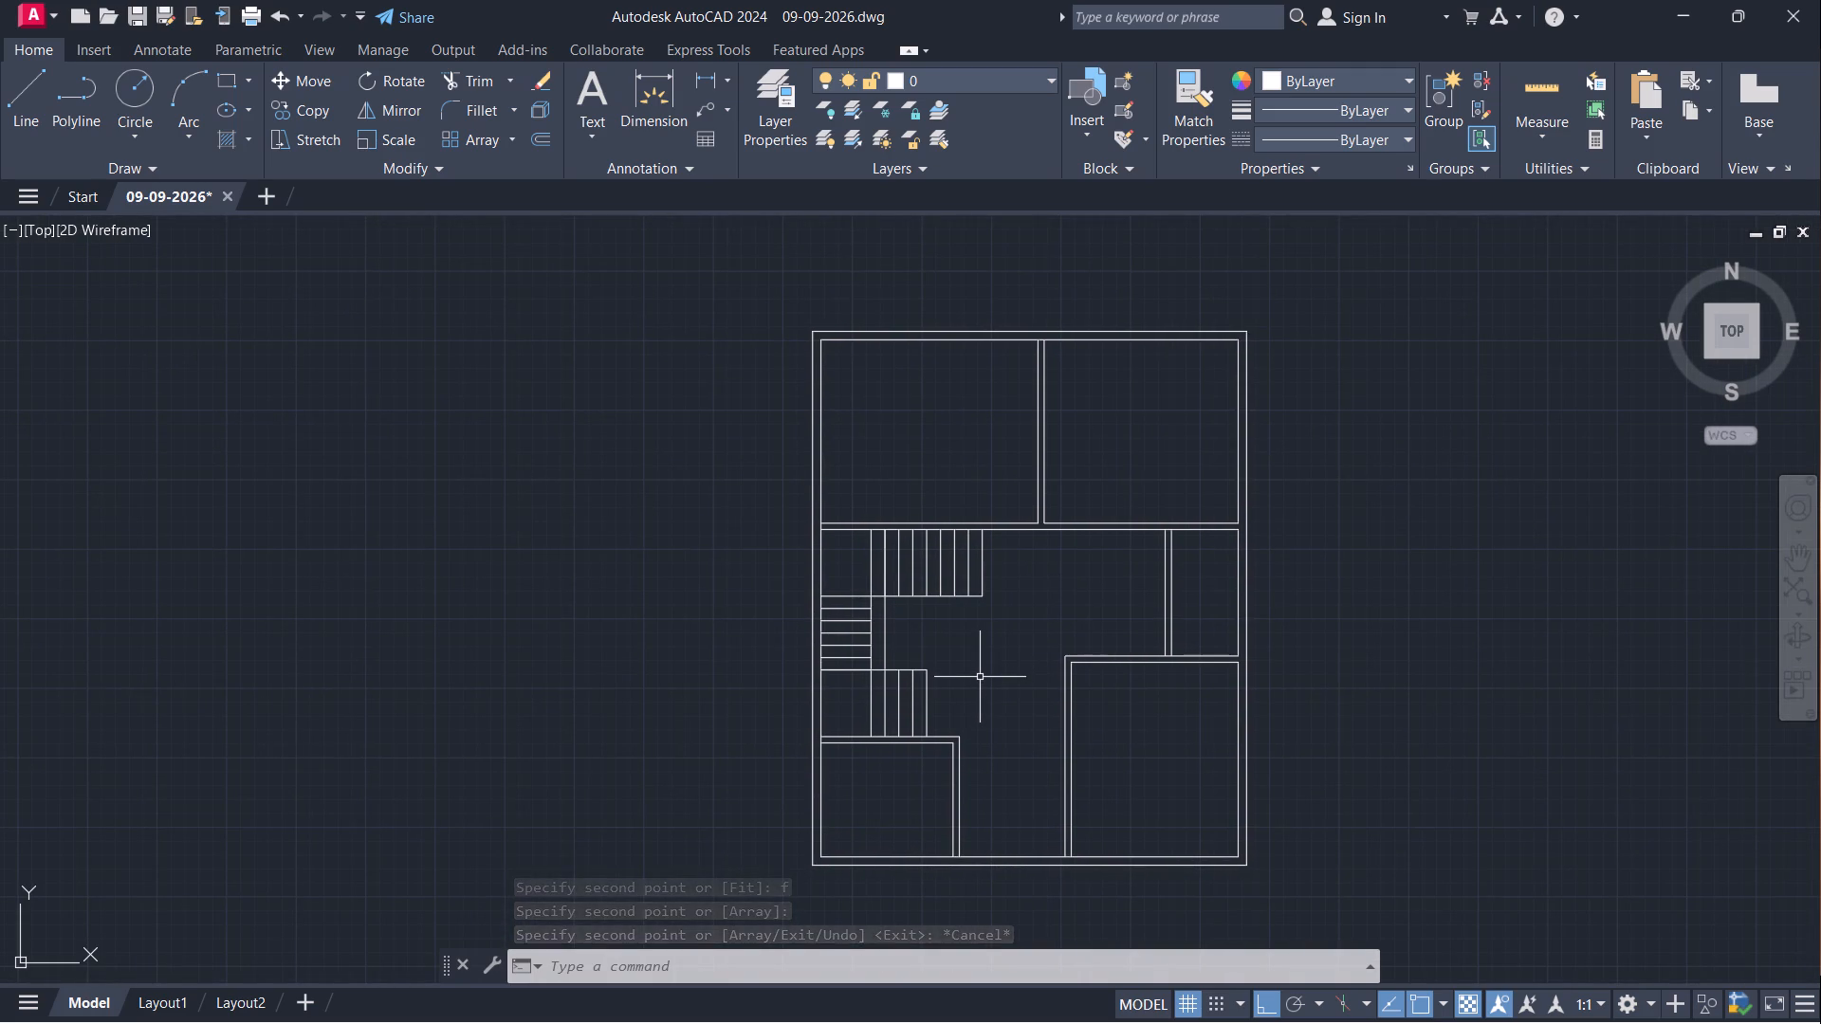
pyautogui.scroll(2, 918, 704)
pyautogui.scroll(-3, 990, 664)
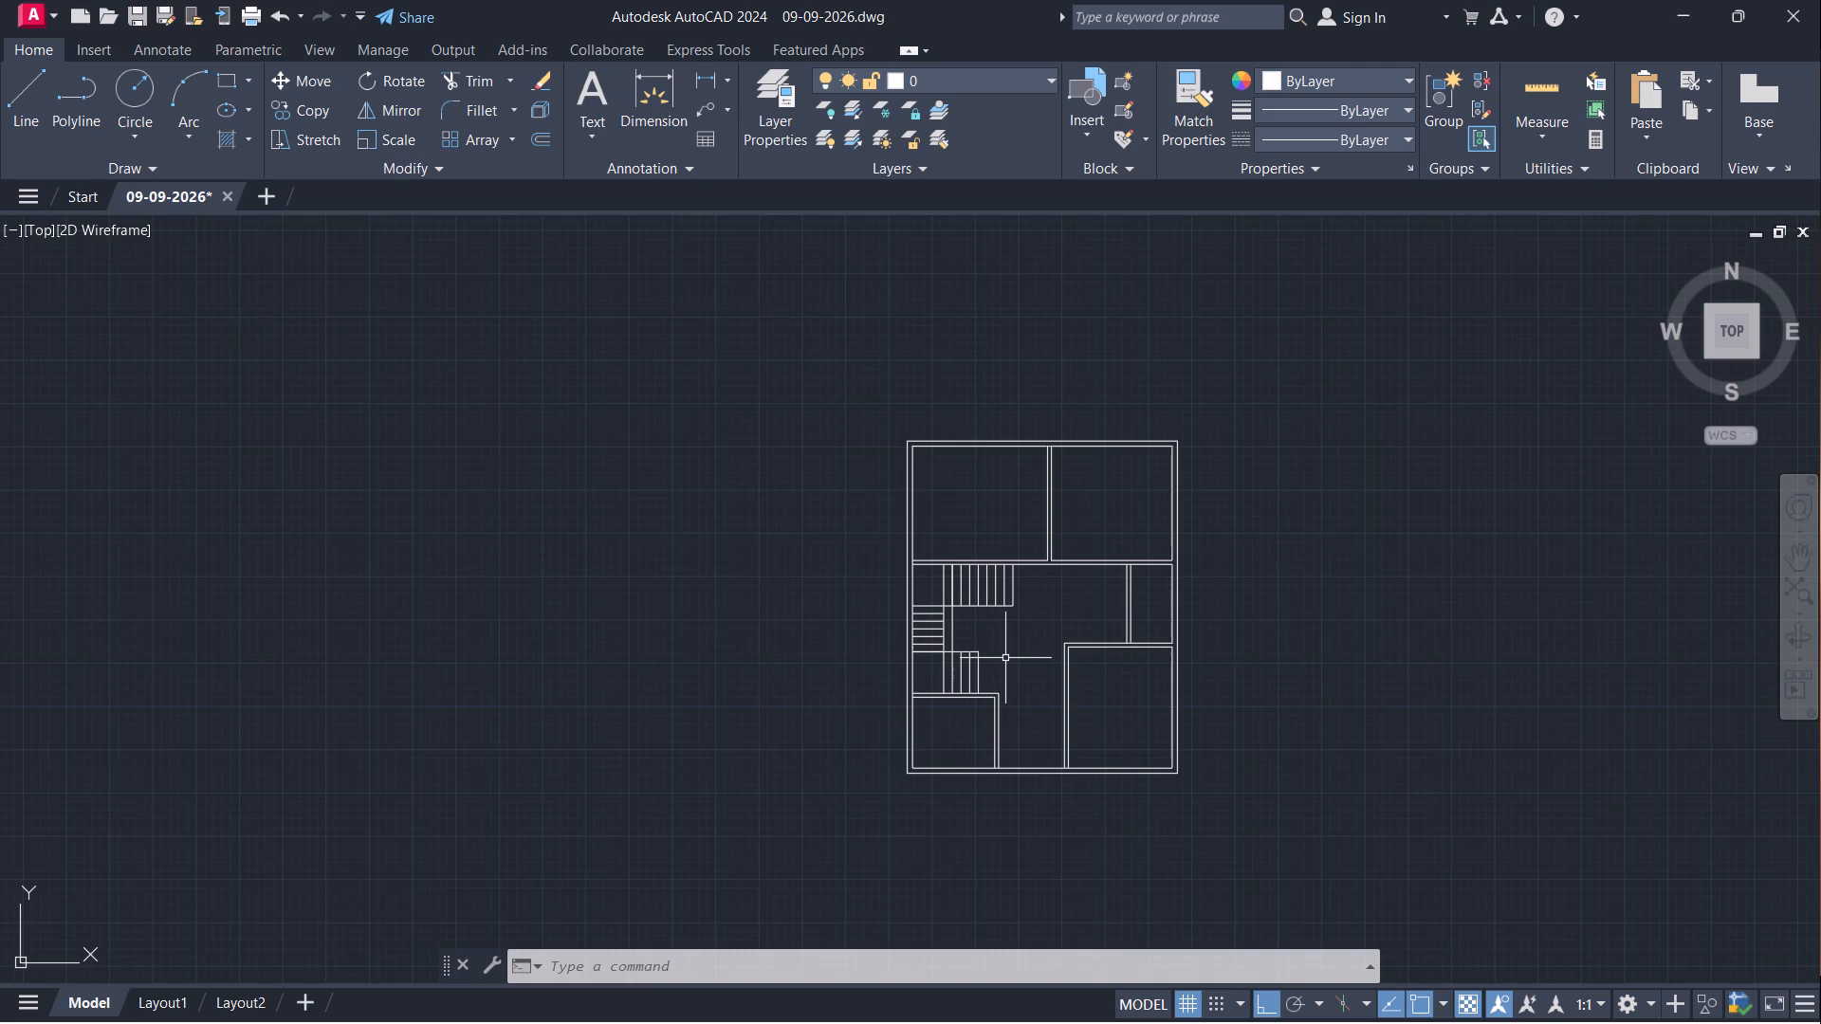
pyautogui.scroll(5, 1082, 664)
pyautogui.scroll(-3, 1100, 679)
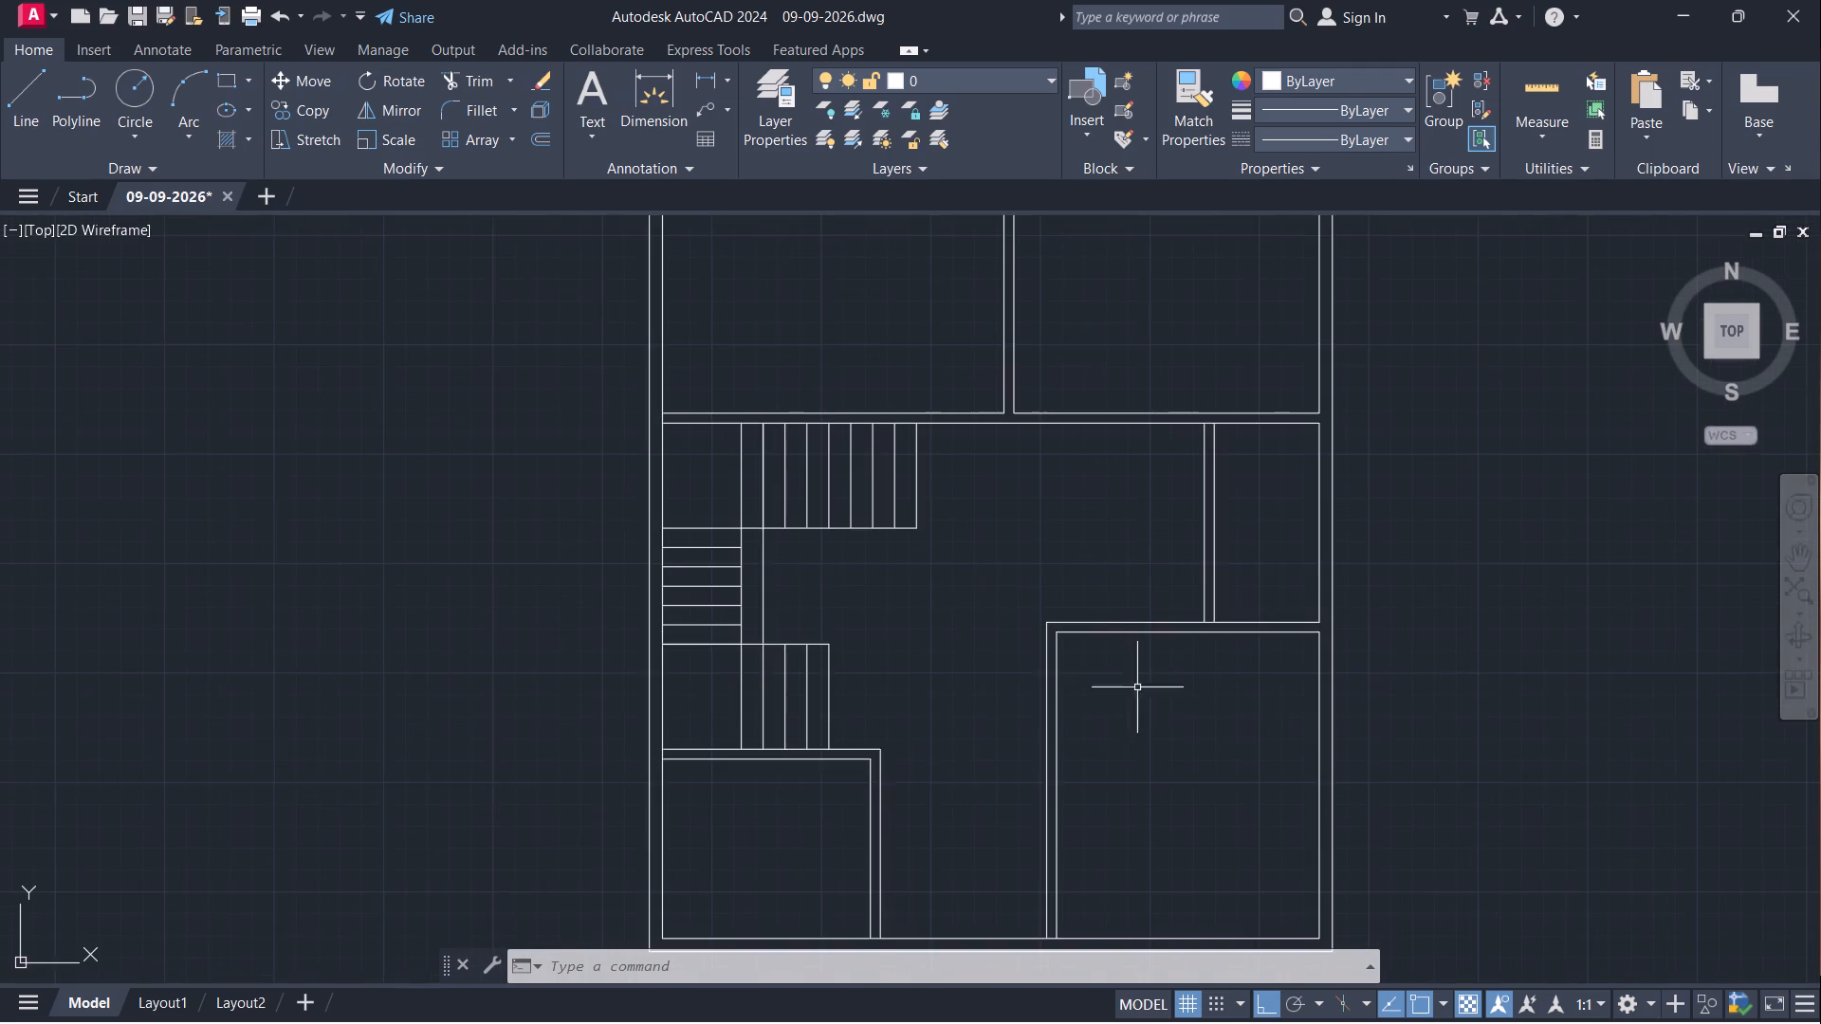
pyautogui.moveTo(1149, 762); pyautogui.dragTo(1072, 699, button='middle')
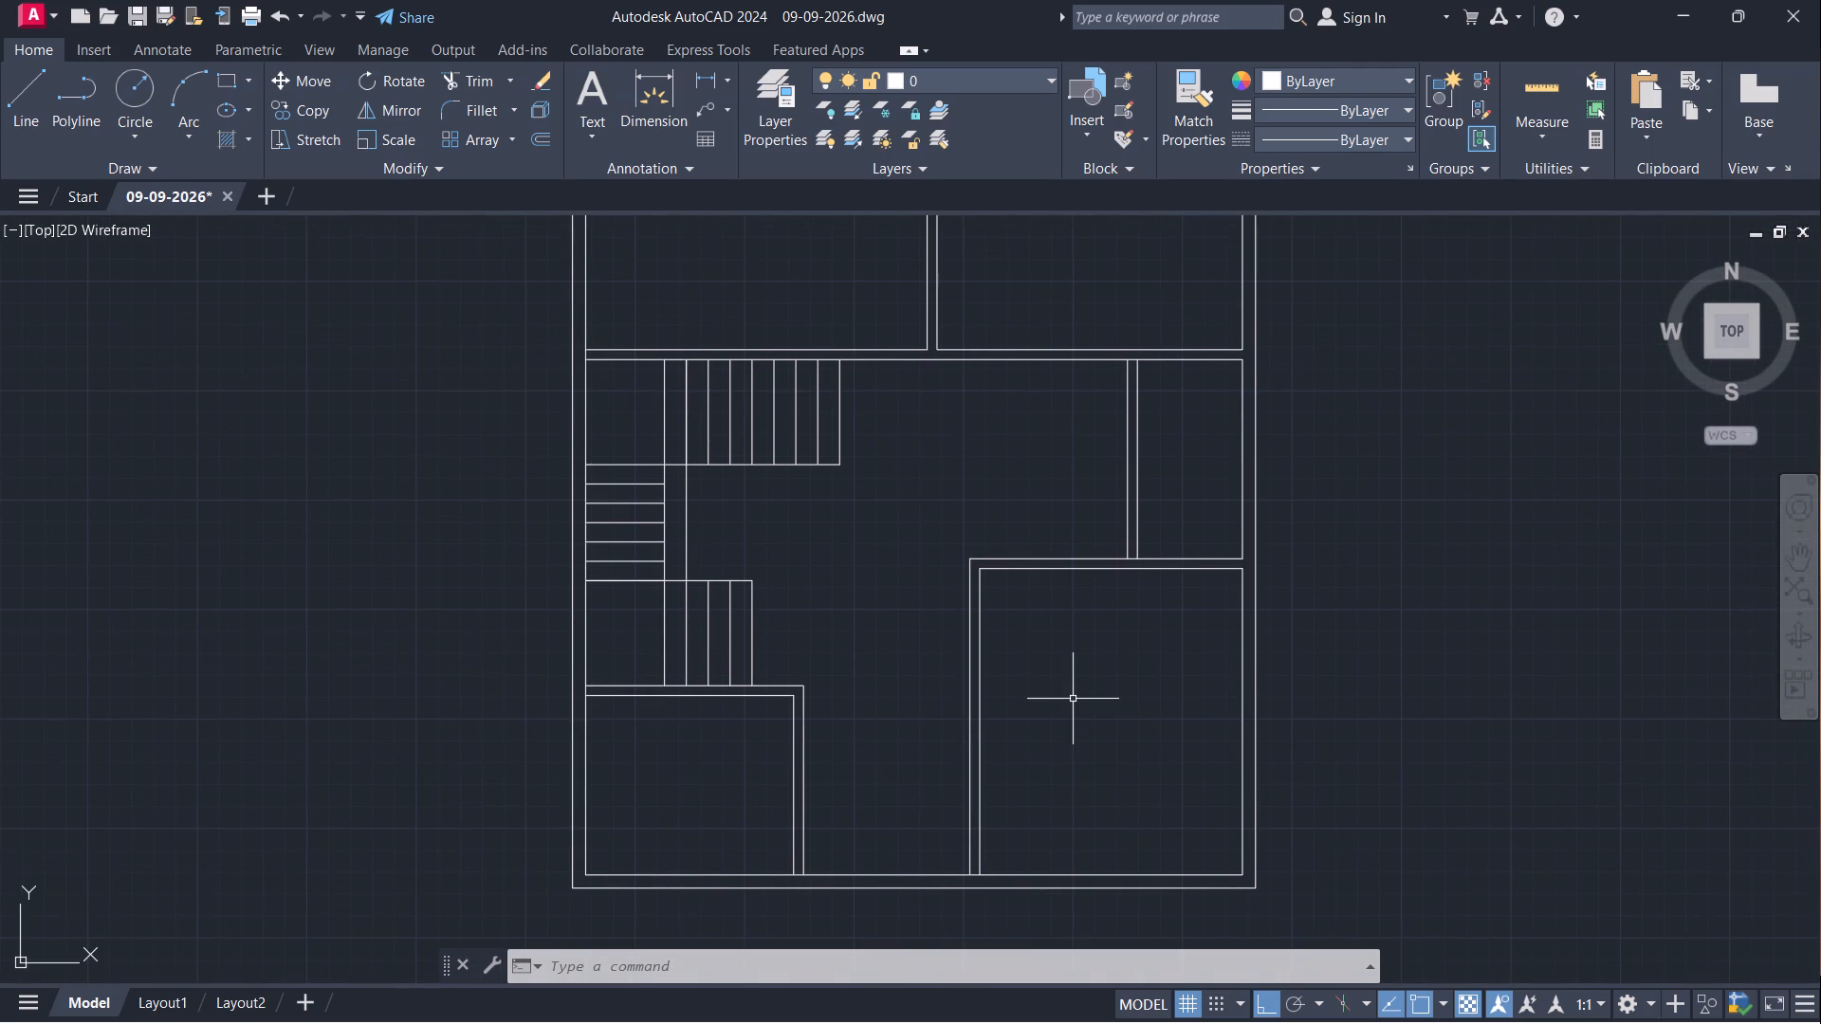
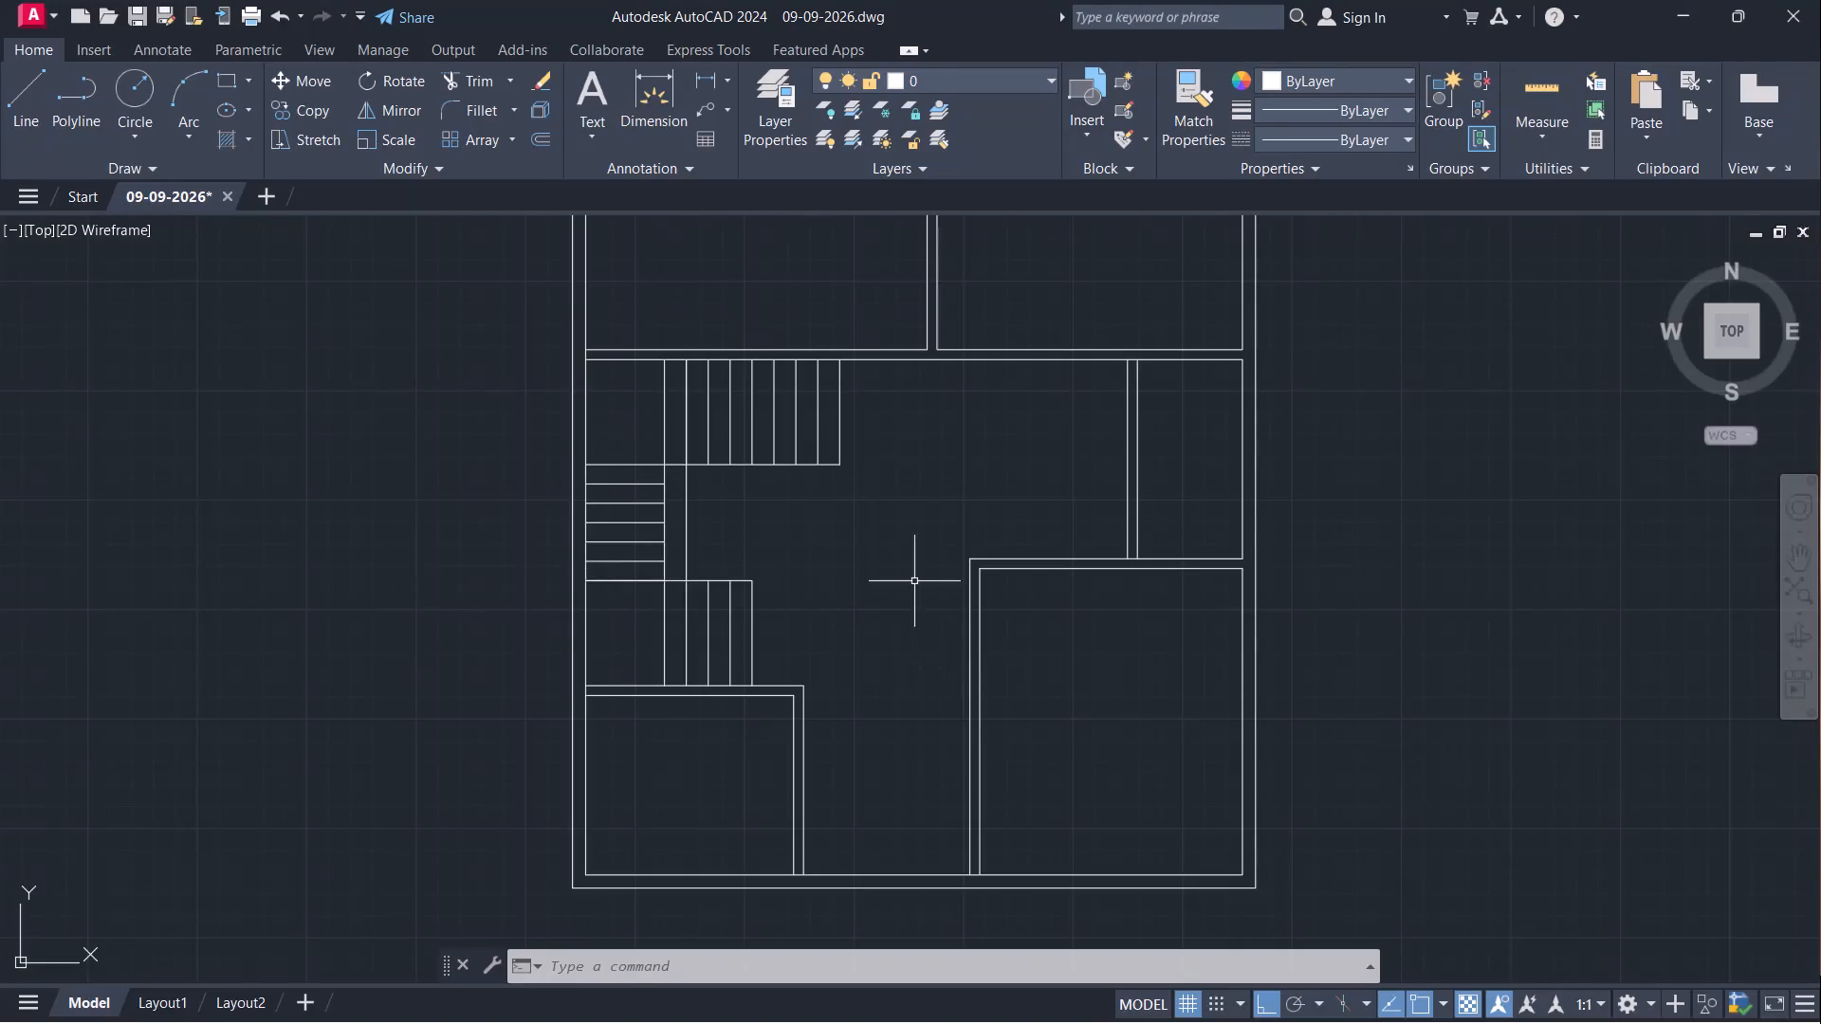
# Draw a 3' wide door opening in the horizontal partition, starting 3" right of the wall dividing the two upper rooms.
pyautogui.moveTo(914, 581); pyautogui.dragTo(892, 618, button='middle')
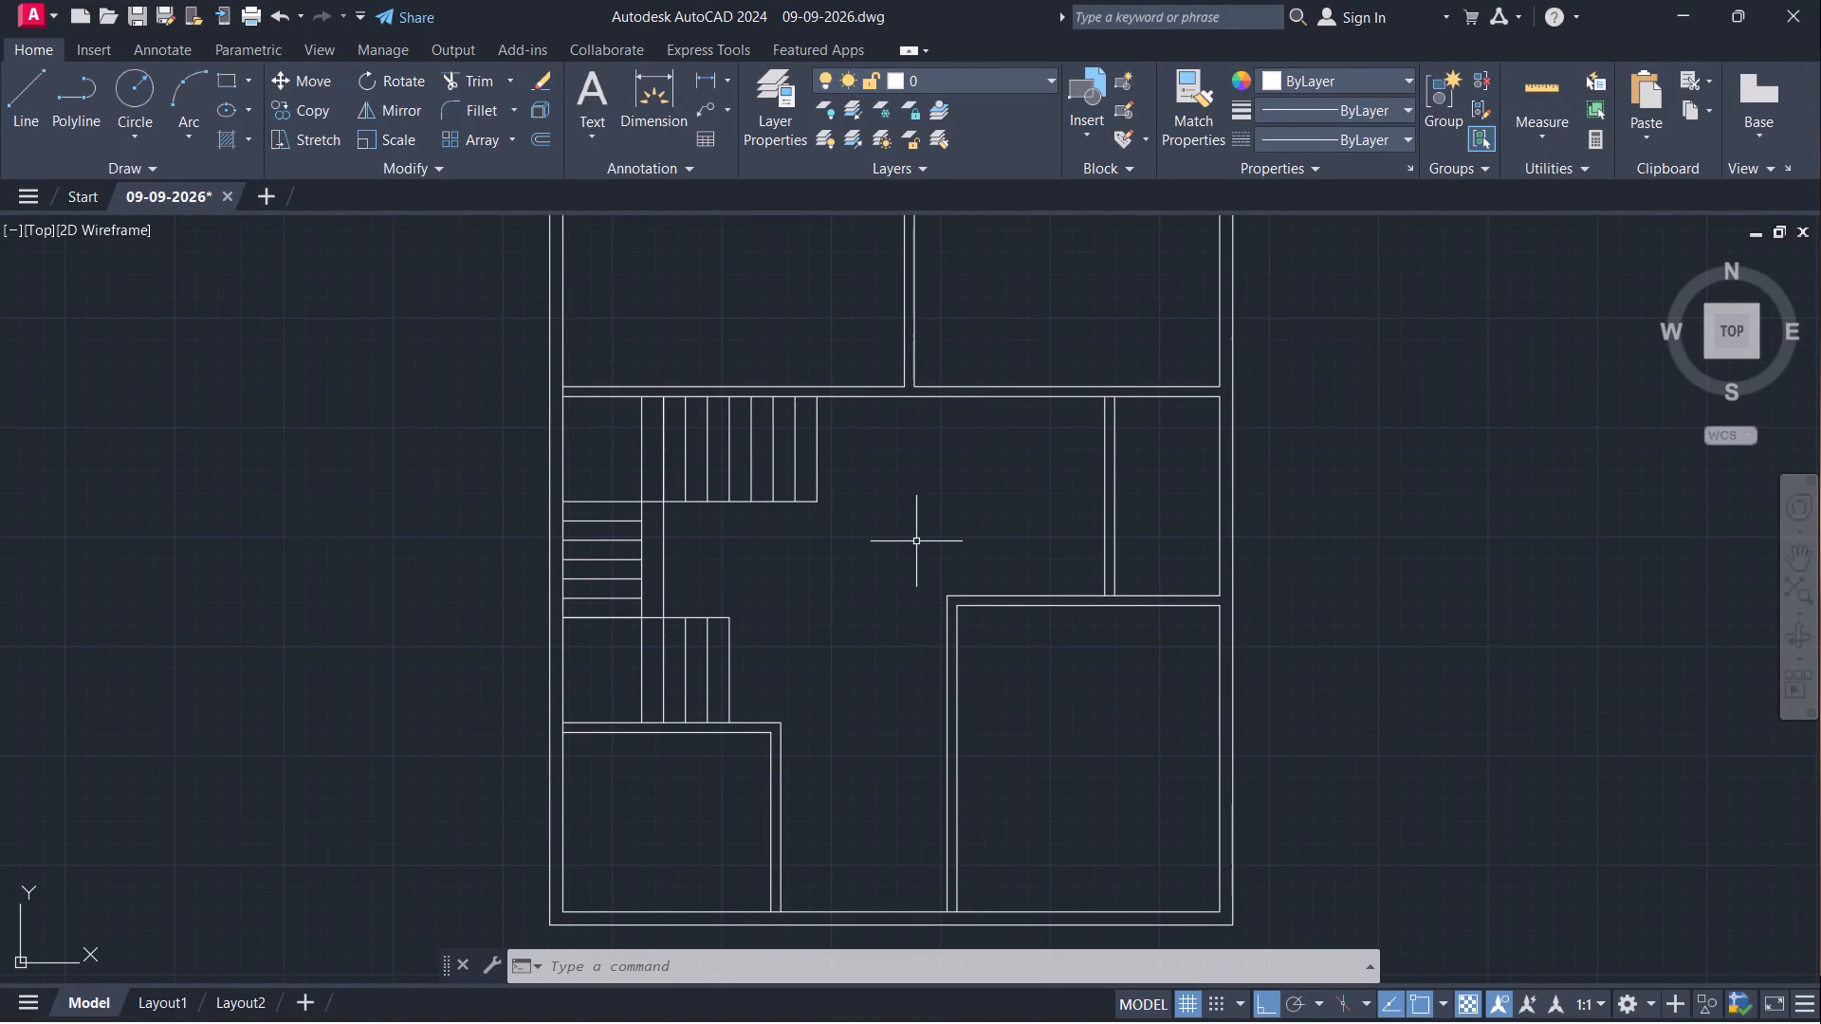
pyautogui.scroll(-1, 923, 540)
pyautogui.scroll(2, 910, 428)
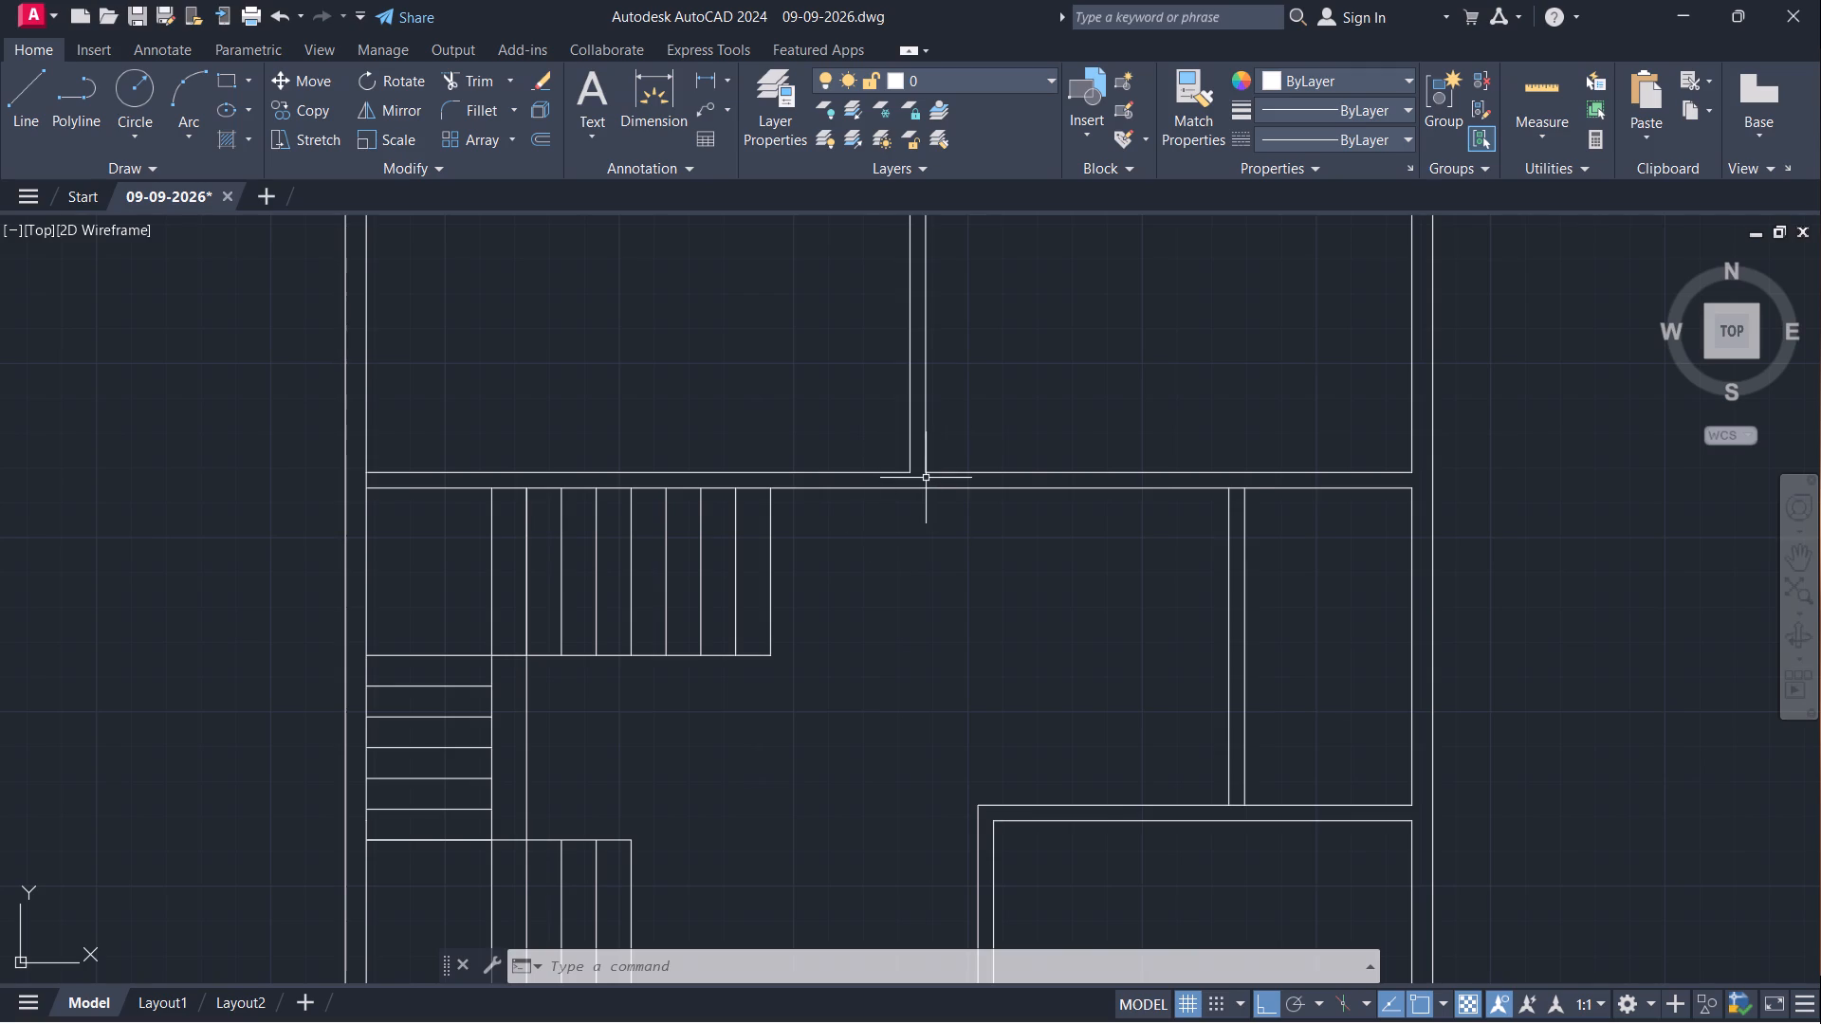
pyautogui.press('l')
pyautogui.press('Return')
pyautogui.scroll(3, 926, 478)
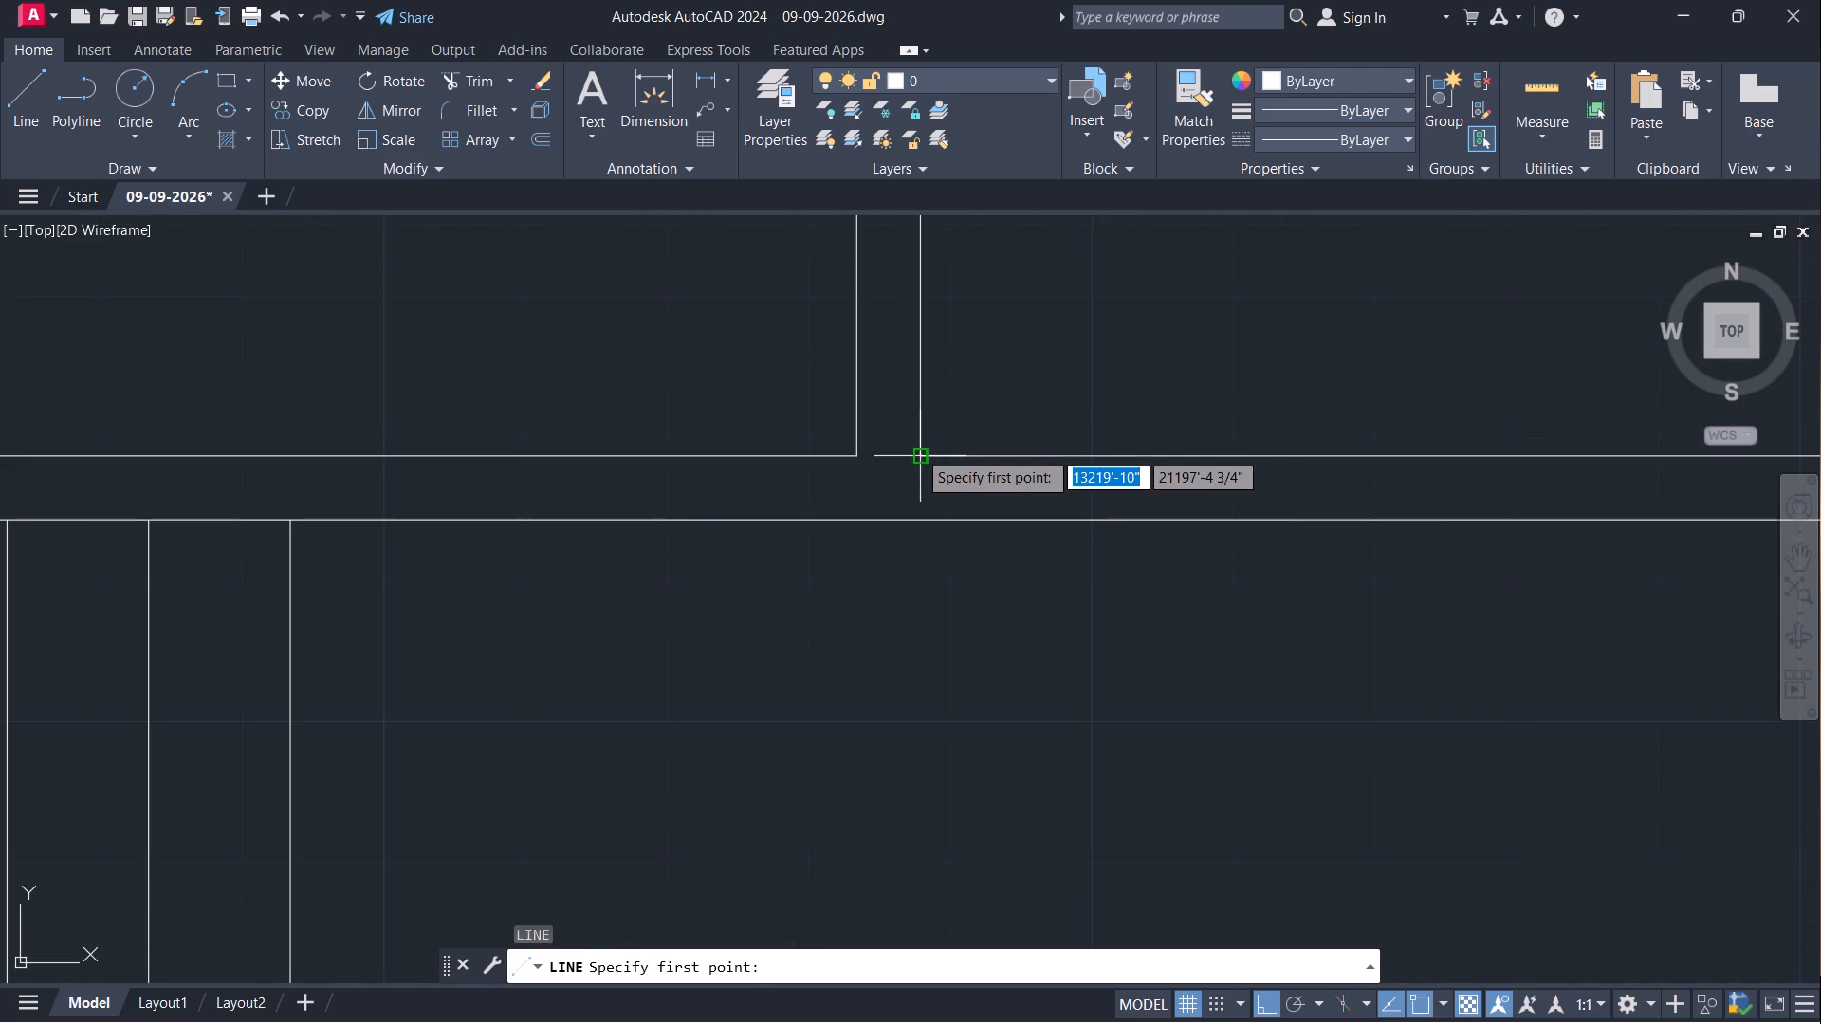
pyautogui.click(917, 452)
pyautogui.write('3"')
pyautogui.press('Return')
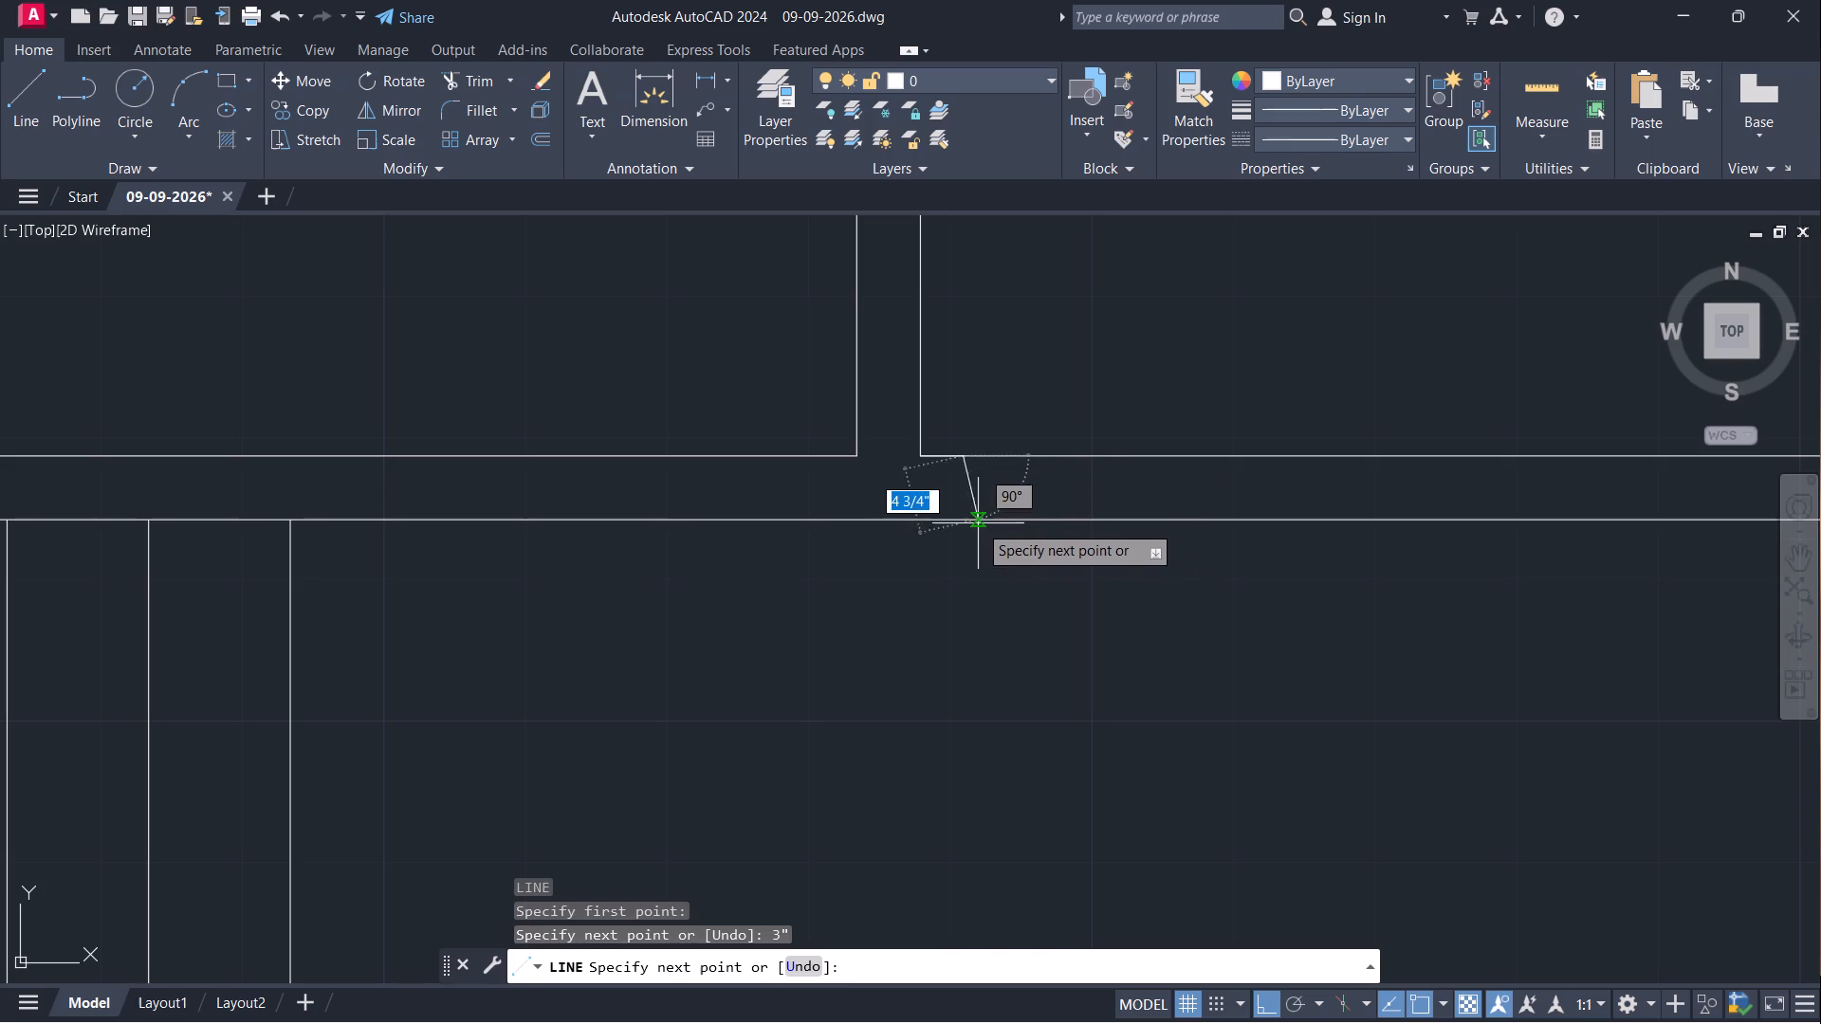
pyautogui.click(969, 522)
pyautogui.scroll(-1, 1286, 527)
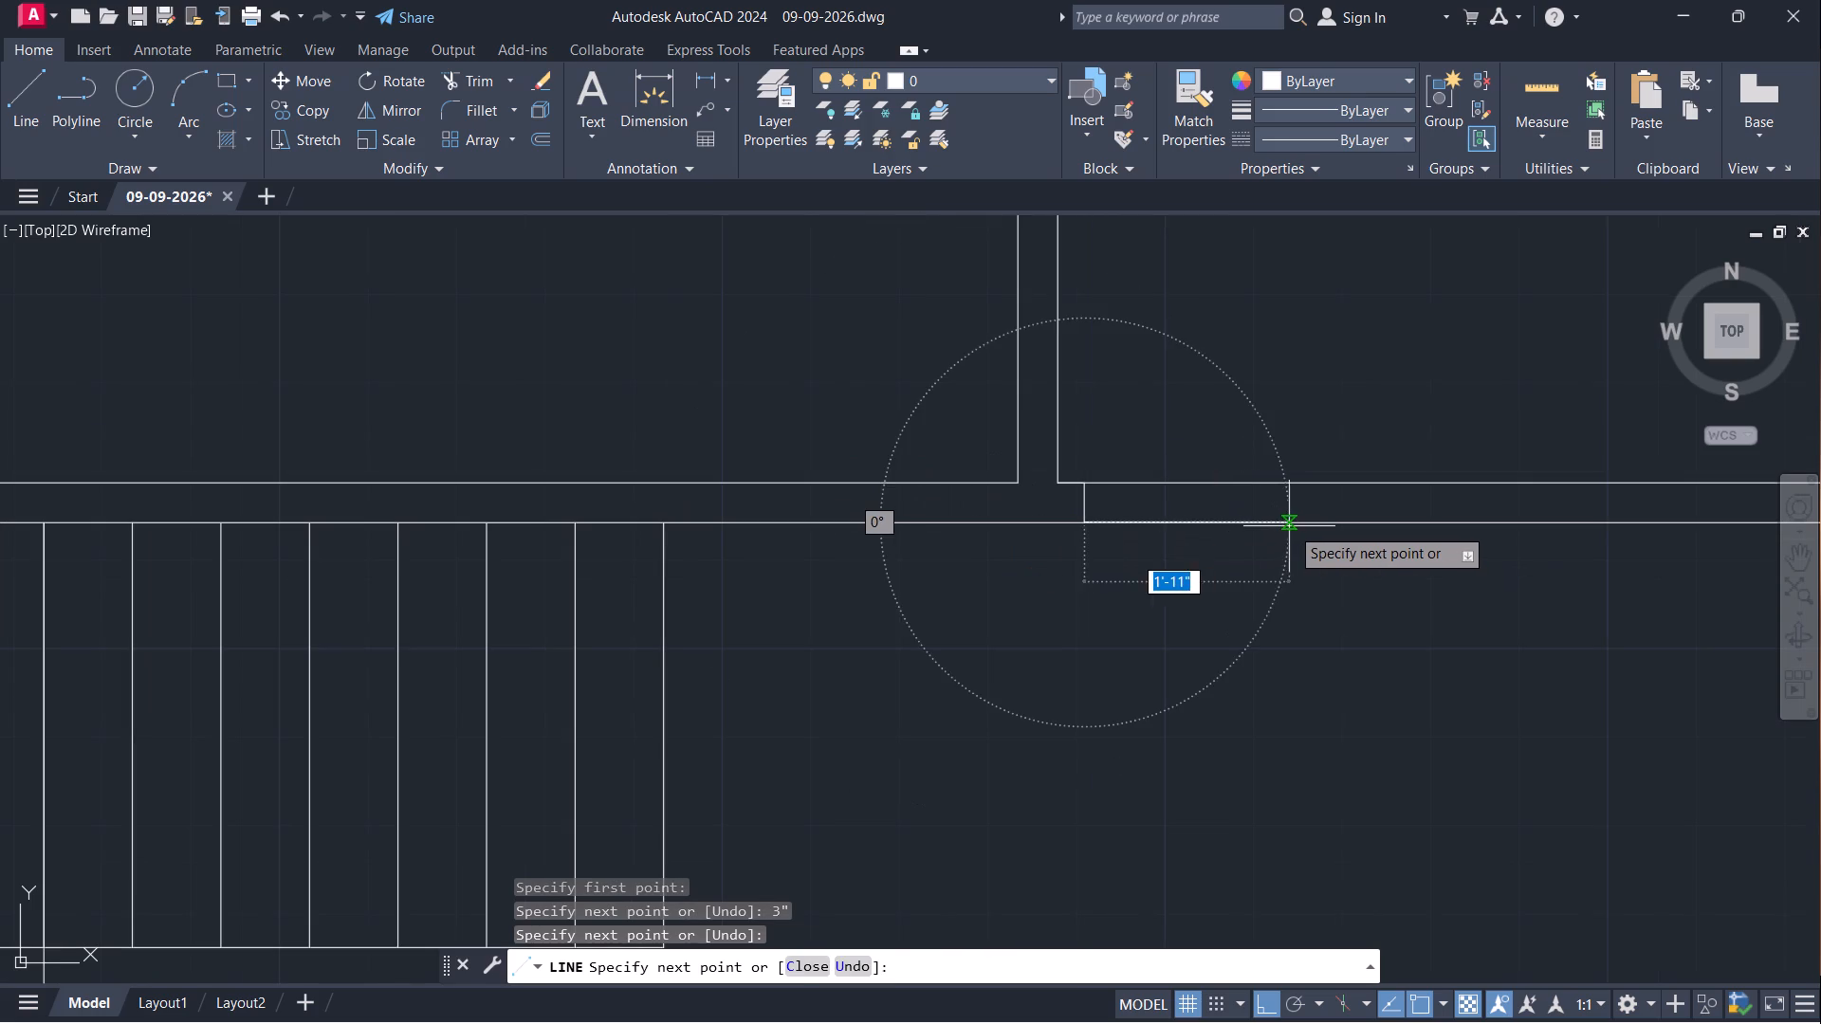
pyautogui.scroll(-3, 1290, 525)
pyautogui.moveTo(1292, 524); pyautogui.dragTo(1155, 554, button='middle')
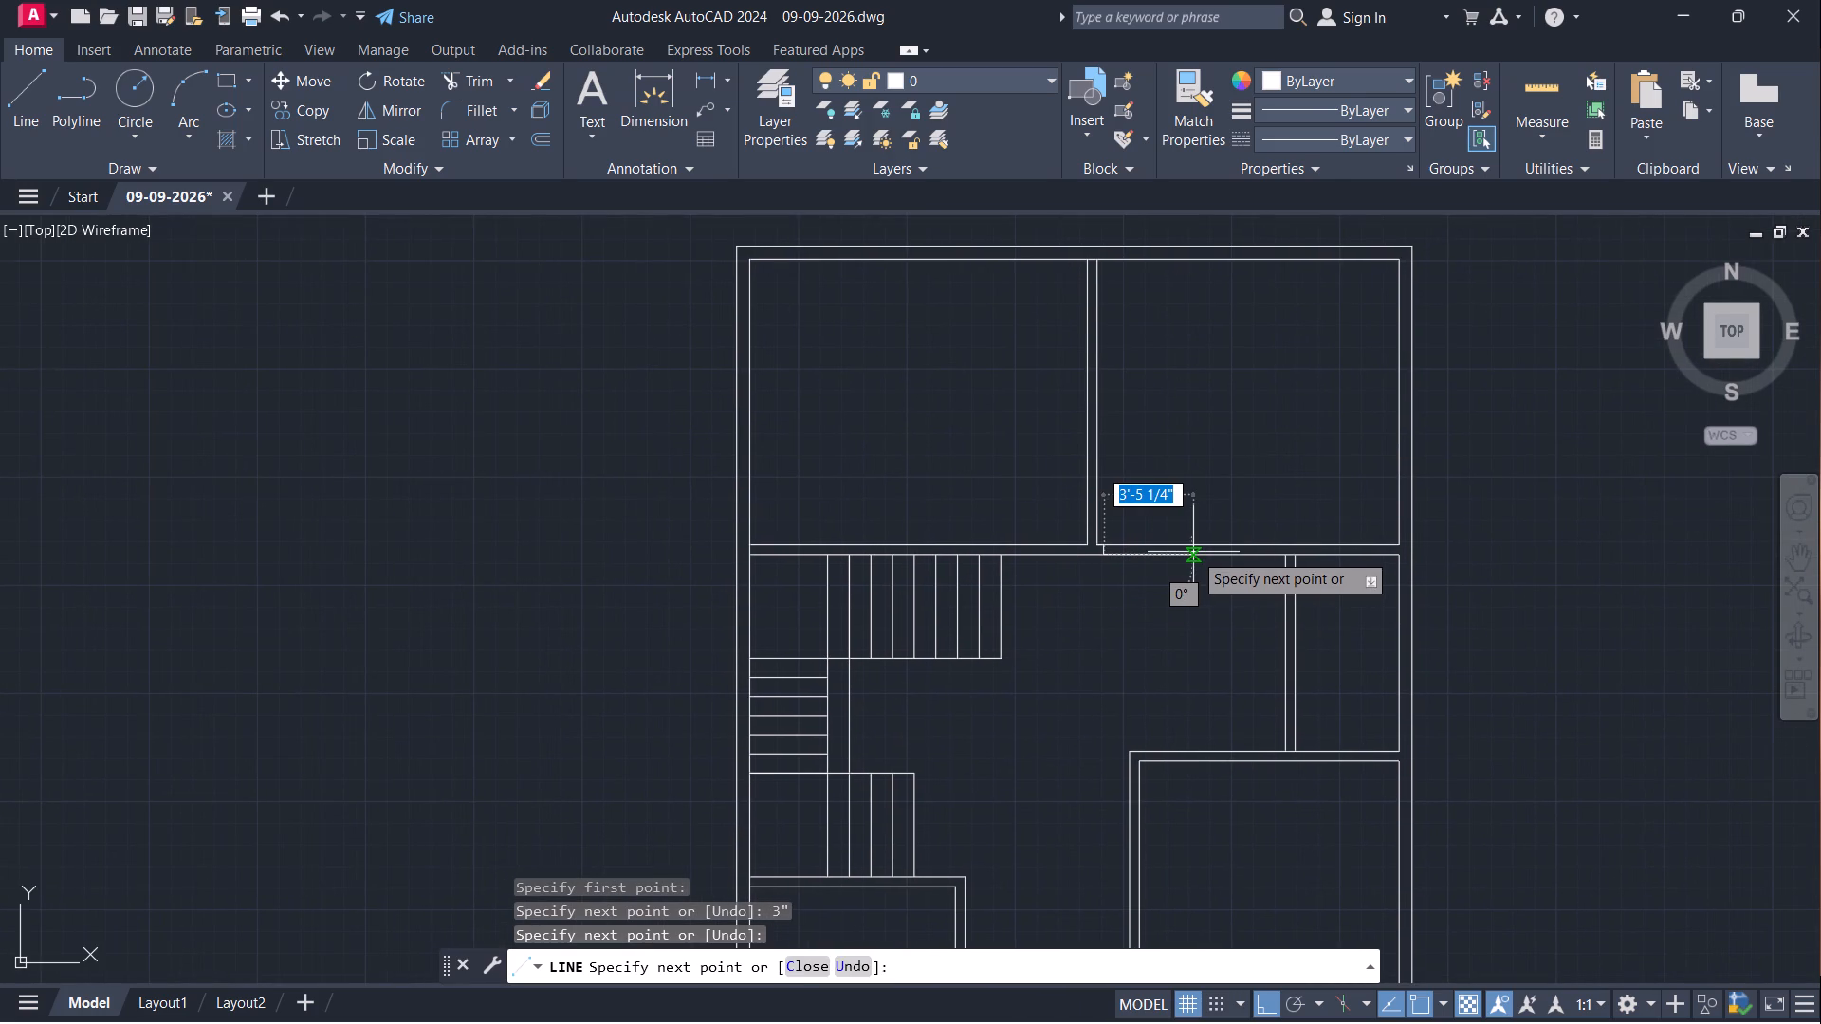
pyautogui.write("3'")
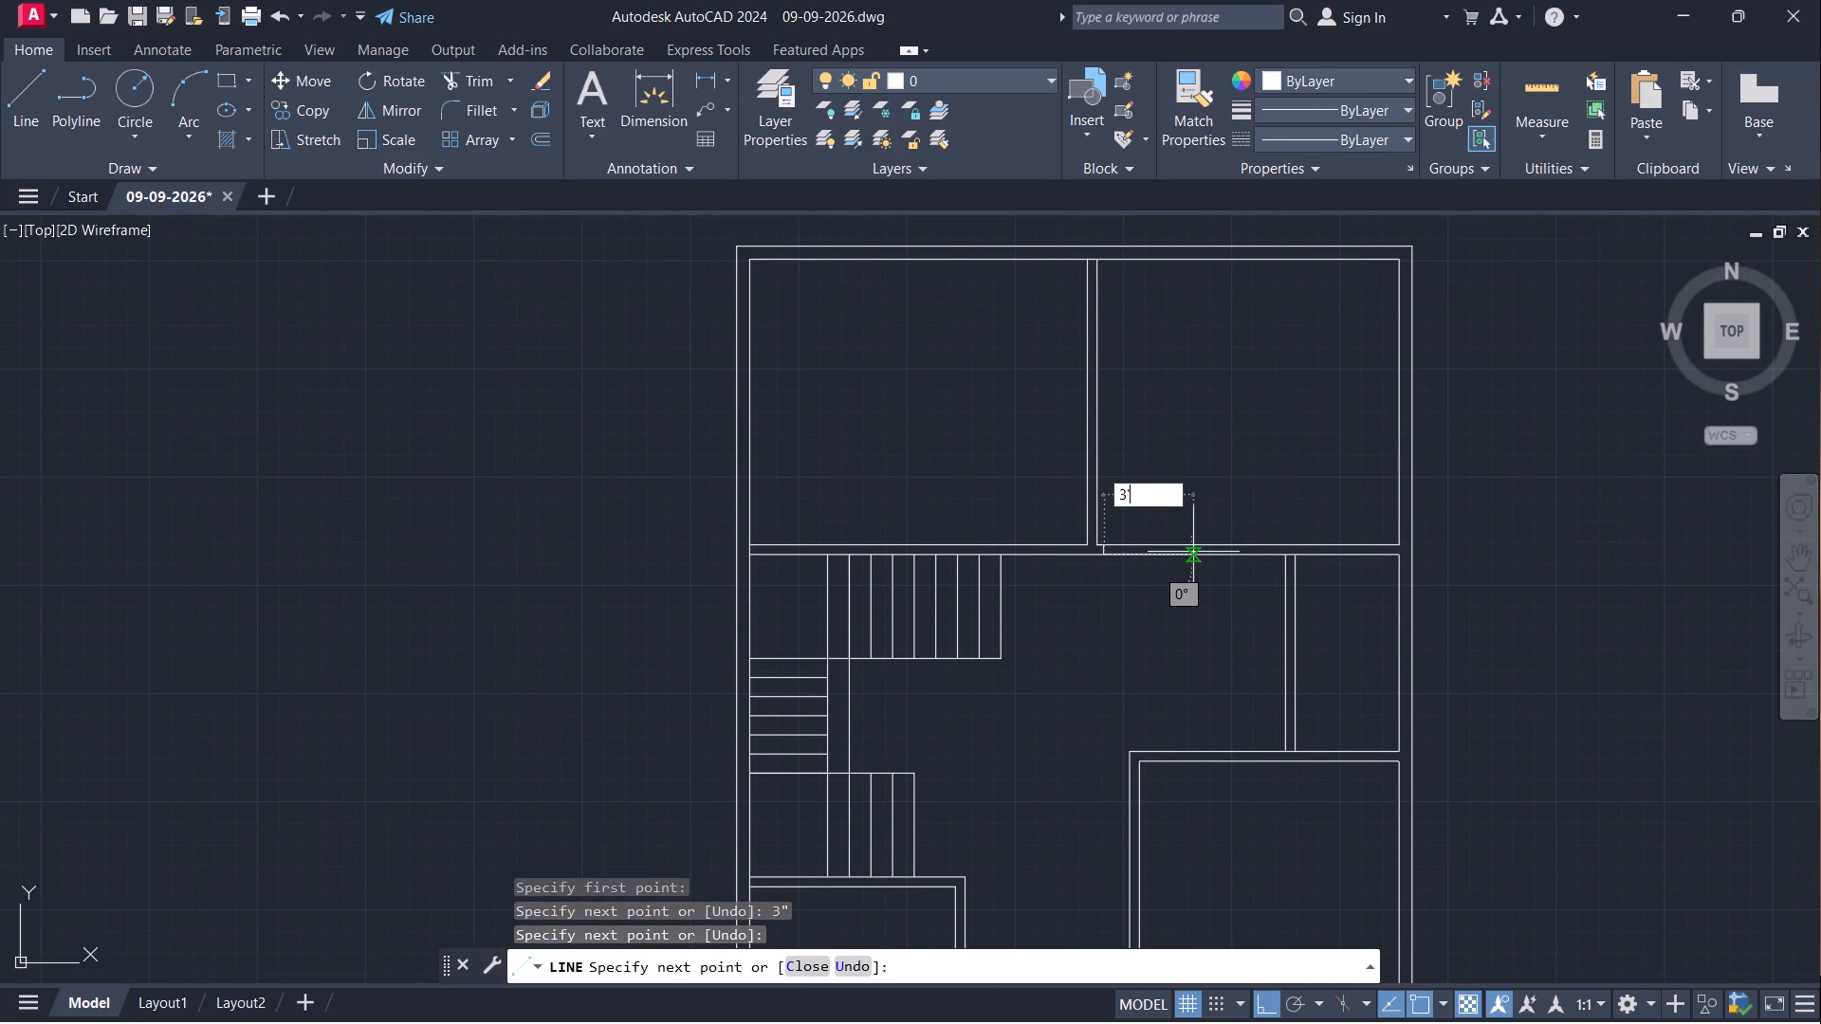
pyautogui.press('Return')
pyautogui.scroll(3, 1198, 532)
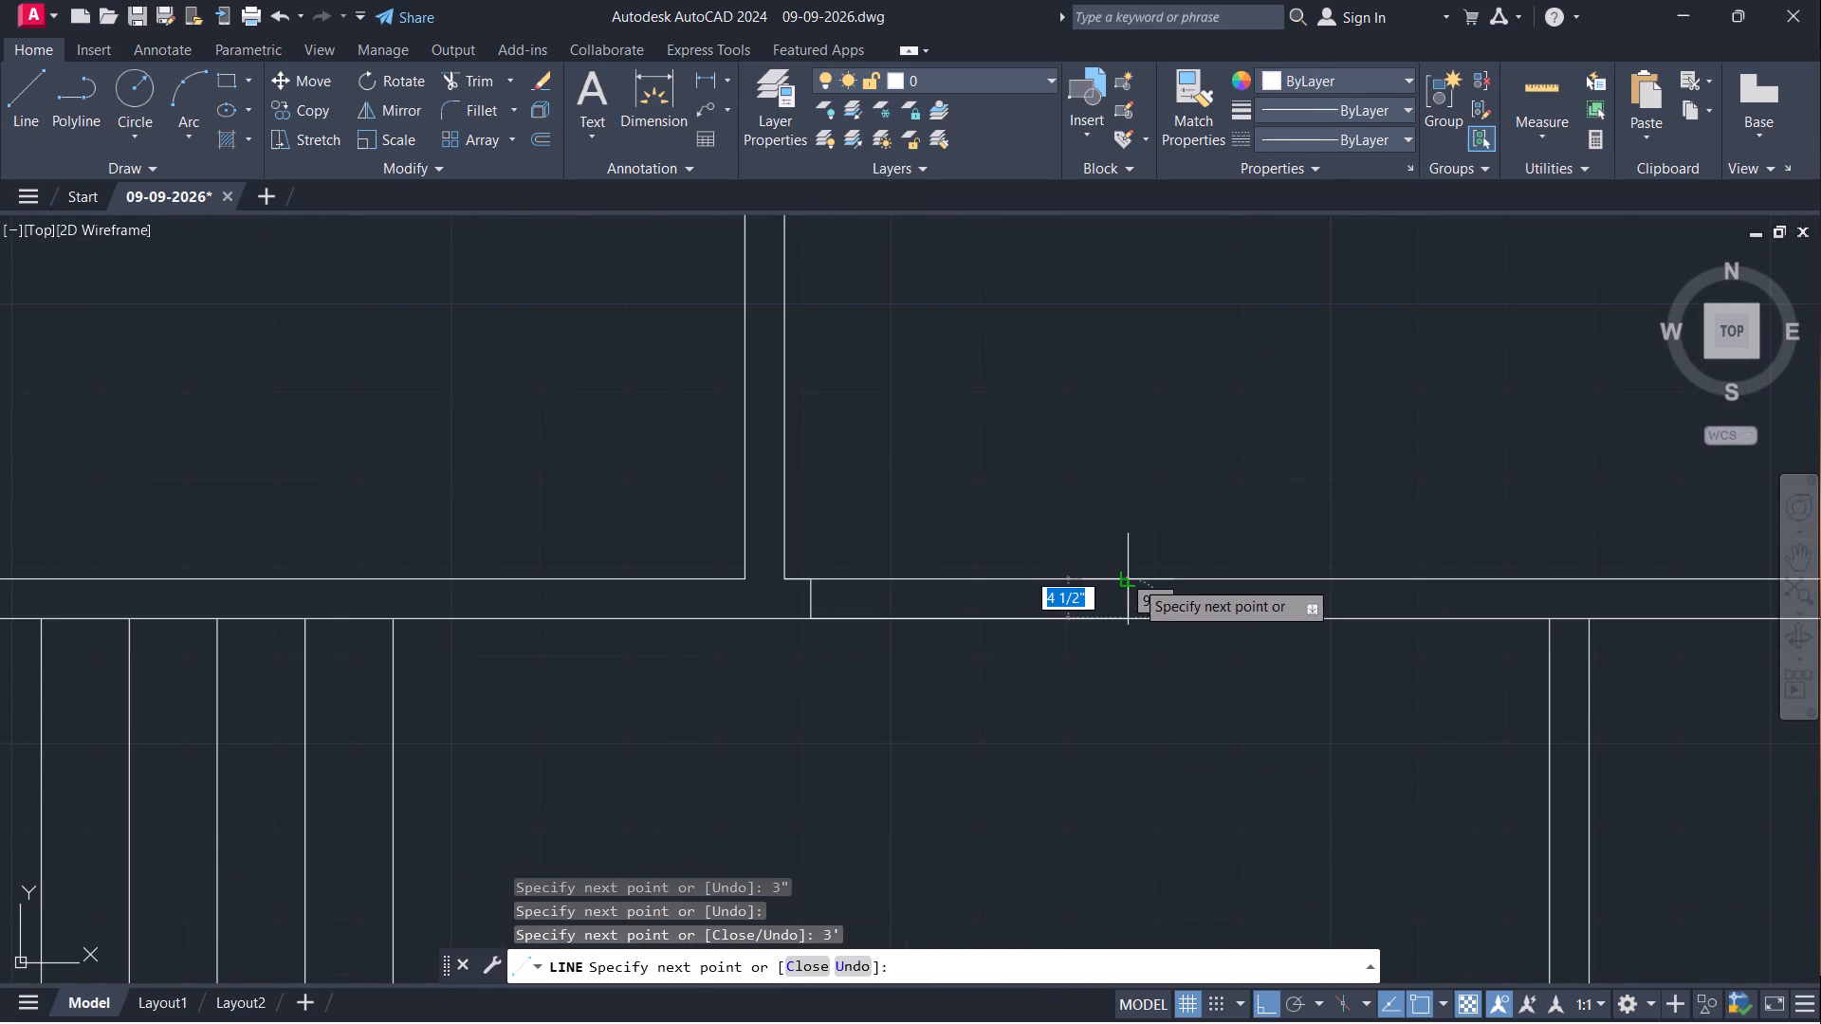
pyautogui.click(1134, 579)
pyautogui.press('space')
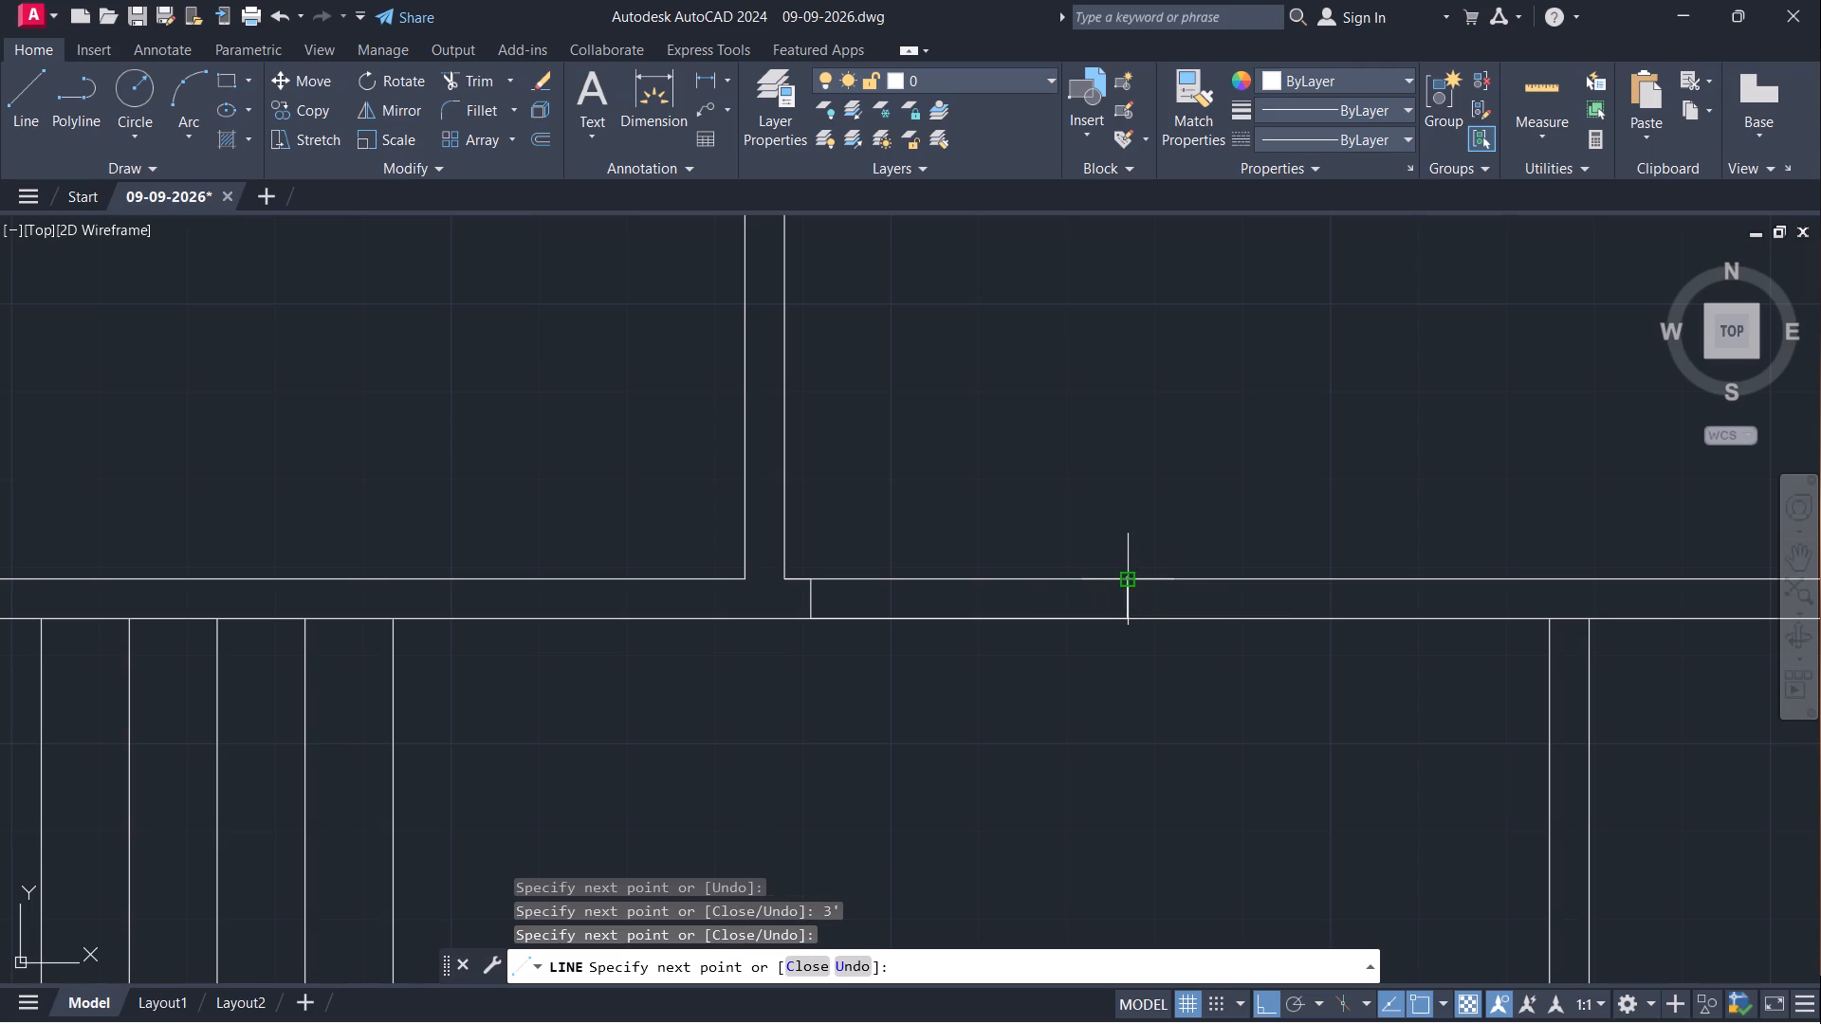
# Draw a matching 3' wide door opening in the horizontal partition, starting 3" left of the wall dividing the two upper rooms.
pyautogui.press('space')
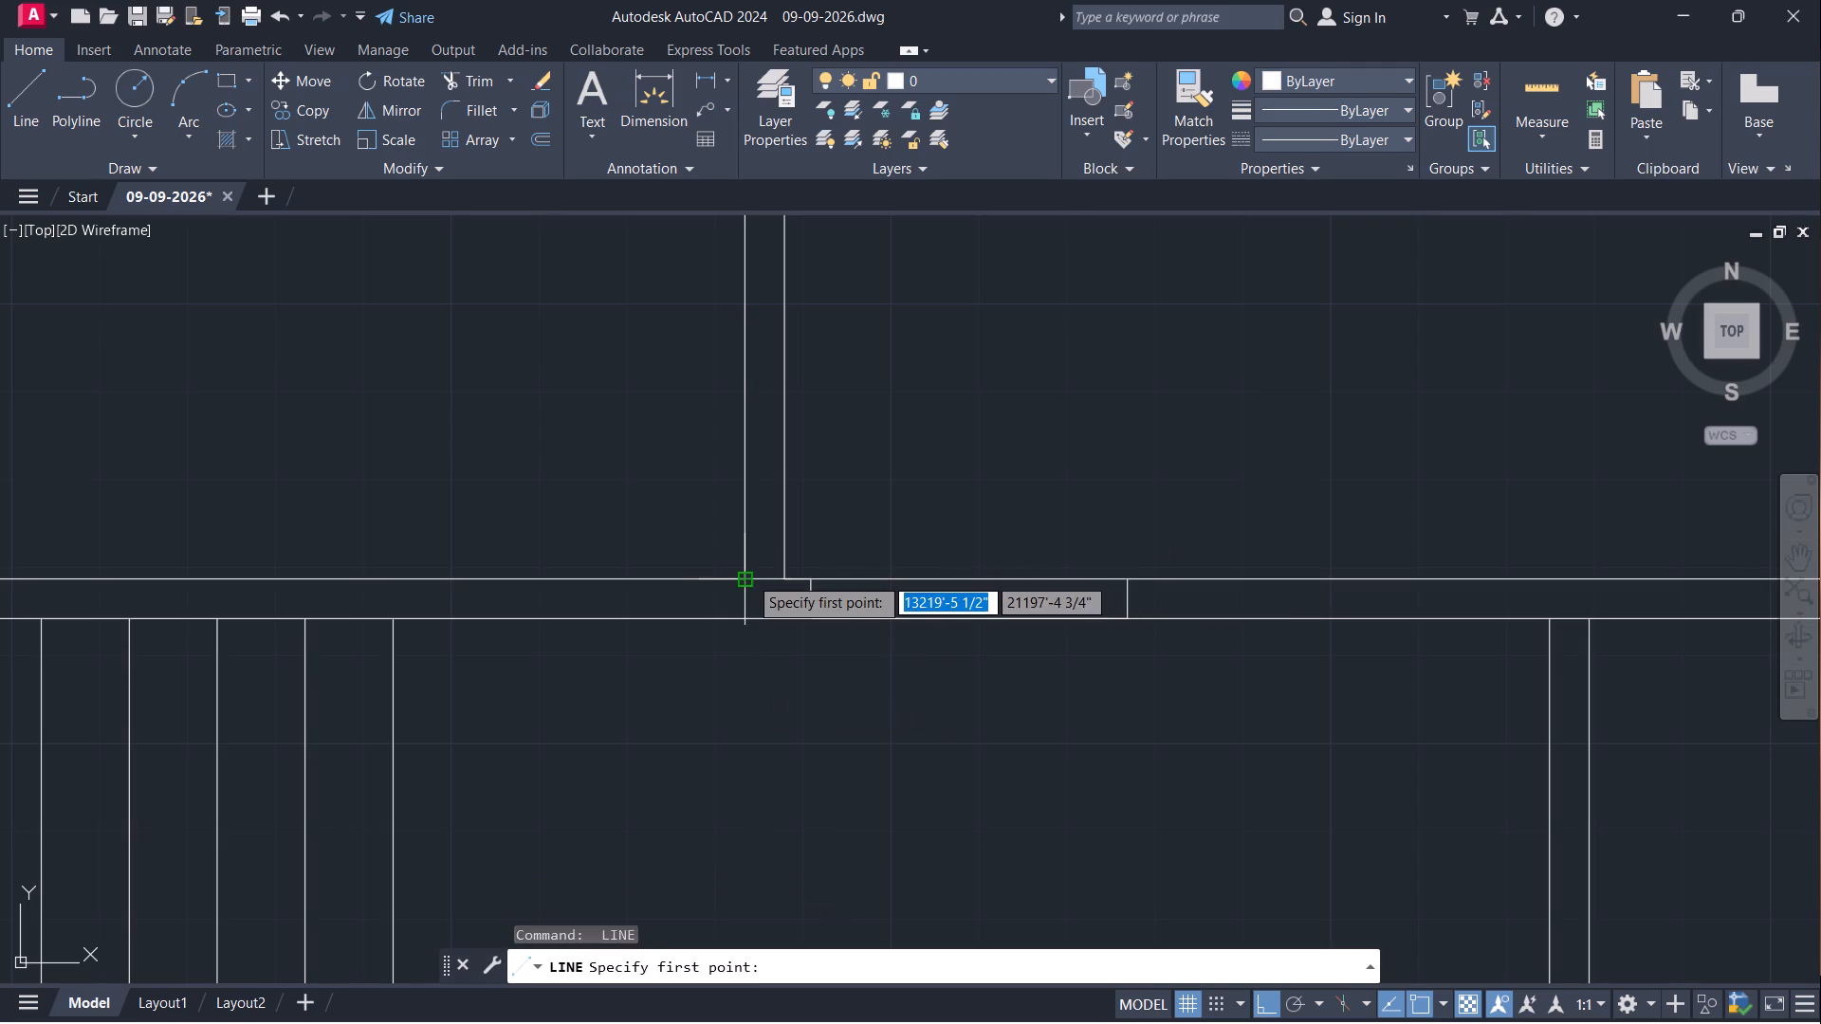
pyautogui.click(748, 576)
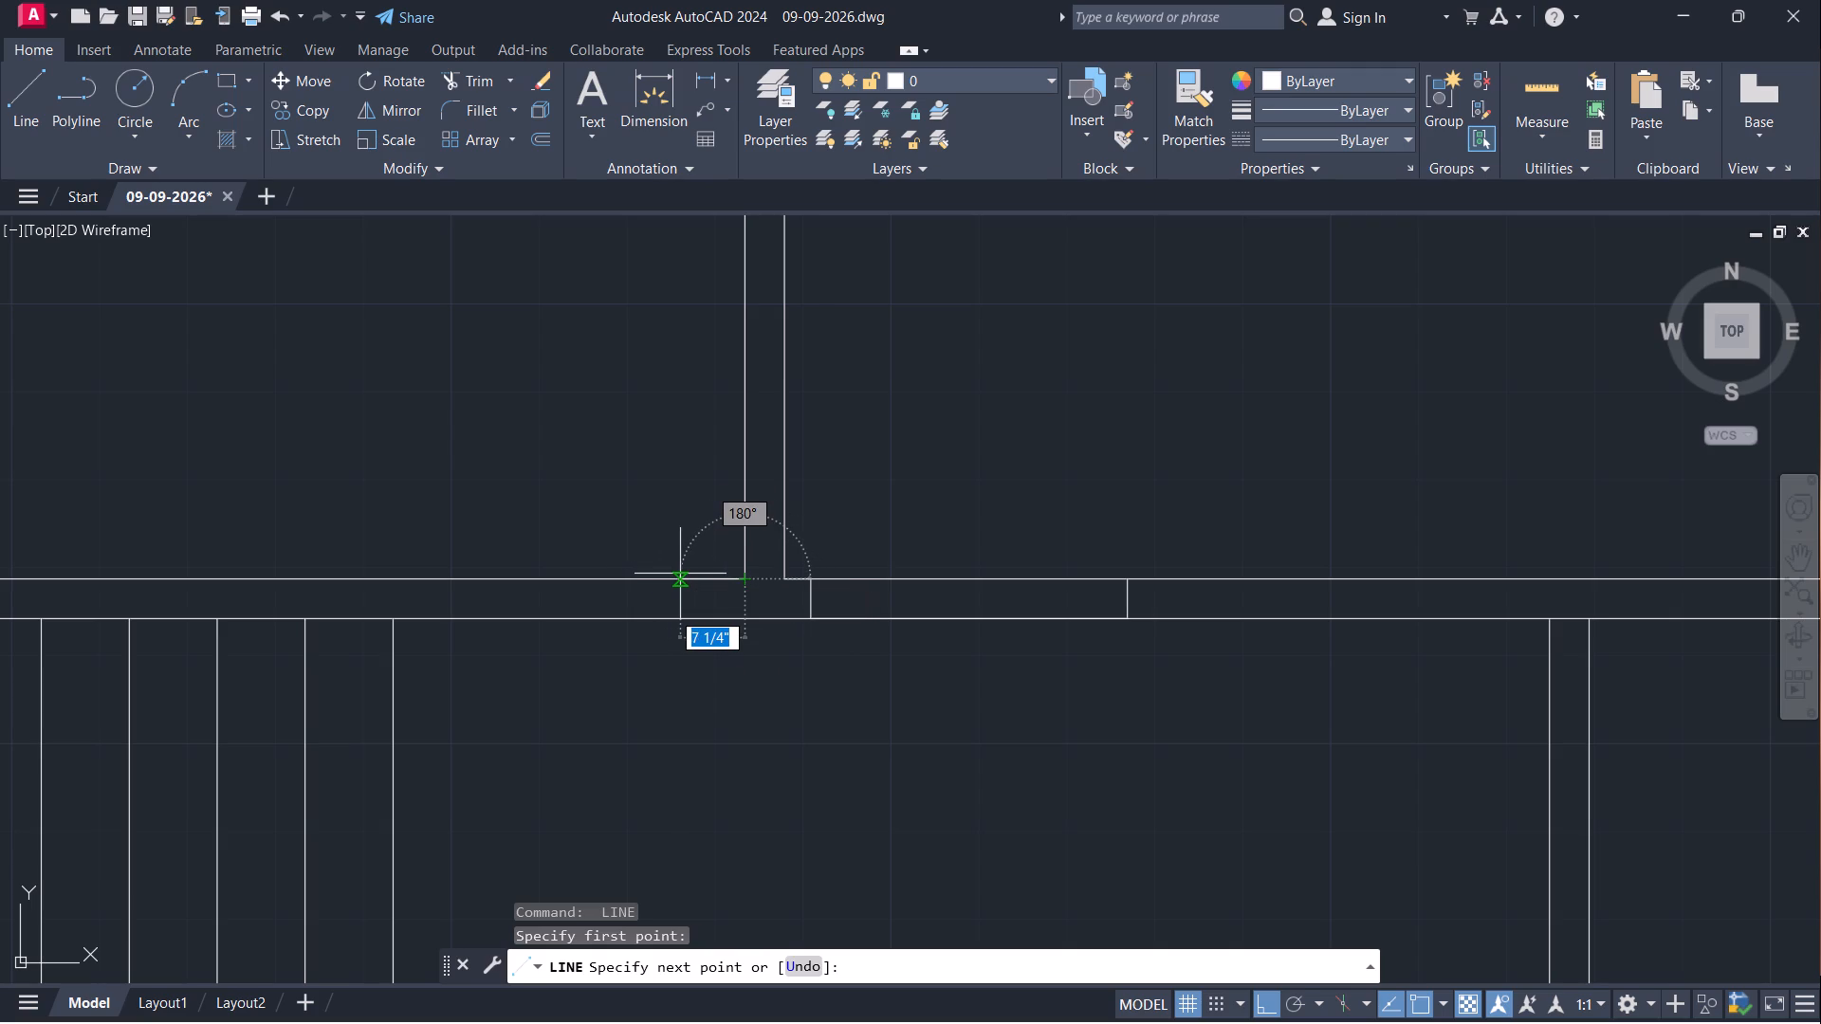
pyautogui.write('3"')
pyautogui.press('Return')
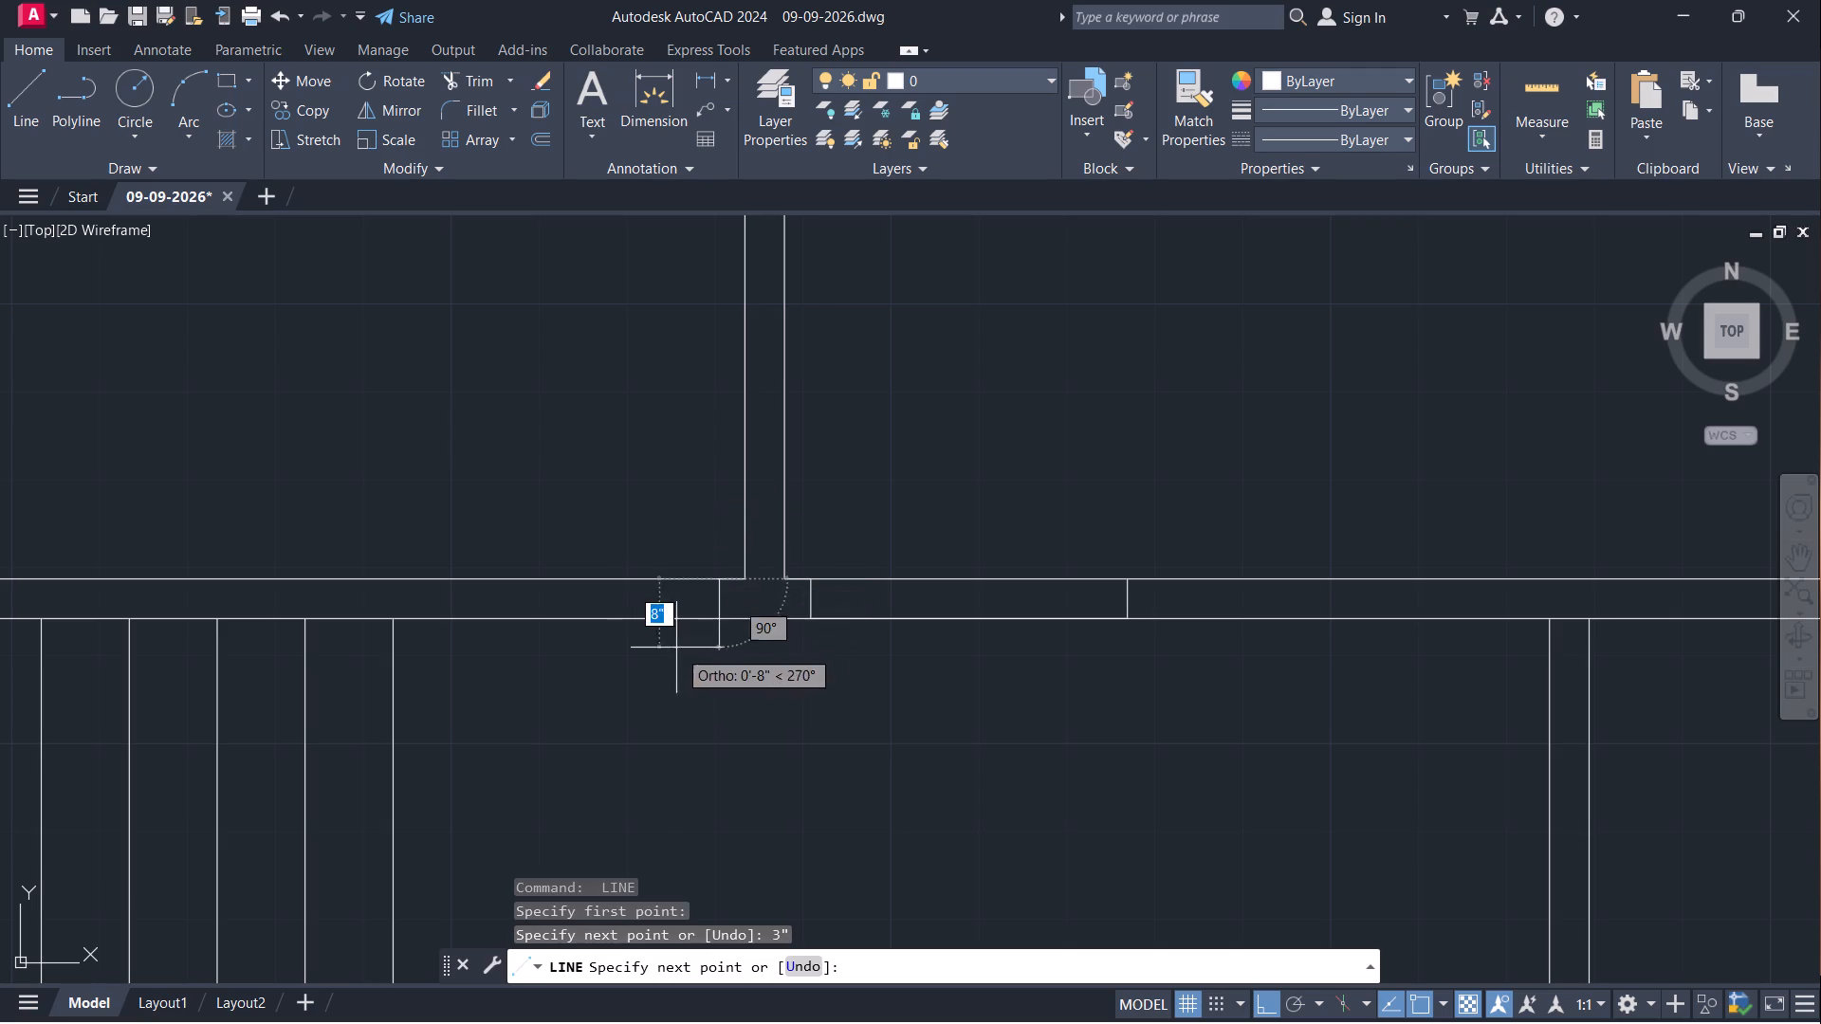
pyautogui.click(713, 613)
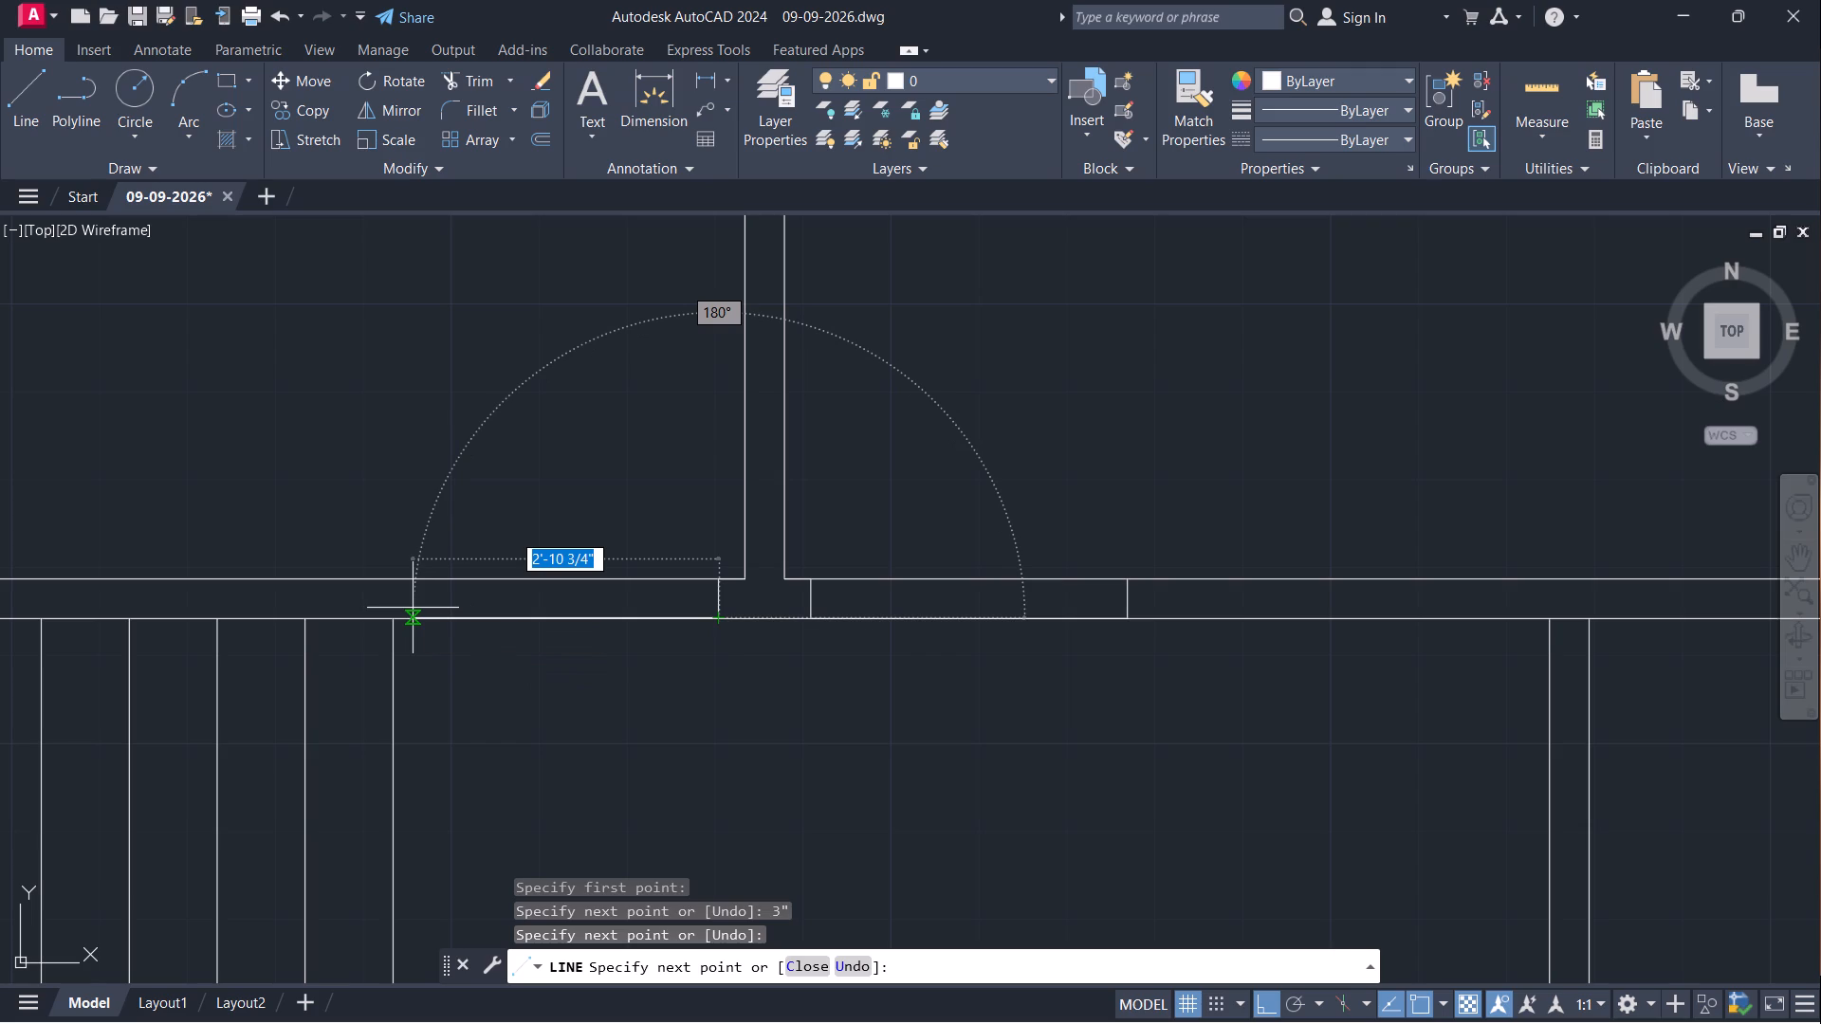
pyautogui.write("3'")
pyautogui.press('Return')
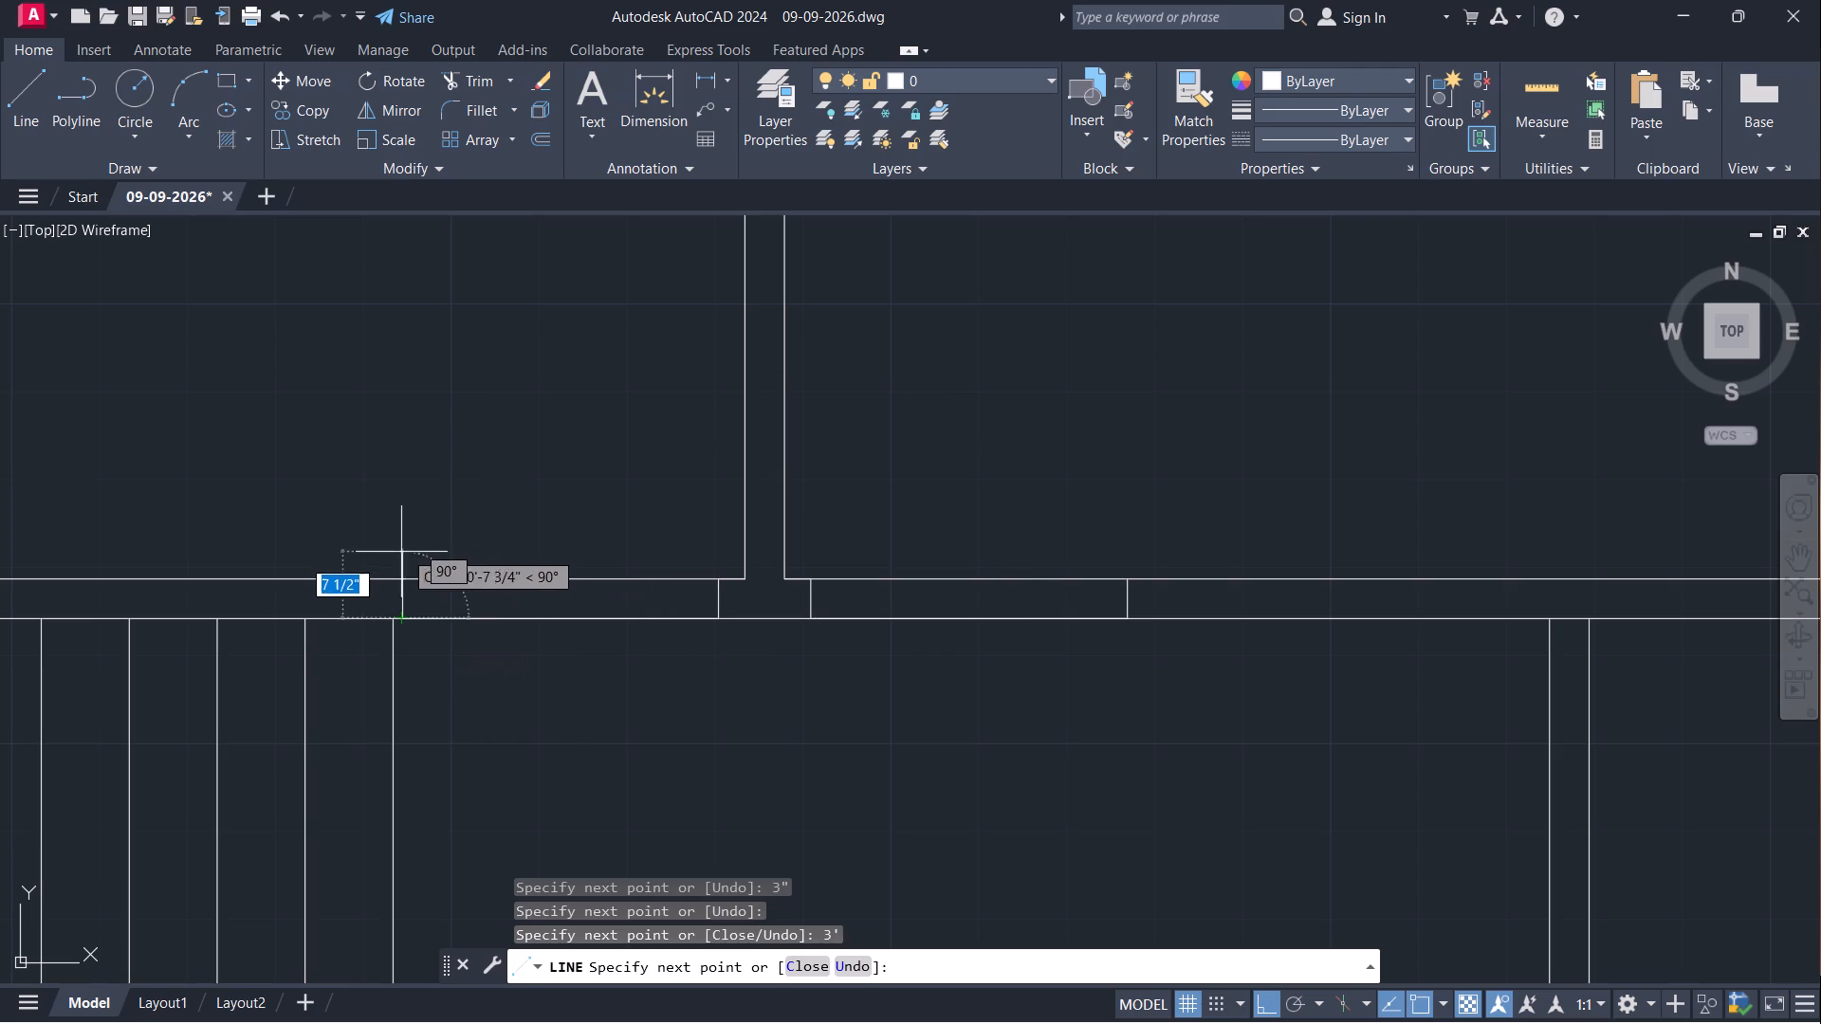
pyautogui.click(403, 573)
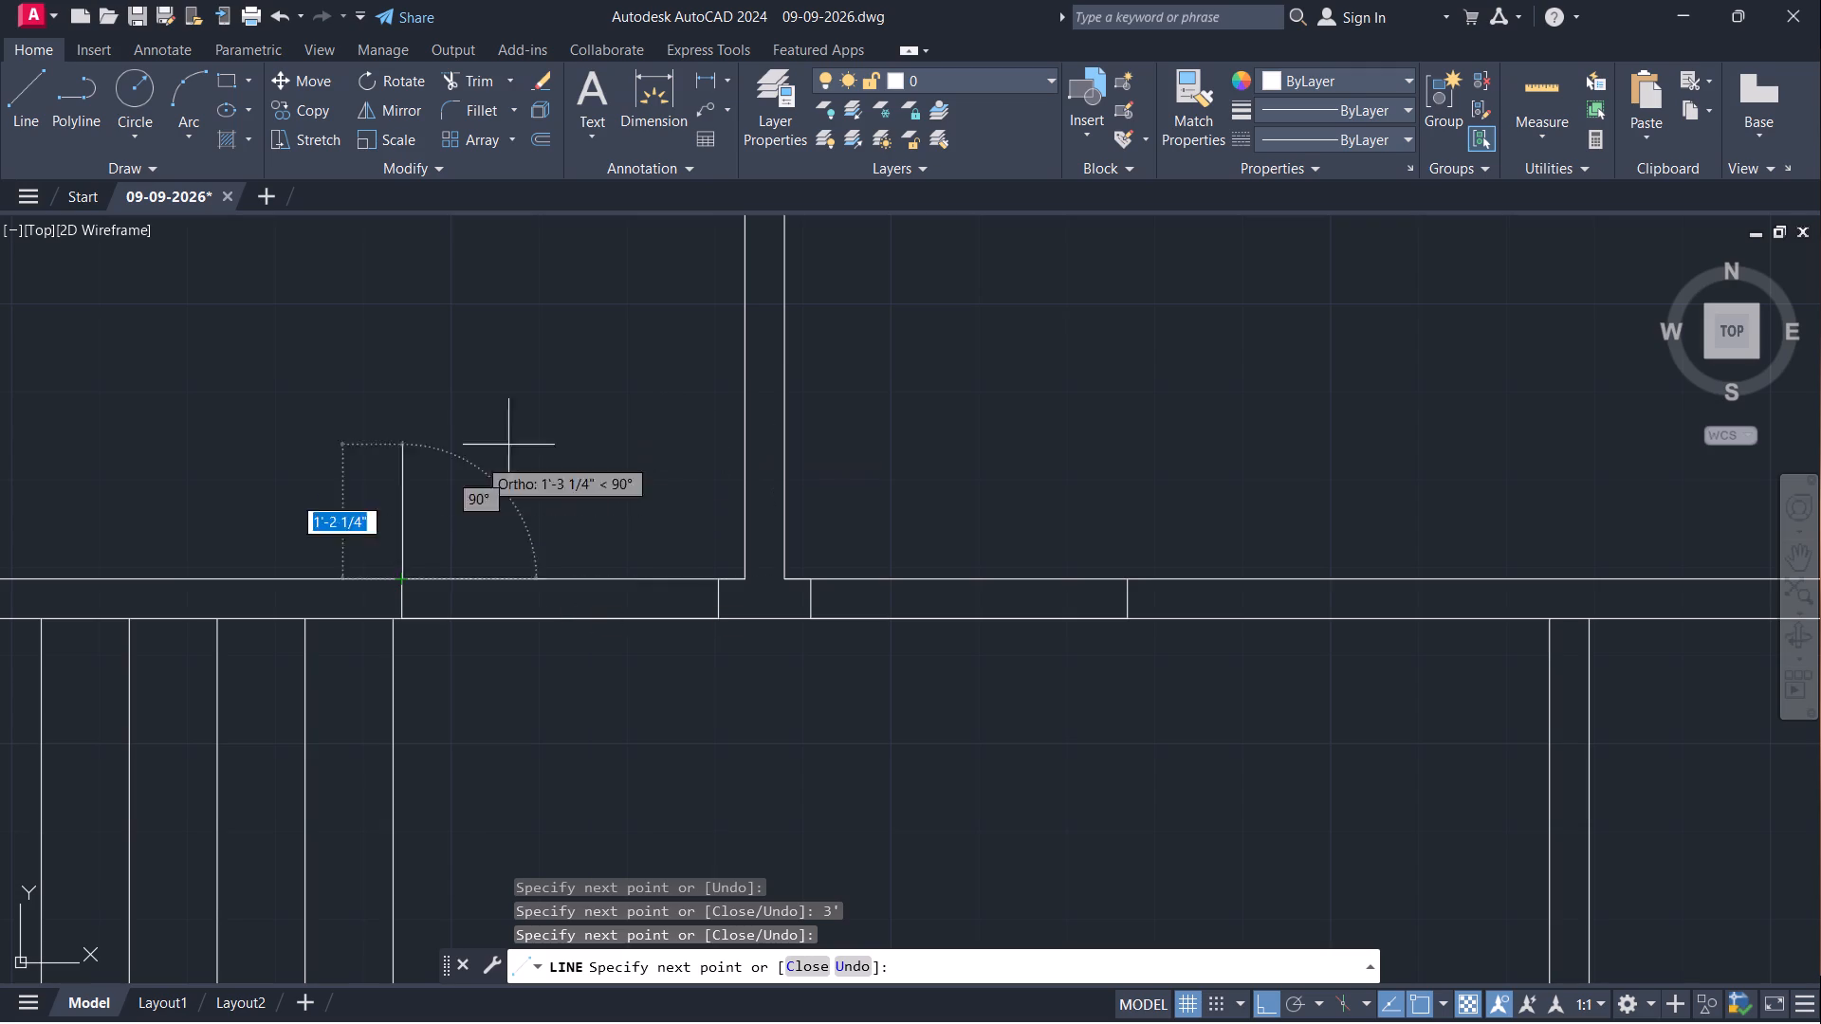
pyautogui.press('Escape')
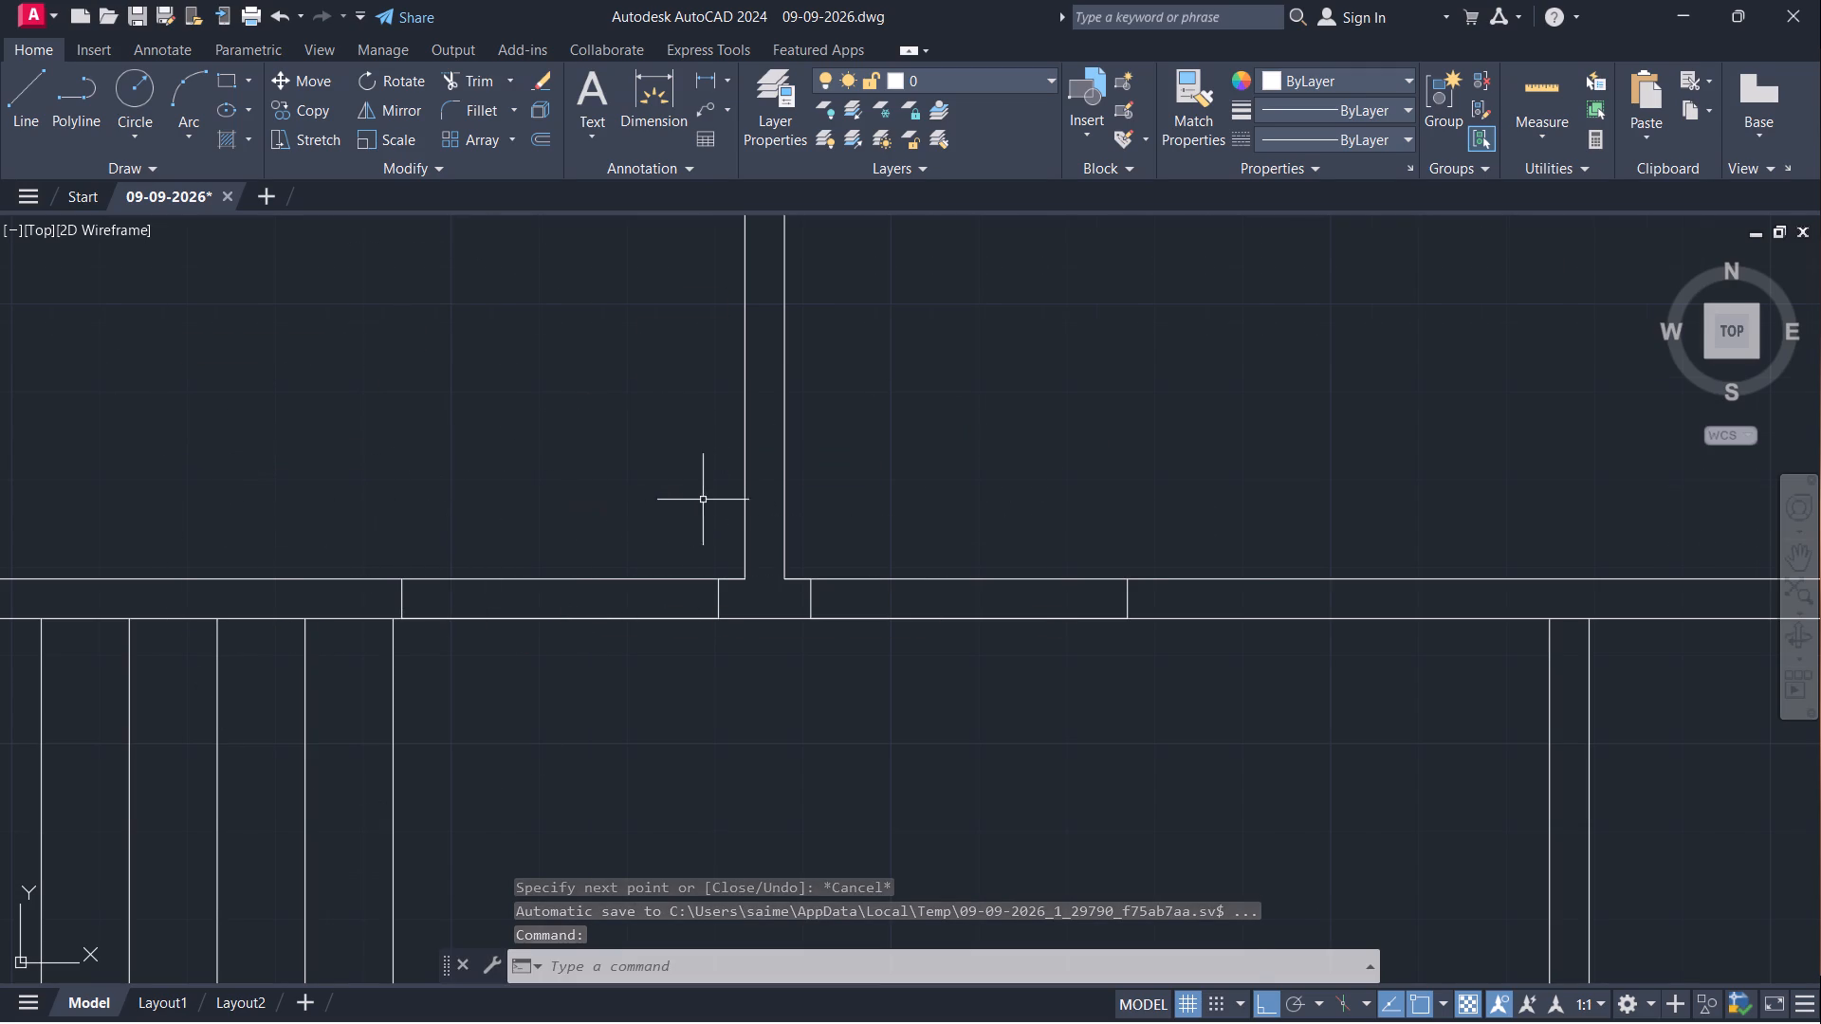
# Draw a door jamb line across the small right-hand room's vertical partition, 3" below the horizontal partition.
pyautogui.scroll(-1, 707, 500)
pyautogui.scroll(-3, 1130, 496)
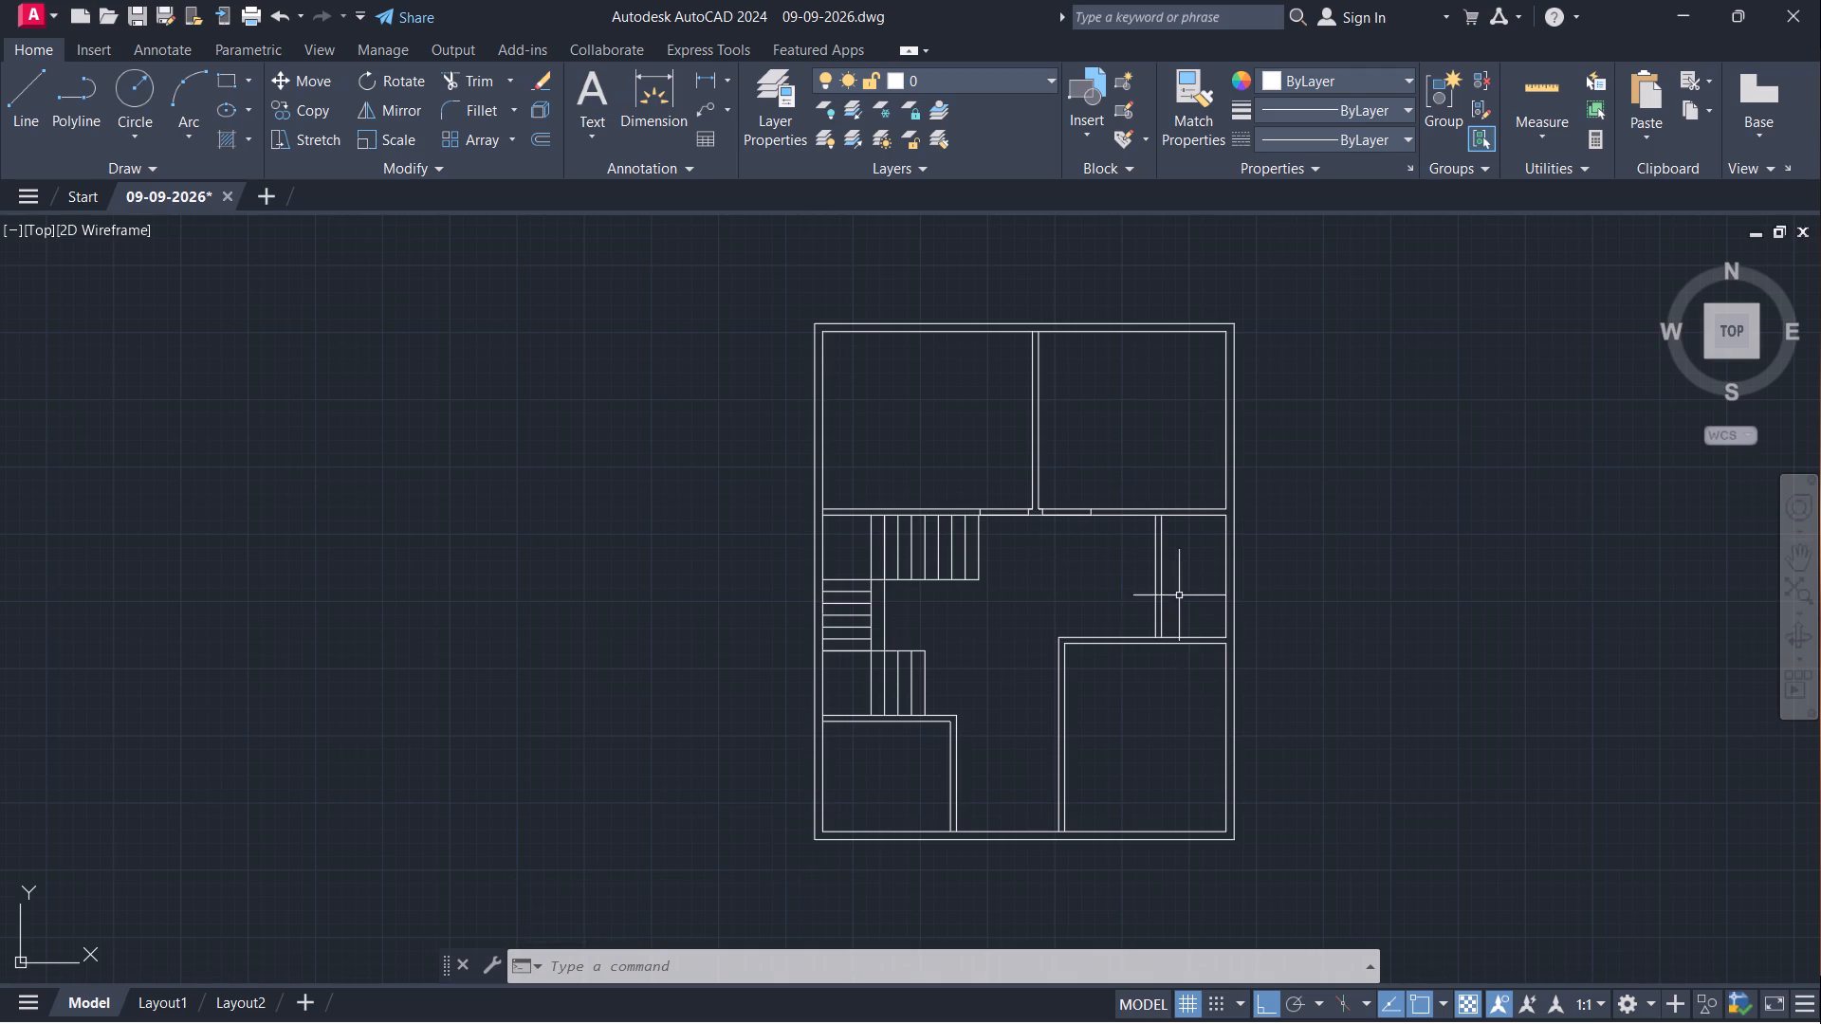
pyautogui.scroll(3, 1161, 562)
pyautogui.press('l')
pyautogui.press('Return')
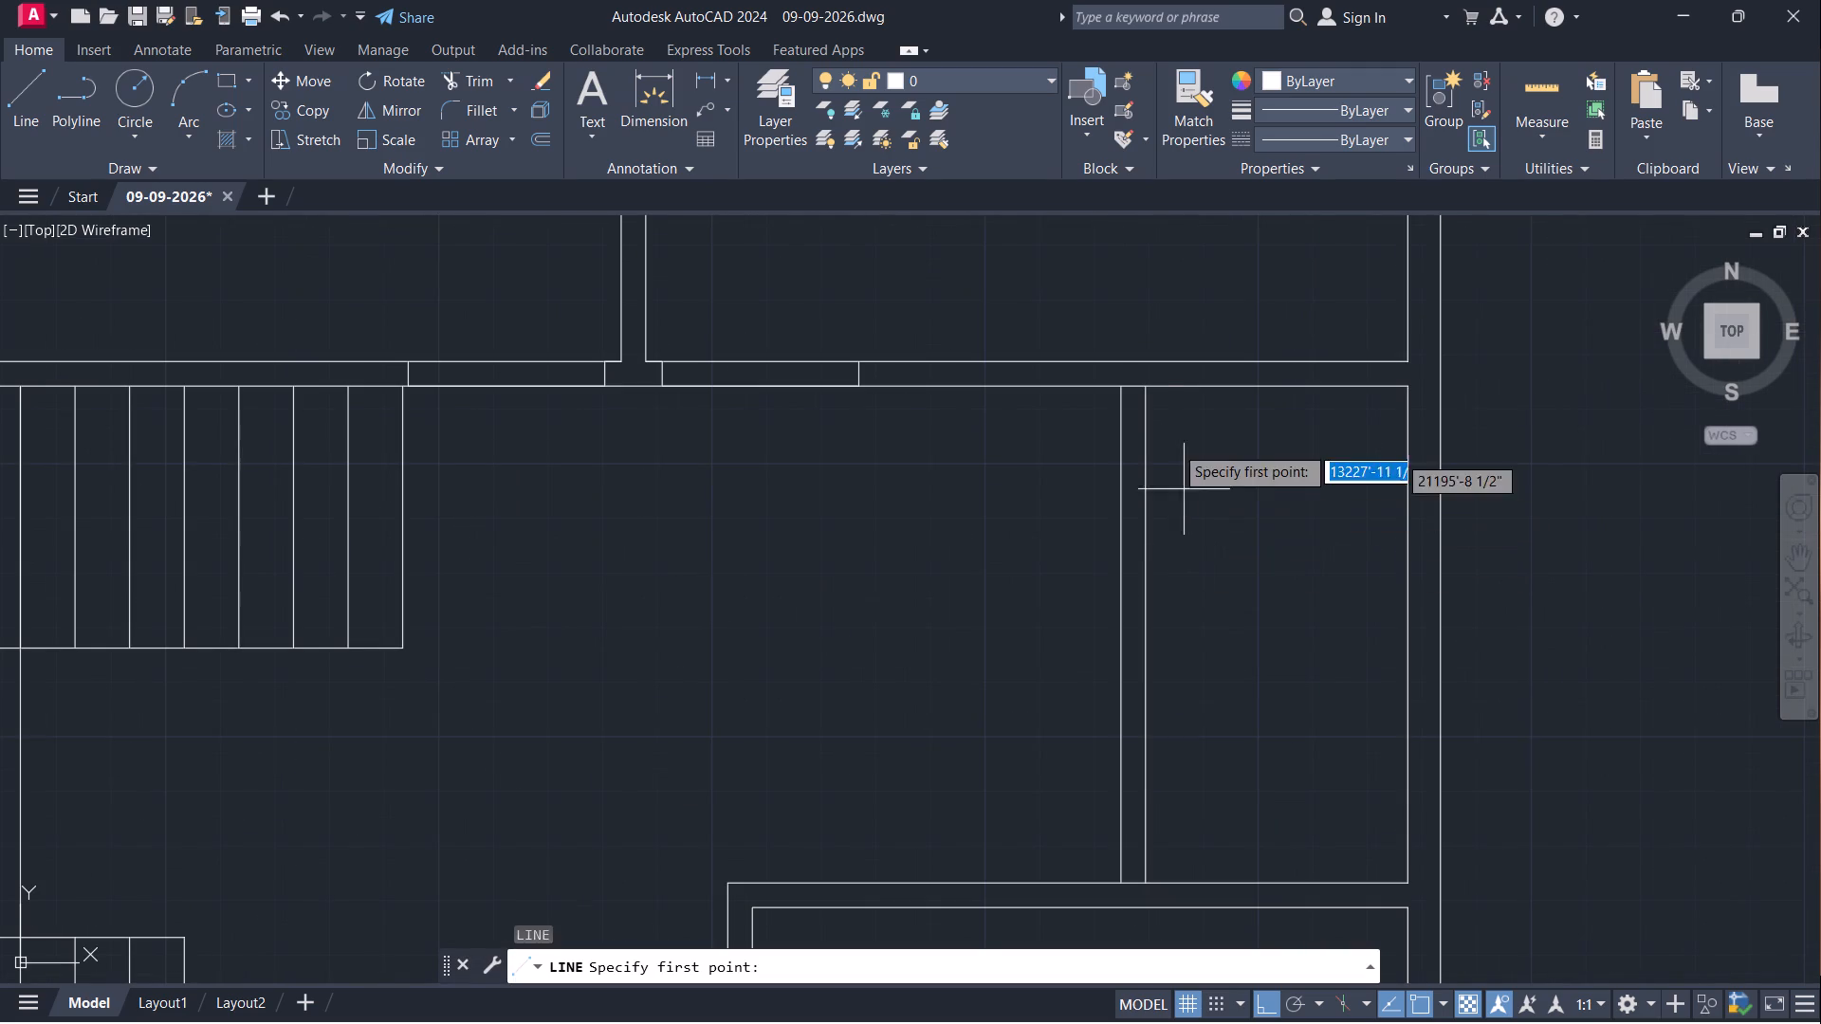
pyautogui.click(1120, 389)
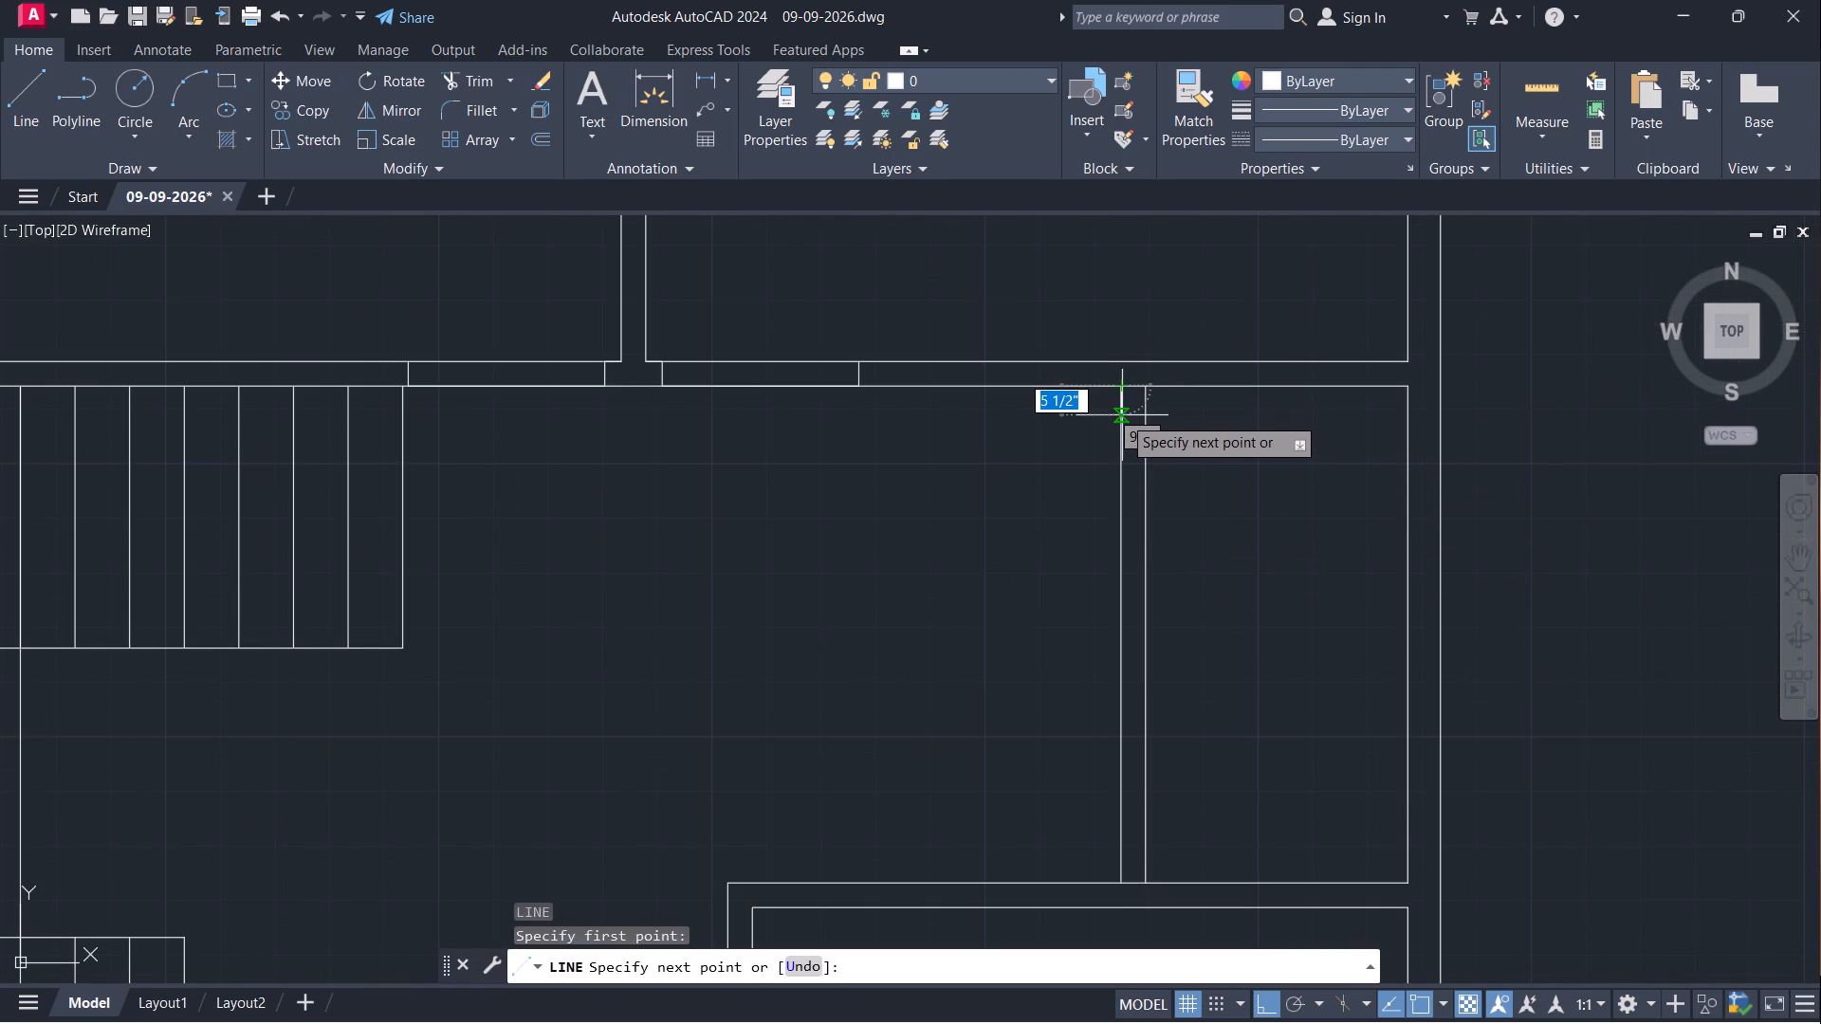
pyautogui.write('3"')
pyautogui.press('Return')
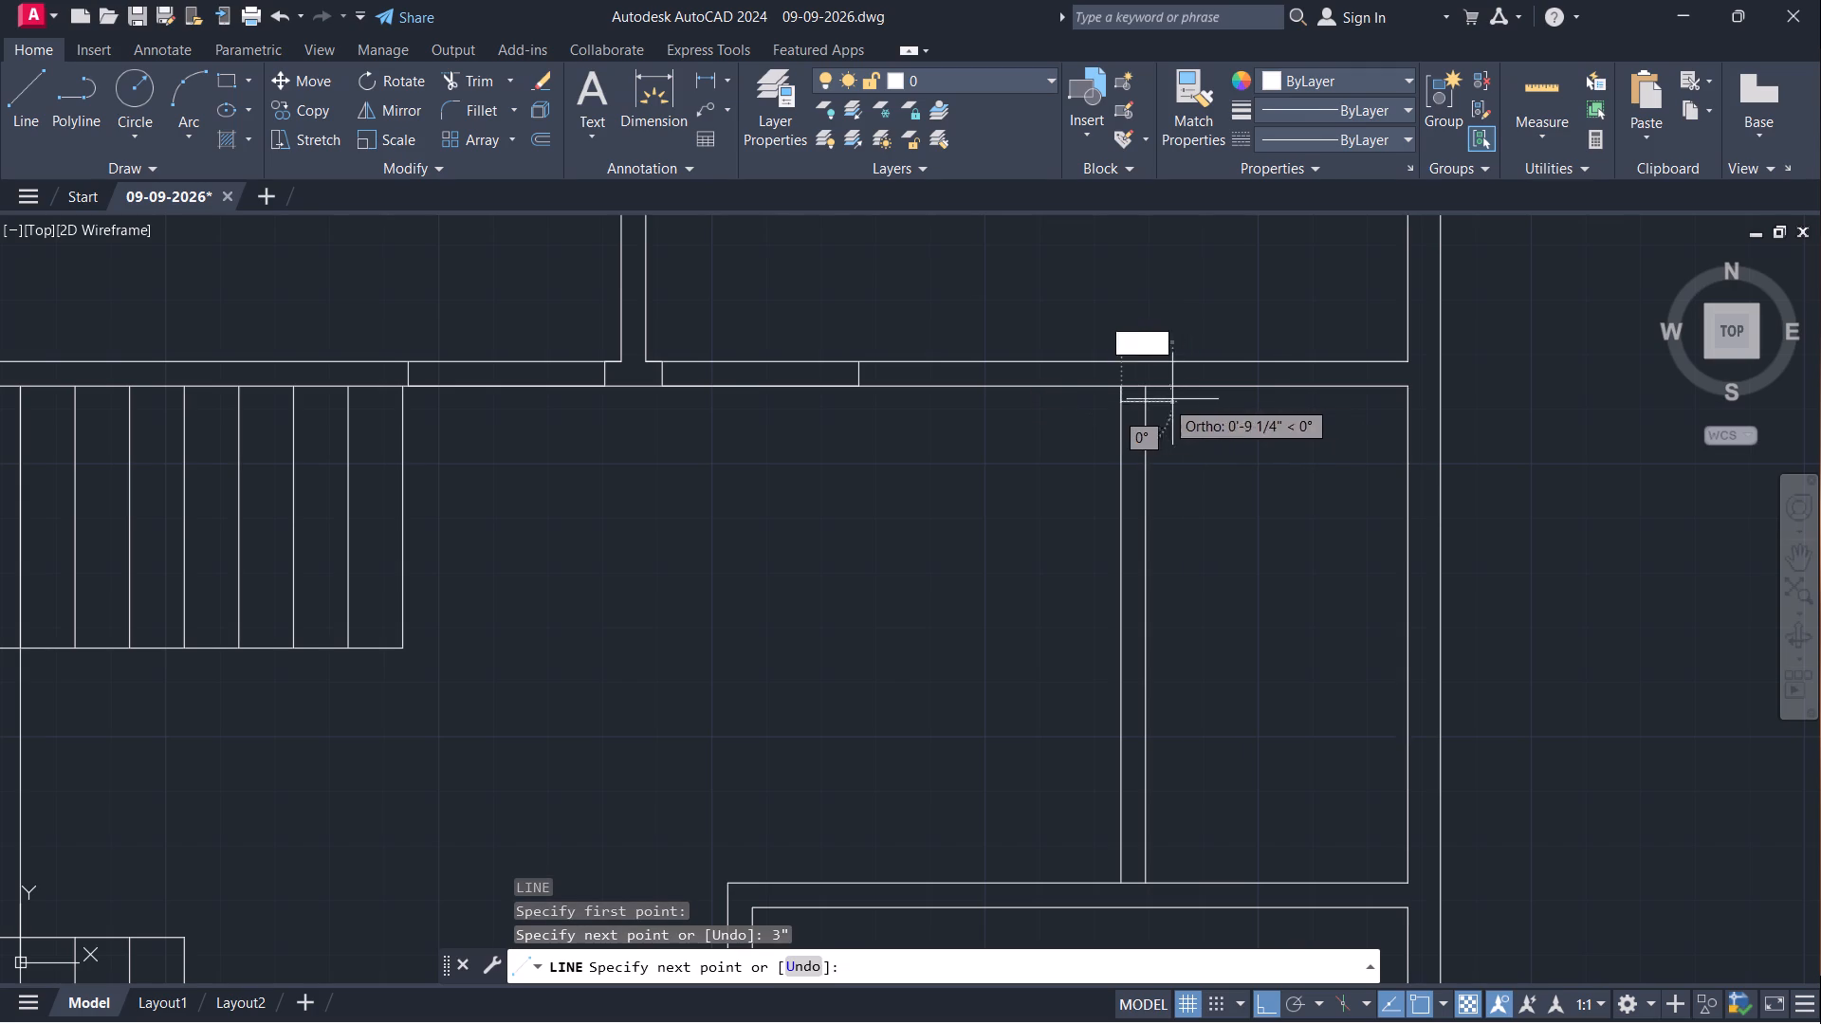
pyautogui.click(1151, 399)
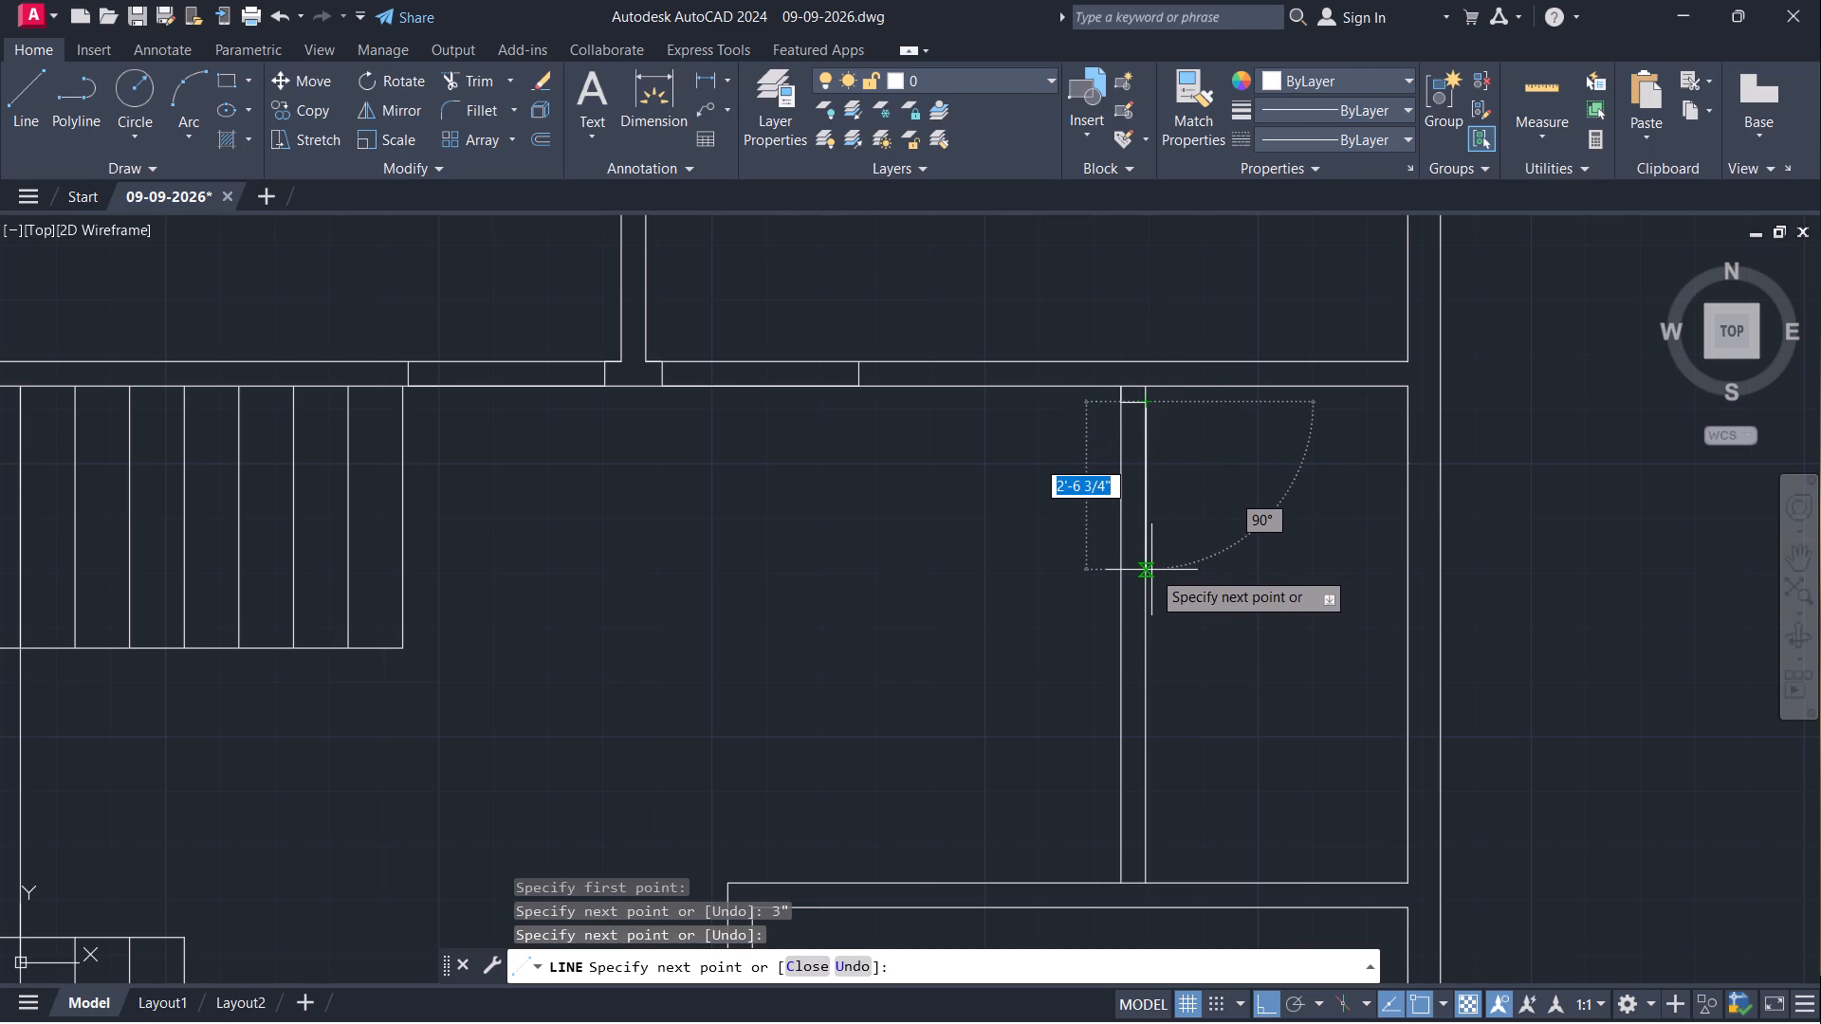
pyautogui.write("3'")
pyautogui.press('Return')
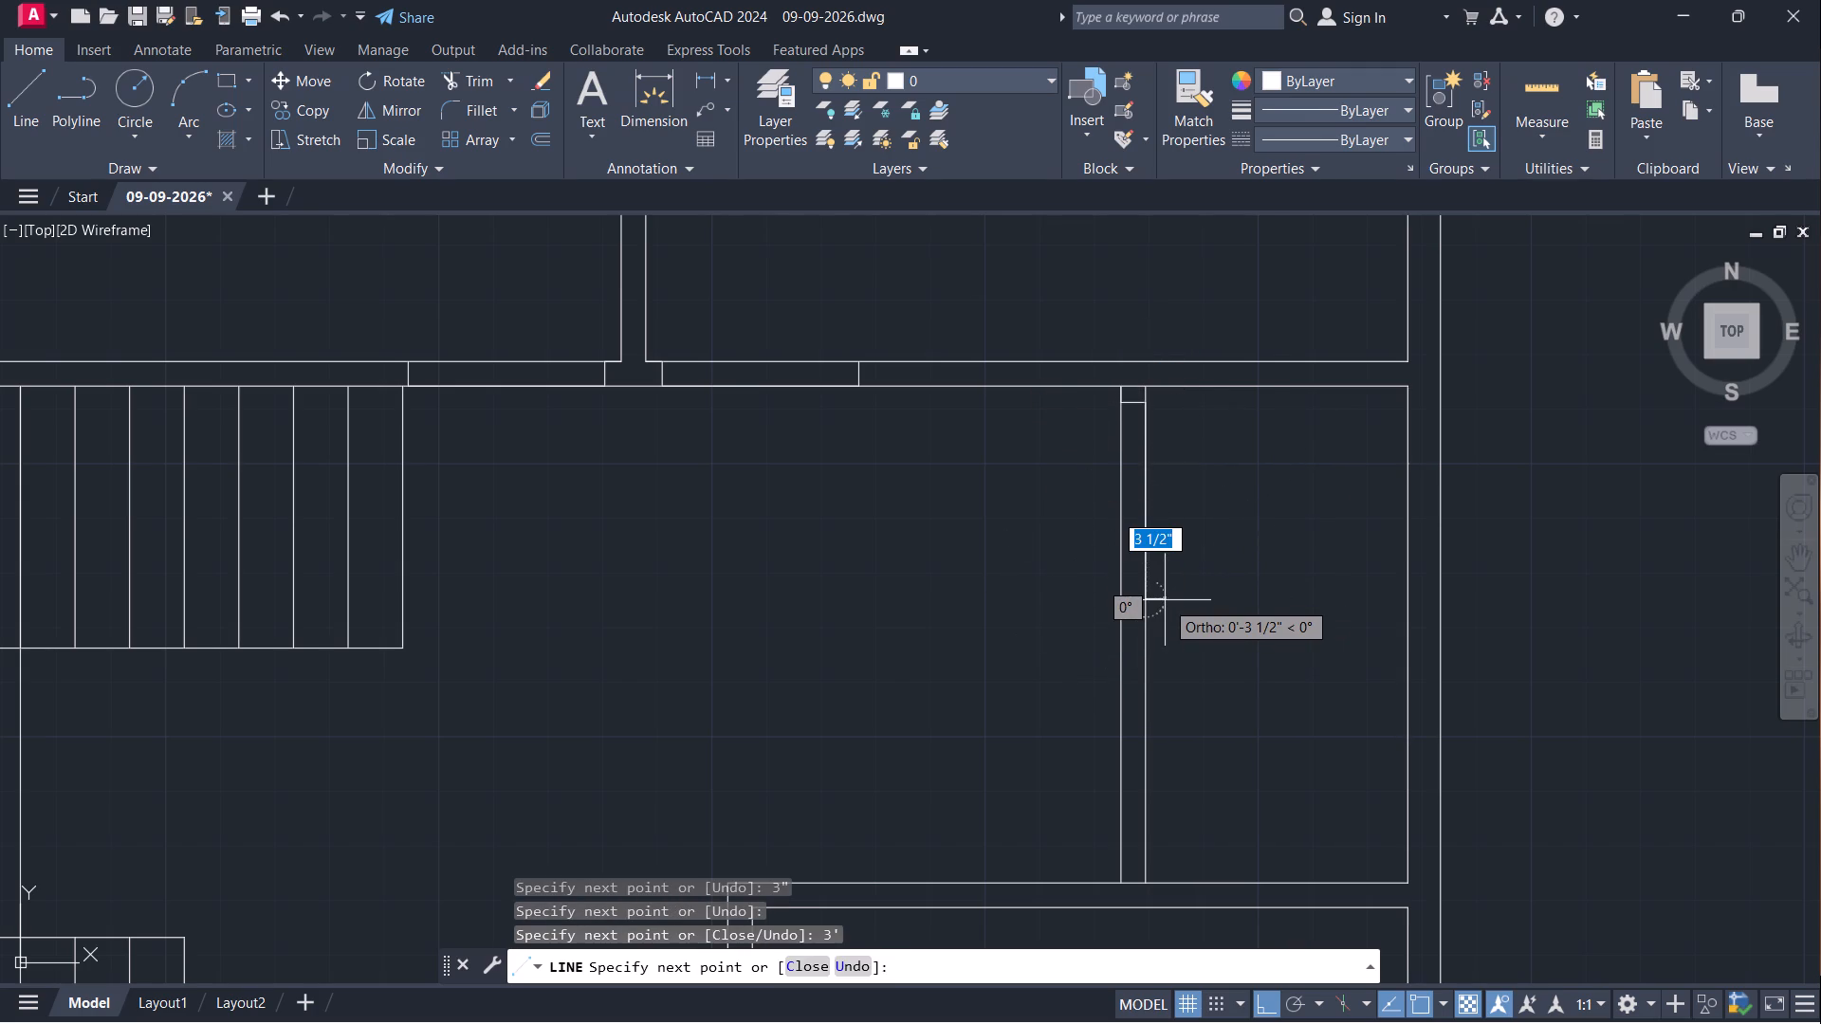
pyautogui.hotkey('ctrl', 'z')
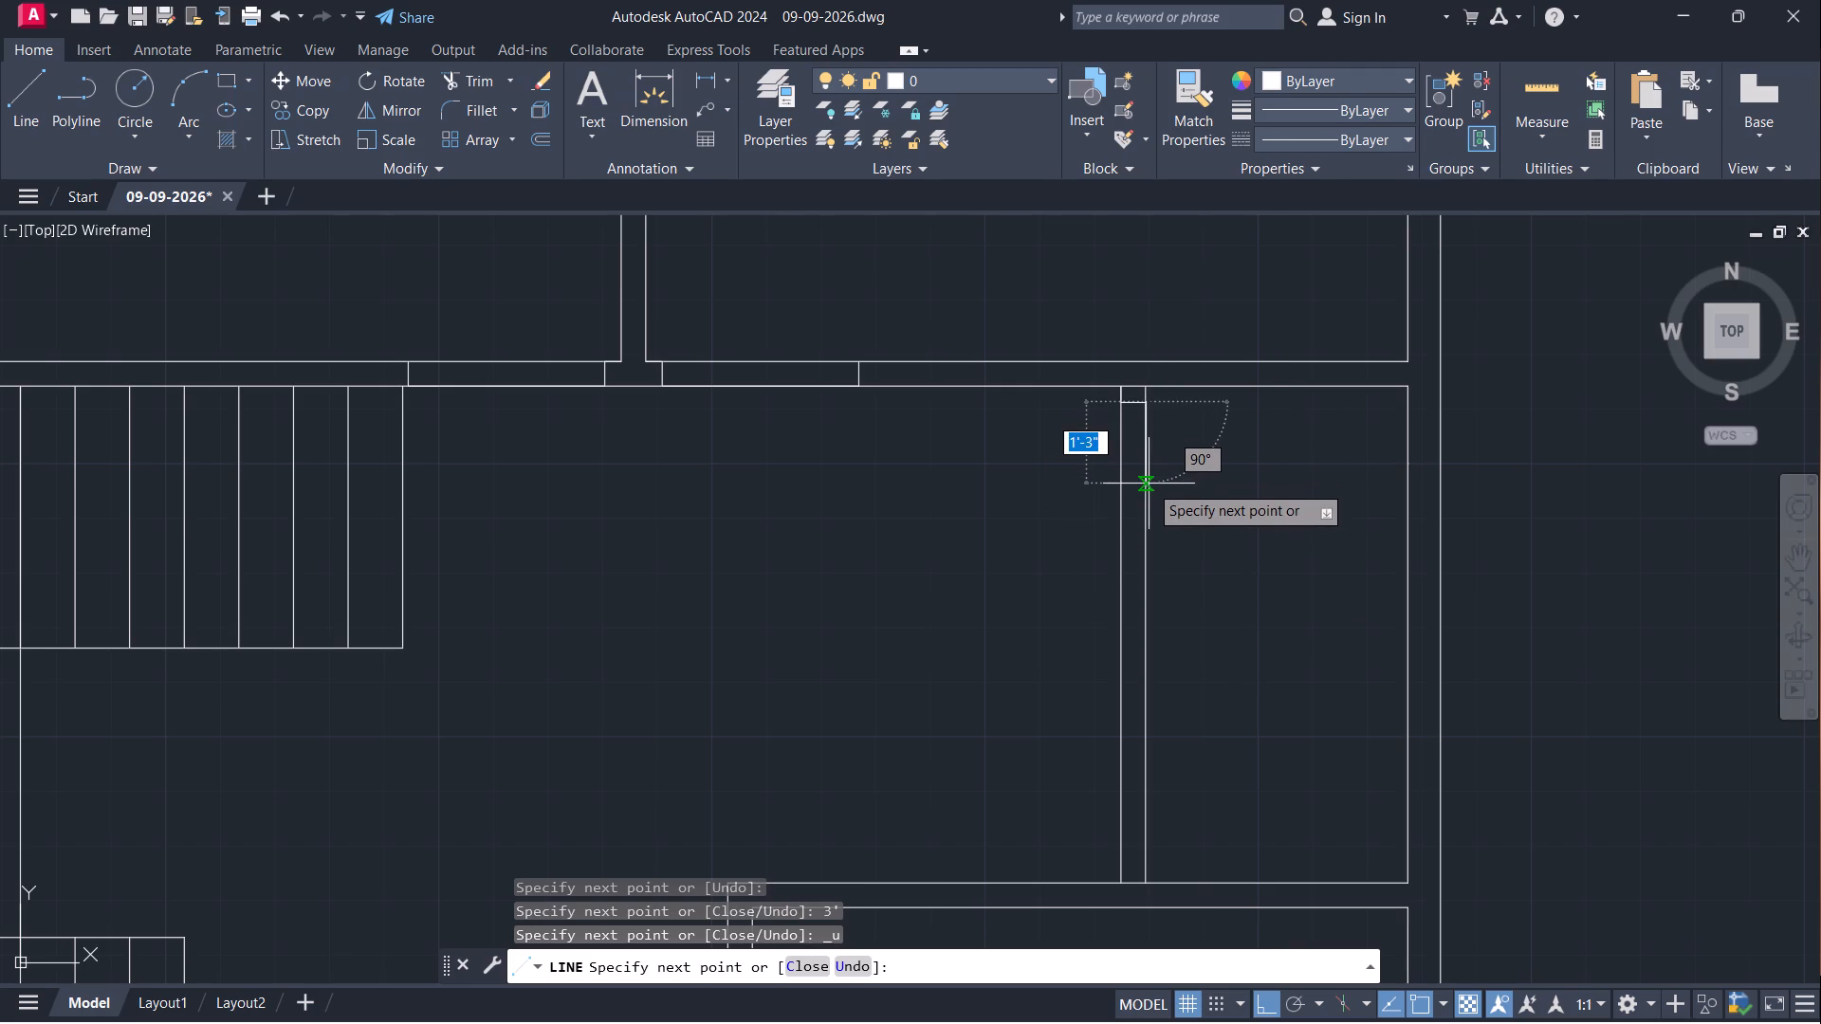
# Continue the line 2'6" down the vertical partition from the jamb and close the door opening across its thickness.
pyautogui.write('2\'6"')
pyautogui.press('Return')
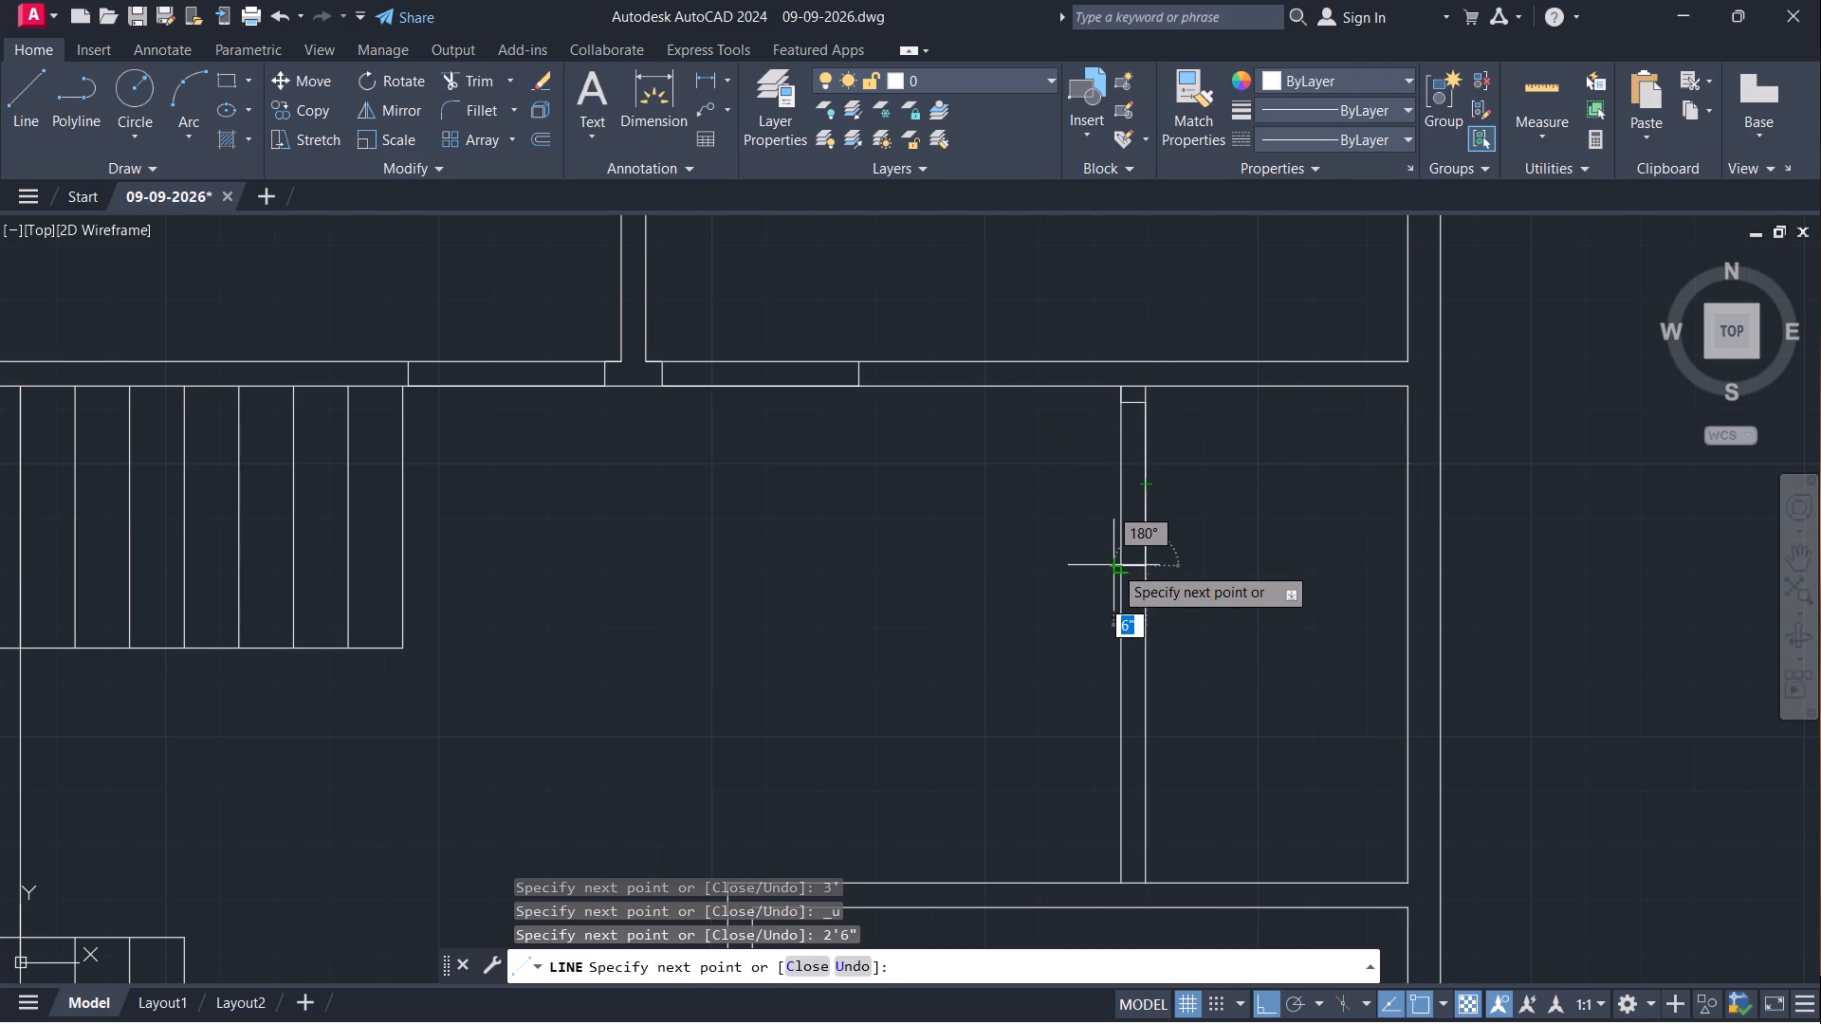
pyautogui.click(1113, 567)
pyautogui.press('Escape')
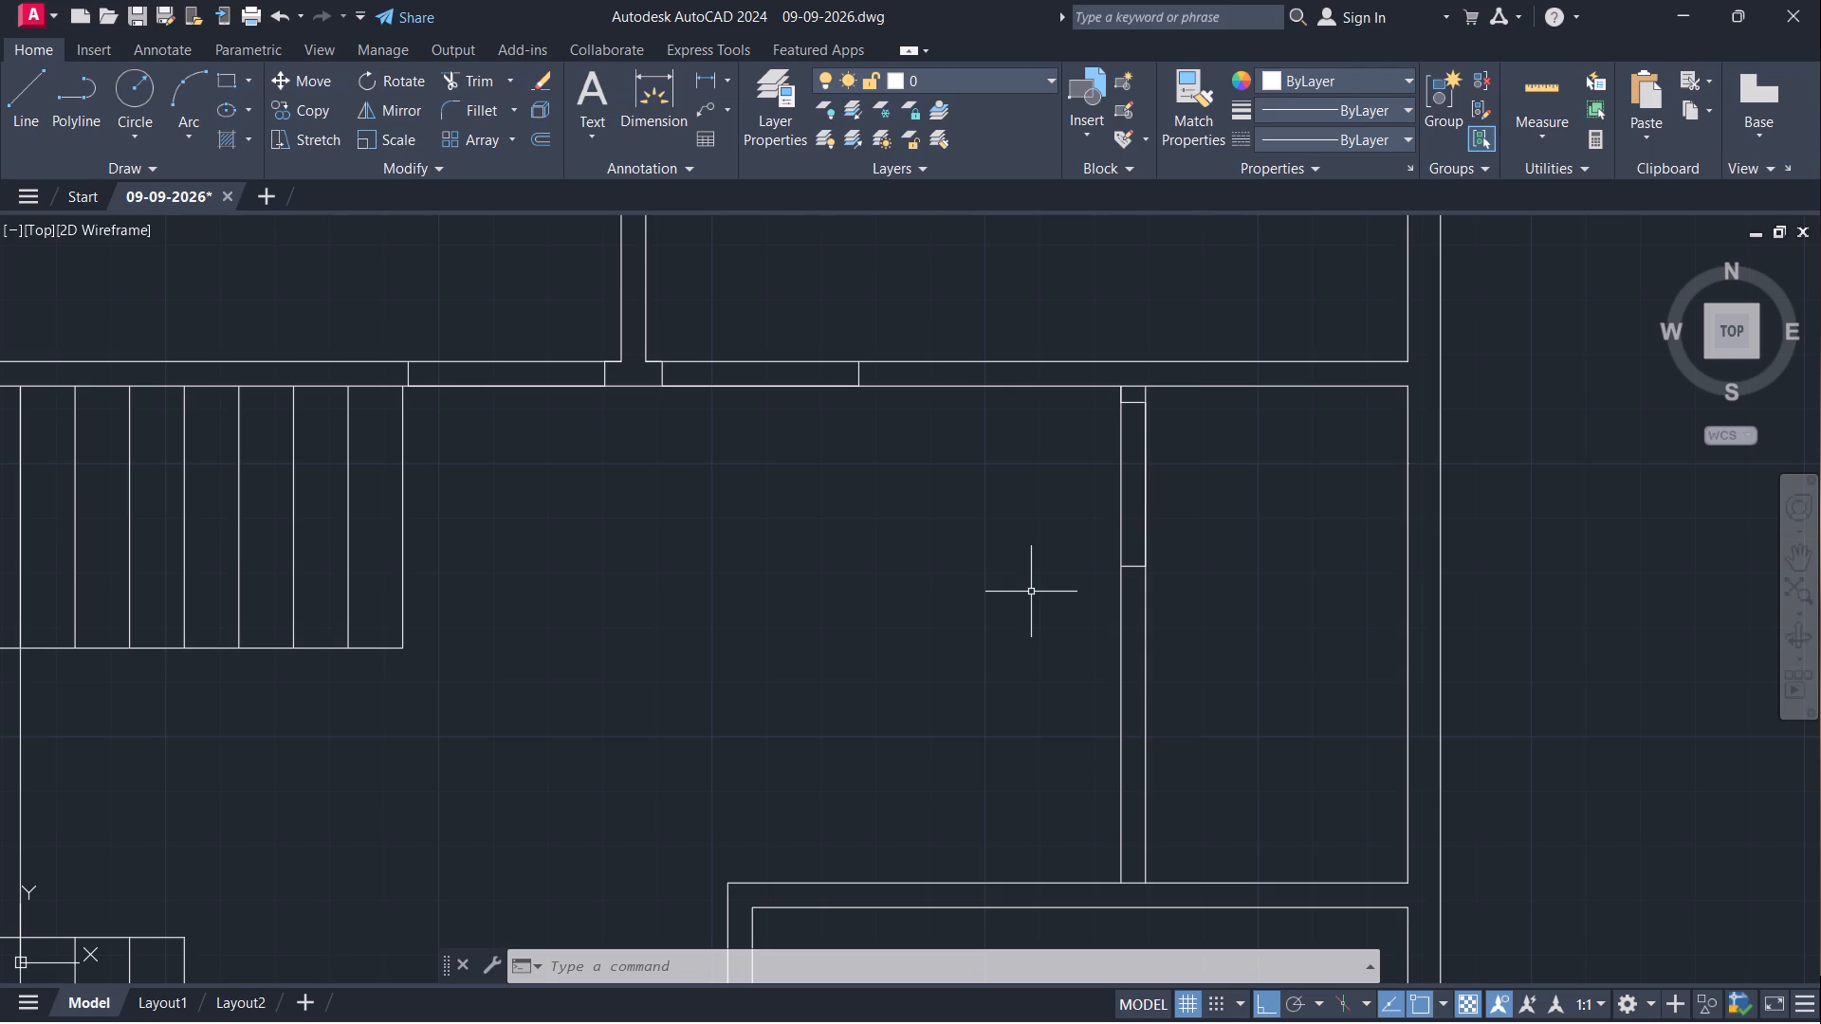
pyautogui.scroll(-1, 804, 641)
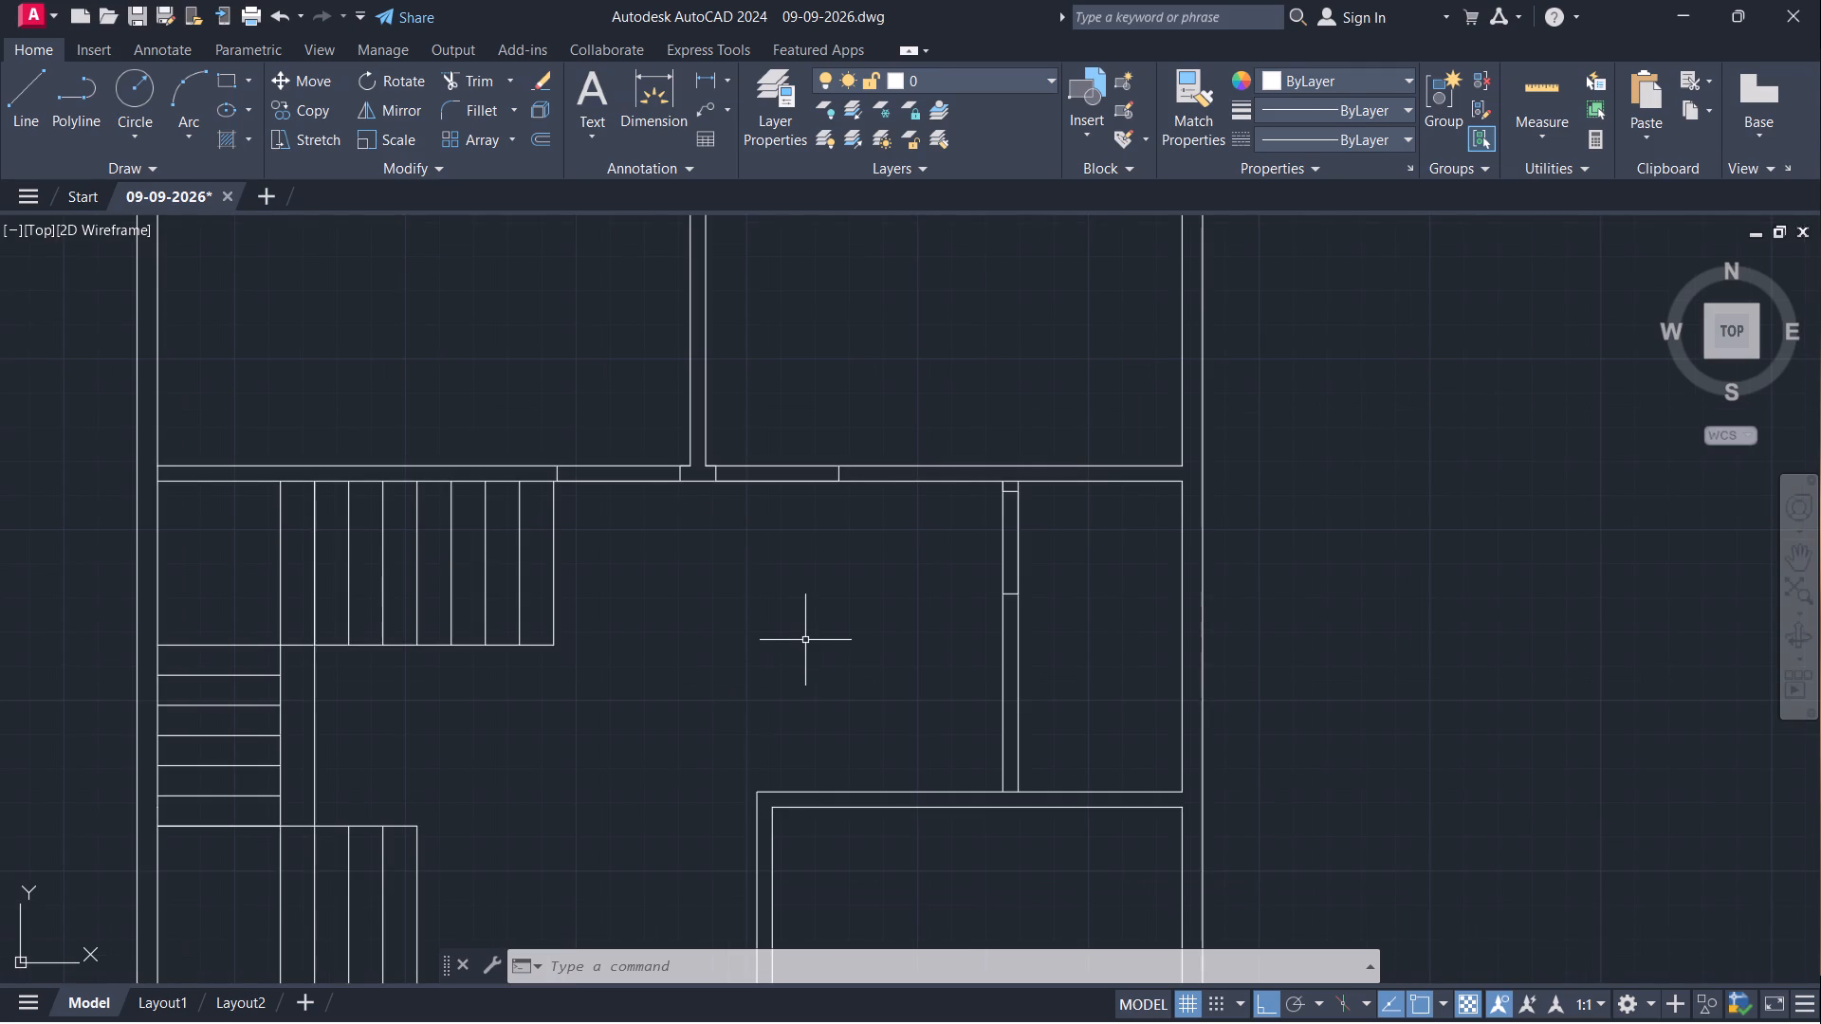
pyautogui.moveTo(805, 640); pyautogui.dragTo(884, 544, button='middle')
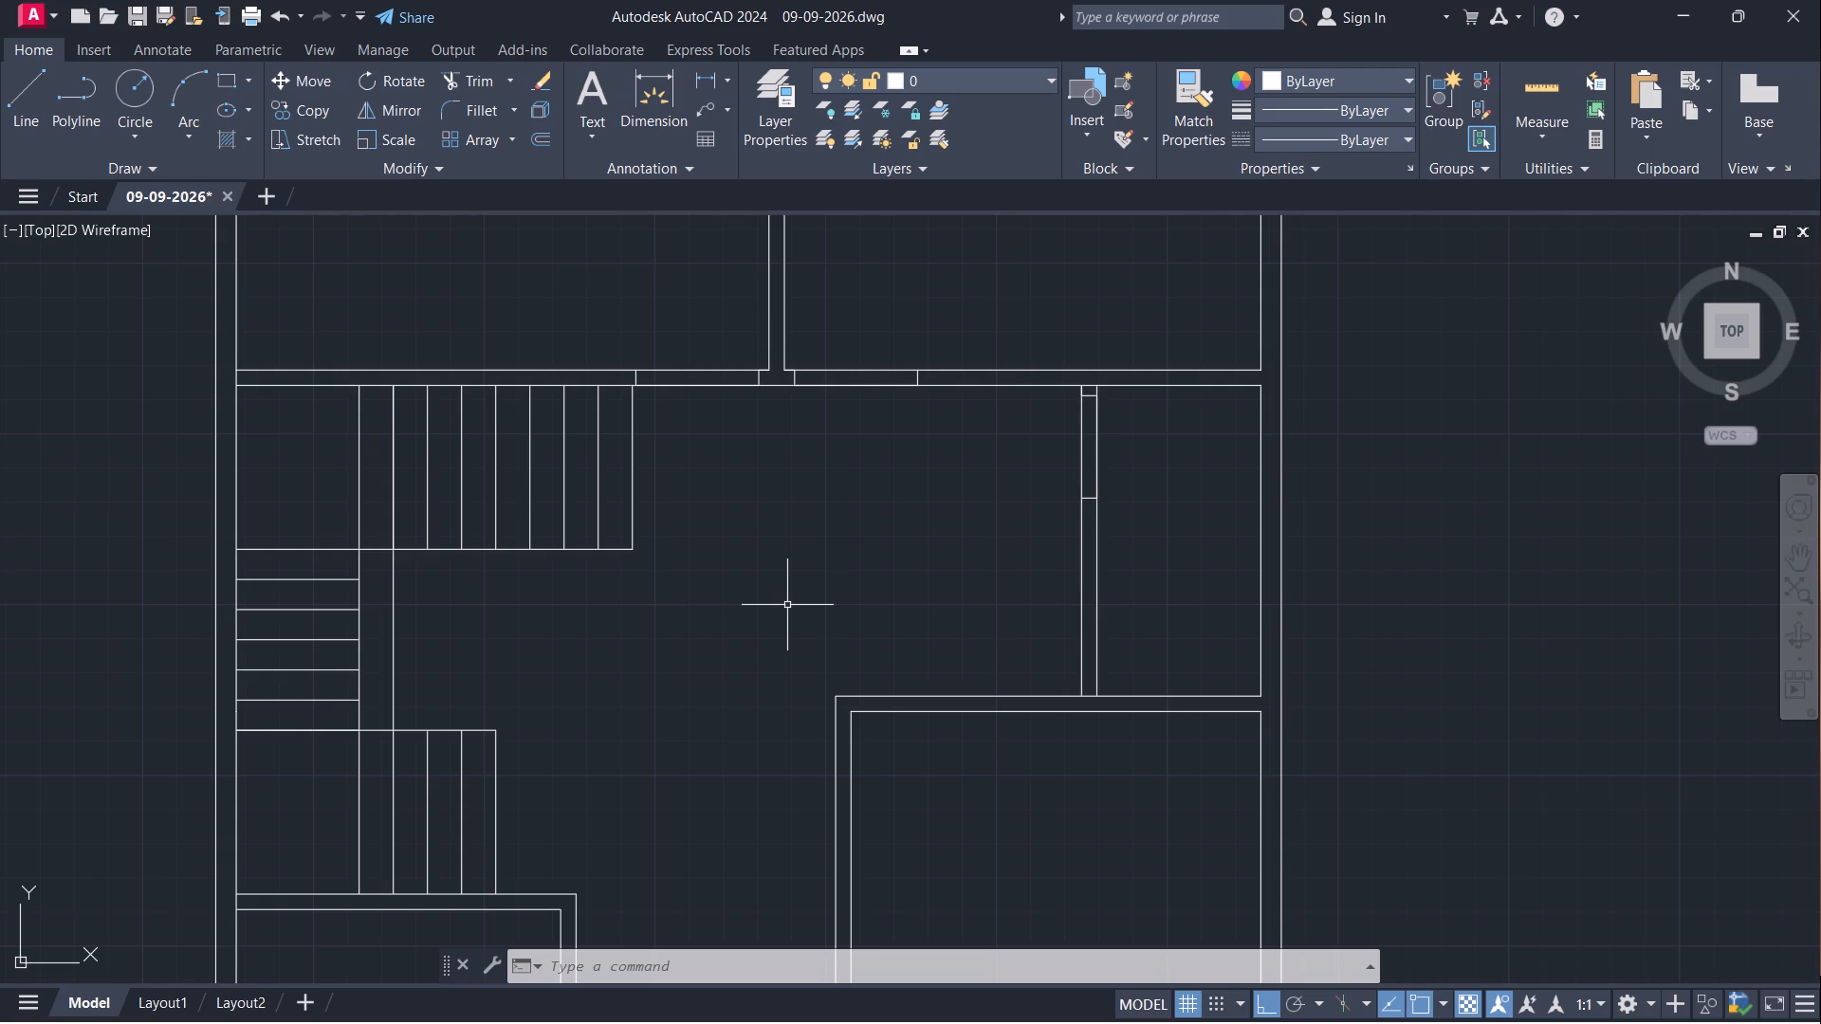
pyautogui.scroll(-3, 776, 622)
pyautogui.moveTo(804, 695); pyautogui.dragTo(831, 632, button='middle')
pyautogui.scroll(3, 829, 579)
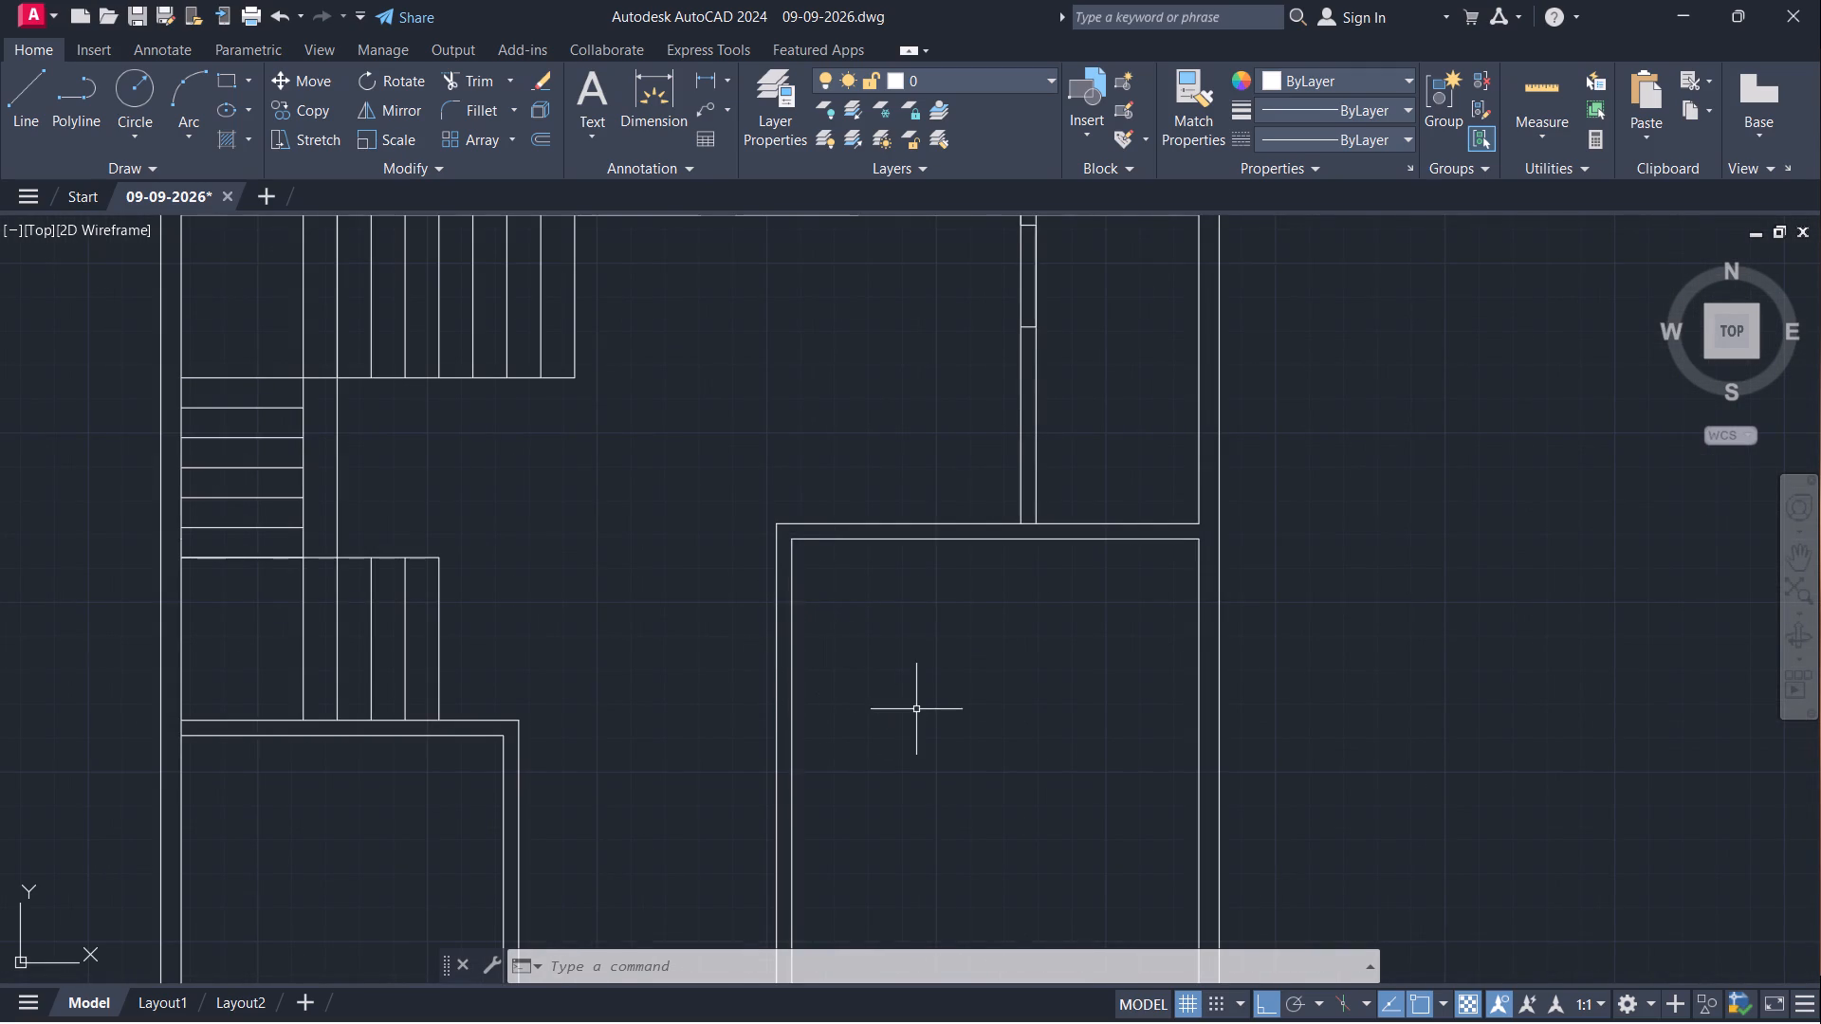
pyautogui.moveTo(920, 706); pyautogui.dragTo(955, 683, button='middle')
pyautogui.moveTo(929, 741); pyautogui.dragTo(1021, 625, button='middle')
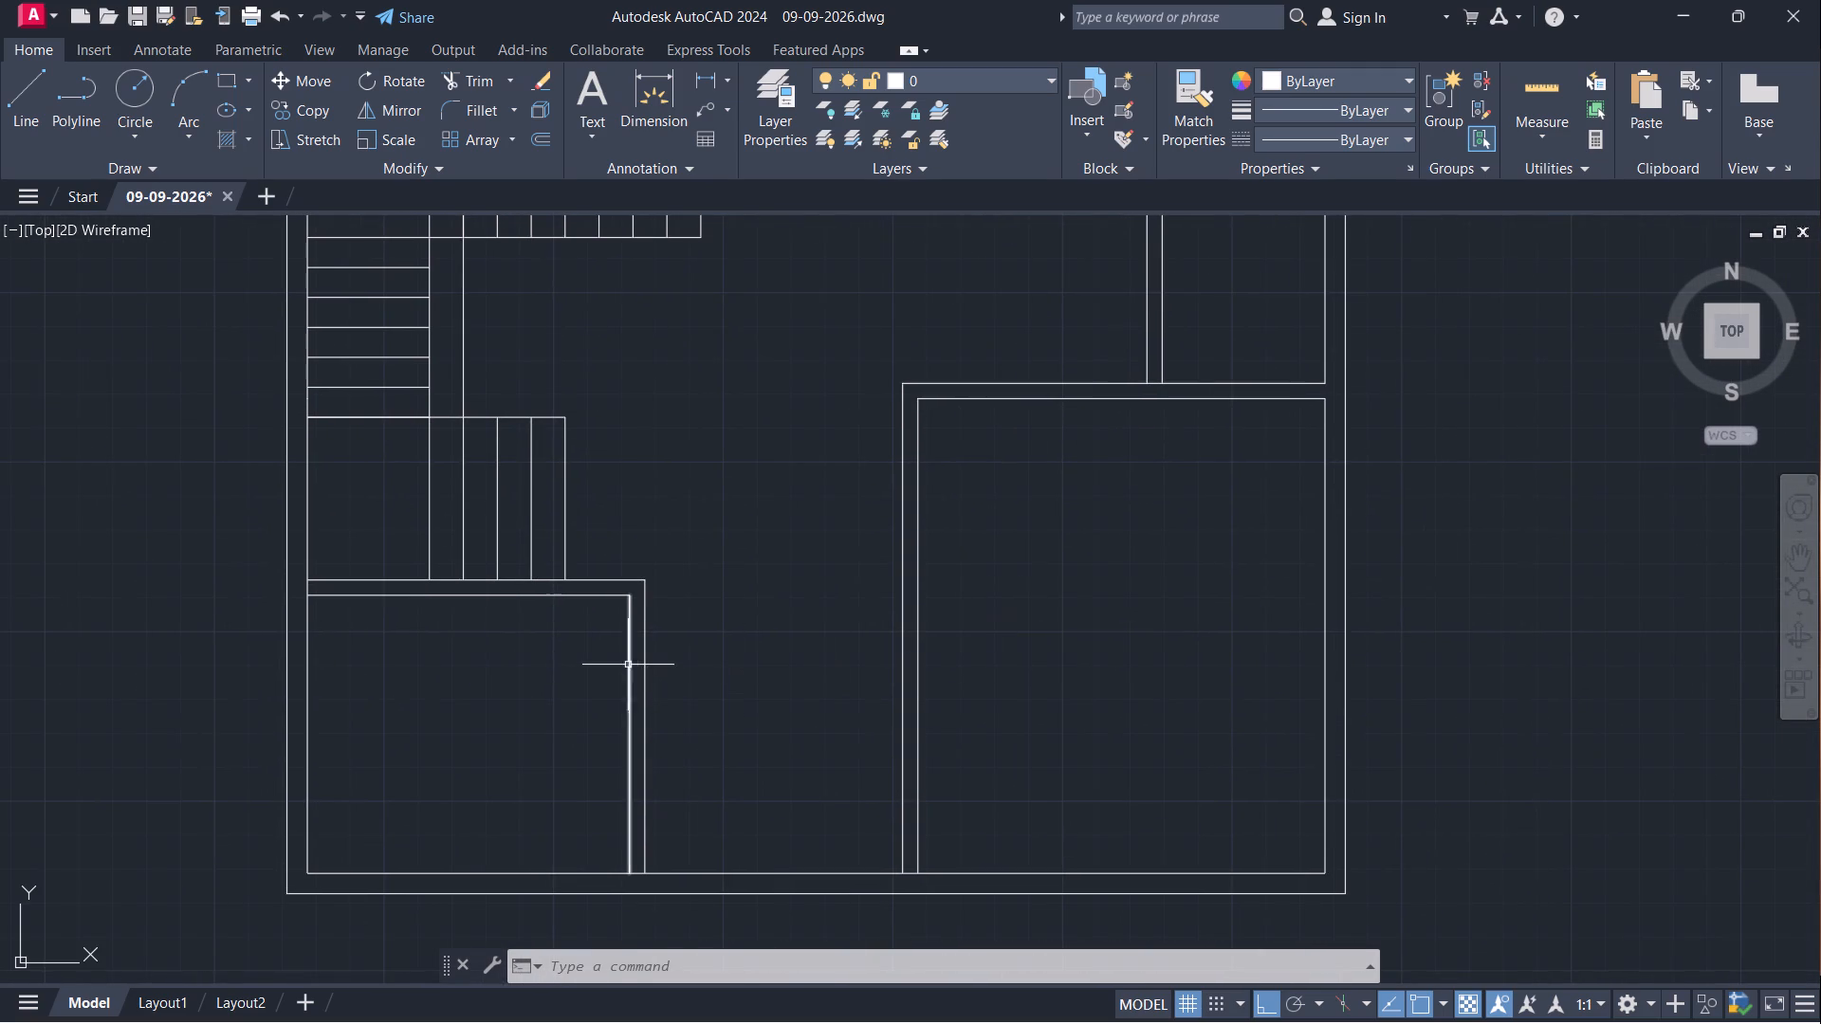
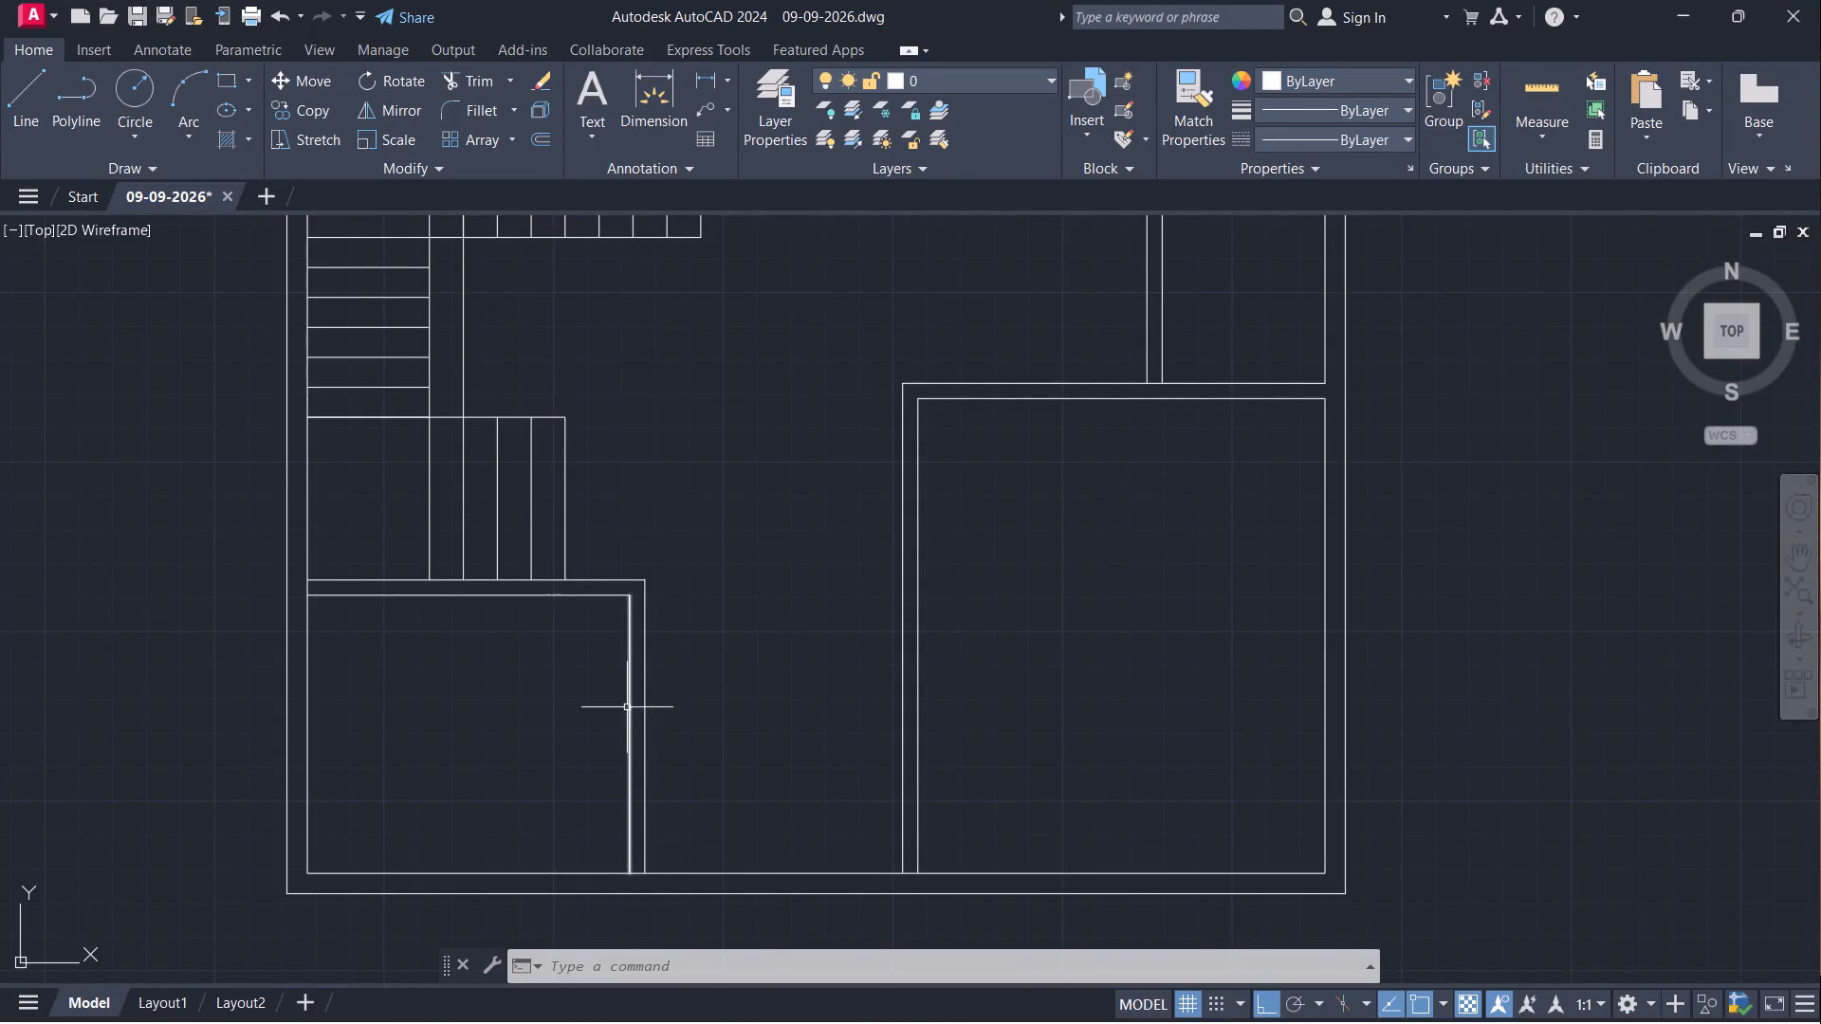
# Draw a door jamb line across the lower-left room's vertical partition, 3" below the room's inner top corner.
pyautogui.scroll(2, 638, 618)
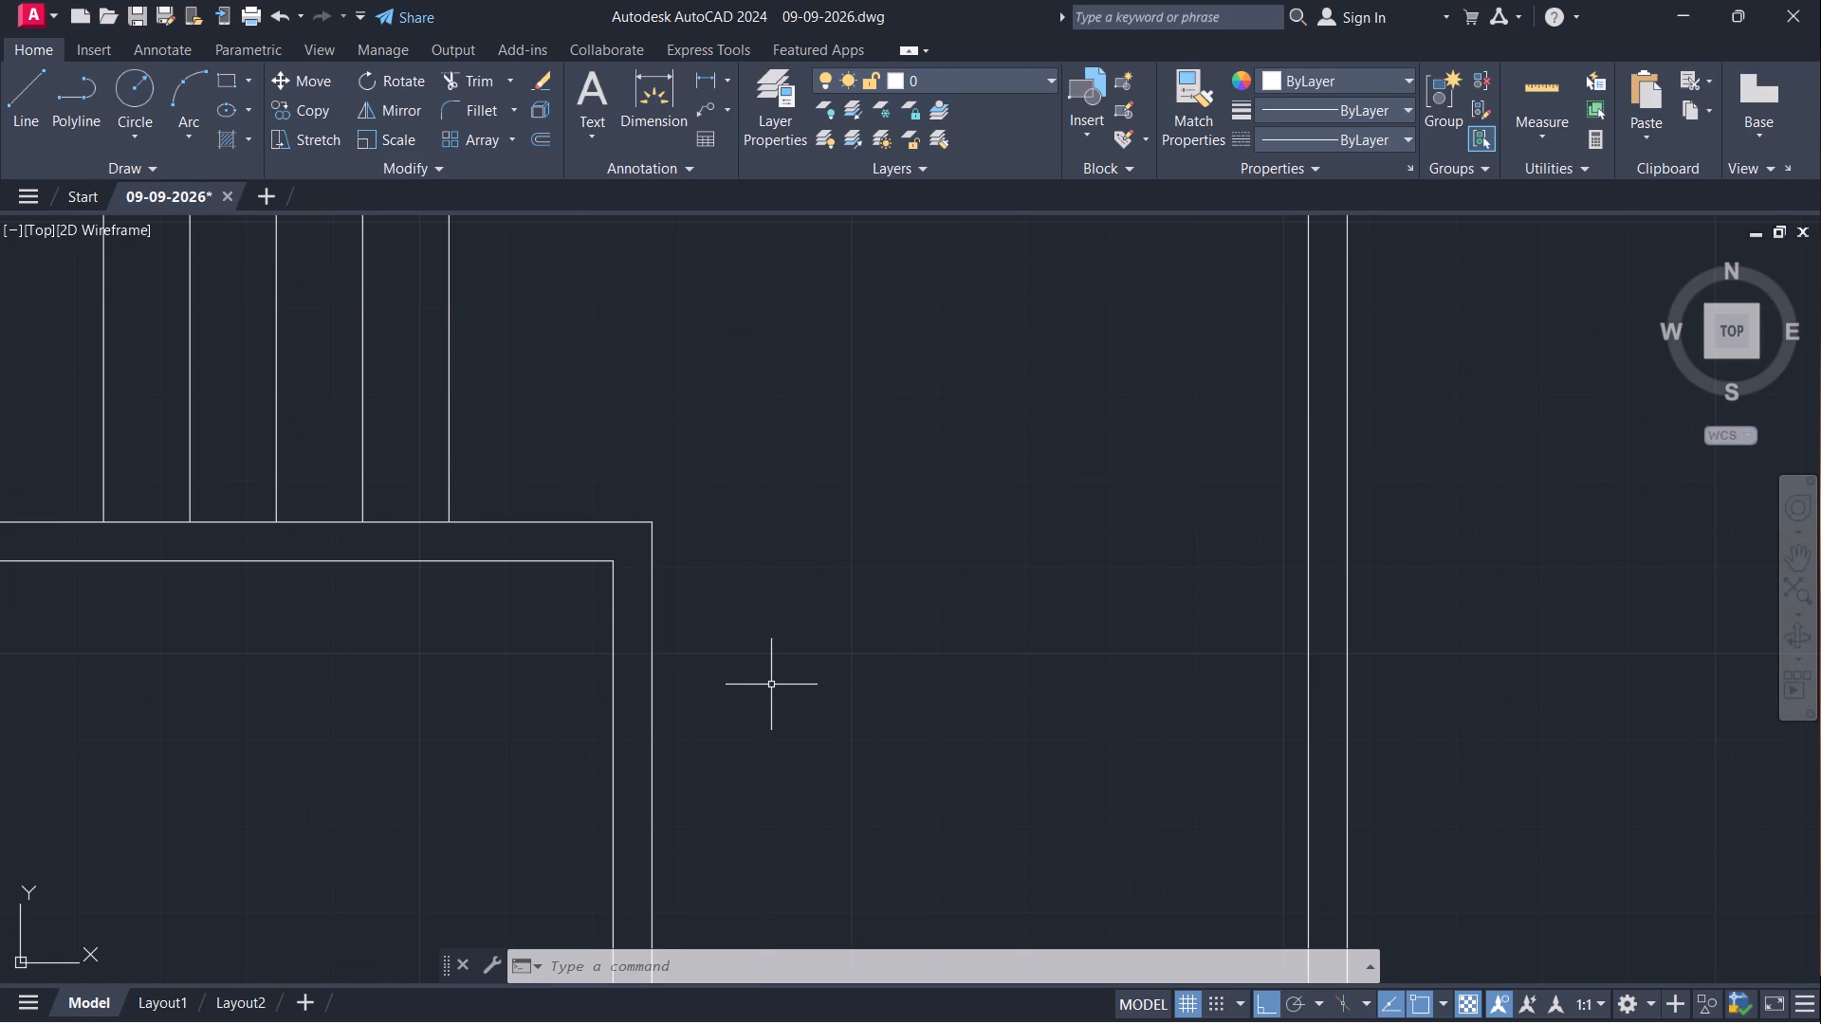
pyautogui.press('l')
pyautogui.press('Return')
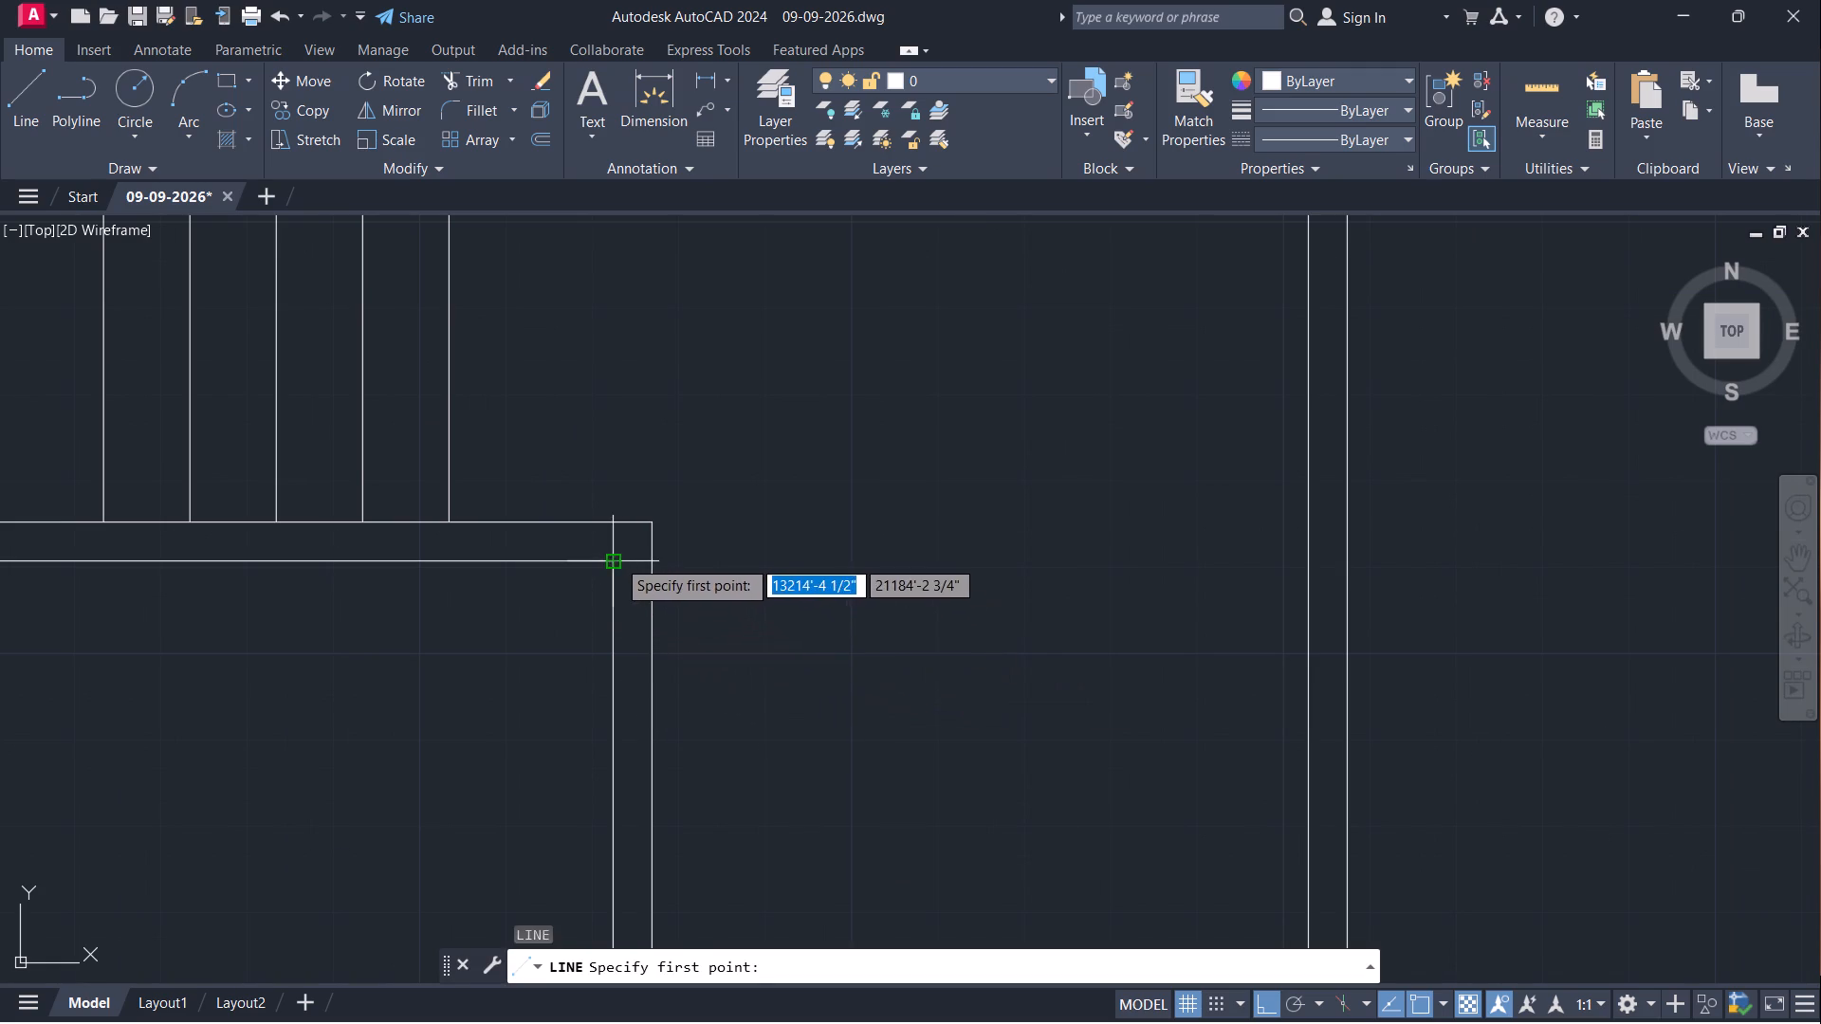
pyautogui.click(616, 558)
pyautogui.write('3"')
pyautogui.press('Return')
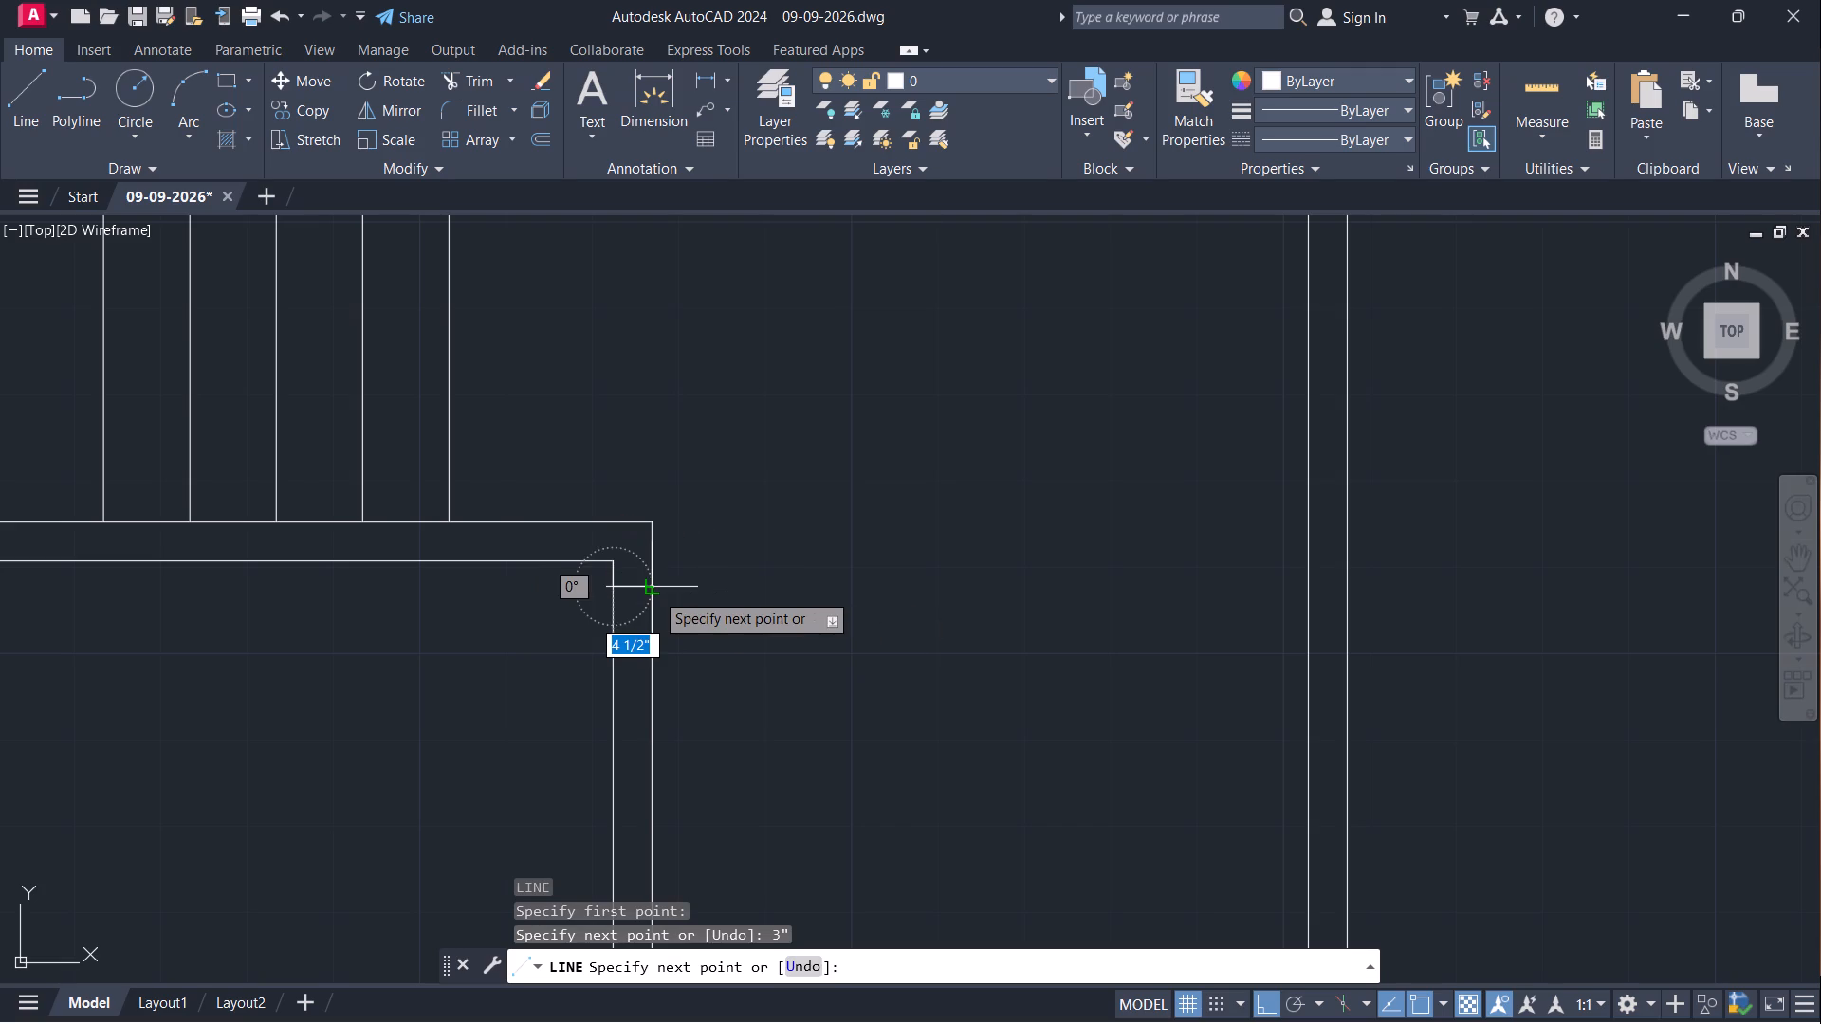
pyautogui.click(655, 592)
# Continue the line 3' down the vertical partition from the jamb and close the door opening across its thickness.
pyautogui.scroll(-3, 658, 730)
pyautogui.moveTo(679, 711); pyautogui.dragTo(678, 665, button='middle')
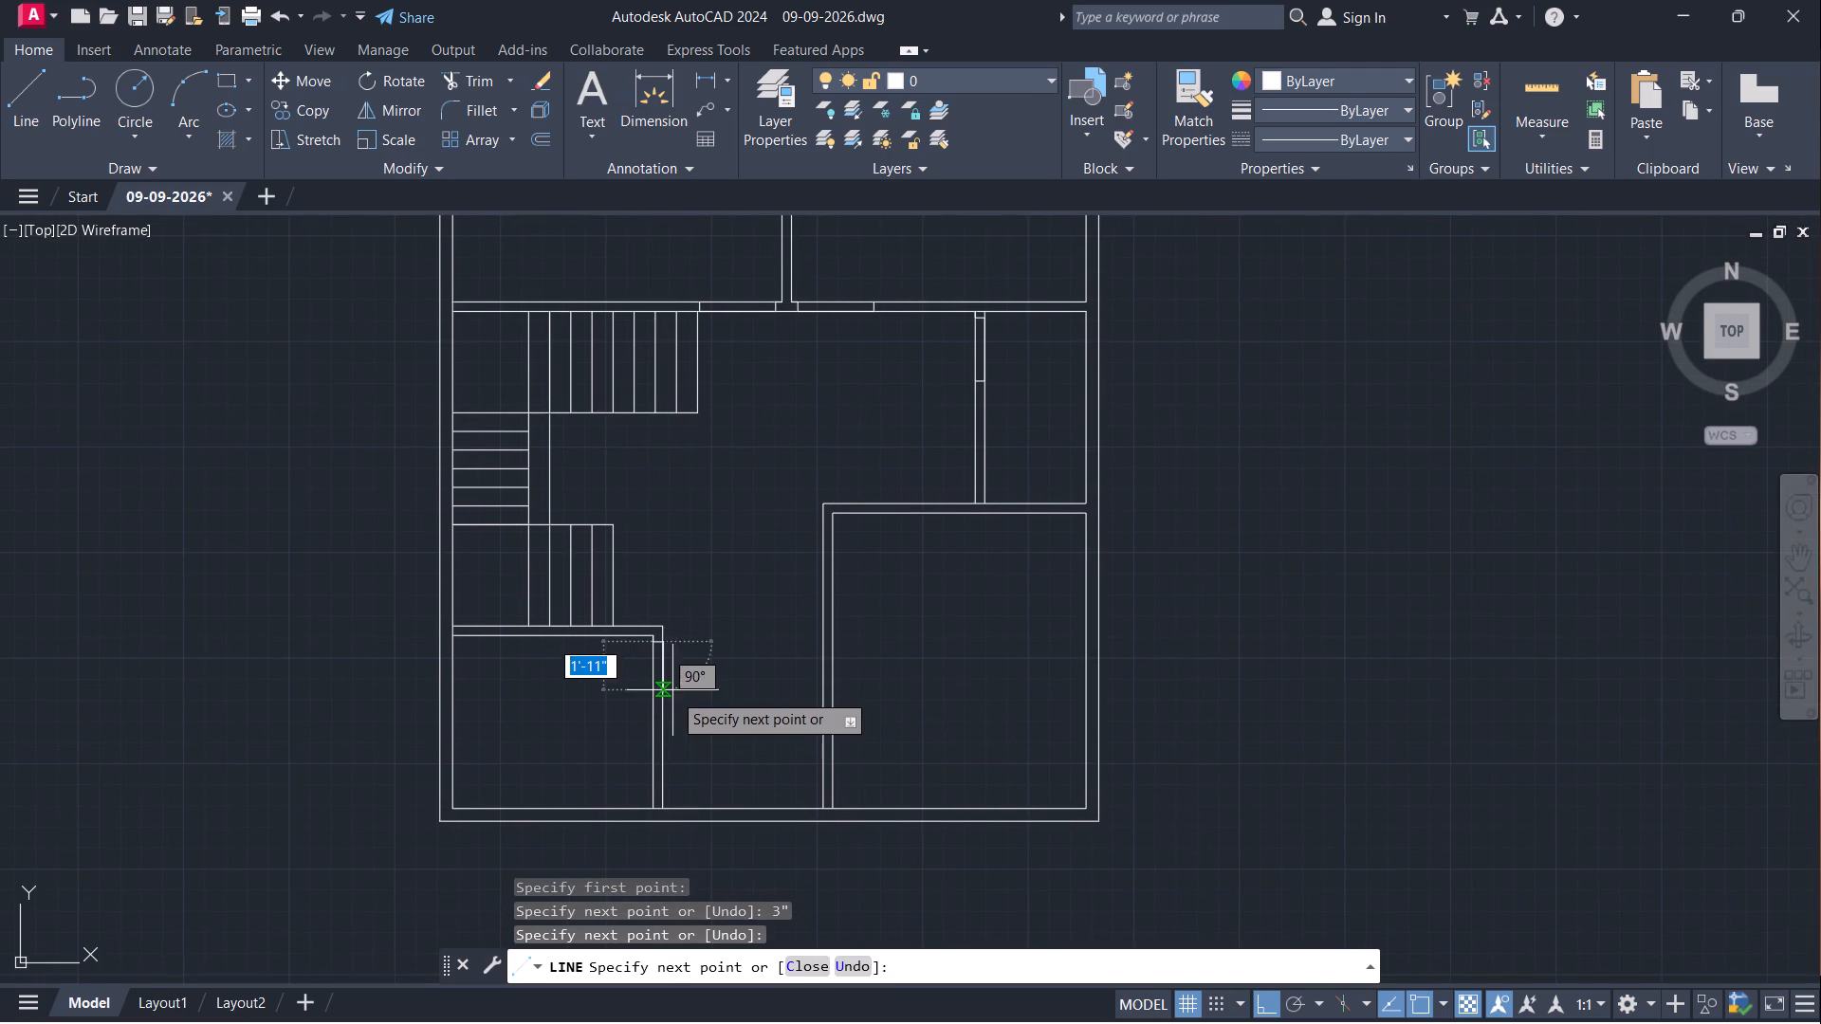
pyautogui.write("3'")
pyautogui.press('Return')
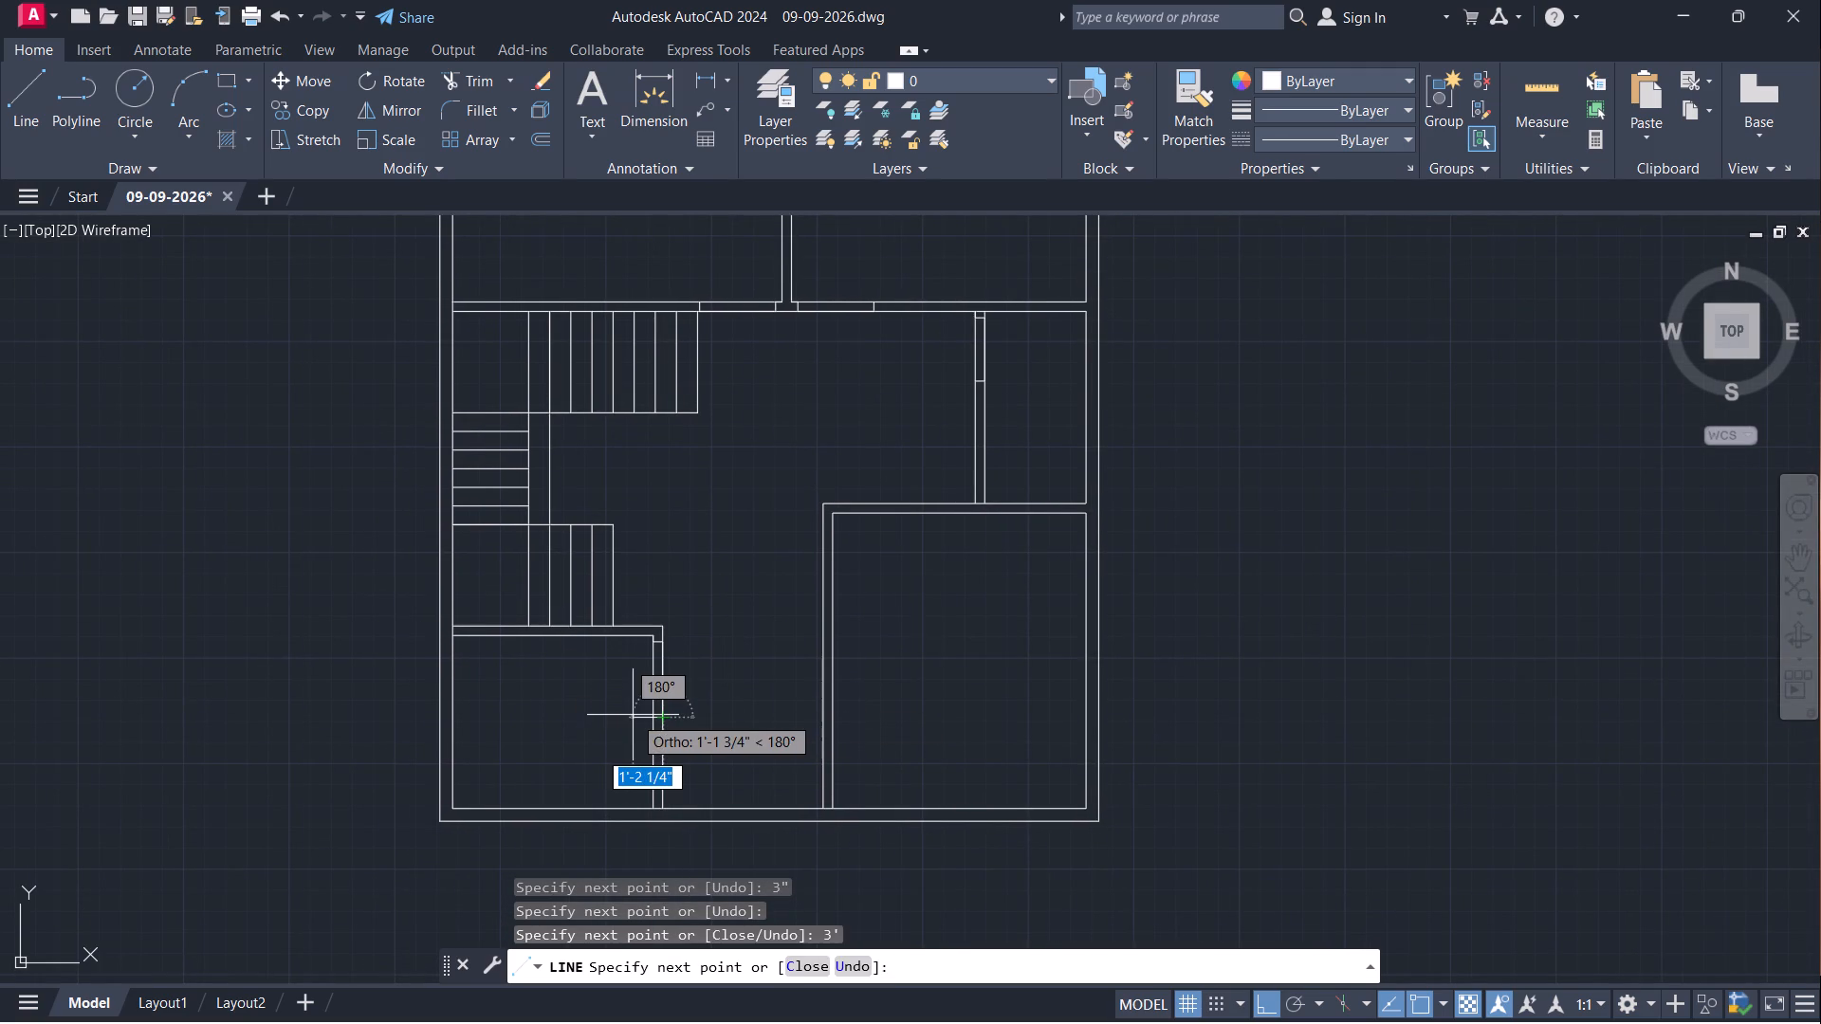
pyautogui.scroll(5, 671, 690)
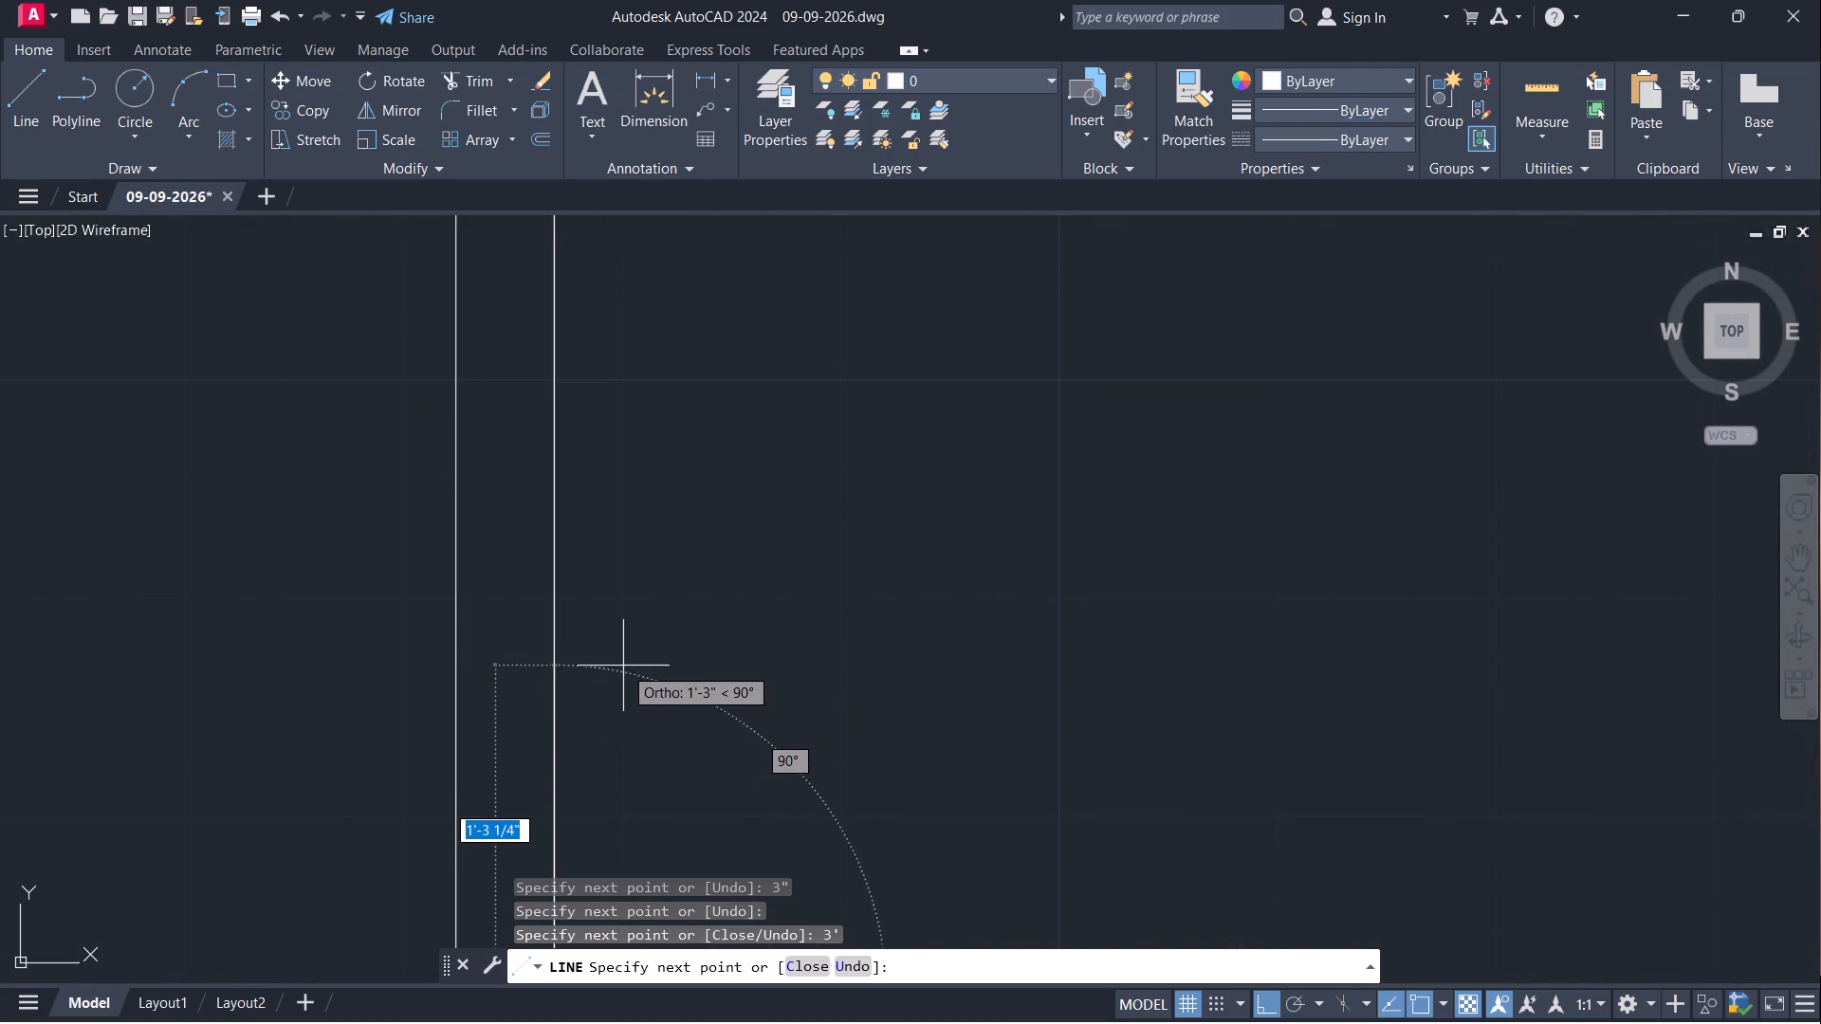
pyautogui.scroll(-5, 710, 595)
pyautogui.scroll(5, 671, 609)
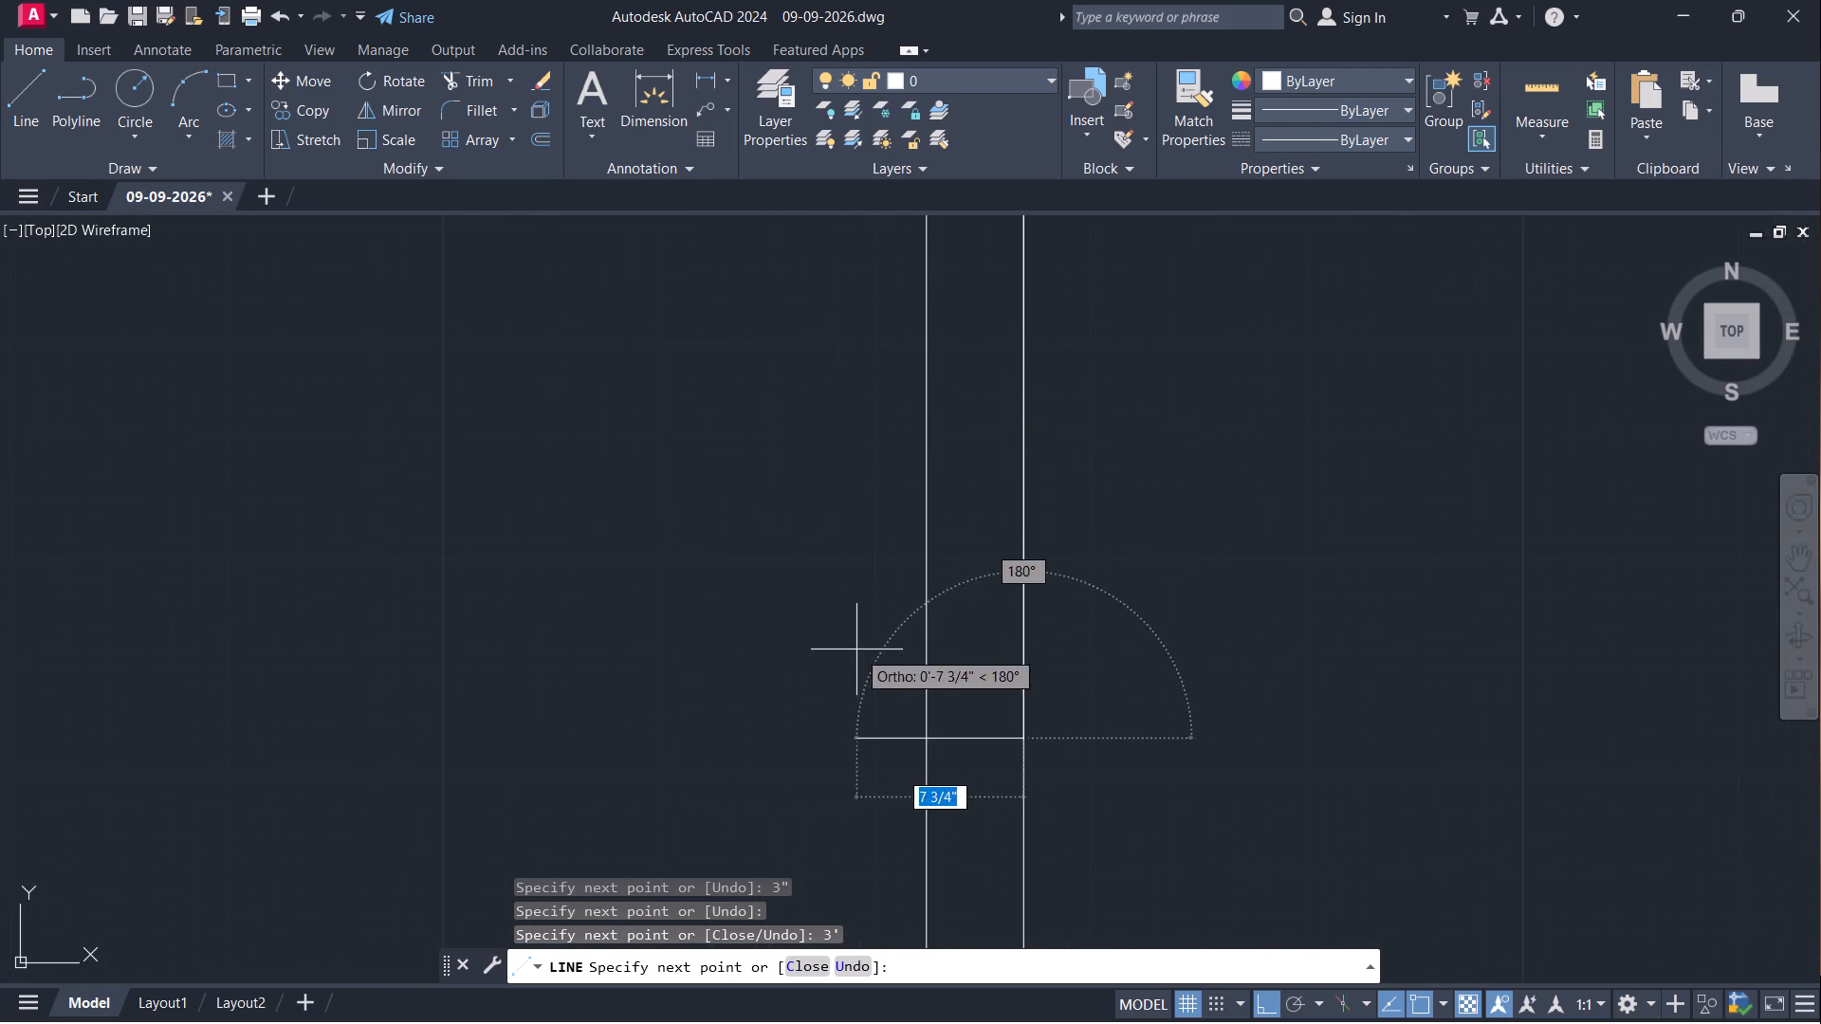
pyautogui.click(929, 731)
pyautogui.press('Escape')
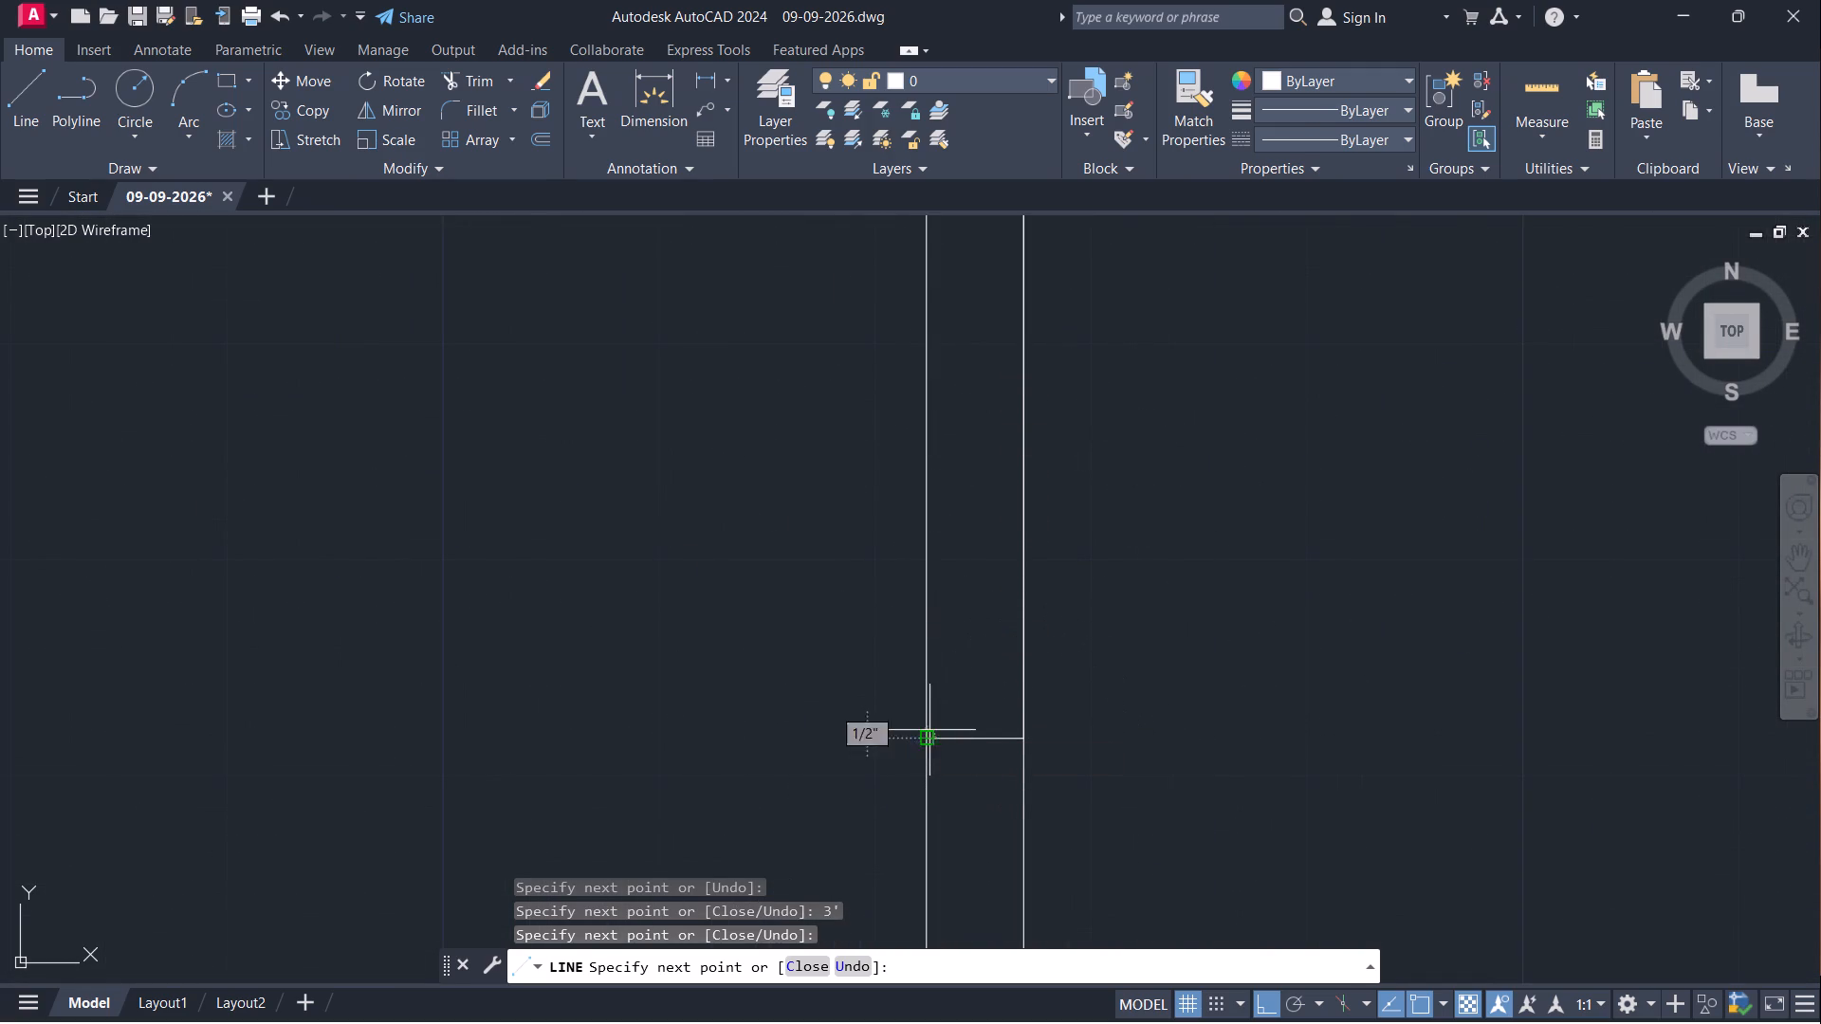
# Start a door opening near the upper-left corner of the large lower-right room's partition.
pyautogui.scroll(-5, 1004, 673)
pyautogui.moveTo(1082, 681); pyautogui.dragTo(938, 704, button='middle')
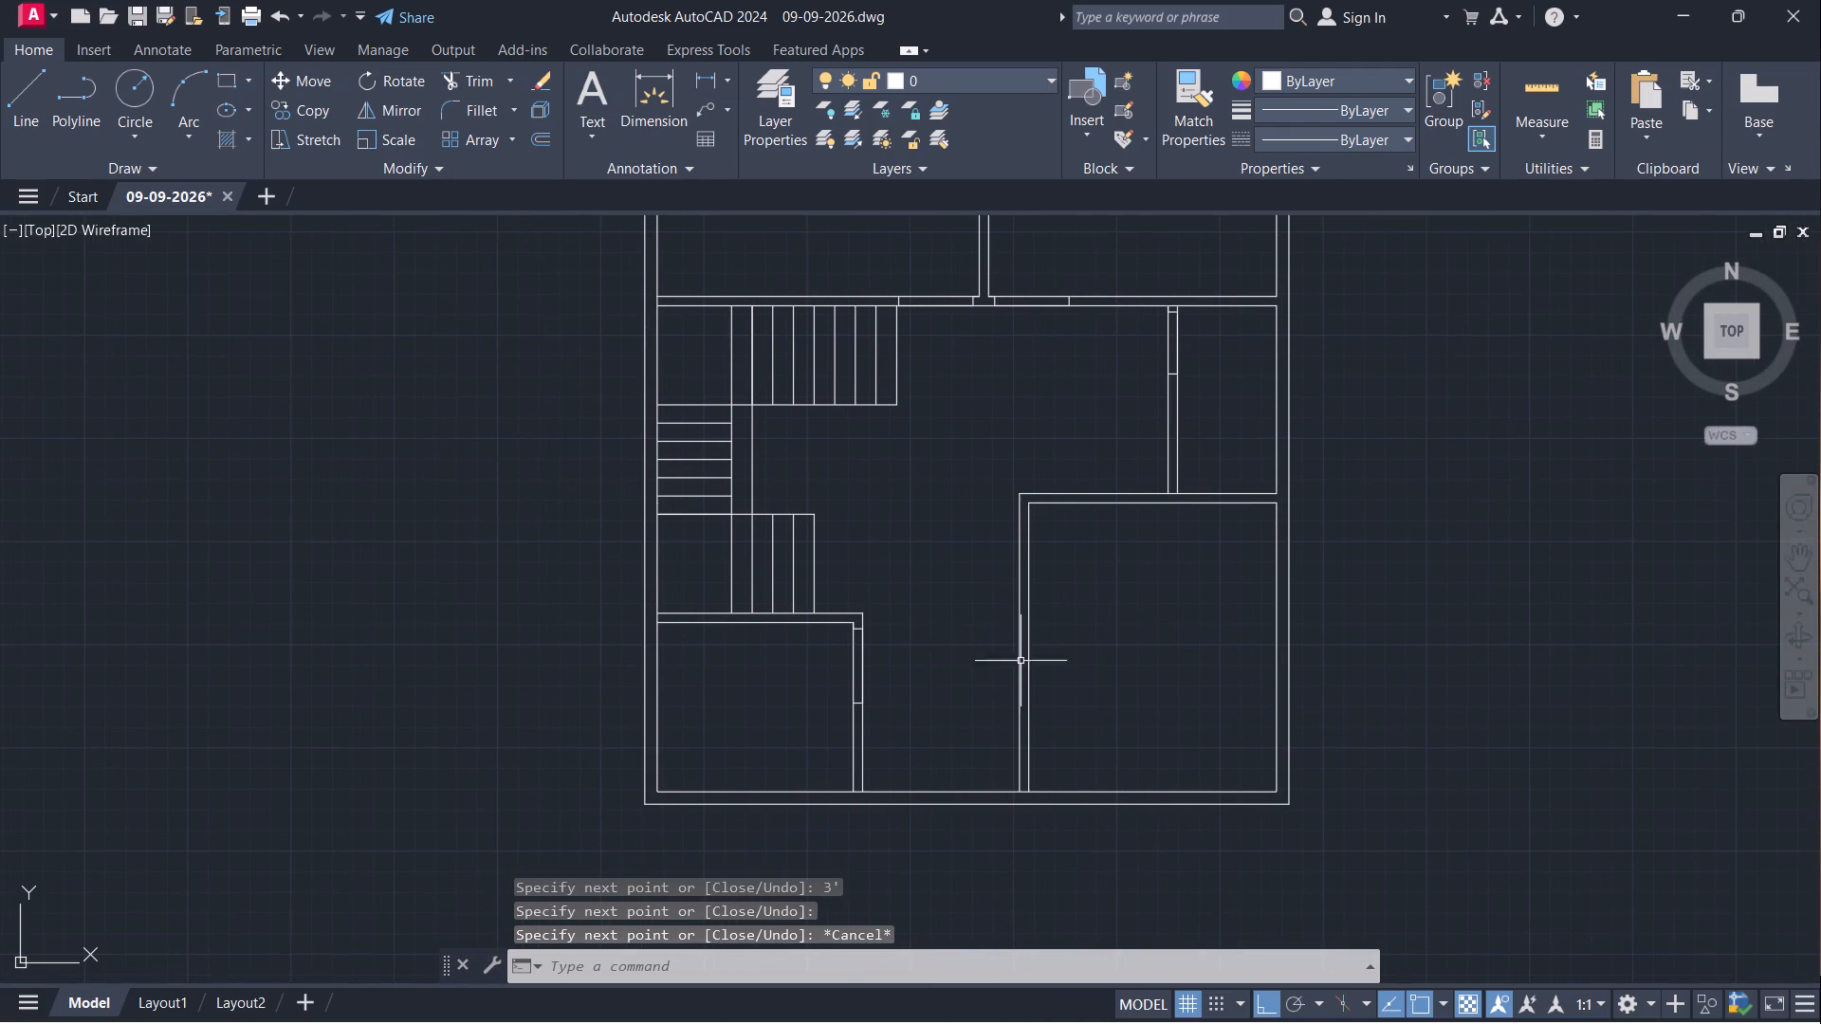
pyautogui.scroll(3, 1058, 503)
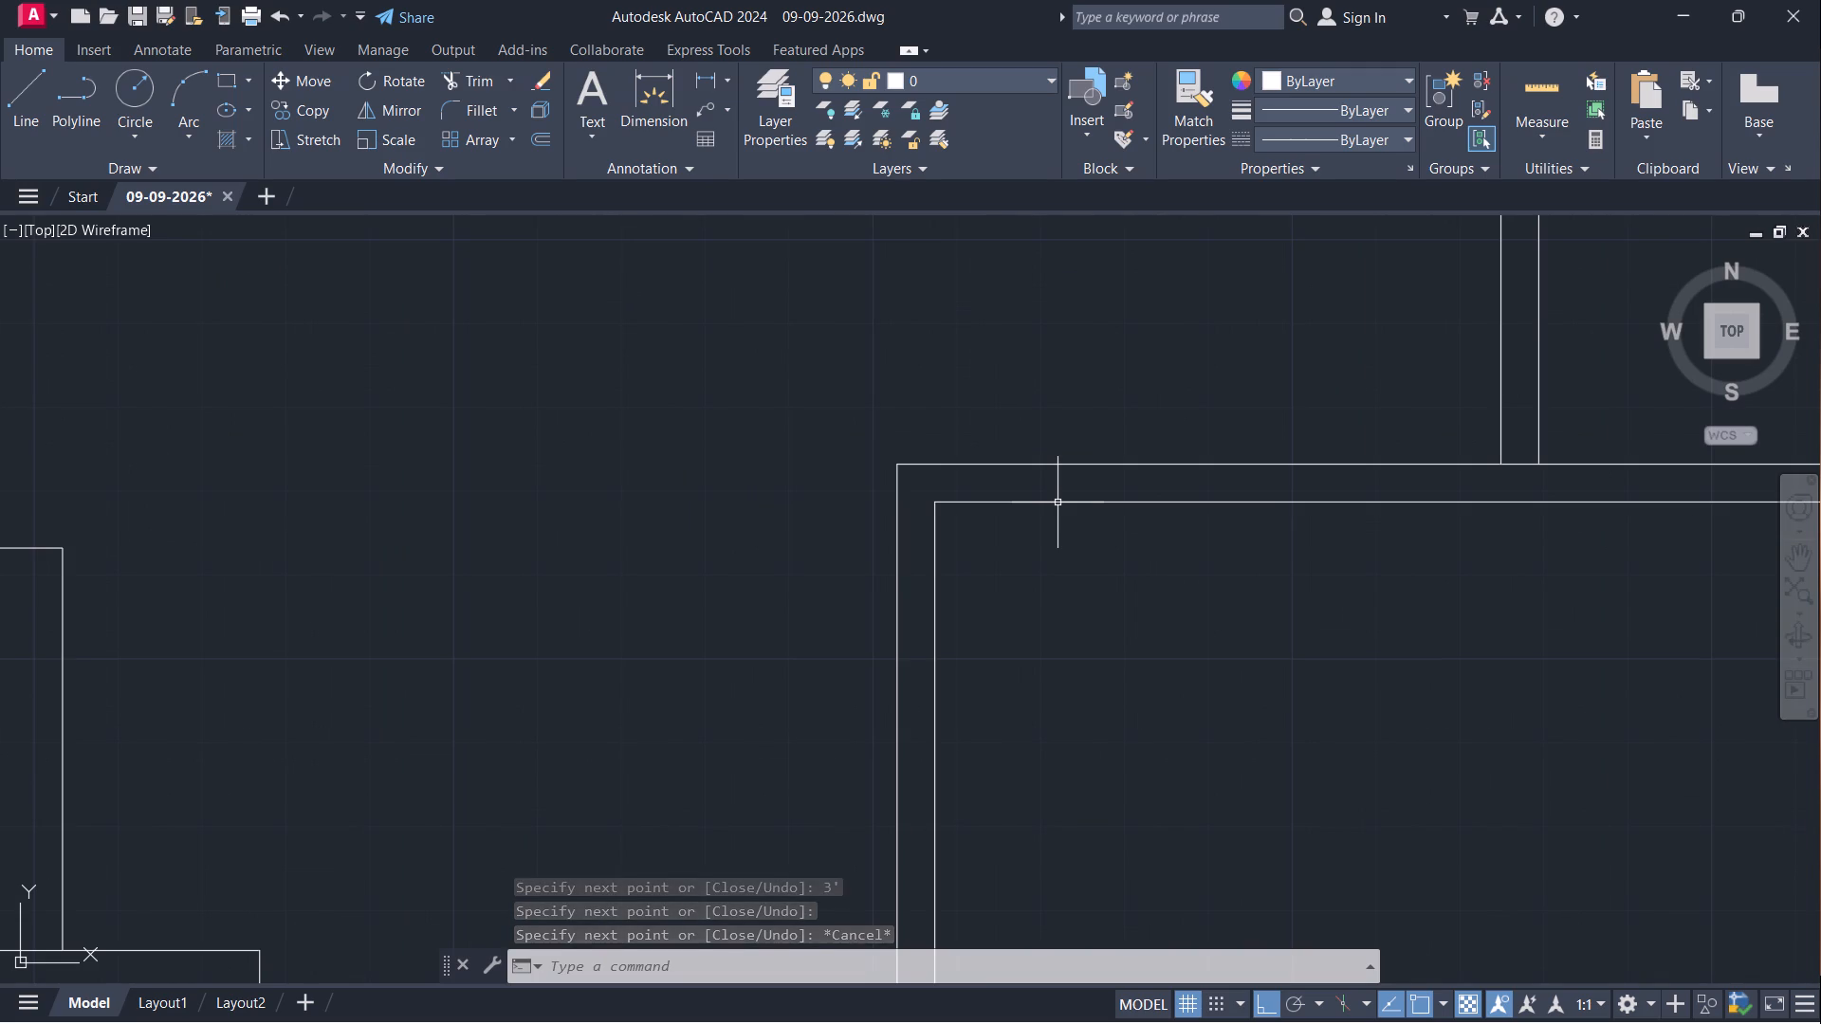
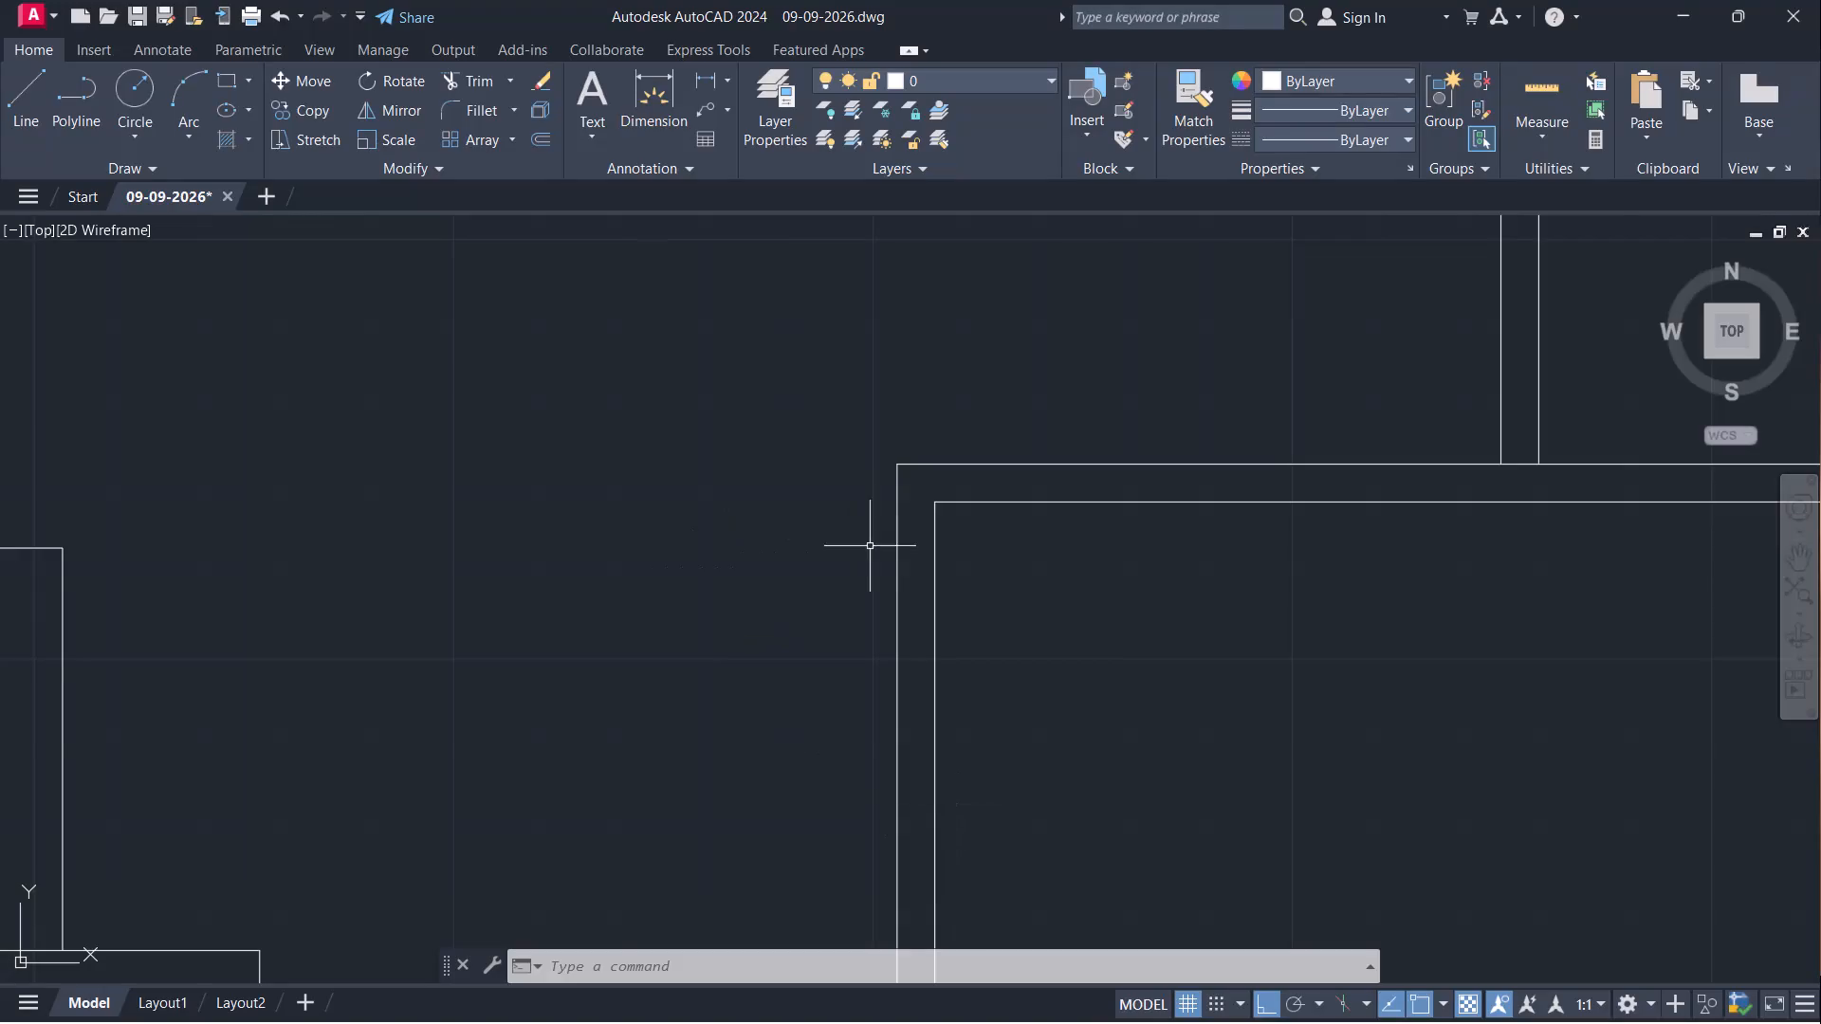
# Draw a 3' door opening across the lower-right room's left partition, starting 3" below the room's inner top corner.
pyautogui.press('space')
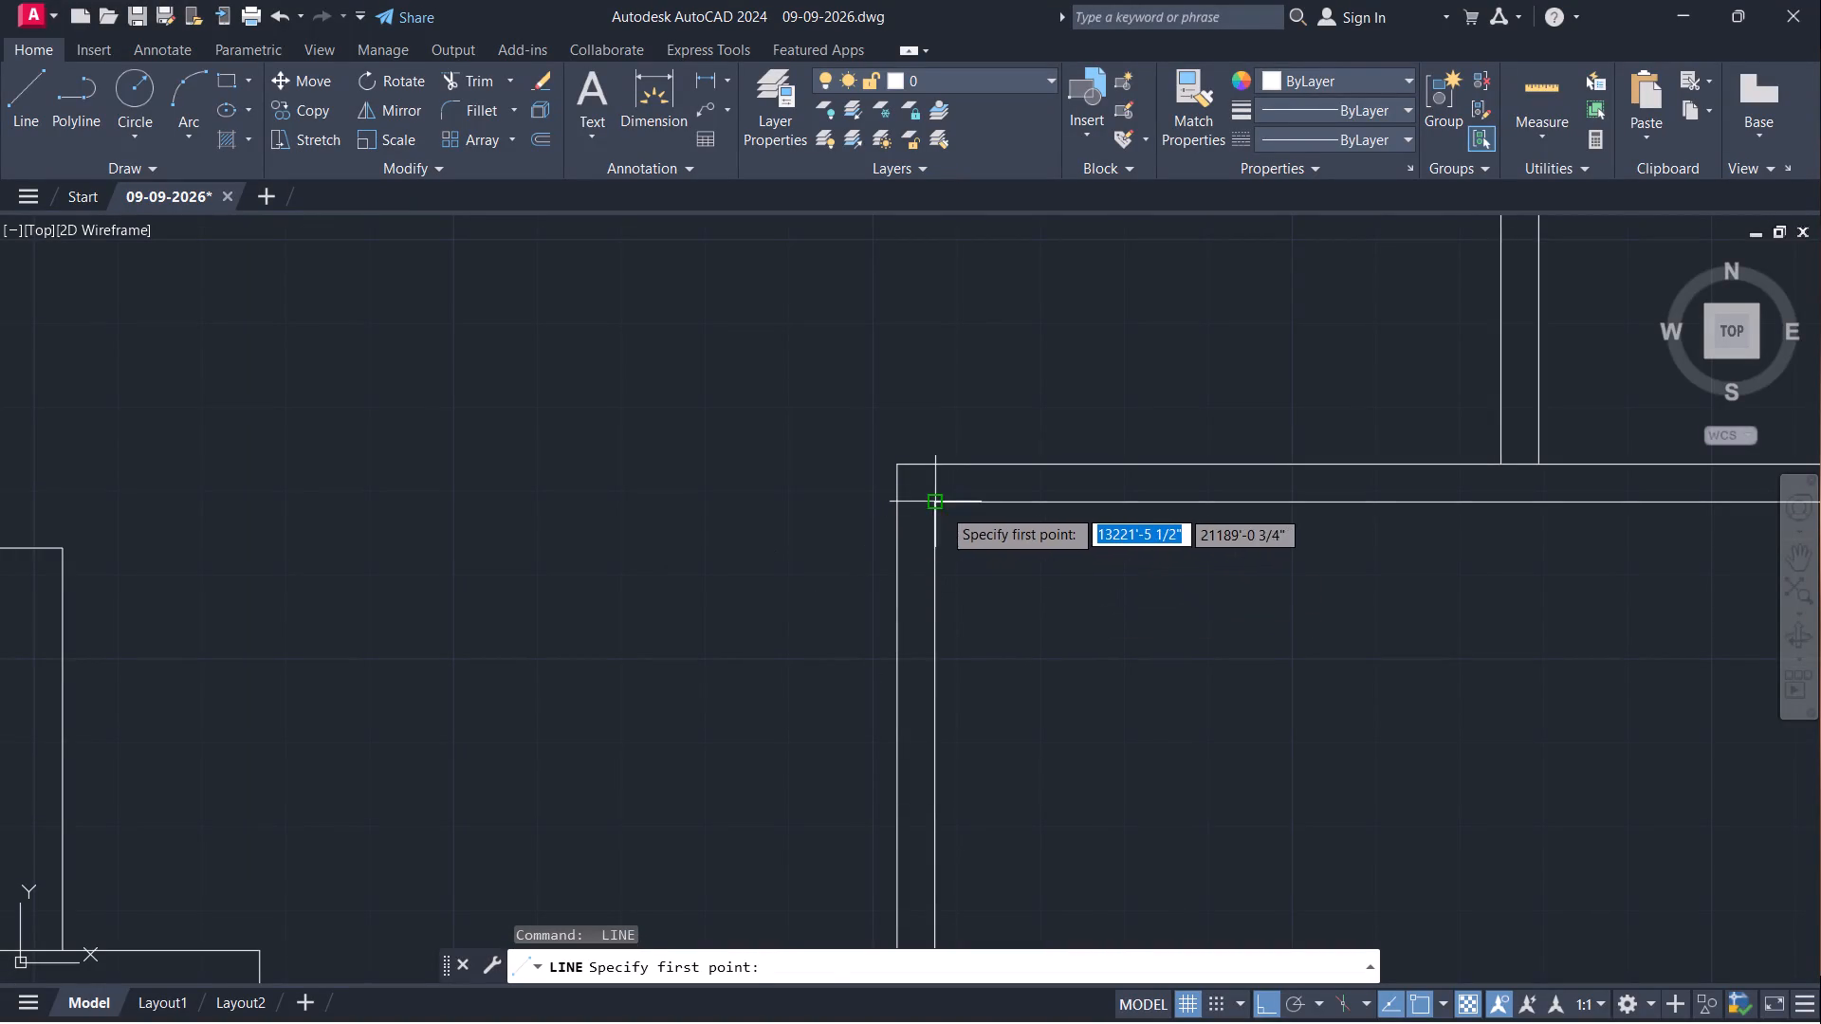
pyautogui.click(941, 507)
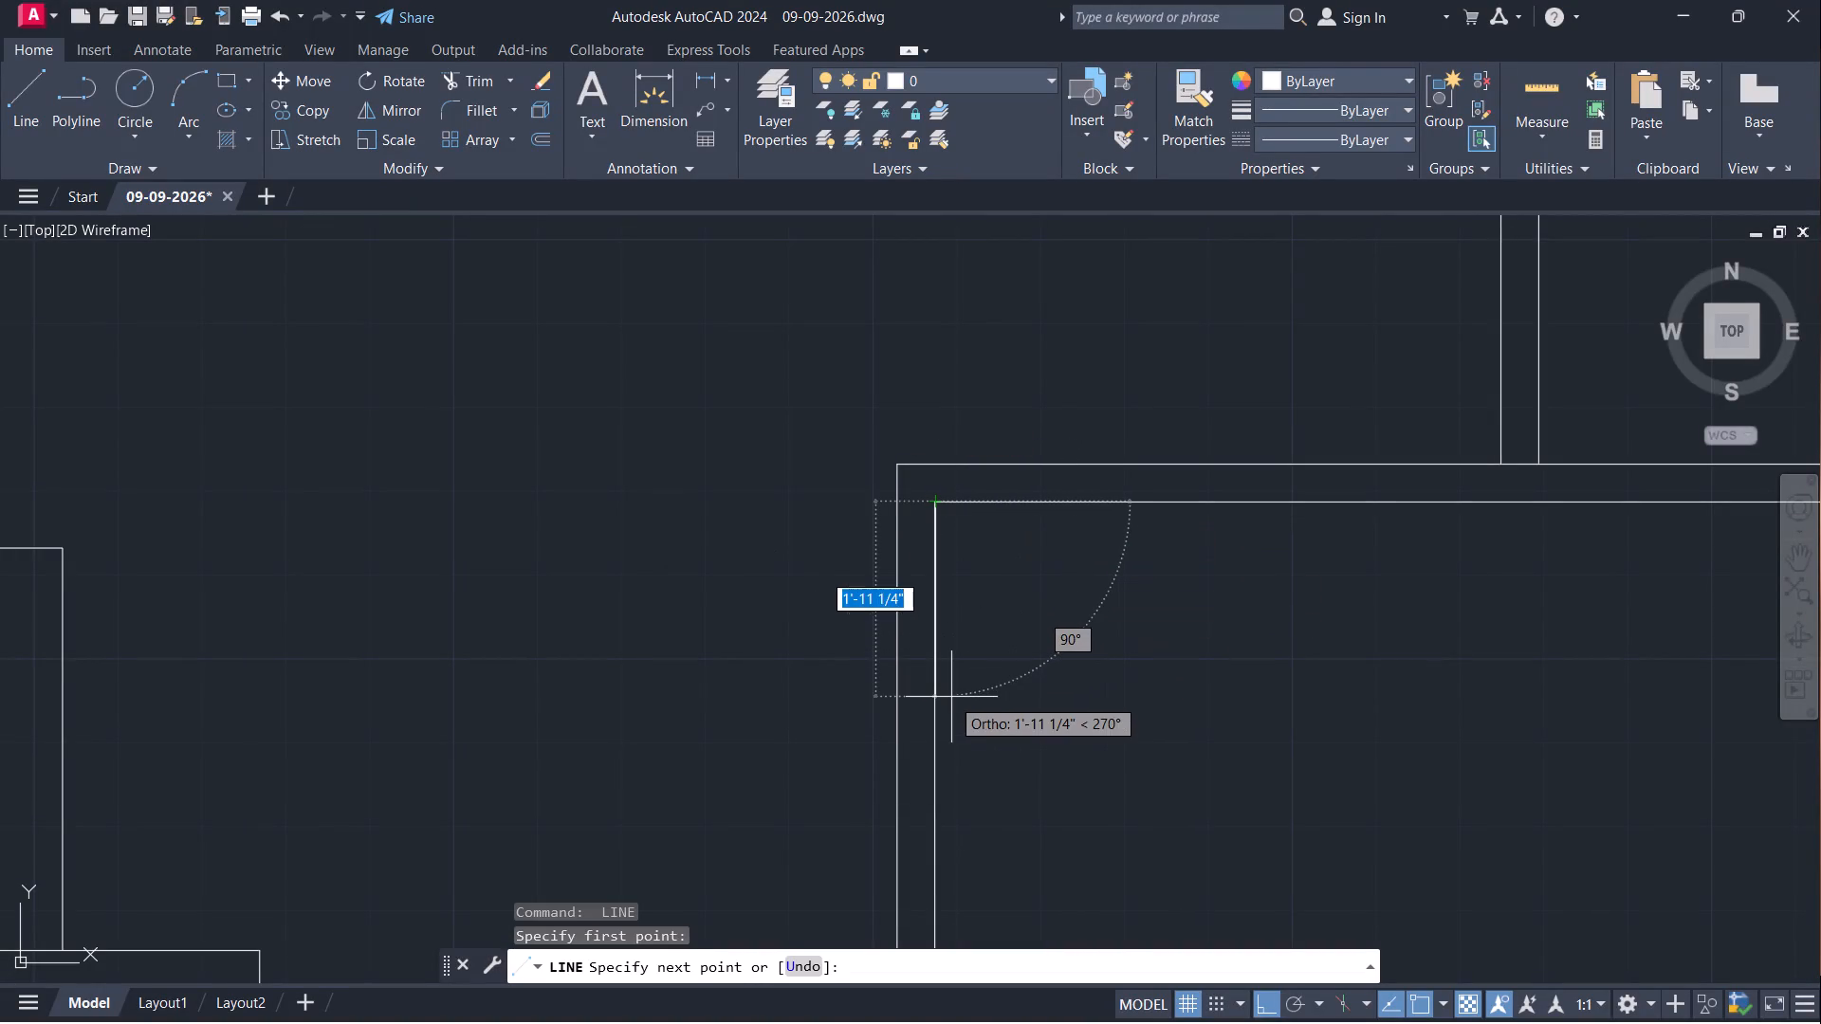
pyautogui.write('3"')
pyautogui.press('Return')
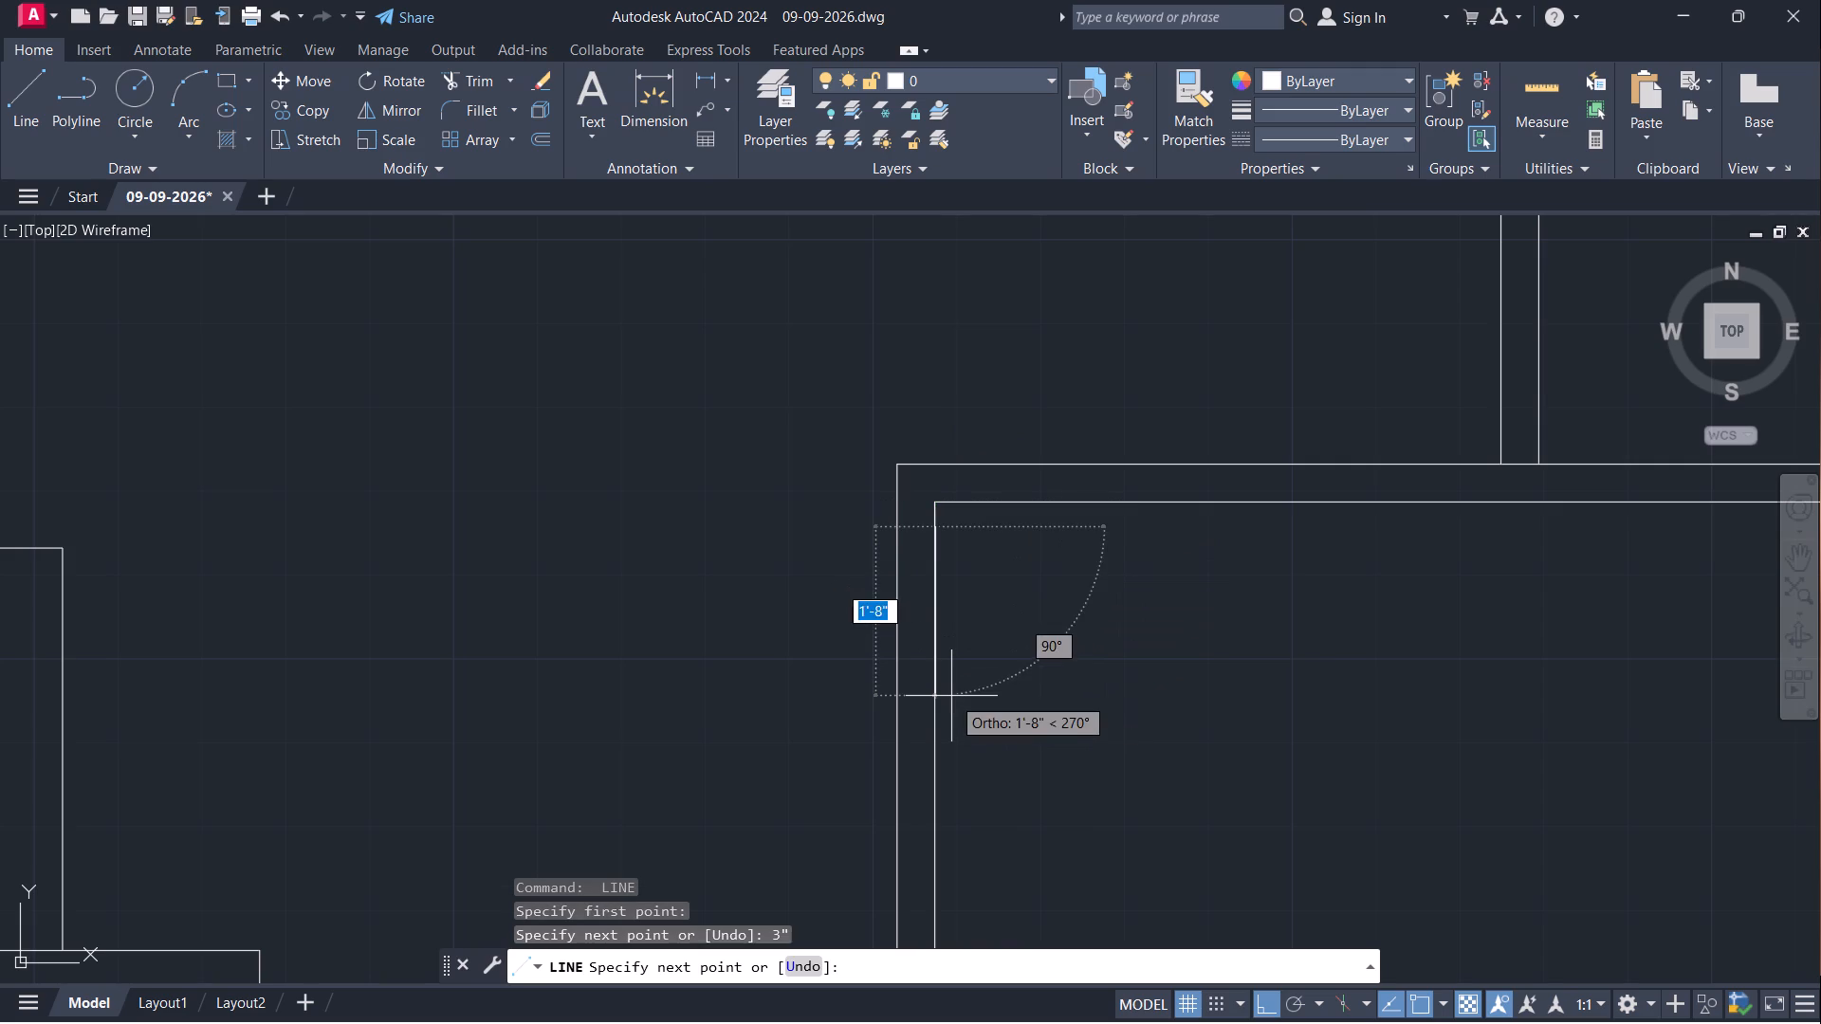
pyautogui.click(901, 529)
pyautogui.scroll(-2, 887, 660)
pyautogui.moveTo(890, 657); pyautogui.dragTo(899, 584, button='middle')
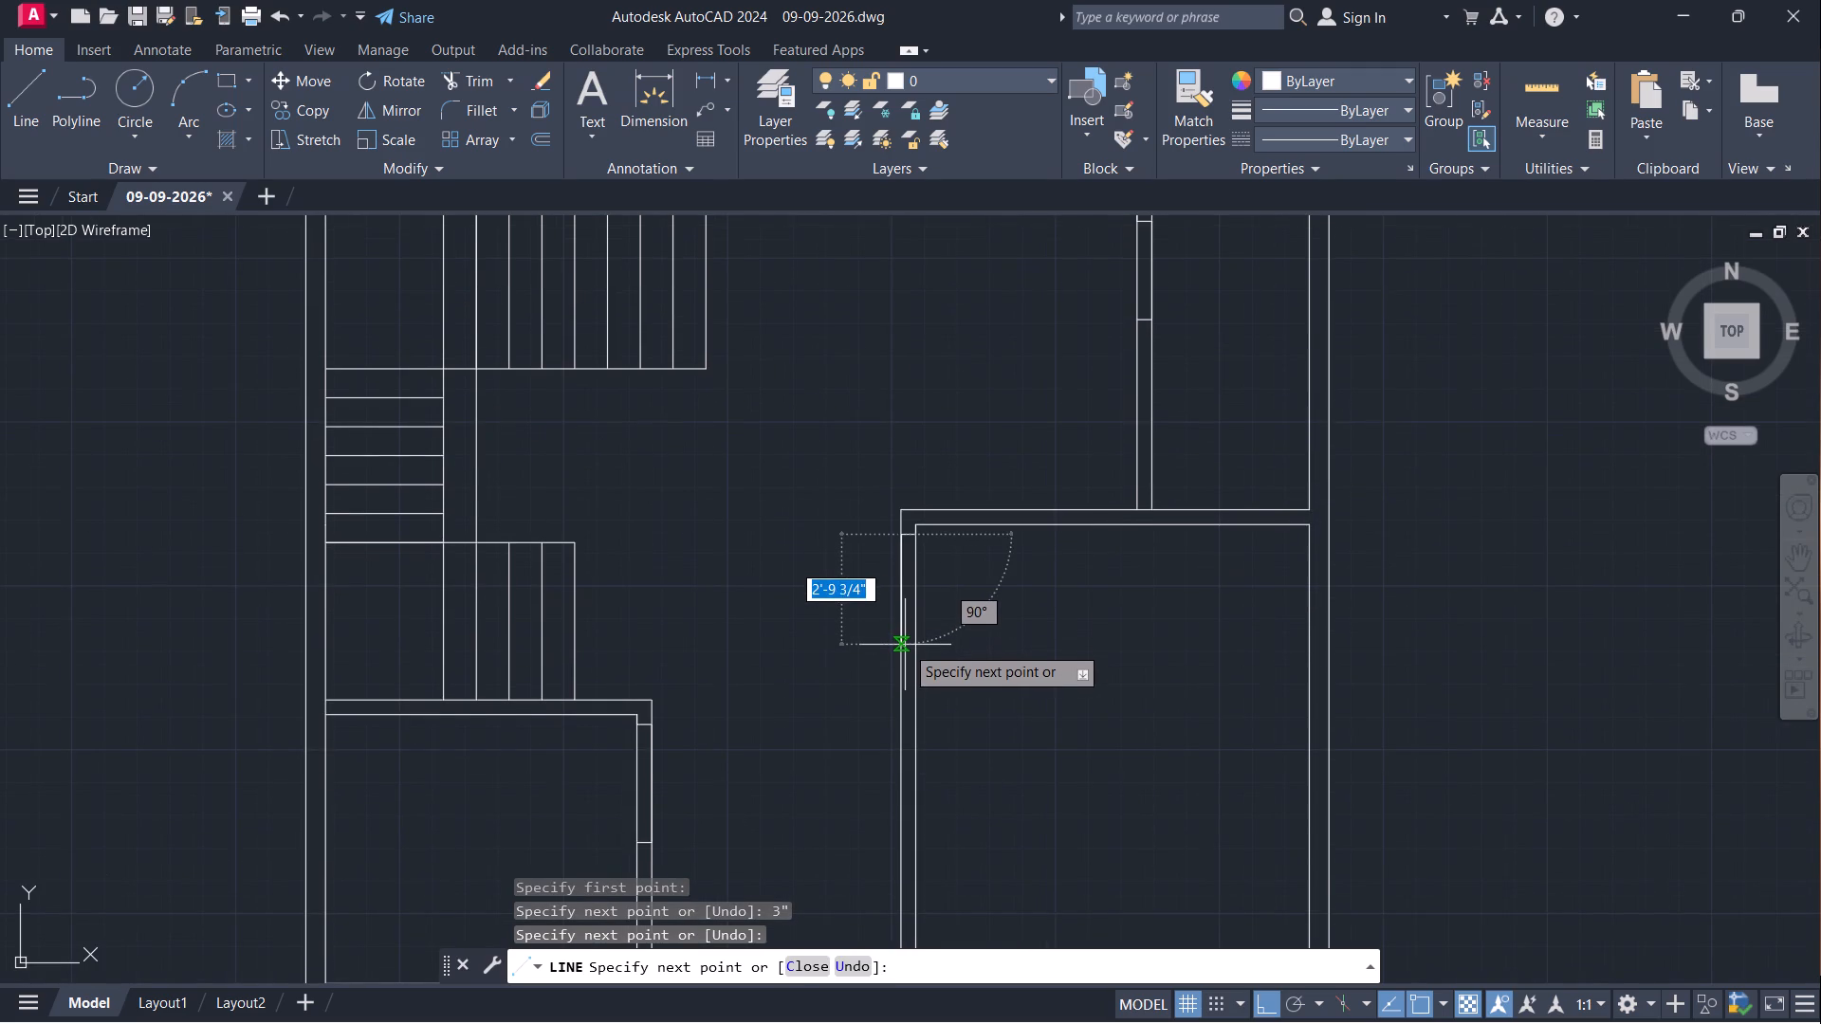
pyautogui.write("3'")
pyautogui.press('Return')
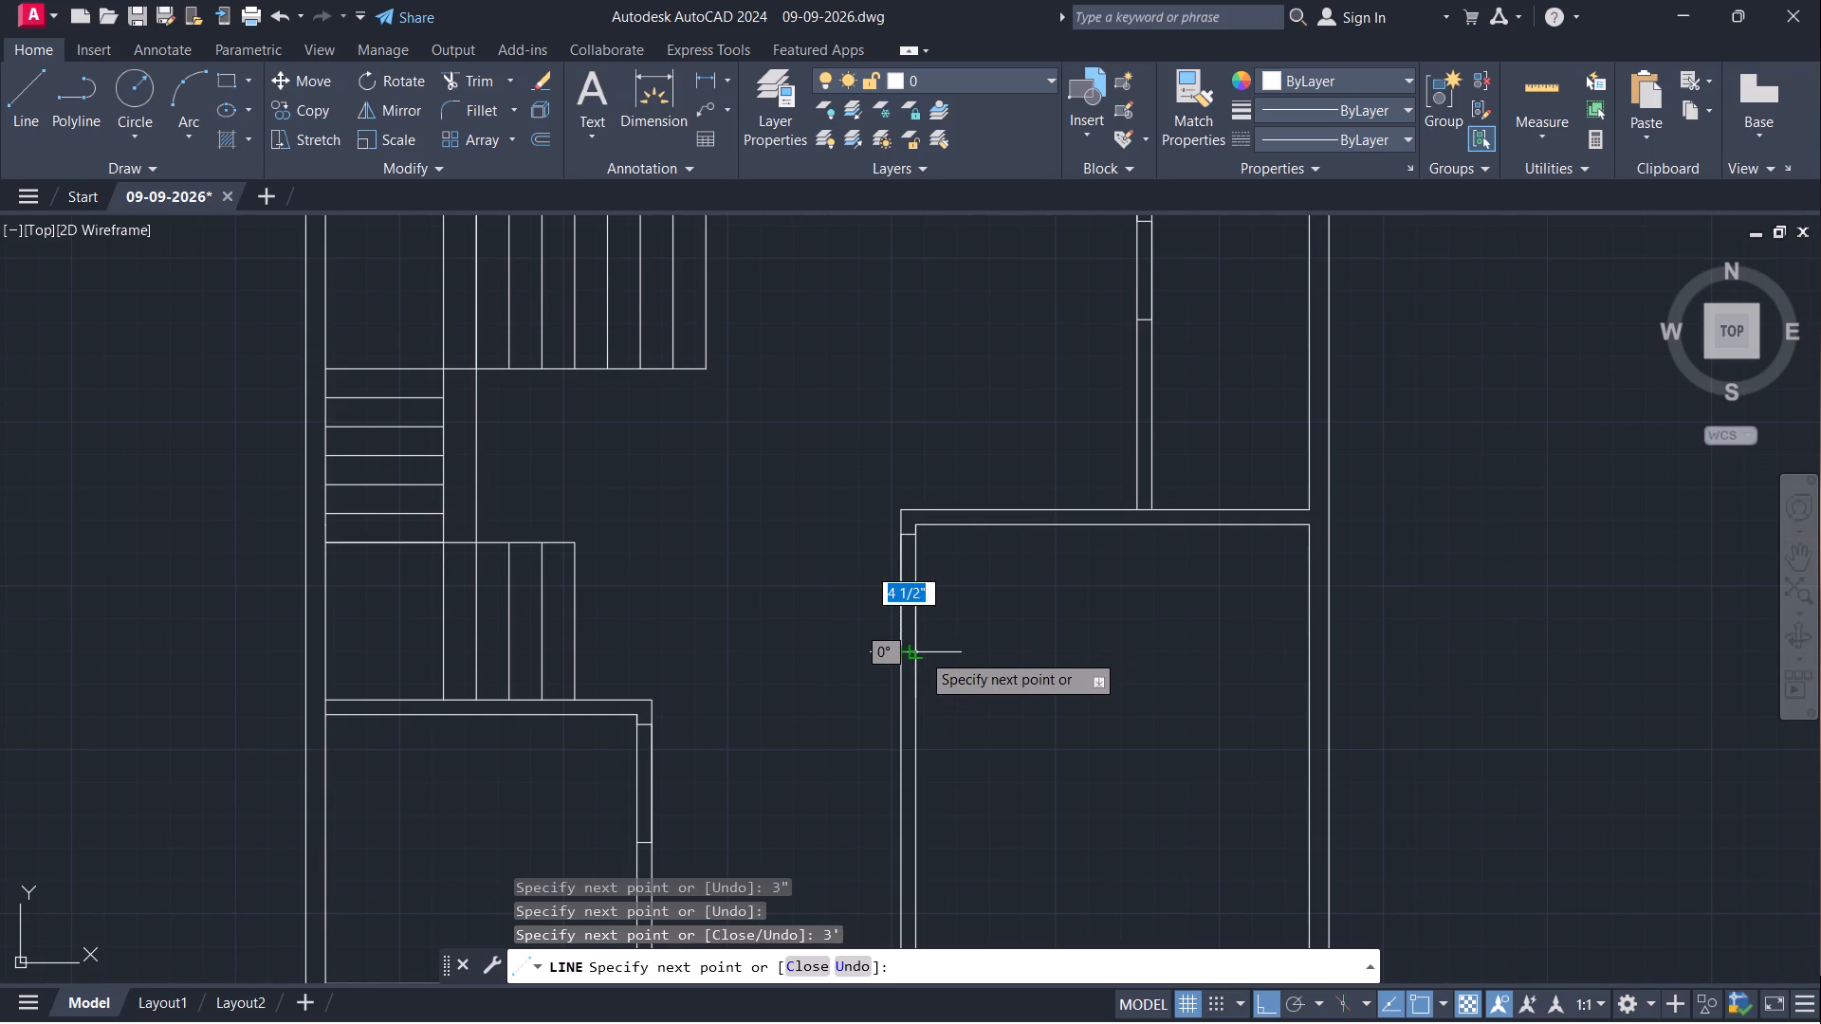
pyautogui.click(921, 652)
pyautogui.press('Escape')
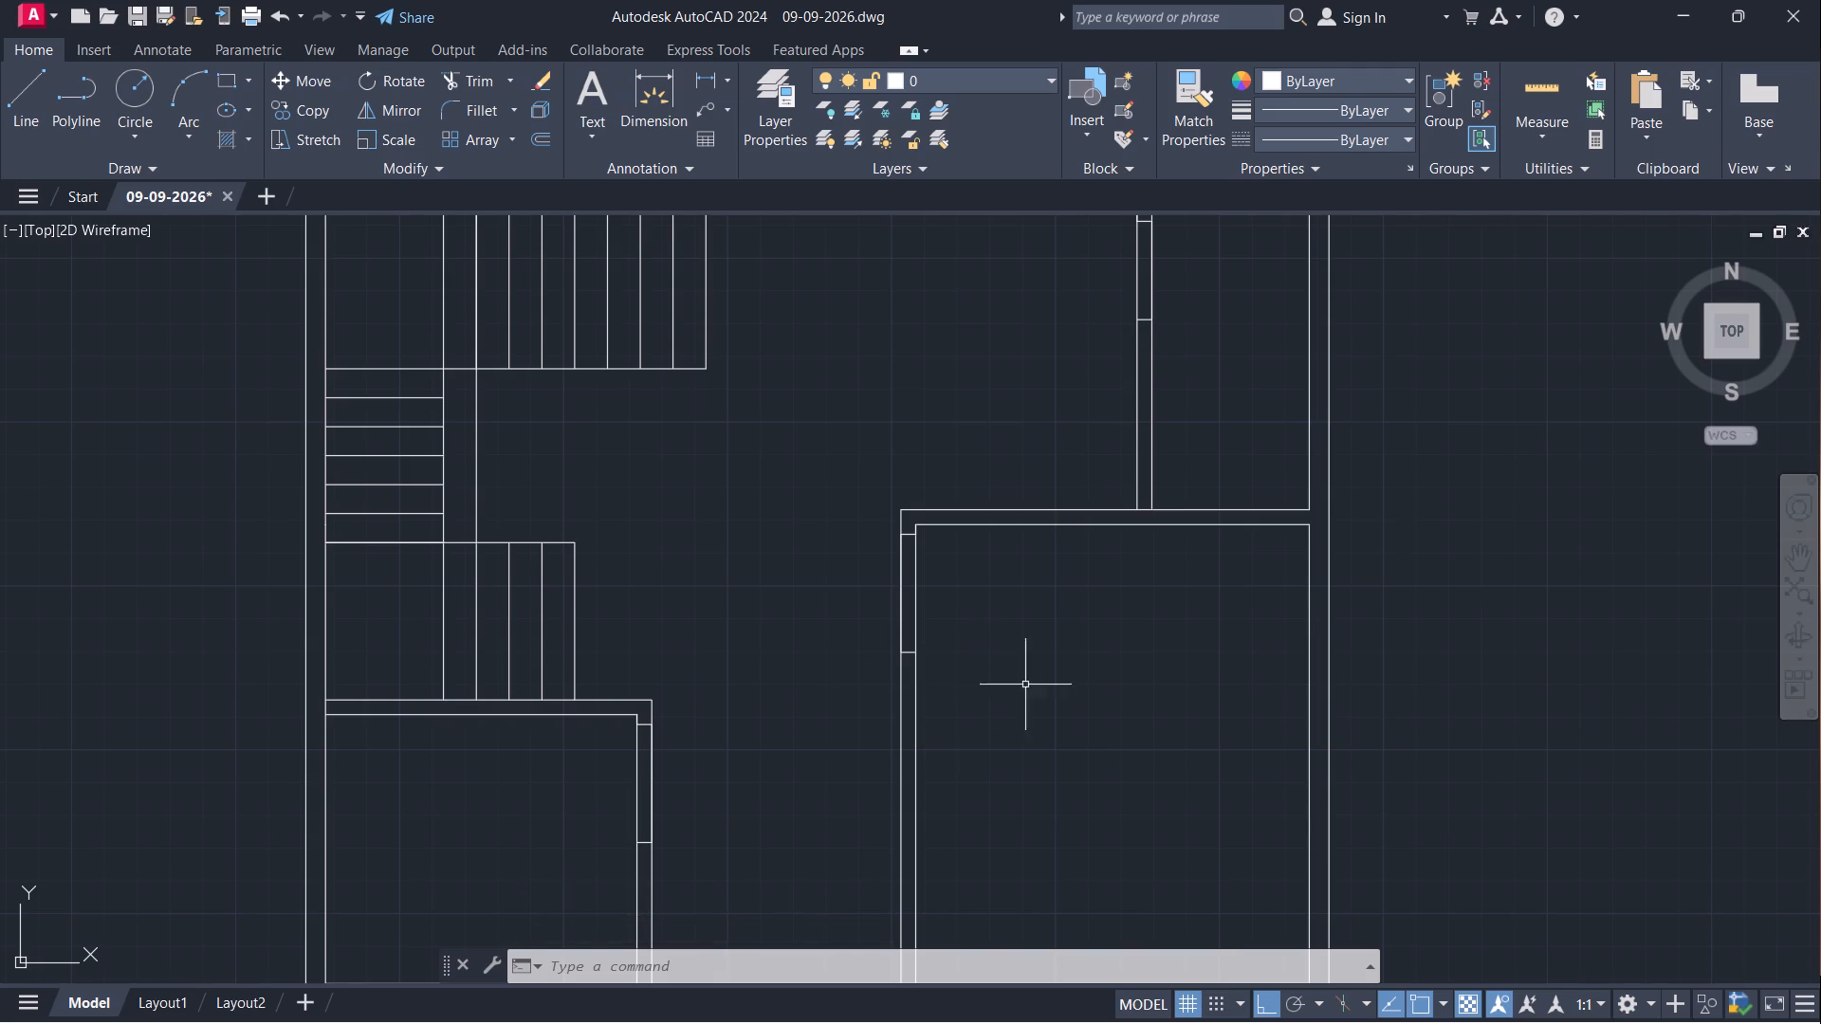
# Measure the clear width between the two lower partitions along the inner face of the bottom outer wall.
pyautogui.scroll(-1, 911, 696)
pyautogui.moveTo(817, 846); pyautogui.dragTo(807, 772, button='middle')
pyautogui.scroll(1, 822, 814)
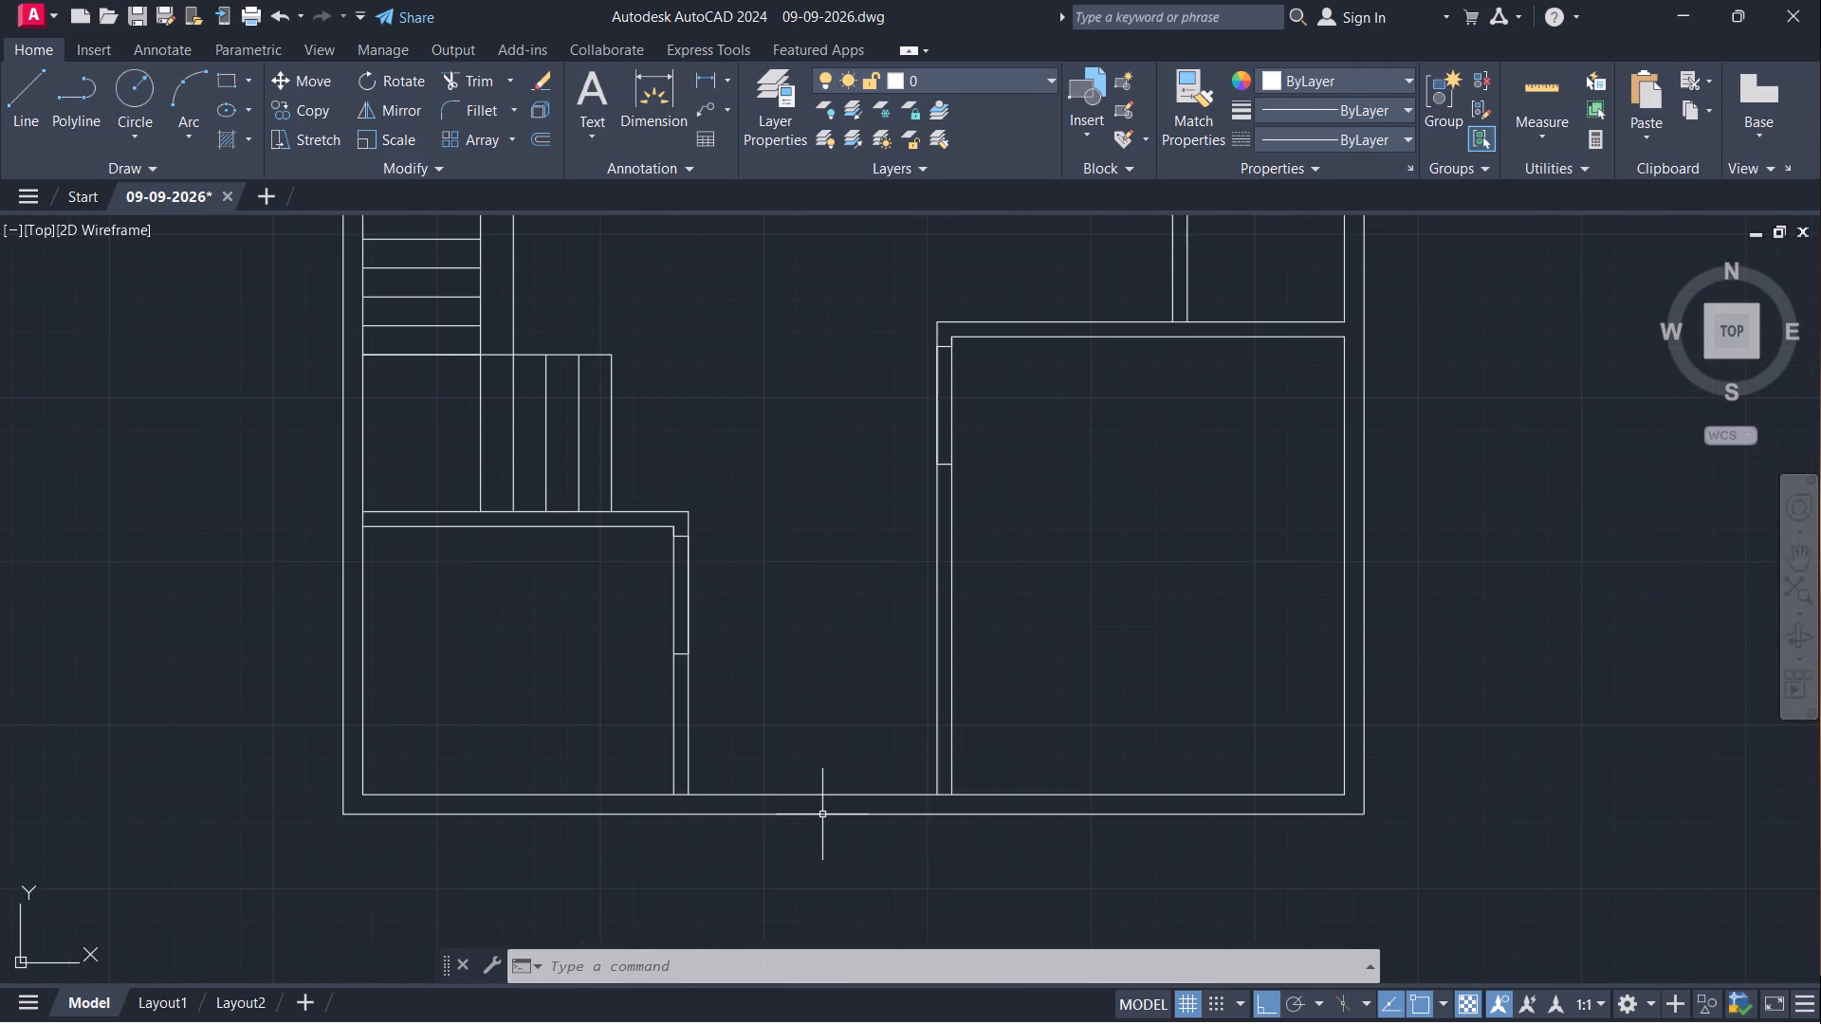
pyautogui.scroll(3, 862, 829)
pyautogui.moveTo(865, 811); pyautogui.dragTo(938, 844, button='middle')
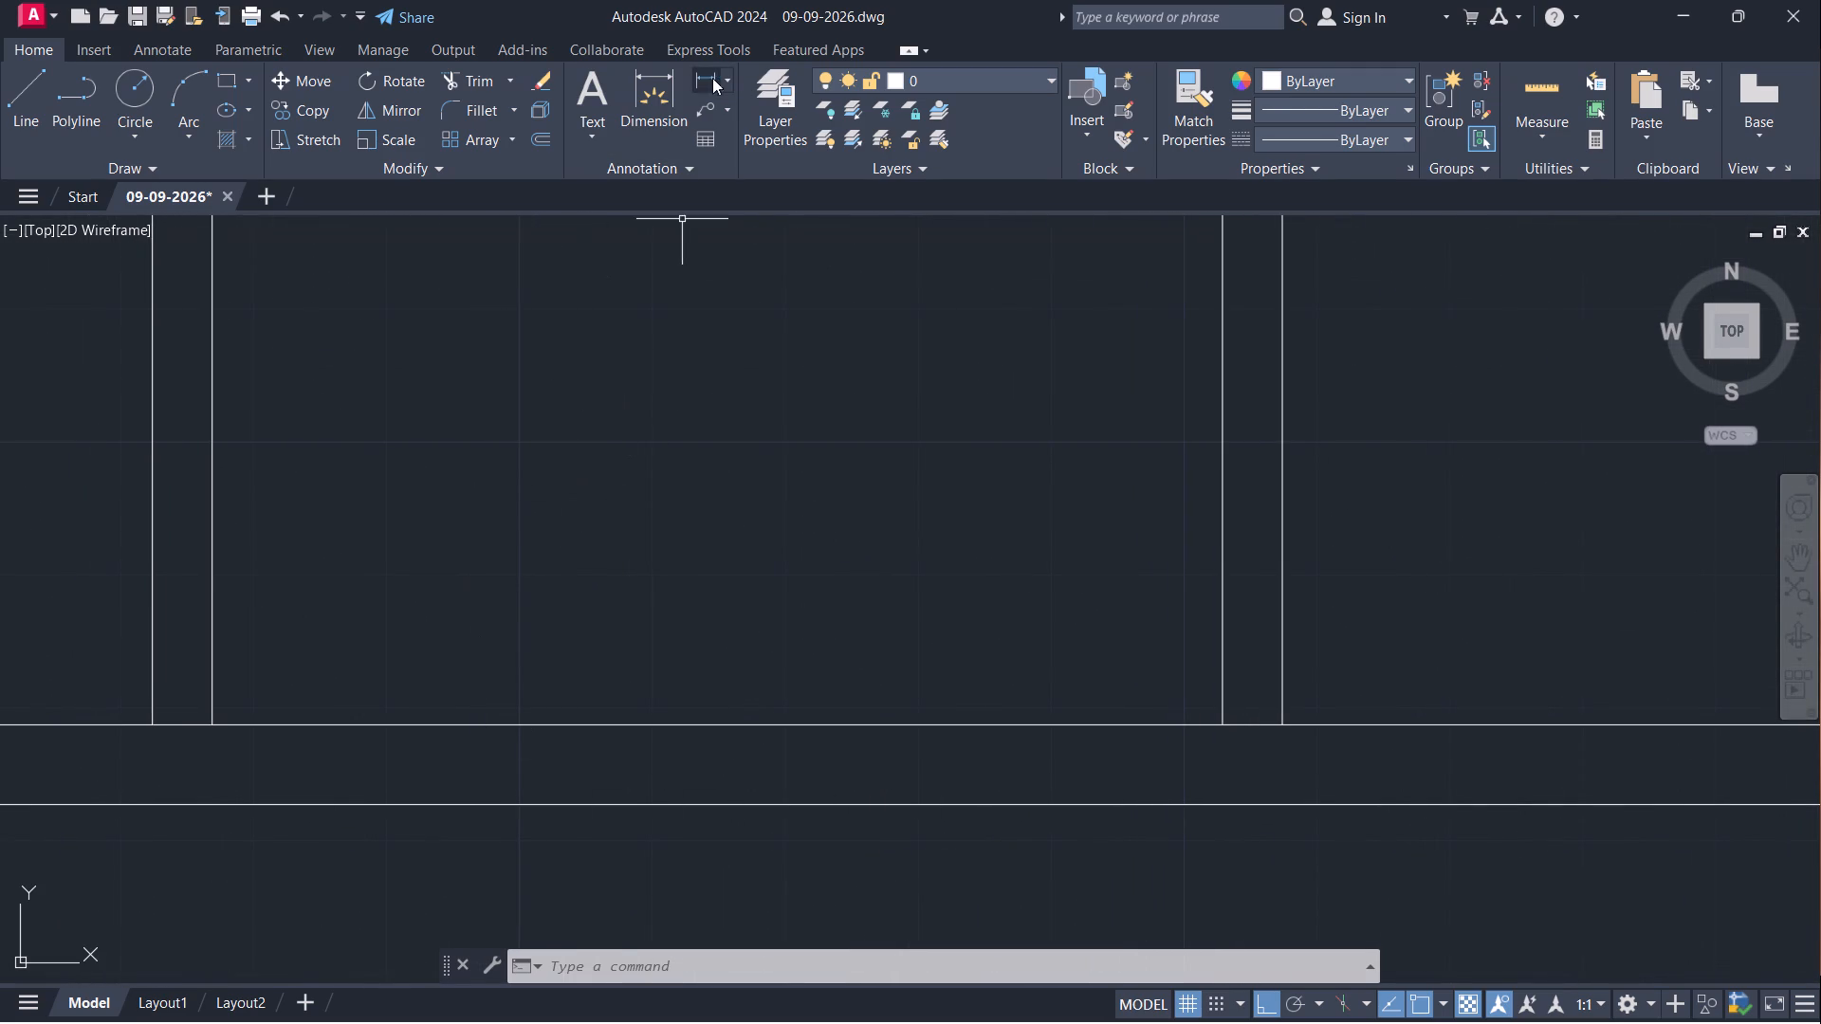
pyautogui.click(703, 78)
pyautogui.moveTo(209, 726); pyautogui.dragTo(217, 726)
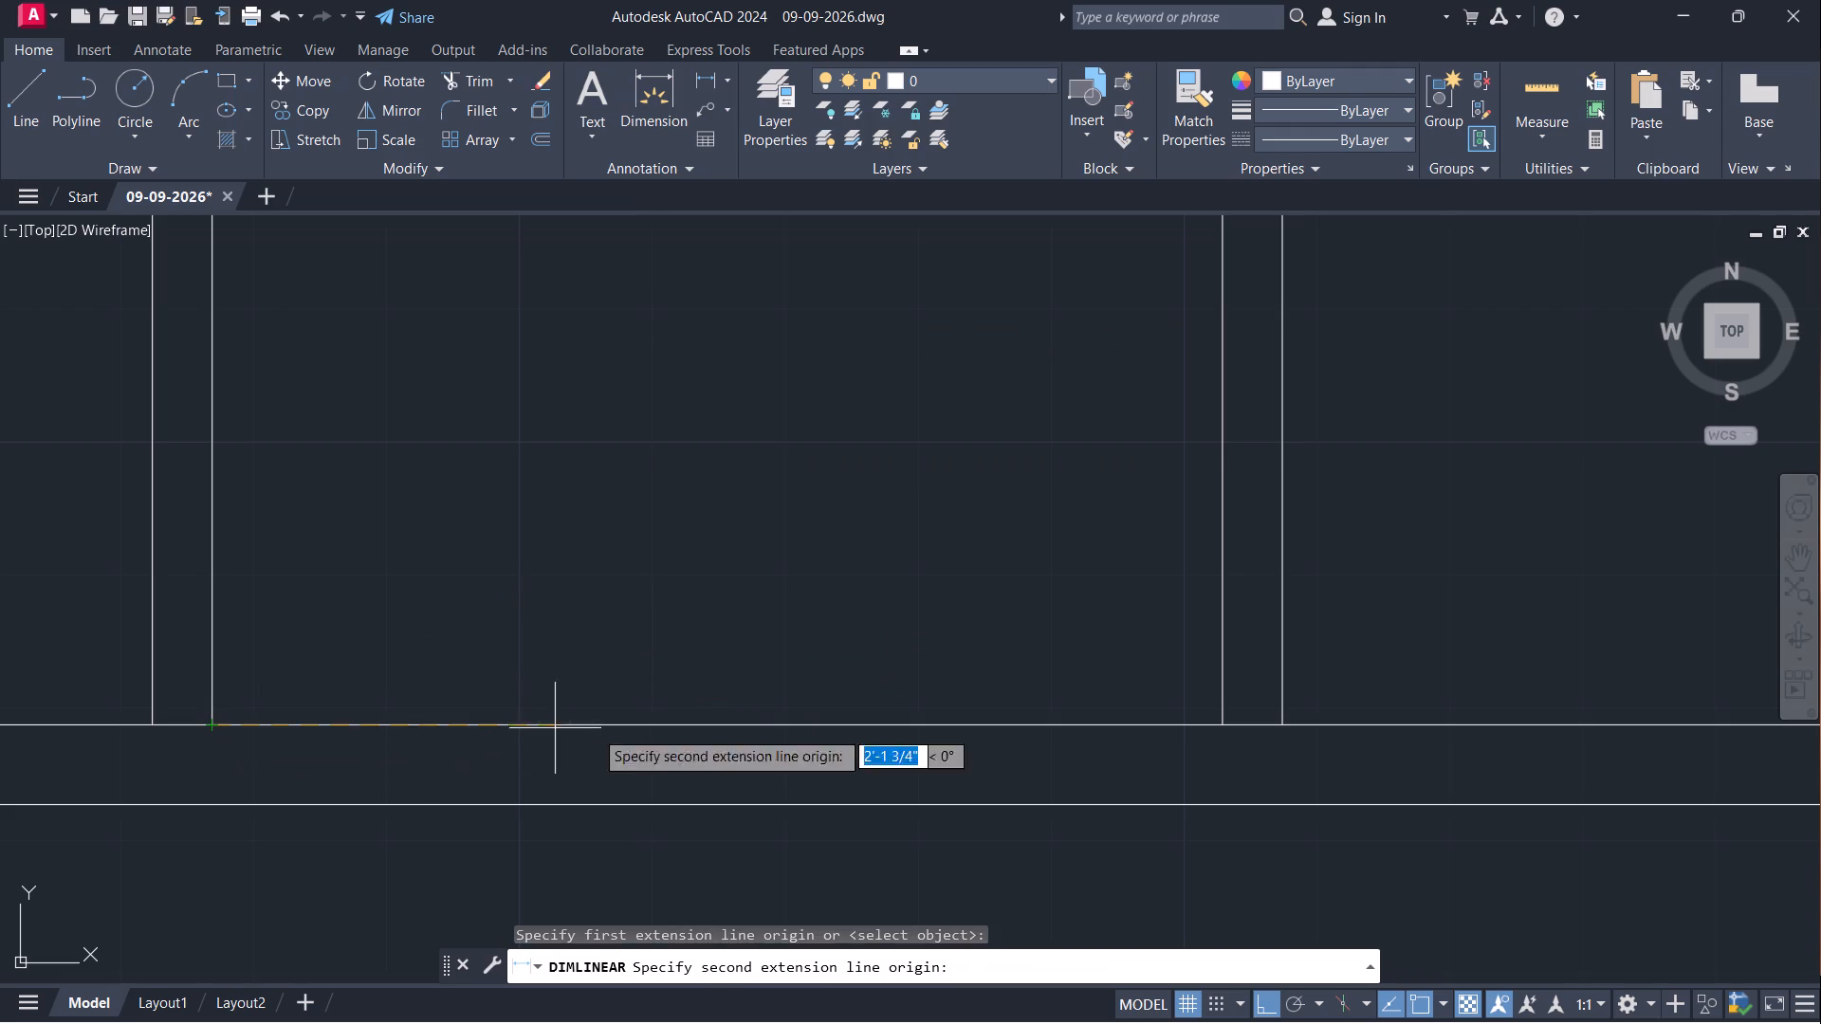
pyautogui.click(1221, 722)
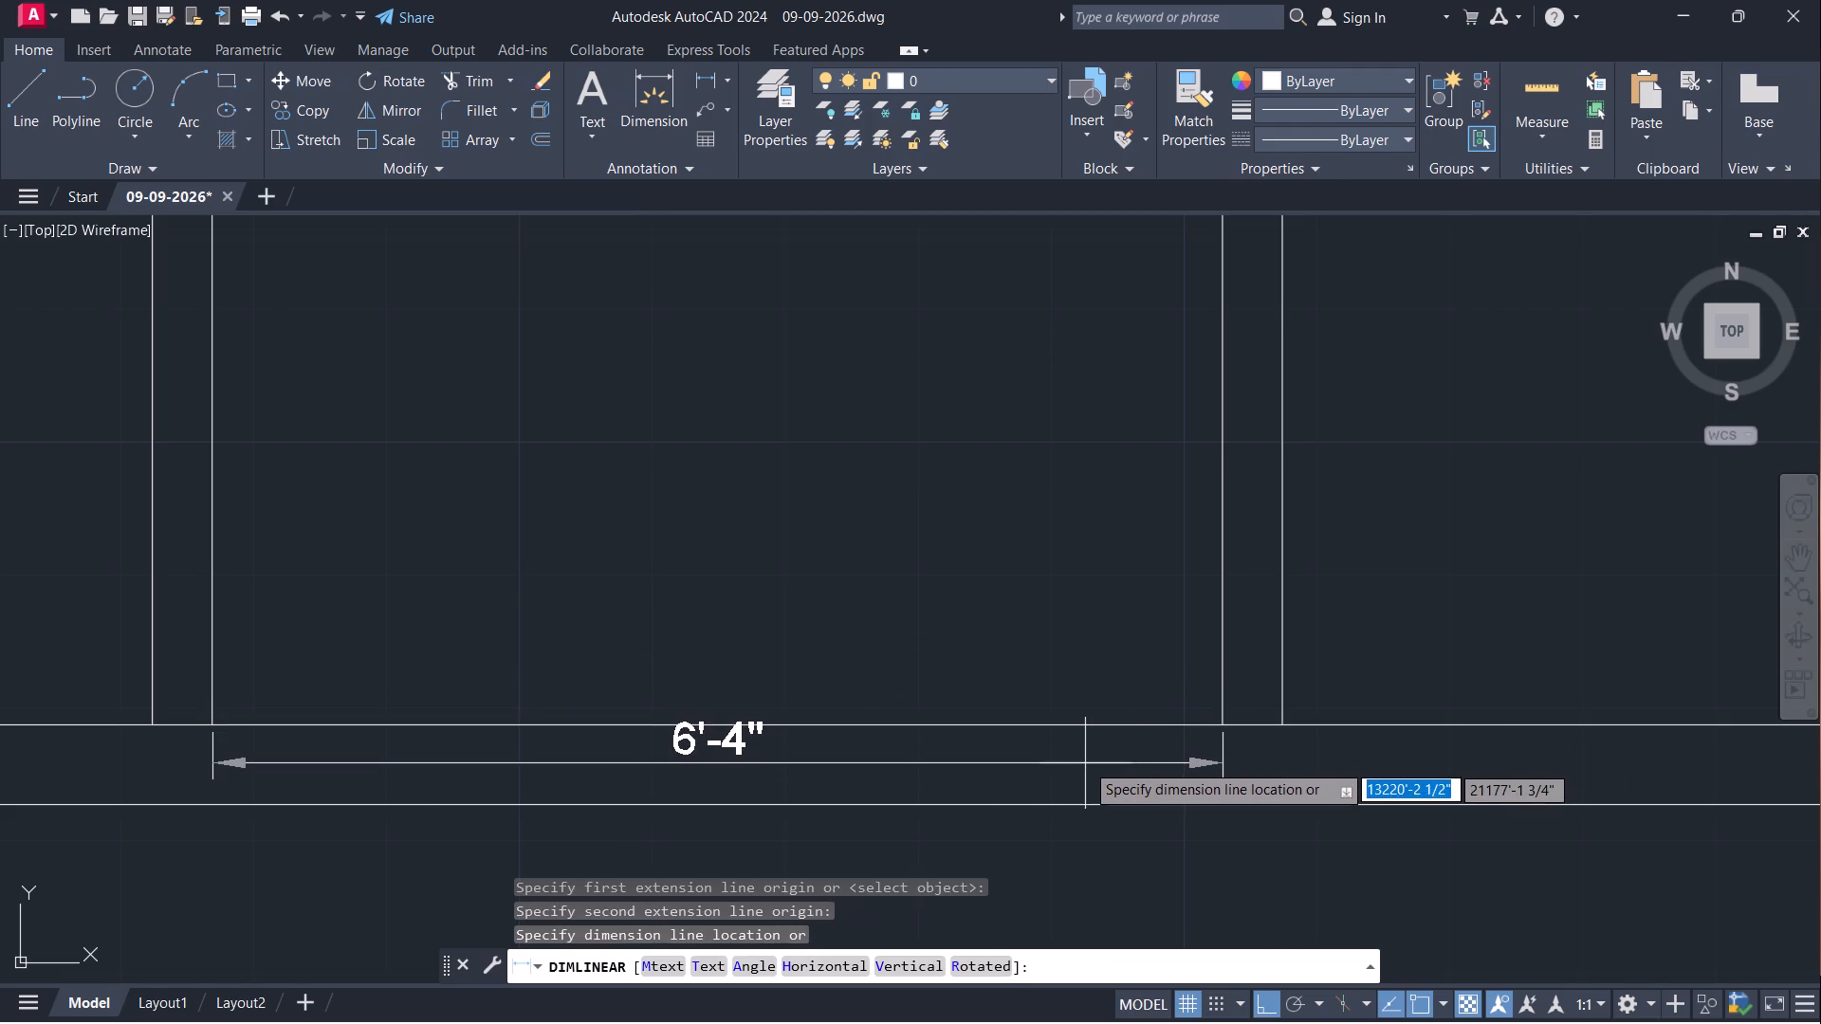
pyautogui.press('Escape')
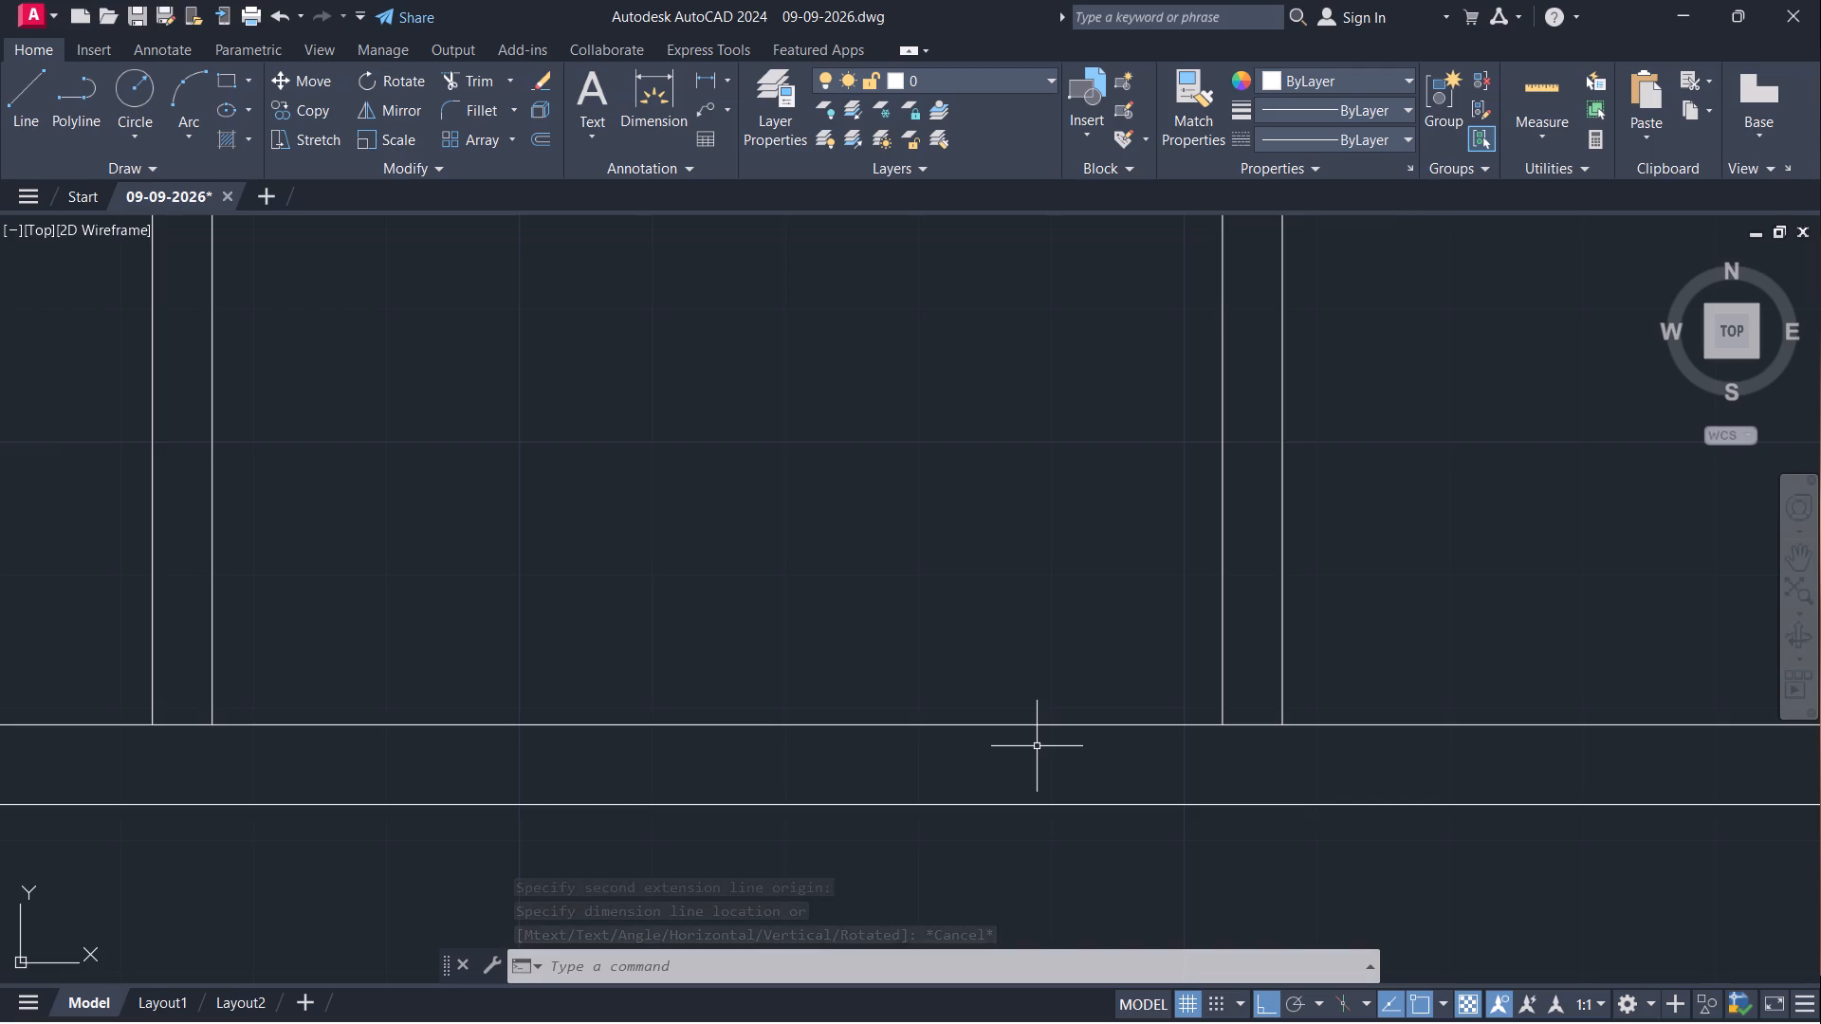
# Draw jamb lines for a 4' entrance through the bottom outer wall, starting 1' left of the lower-right room's partition.
pyautogui.press('l')
pyautogui.press('Return')
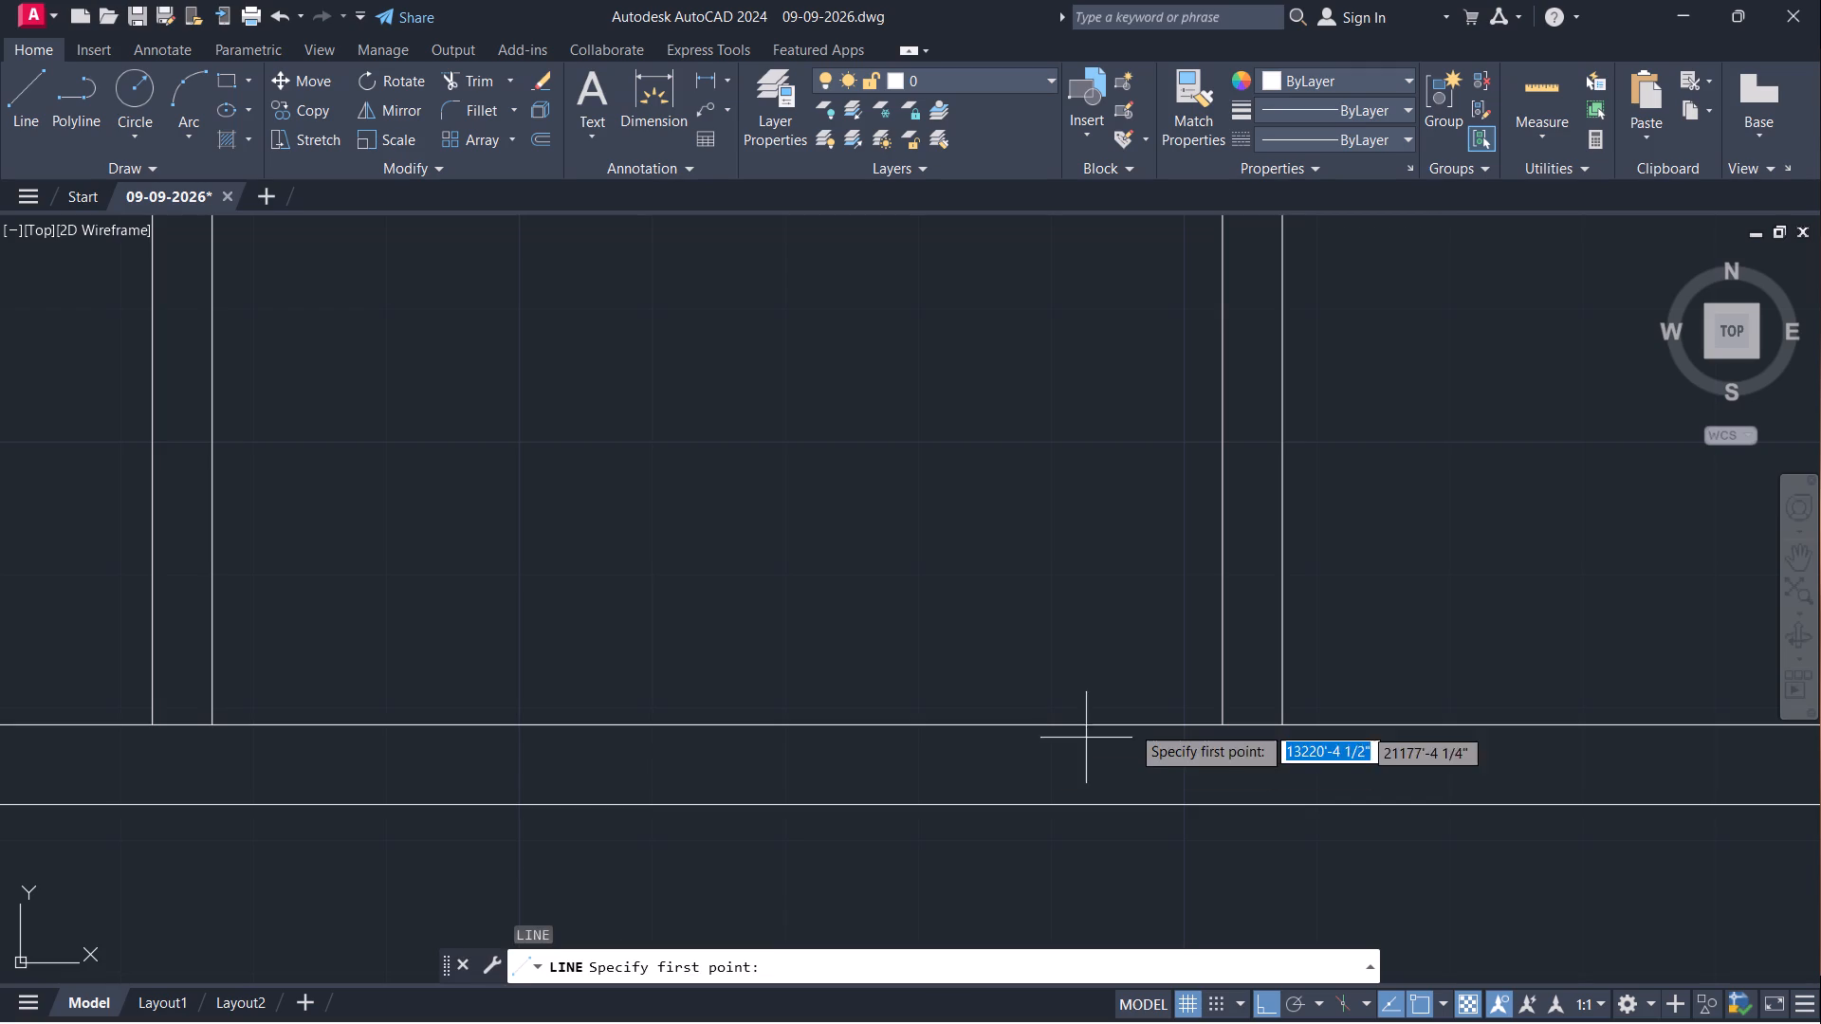
pyautogui.click(1218, 722)
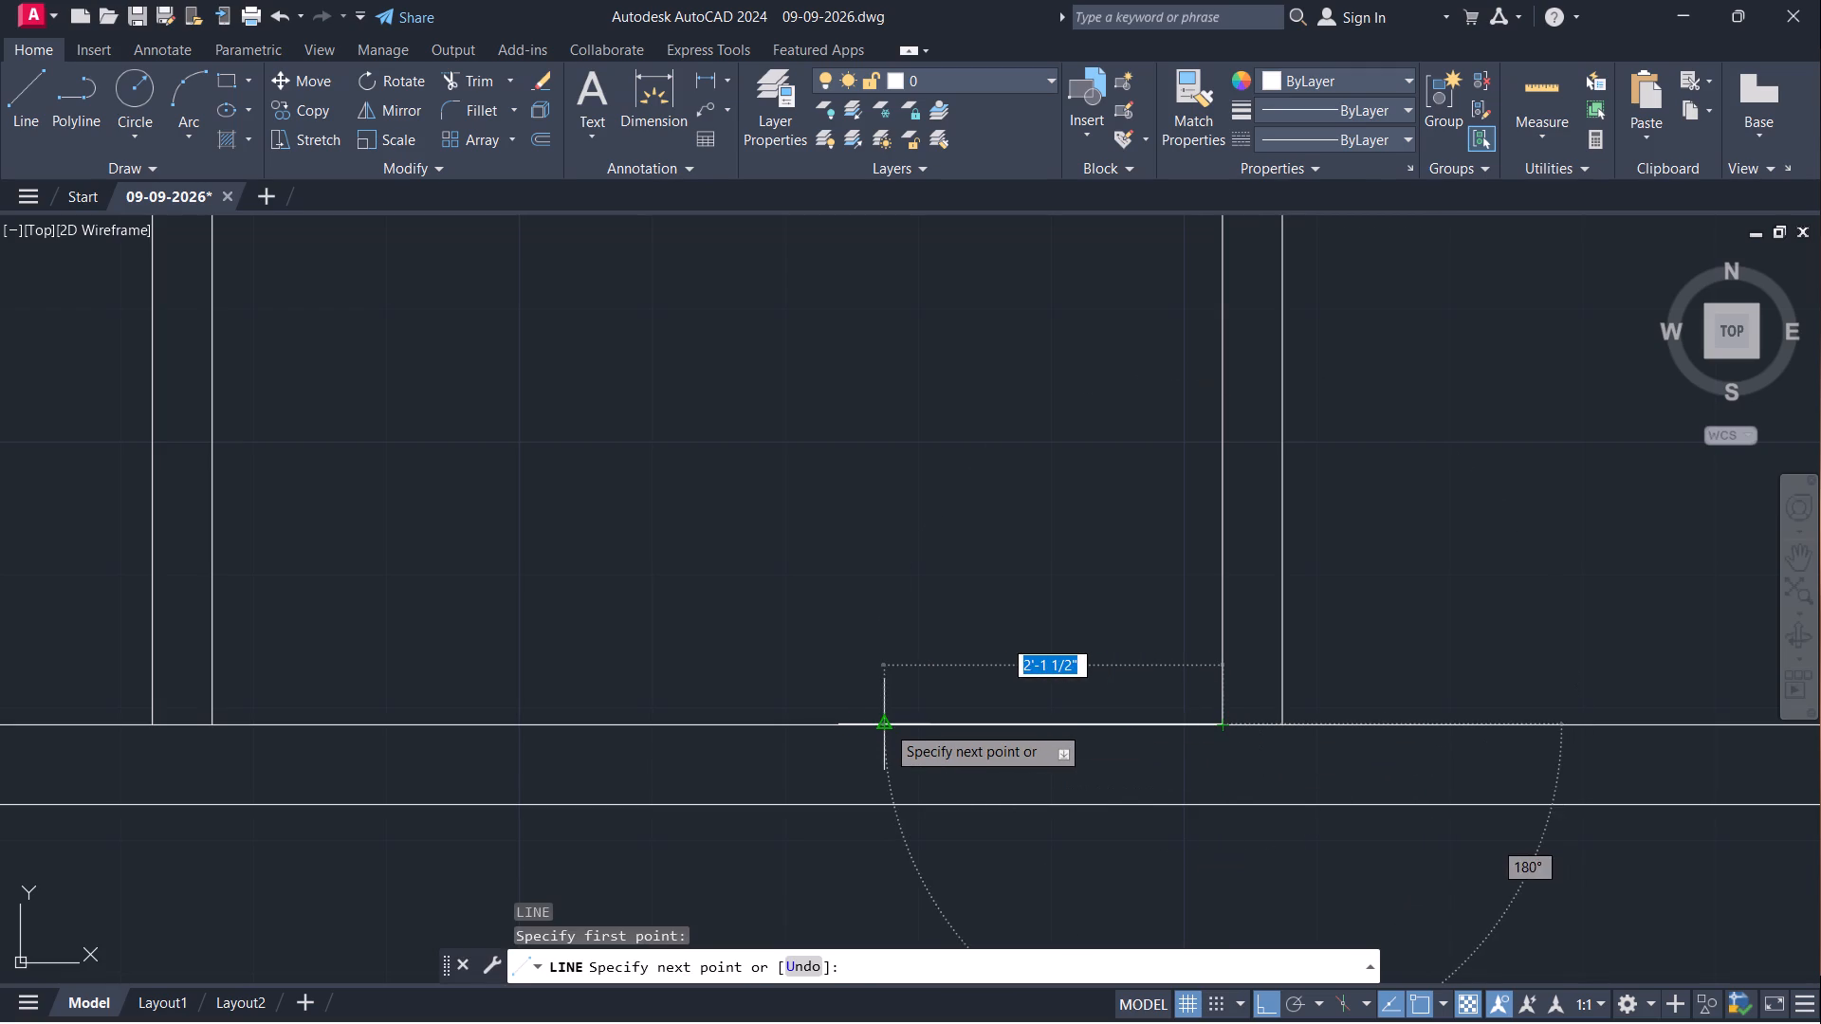
pyautogui.write("1'")
pyautogui.press('Return')
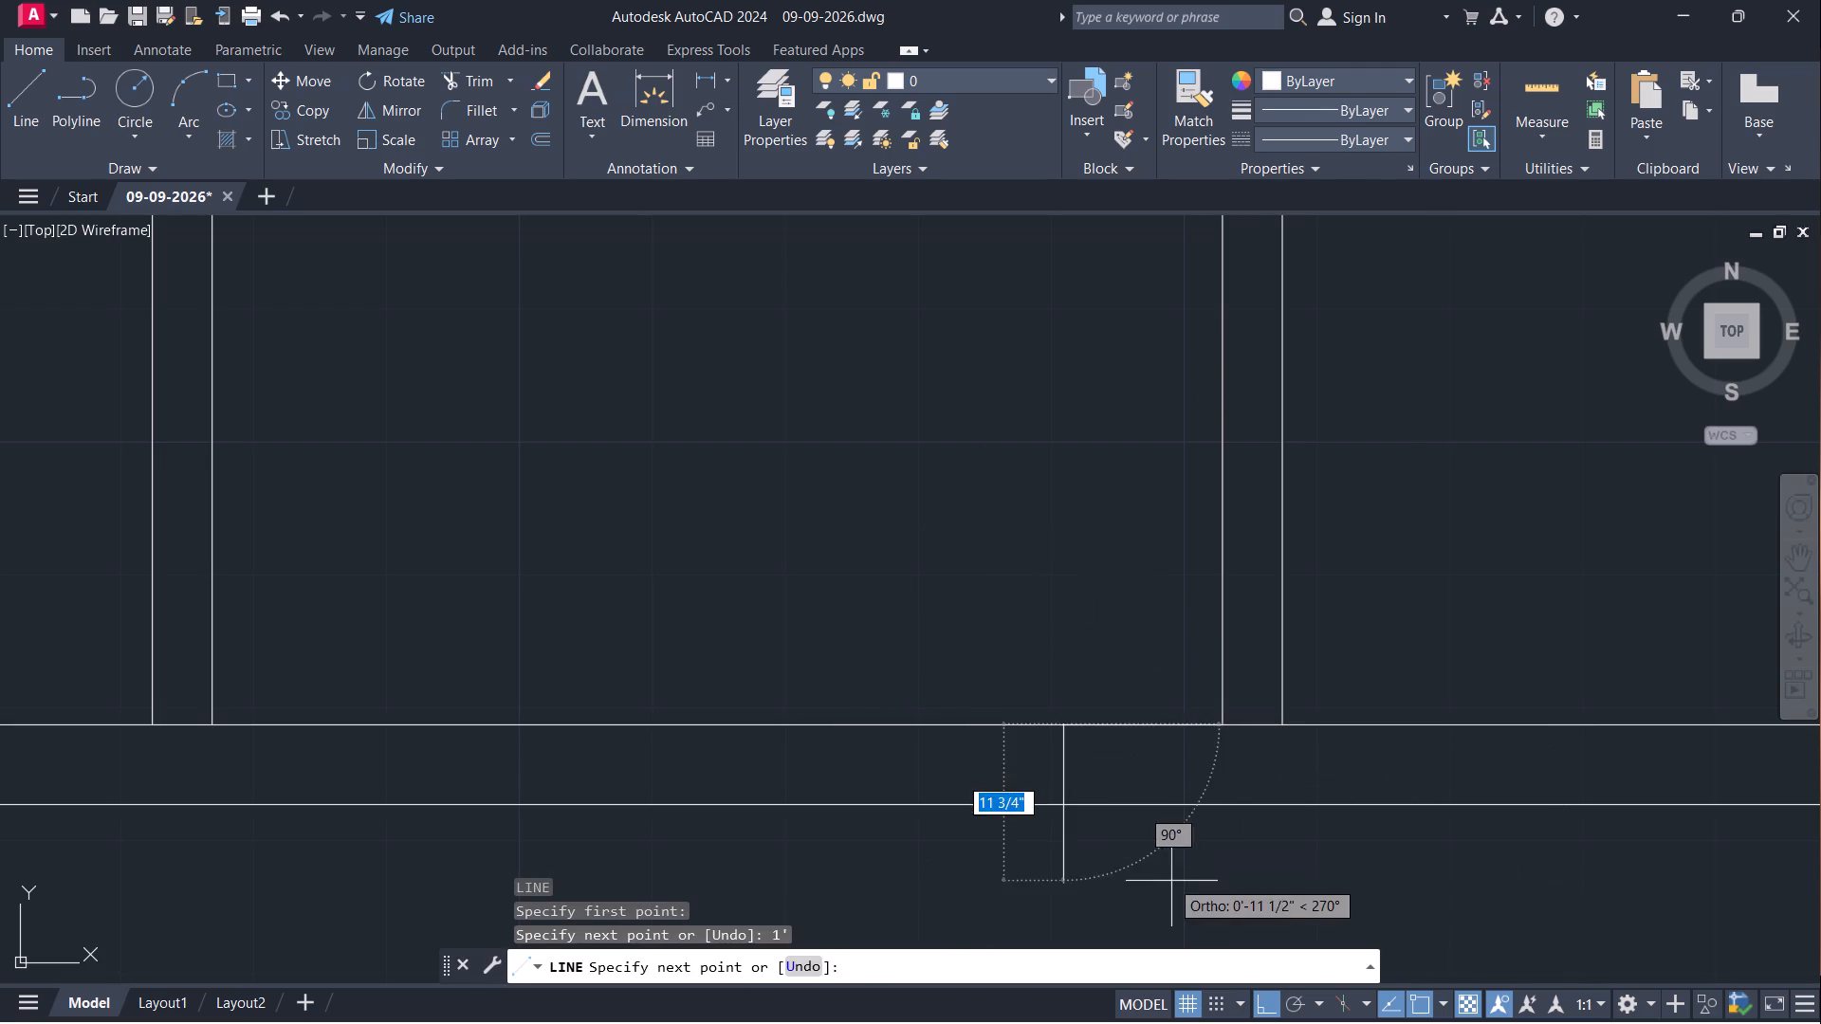
pyautogui.click(1060, 801)
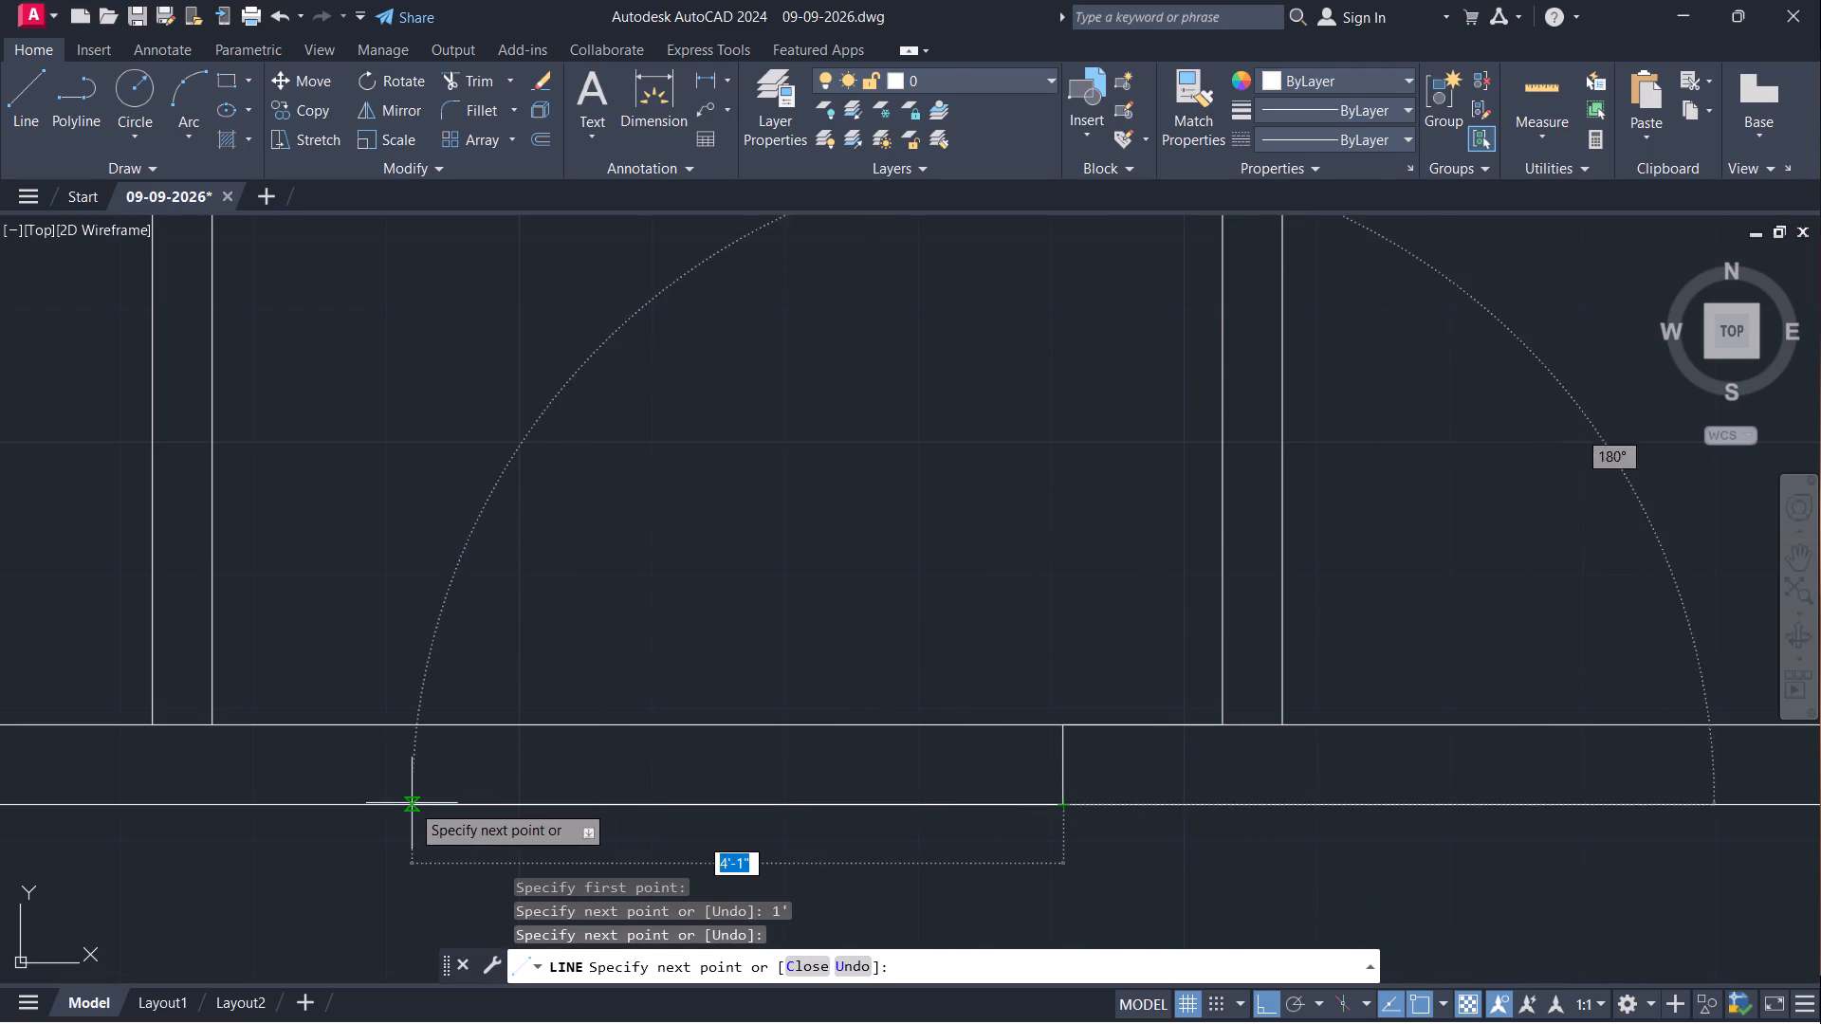
pyautogui.write("4'")
pyautogui.press('Return')
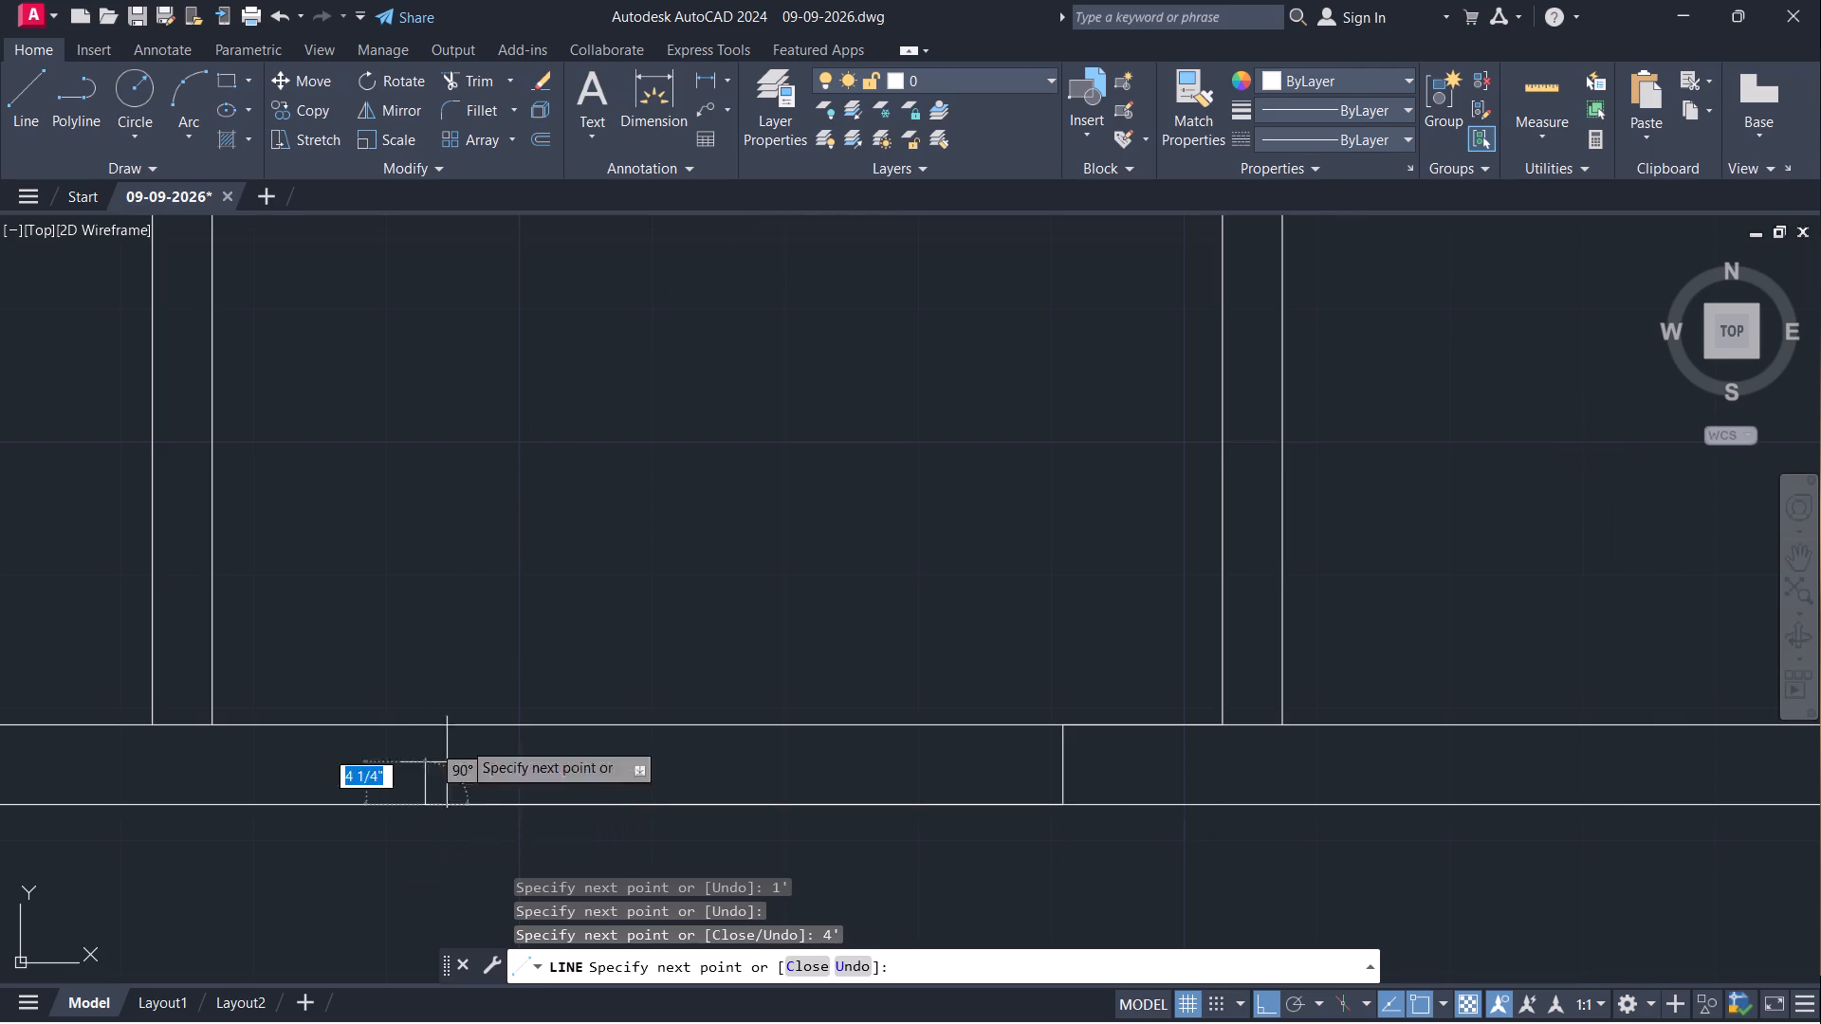
pyautogui.click(428, 723)
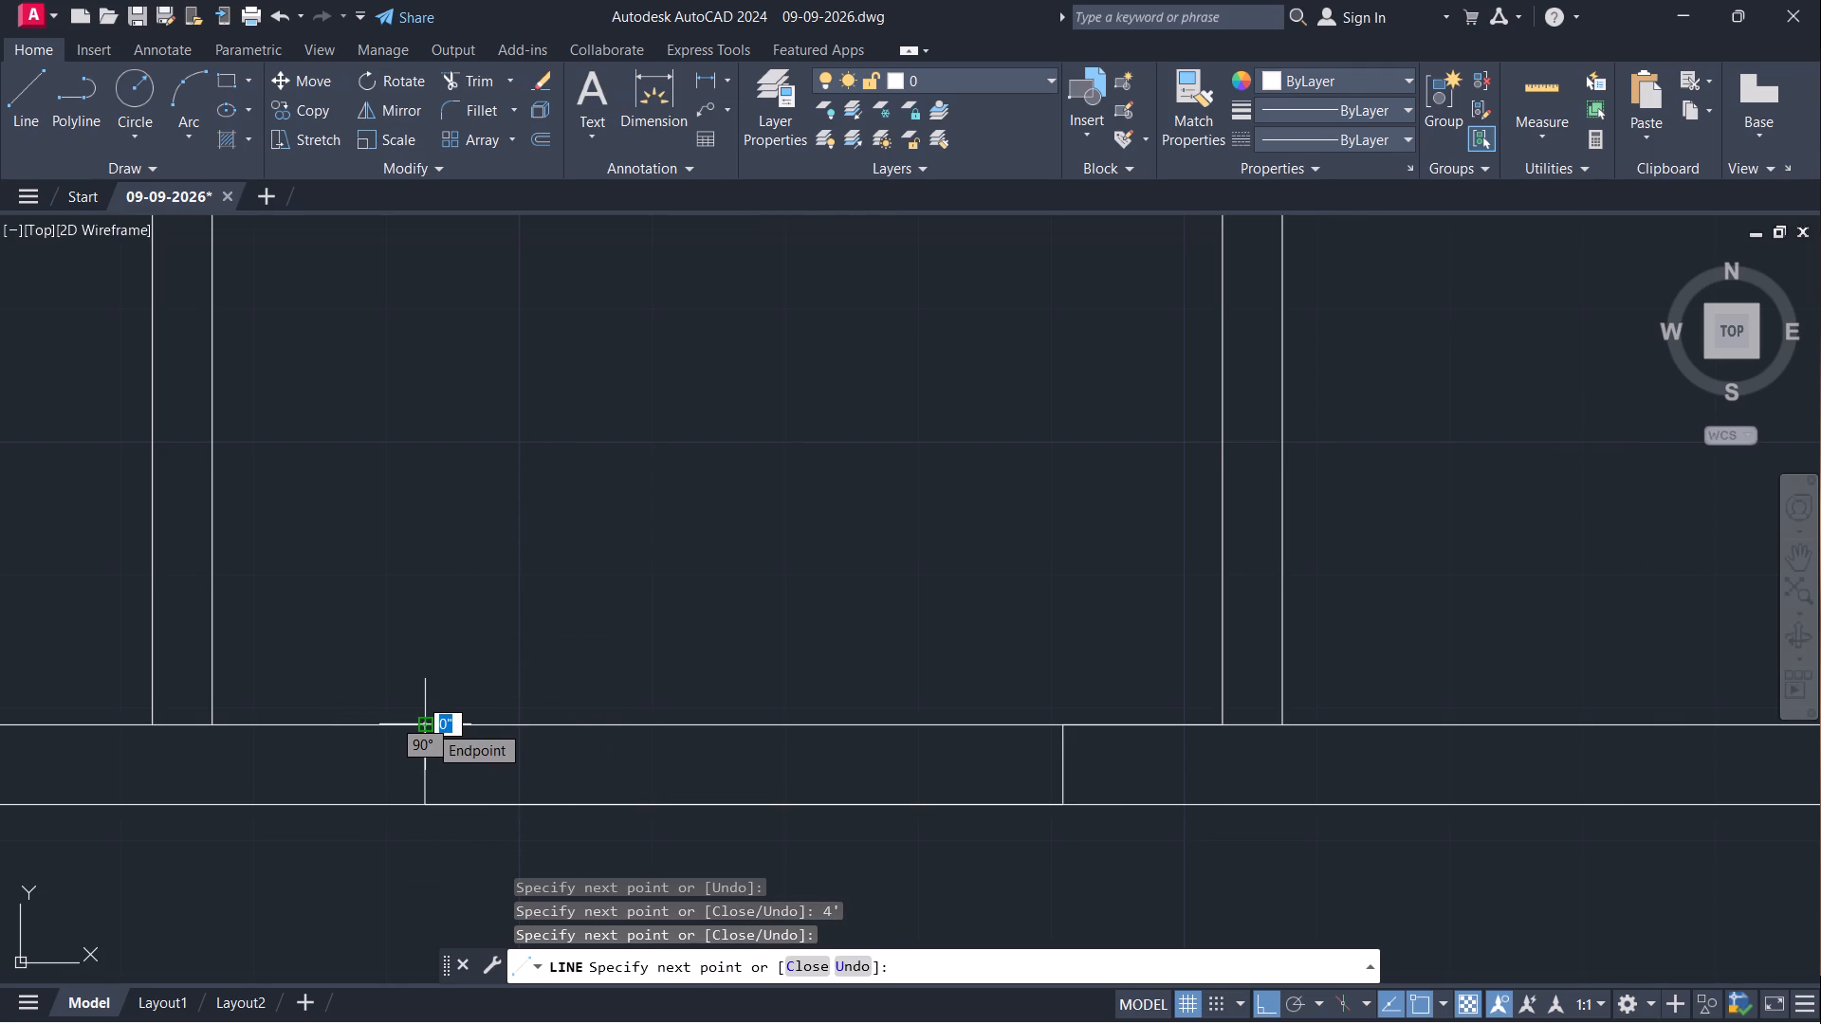
pyautogui.press('Escape')
# Trim the wall lines inside the bottom entrance and the door openings of the two lower rooms.
pyautogui.scroll(-4, 677, 647)
pyautogui.moveTo(682, 647); pyautogui.dragTo(685, 602)
pyautogui.moveTo(680, 600); pyautogui.dragTo(749, 735, button='middle')
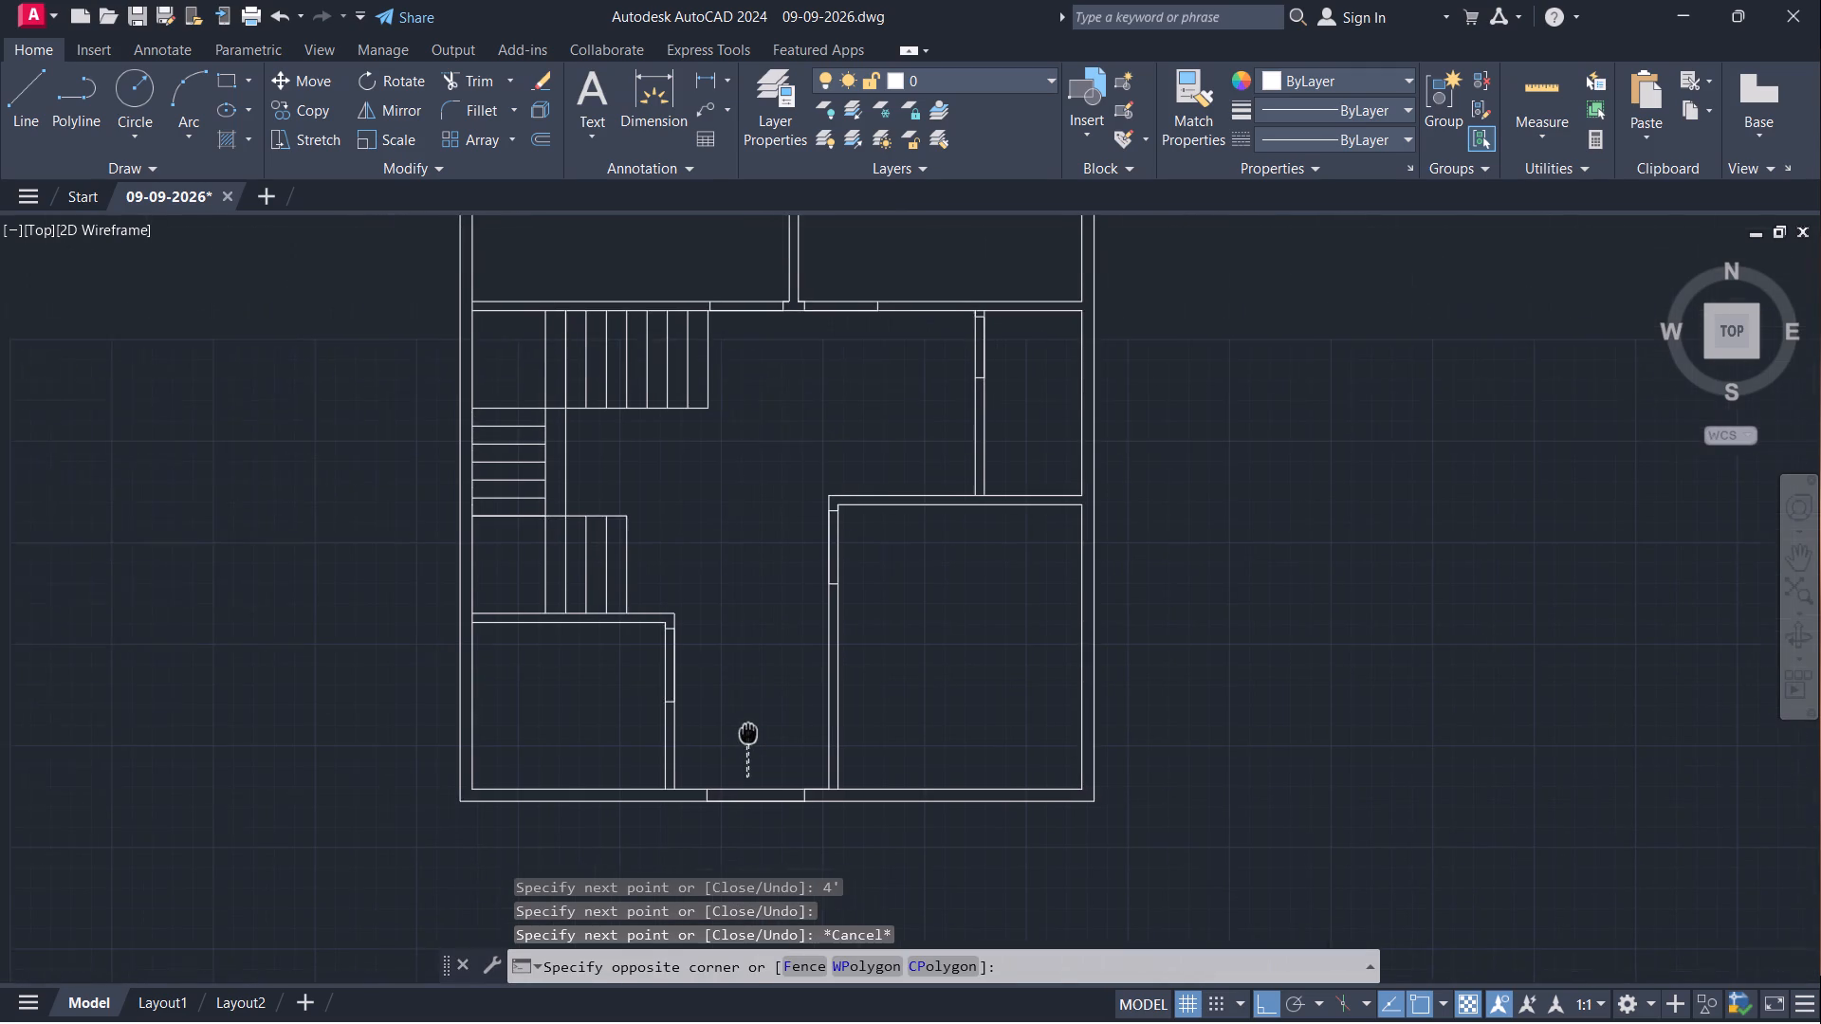
pyautogui.moveTo(749, 735); pyautogui.dragTo(765, 727, button='middle')
pyautogui.write('tr')
pyautogui.press('Return')
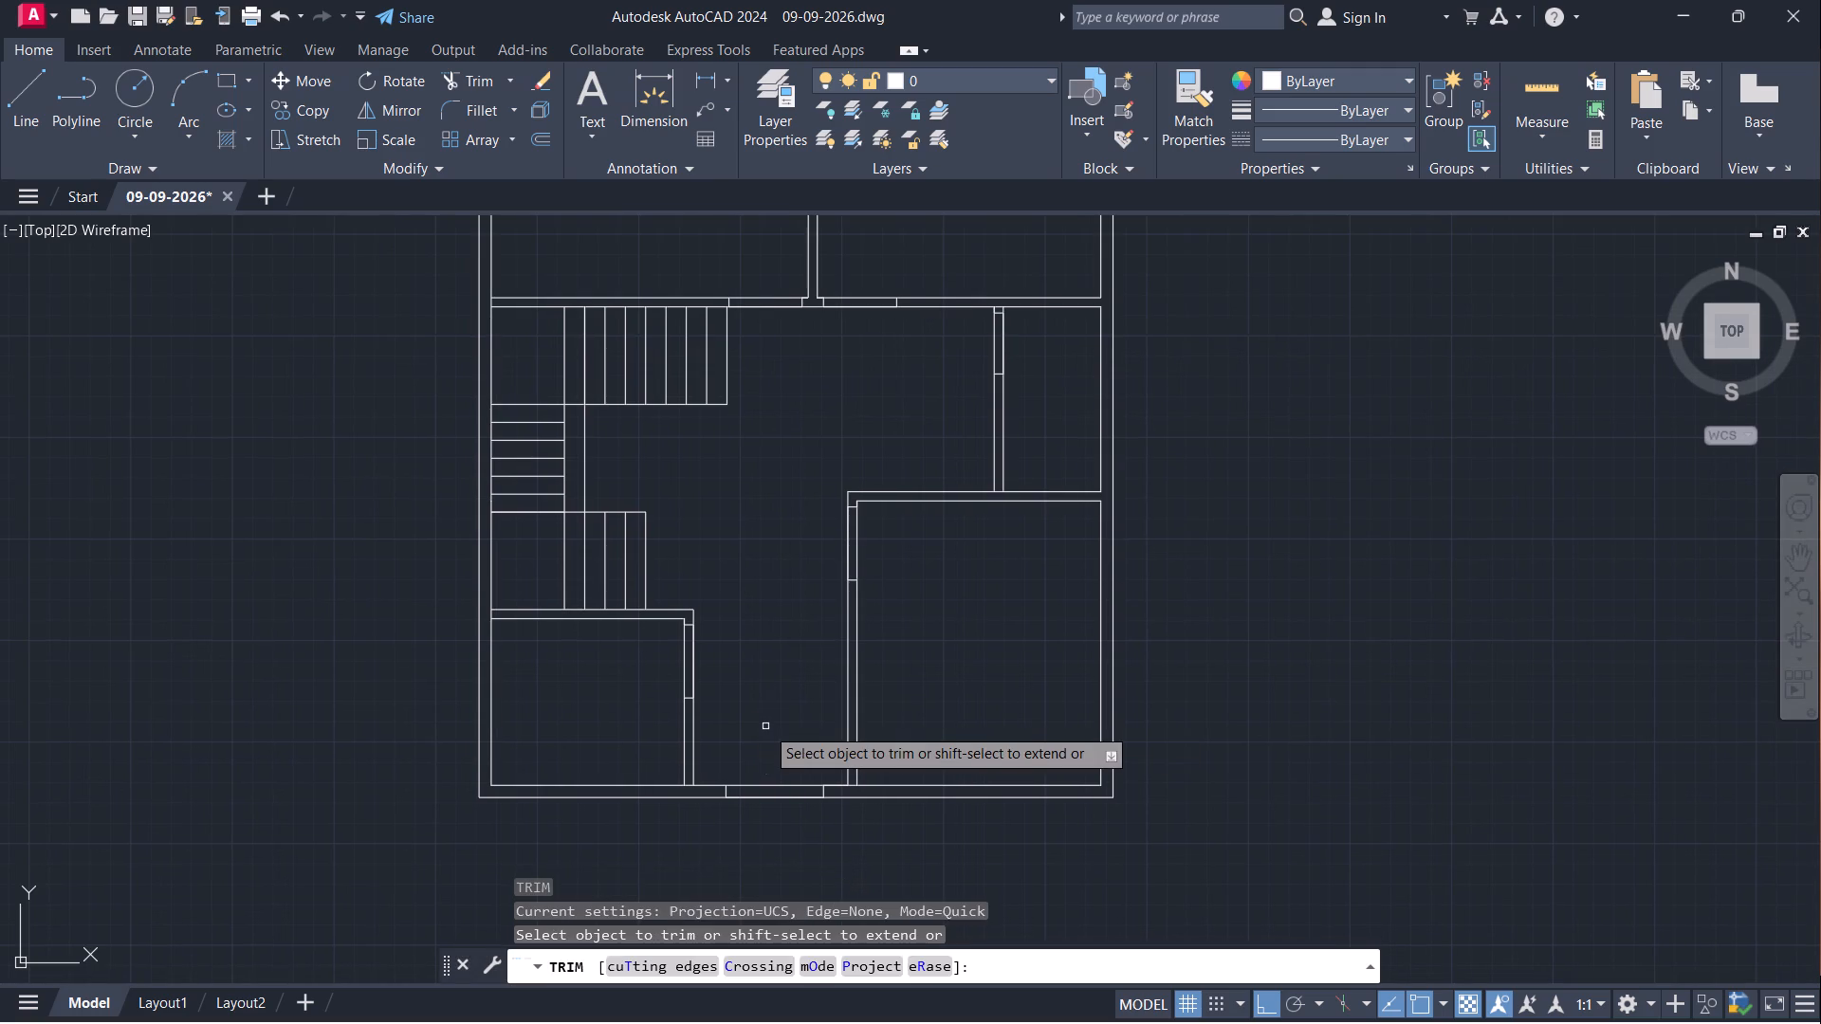
pyautogui.moveTo(788, 756); pyautogui.dragTo(754, 847)
pyautogui.moveTo(720, 654); pyautogui.dragTo(609, 663)
pyautogui.moveTo(890, 560); pyautogui.dragTo(811, 560)
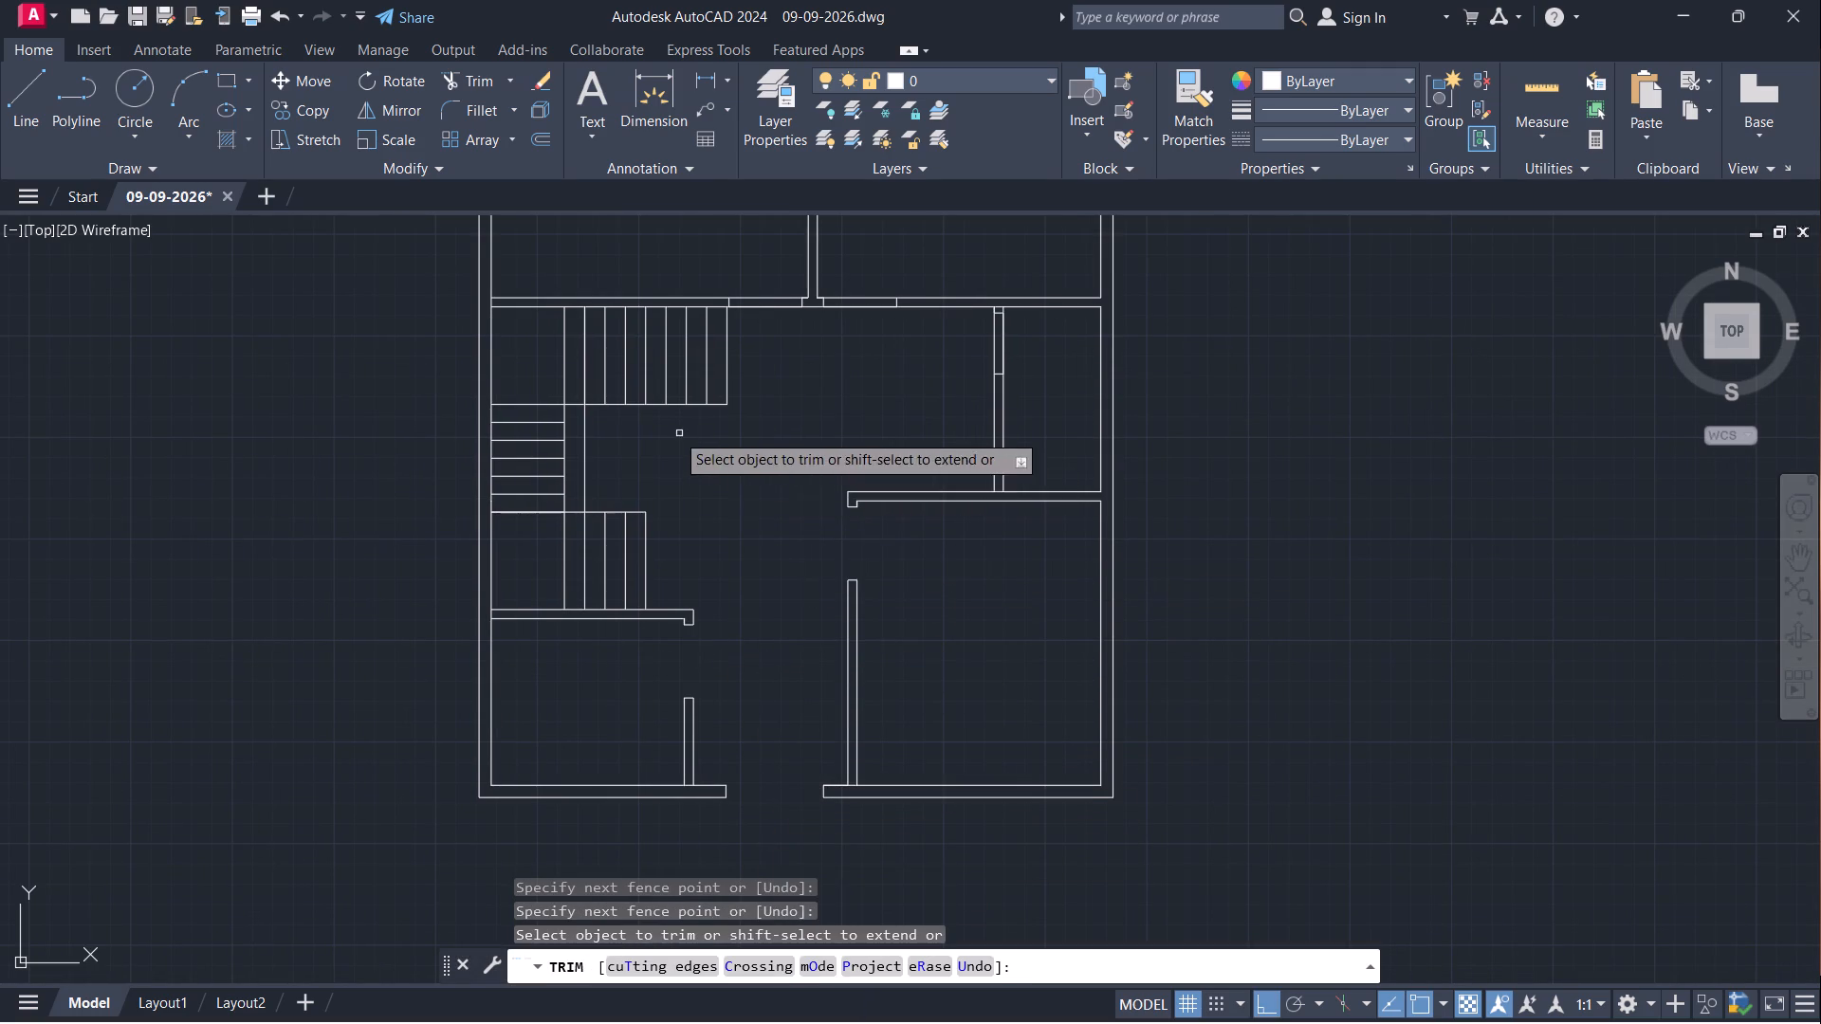
# Trim the wall lines inside the small right room's and two upper rooms' door openings, plus the line across the small room's partition stub.
pyautogui.moveTo(1023, 340); pyautogui.dragTo(958, 341)
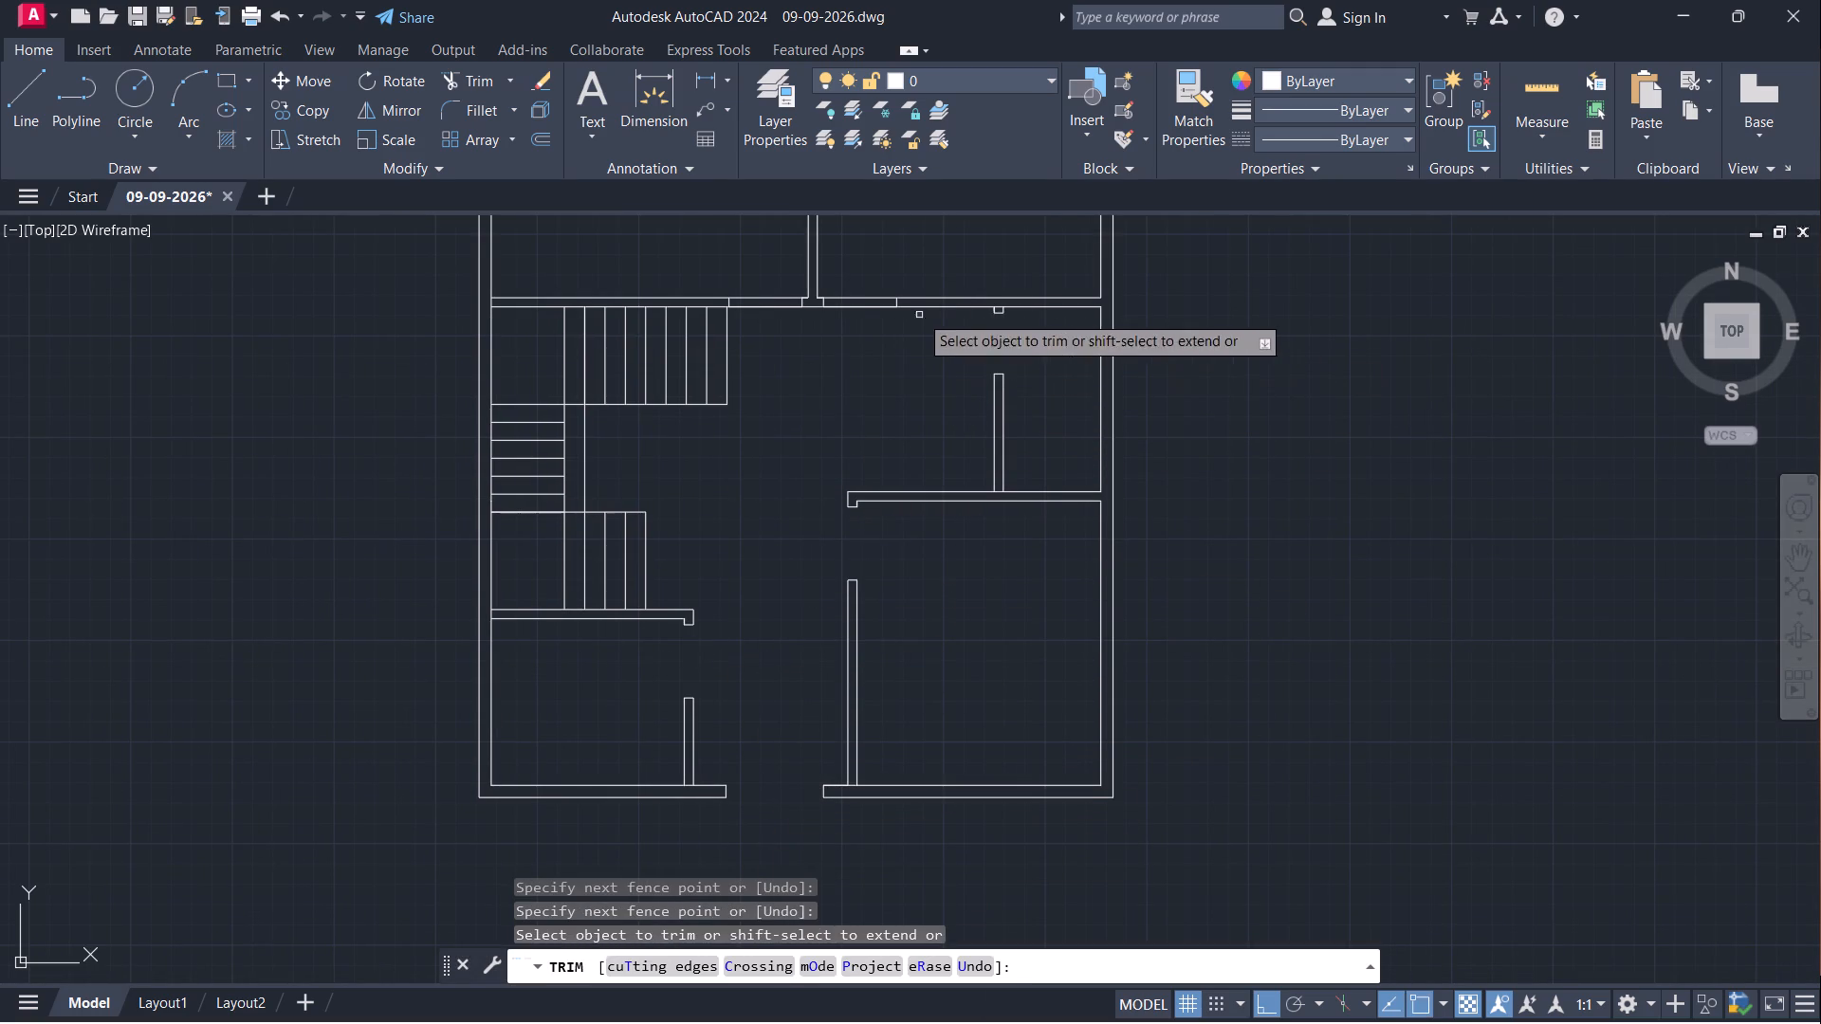
pyautogui.moveTo(864, 283); pyautogui.dragTo(872, 339)
pyautogui.moveTo(766, 262); pyautogui.dragTo(757, 325)
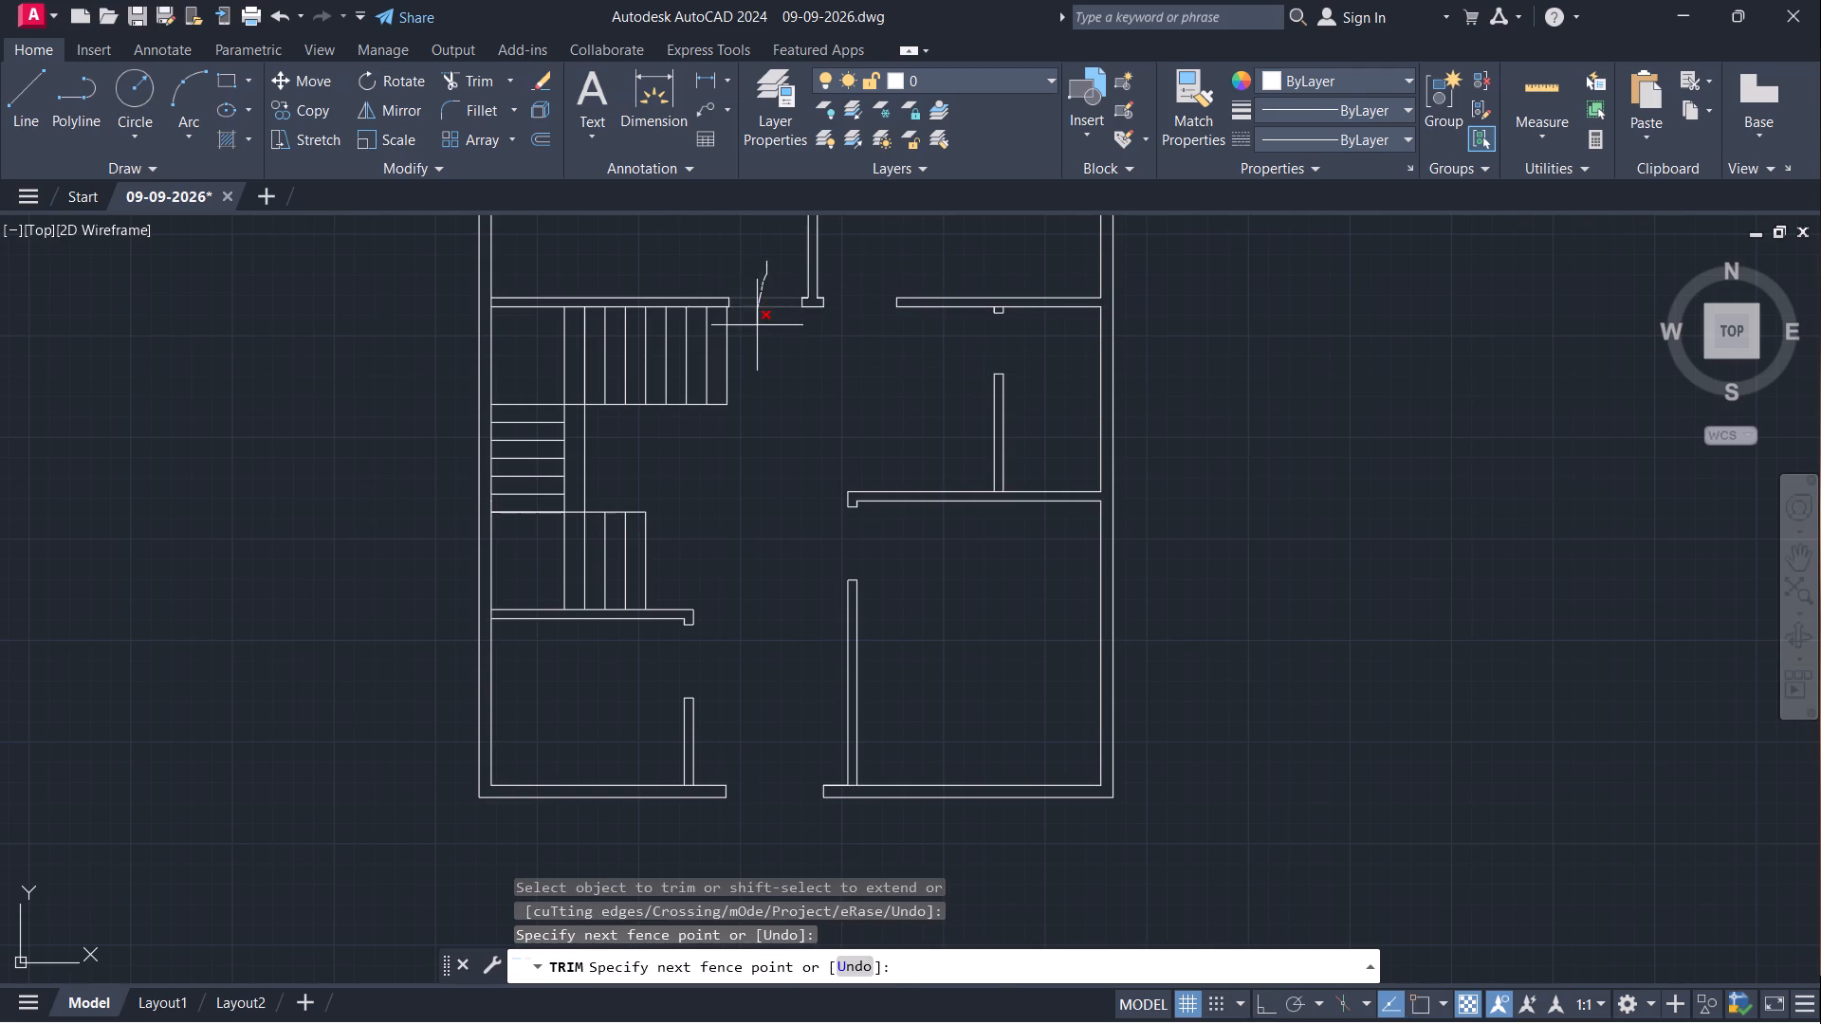
pyautogui.moveTo(757, 325); pyautogui.dragTo(759, 340)
pyautogui.scroll(3, 973, 298)
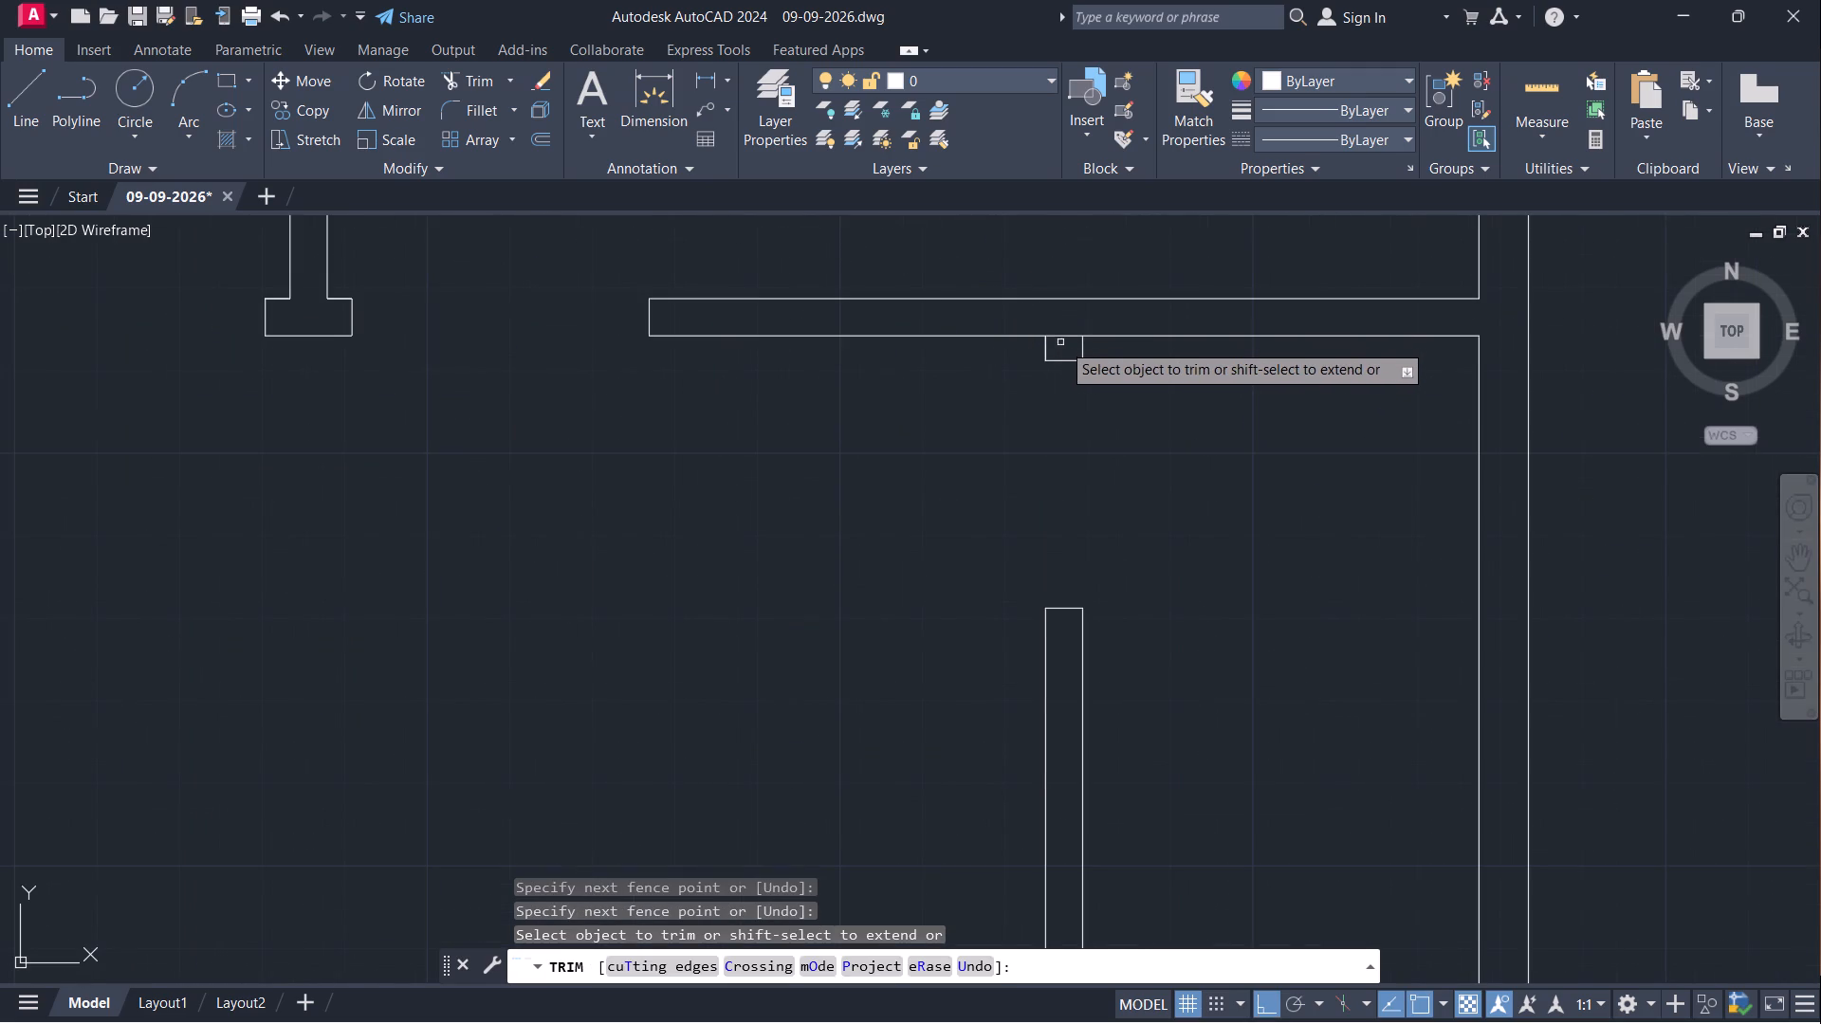
pyautogui.click(1062, 333)
pyautogui.scroll(-3, 852, 489)
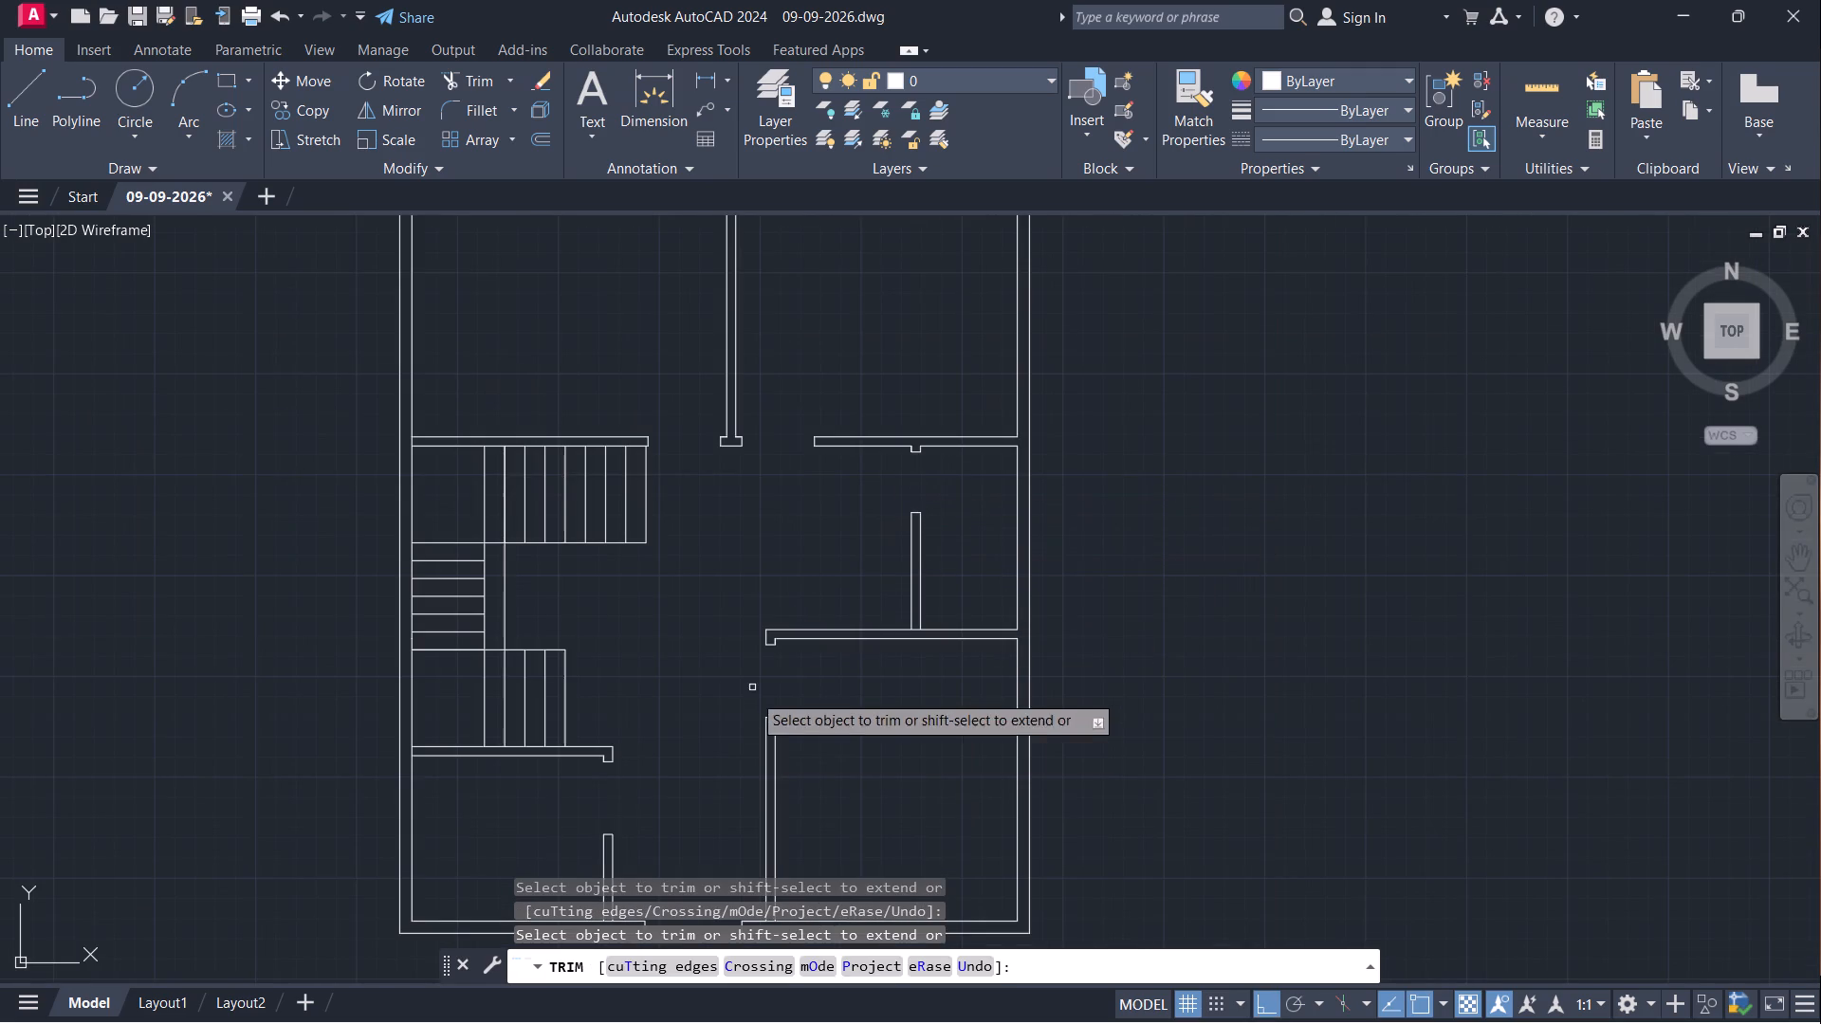
pyautogui.moveTo(704, 730); pyautogui.dragTo(739, 686, button='middle')
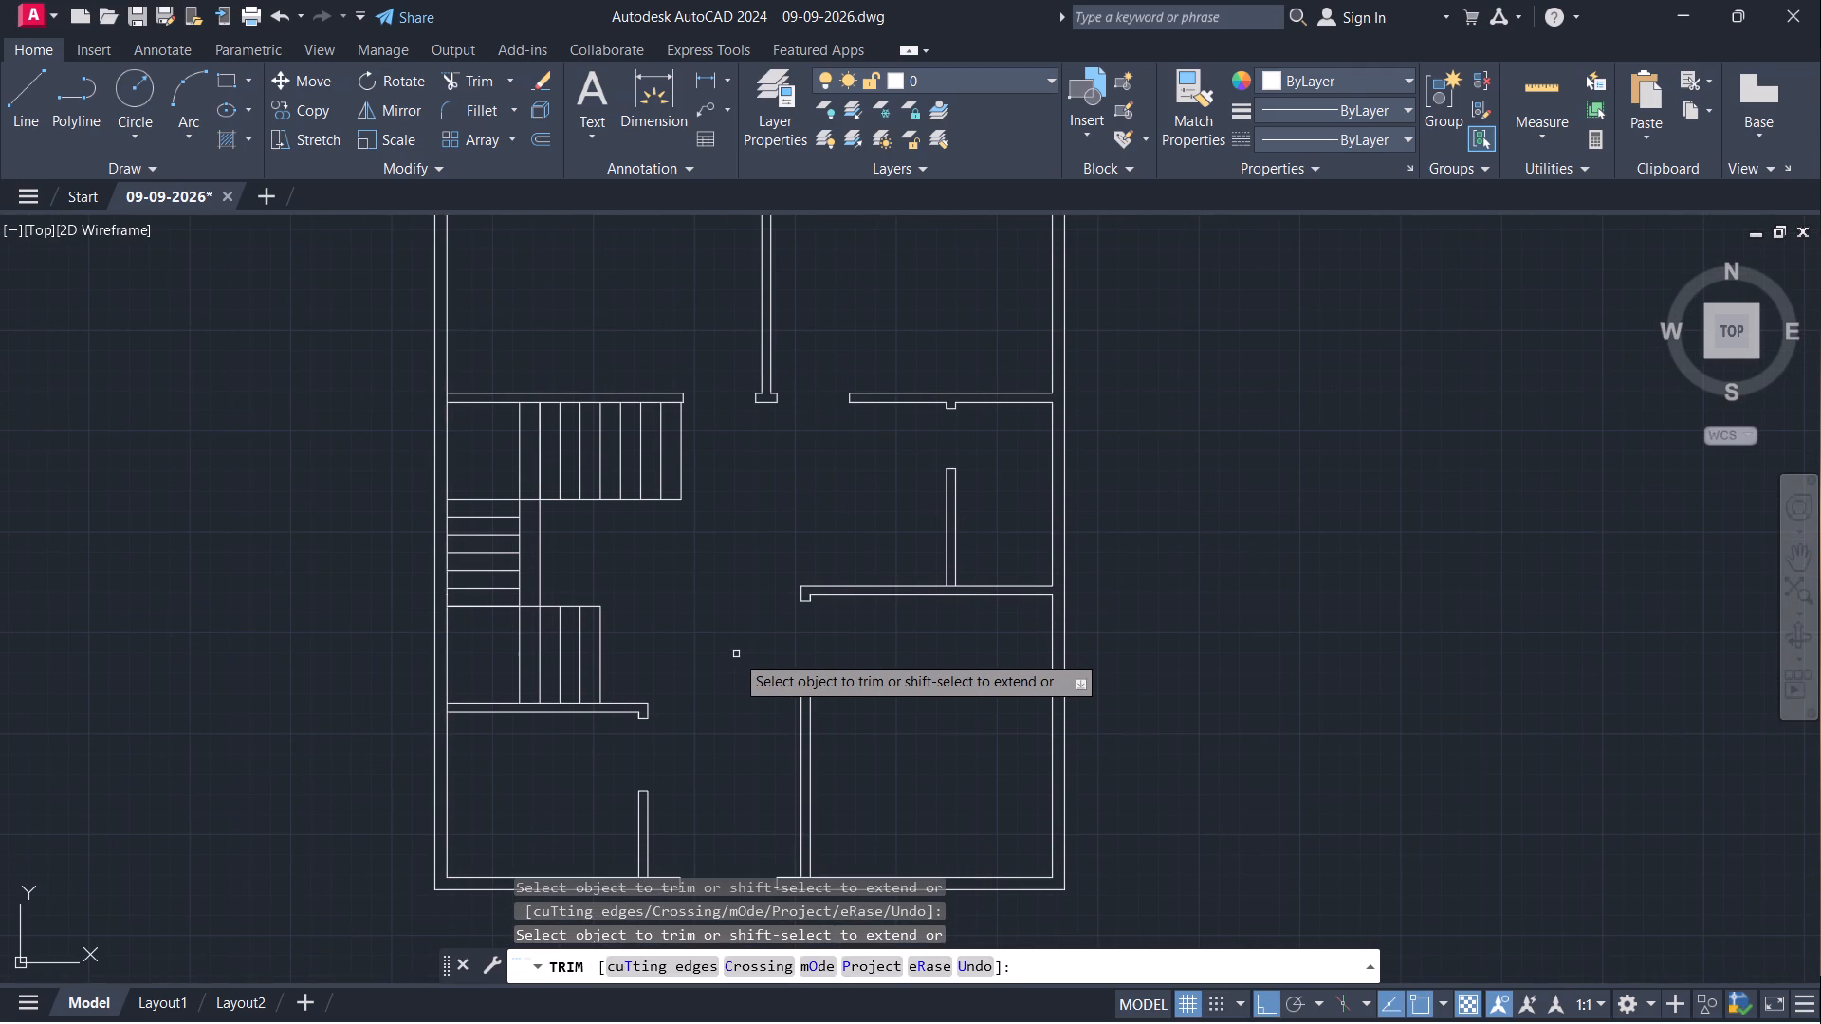
pyautogui.press('Escape')
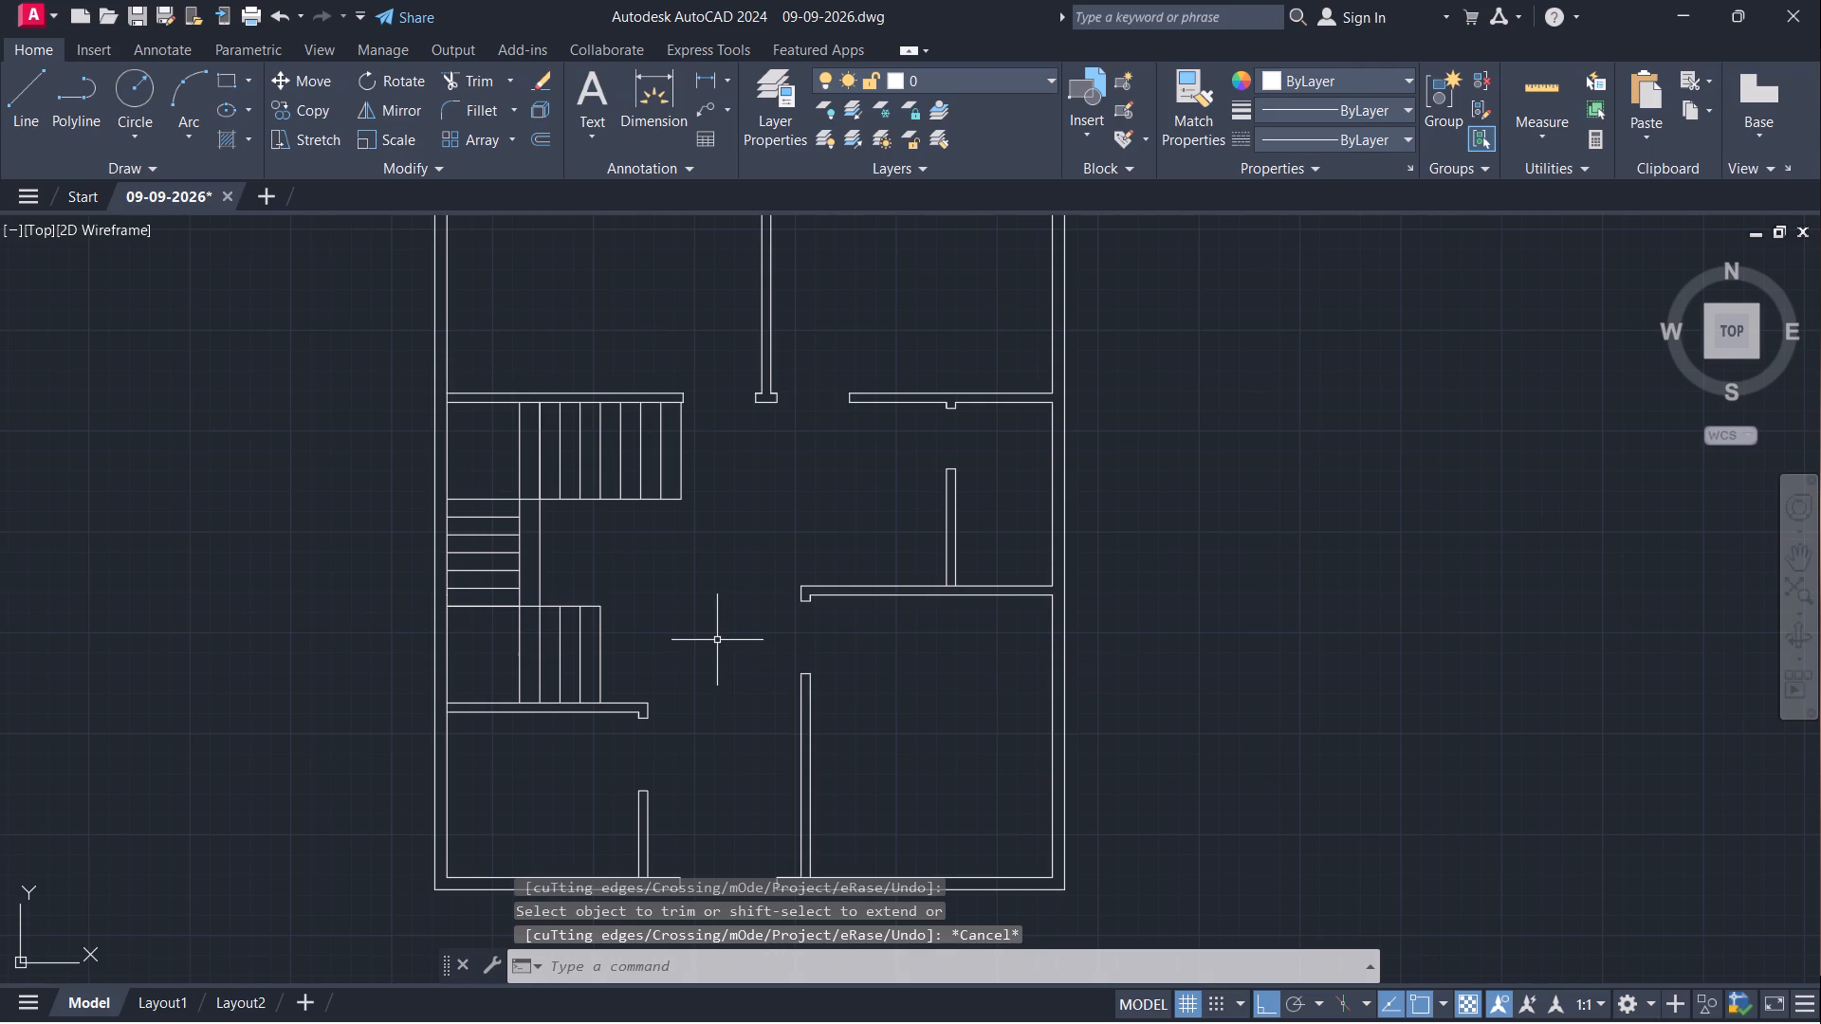
# Insert the recent Door block in the empty space outside the plan's right outer wall.
pyautogui.press('i')
pyautogui.press('Return')
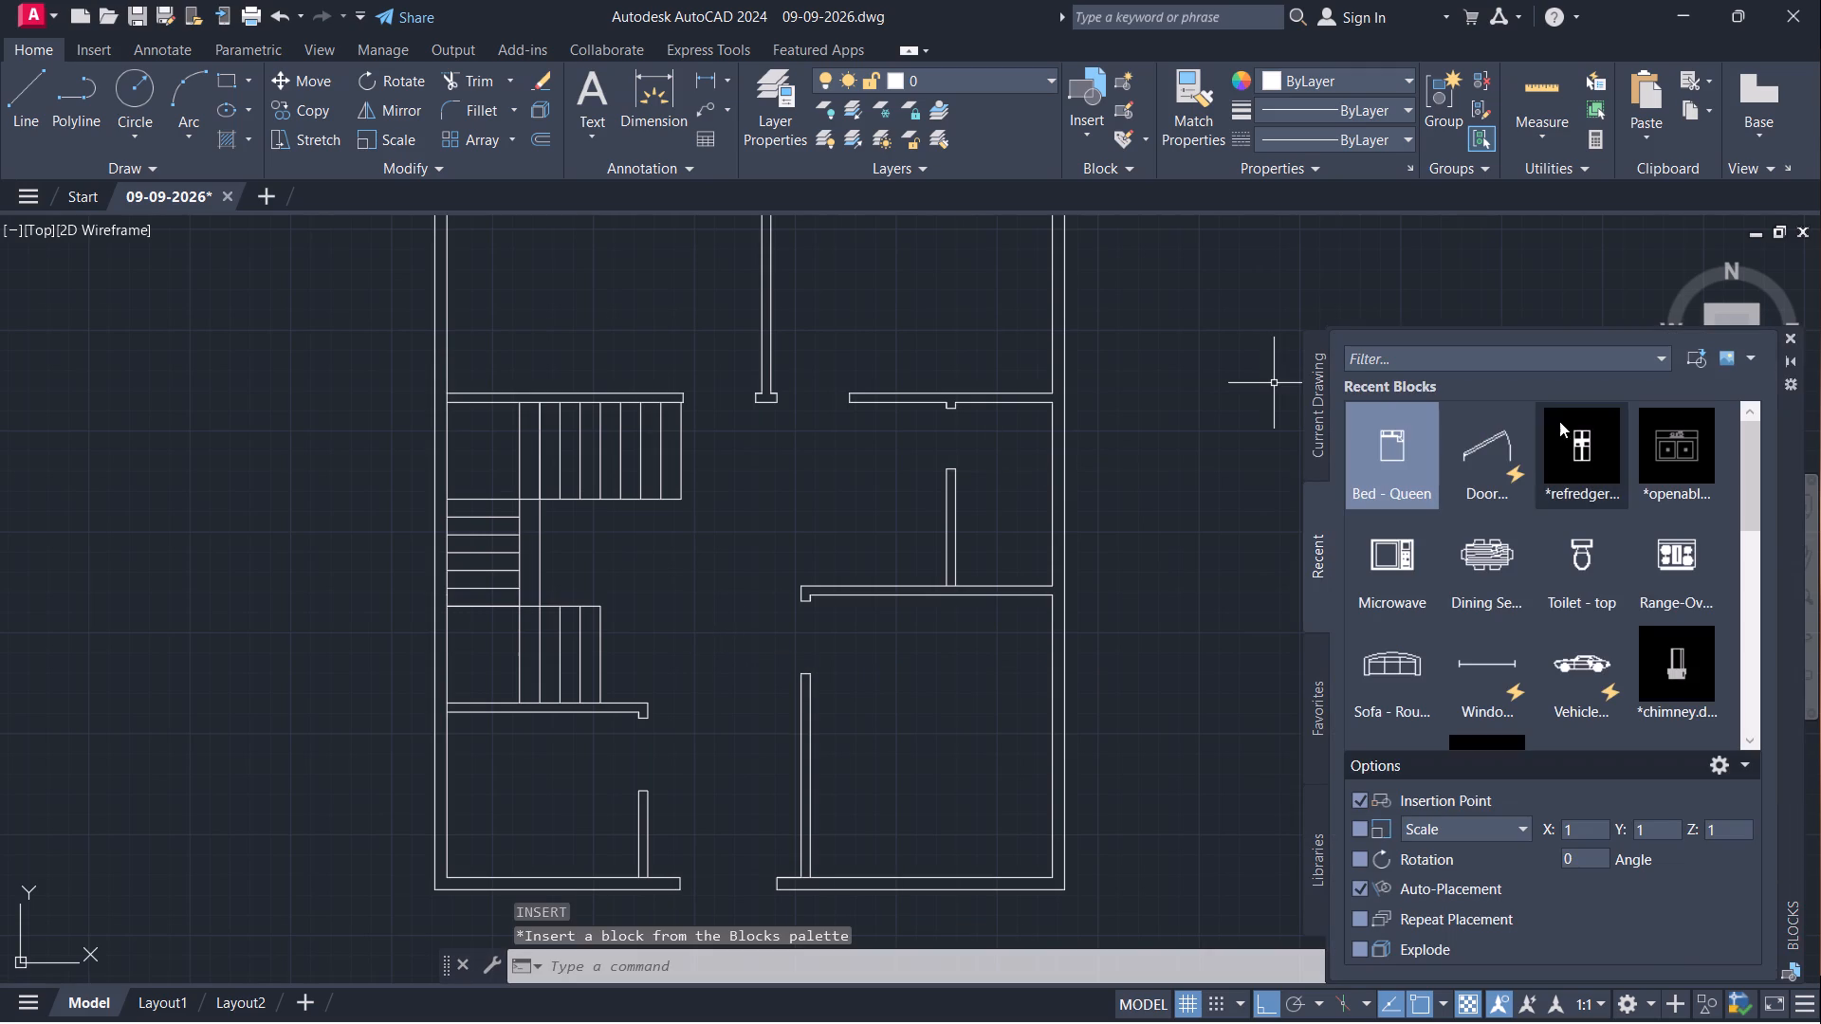
pyautogui.click(1508, 457)
pyautogui.click(1116, 494)
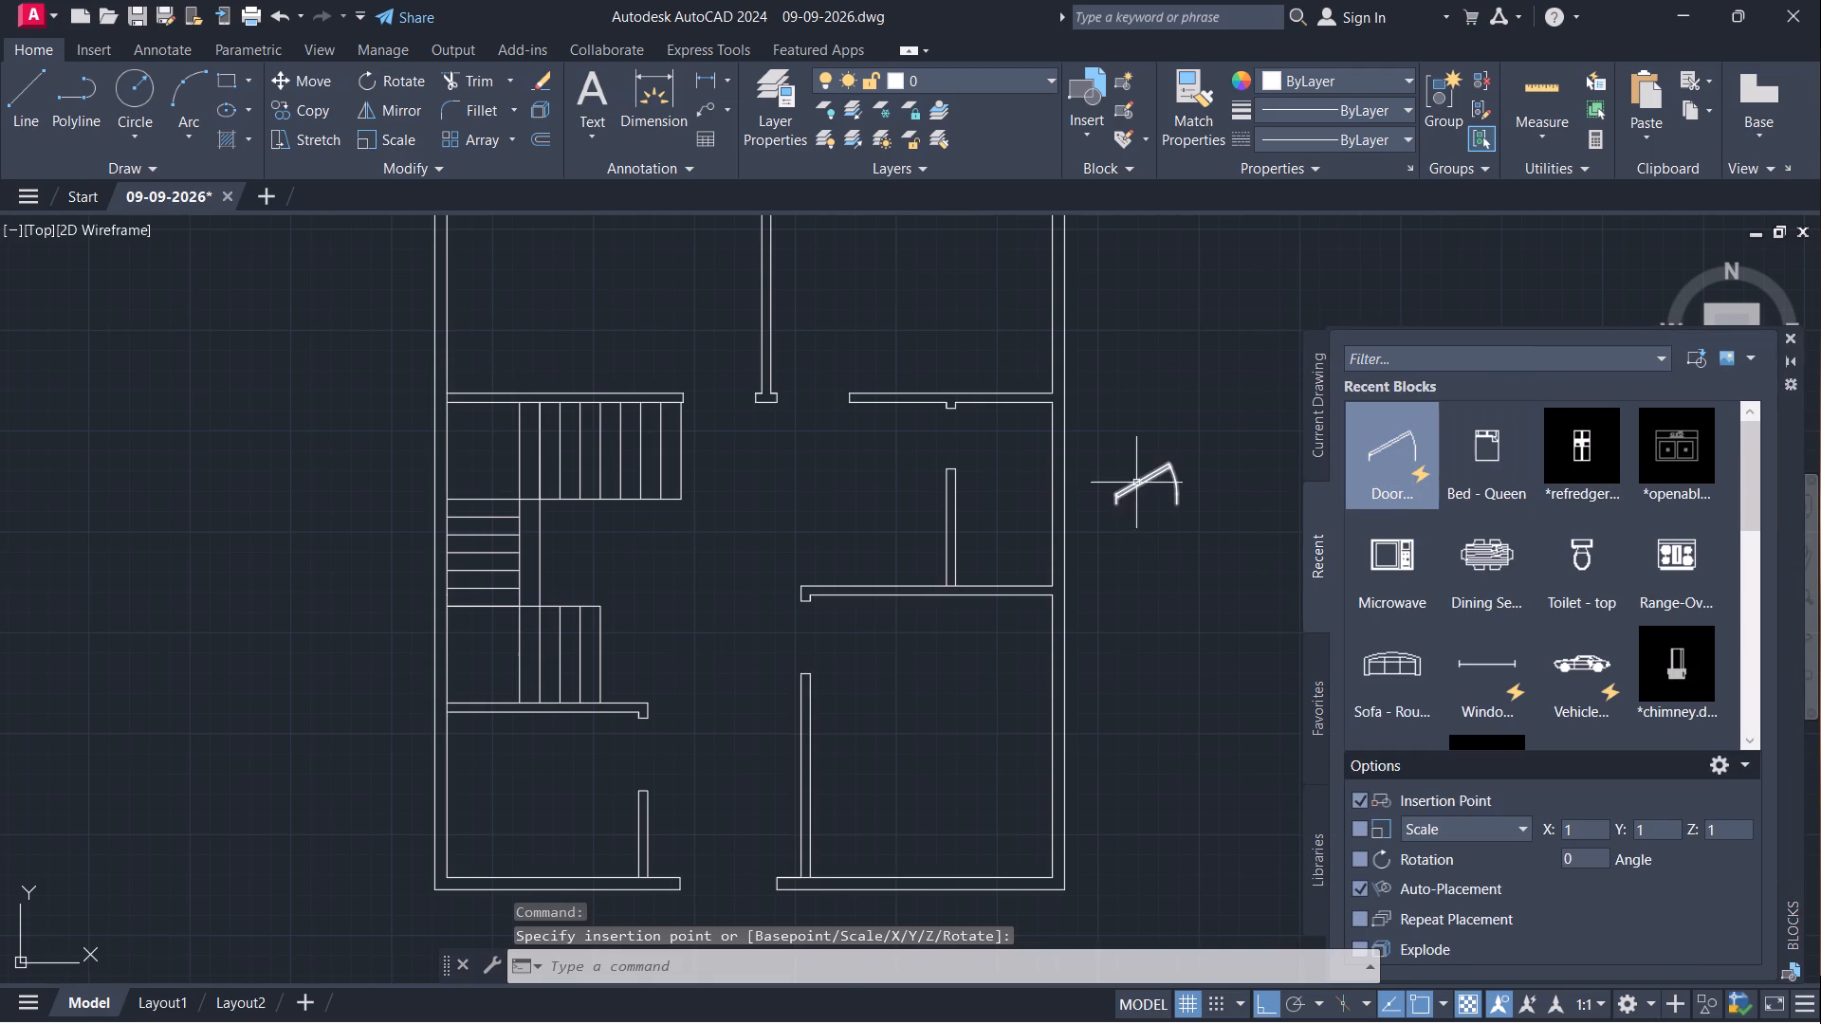
pyautogui.press('Escape')
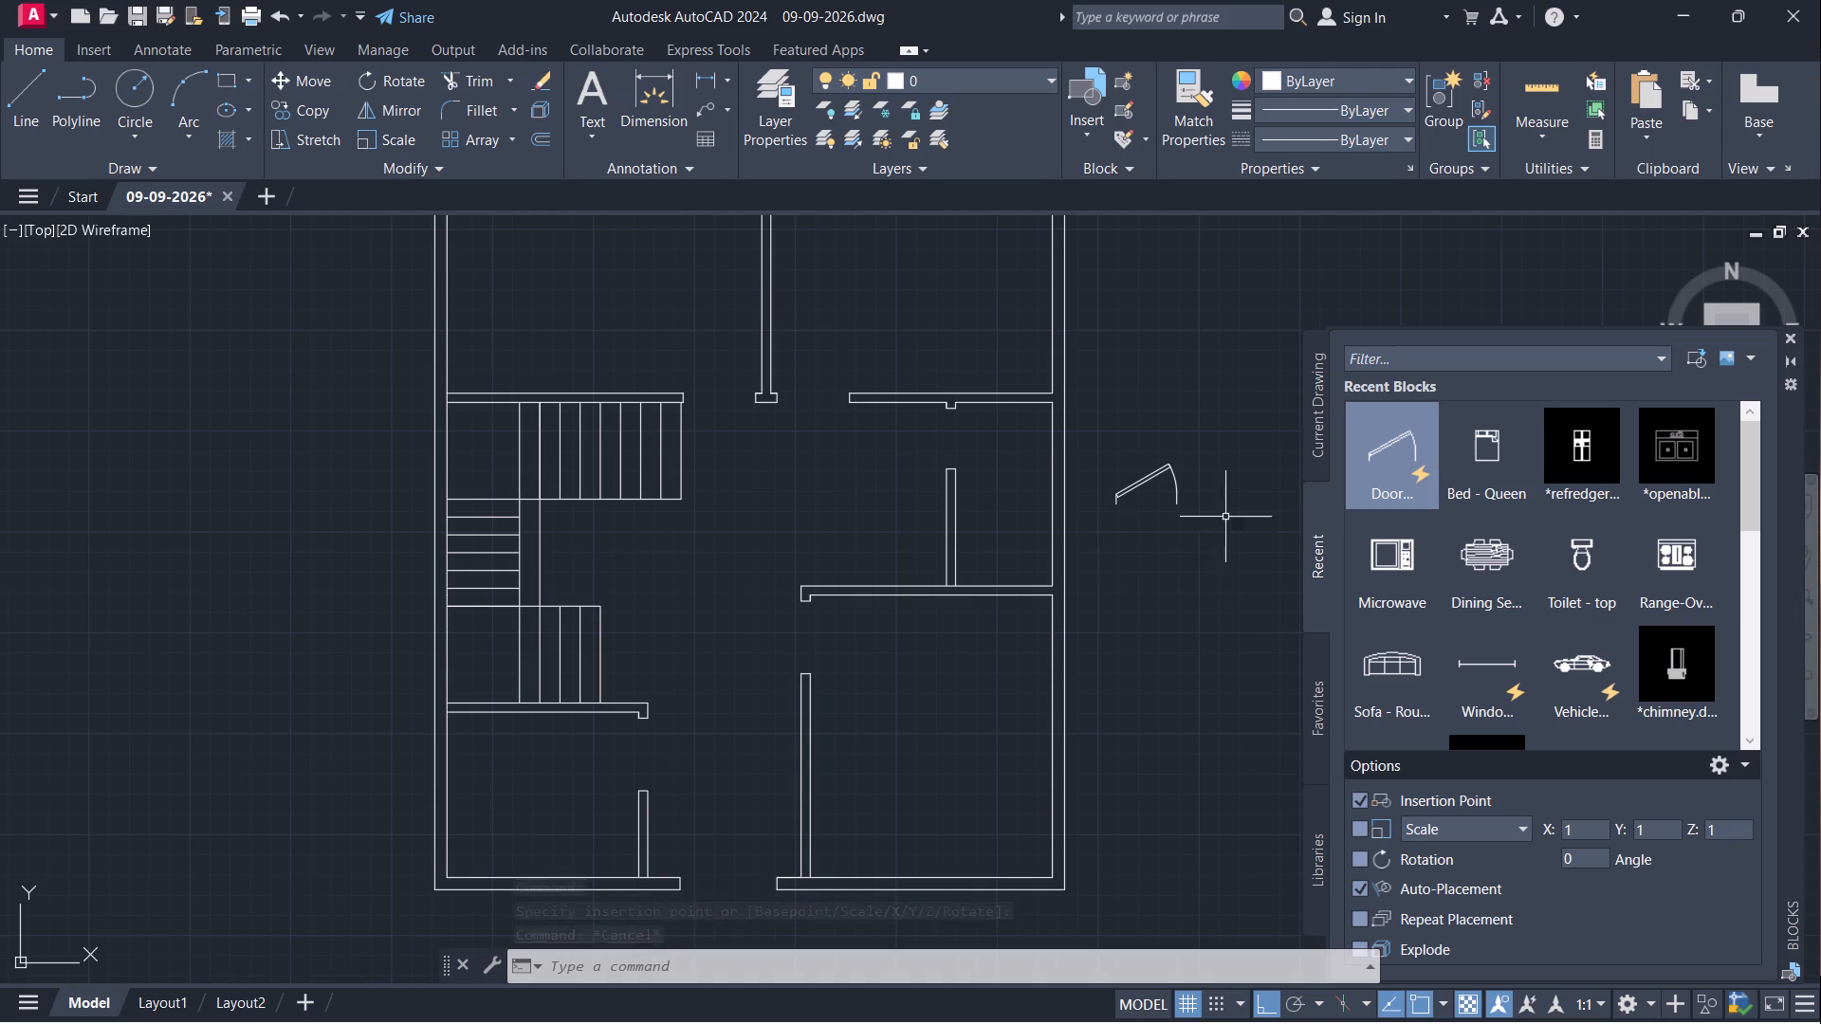
pyautogui.click(1791, 334)
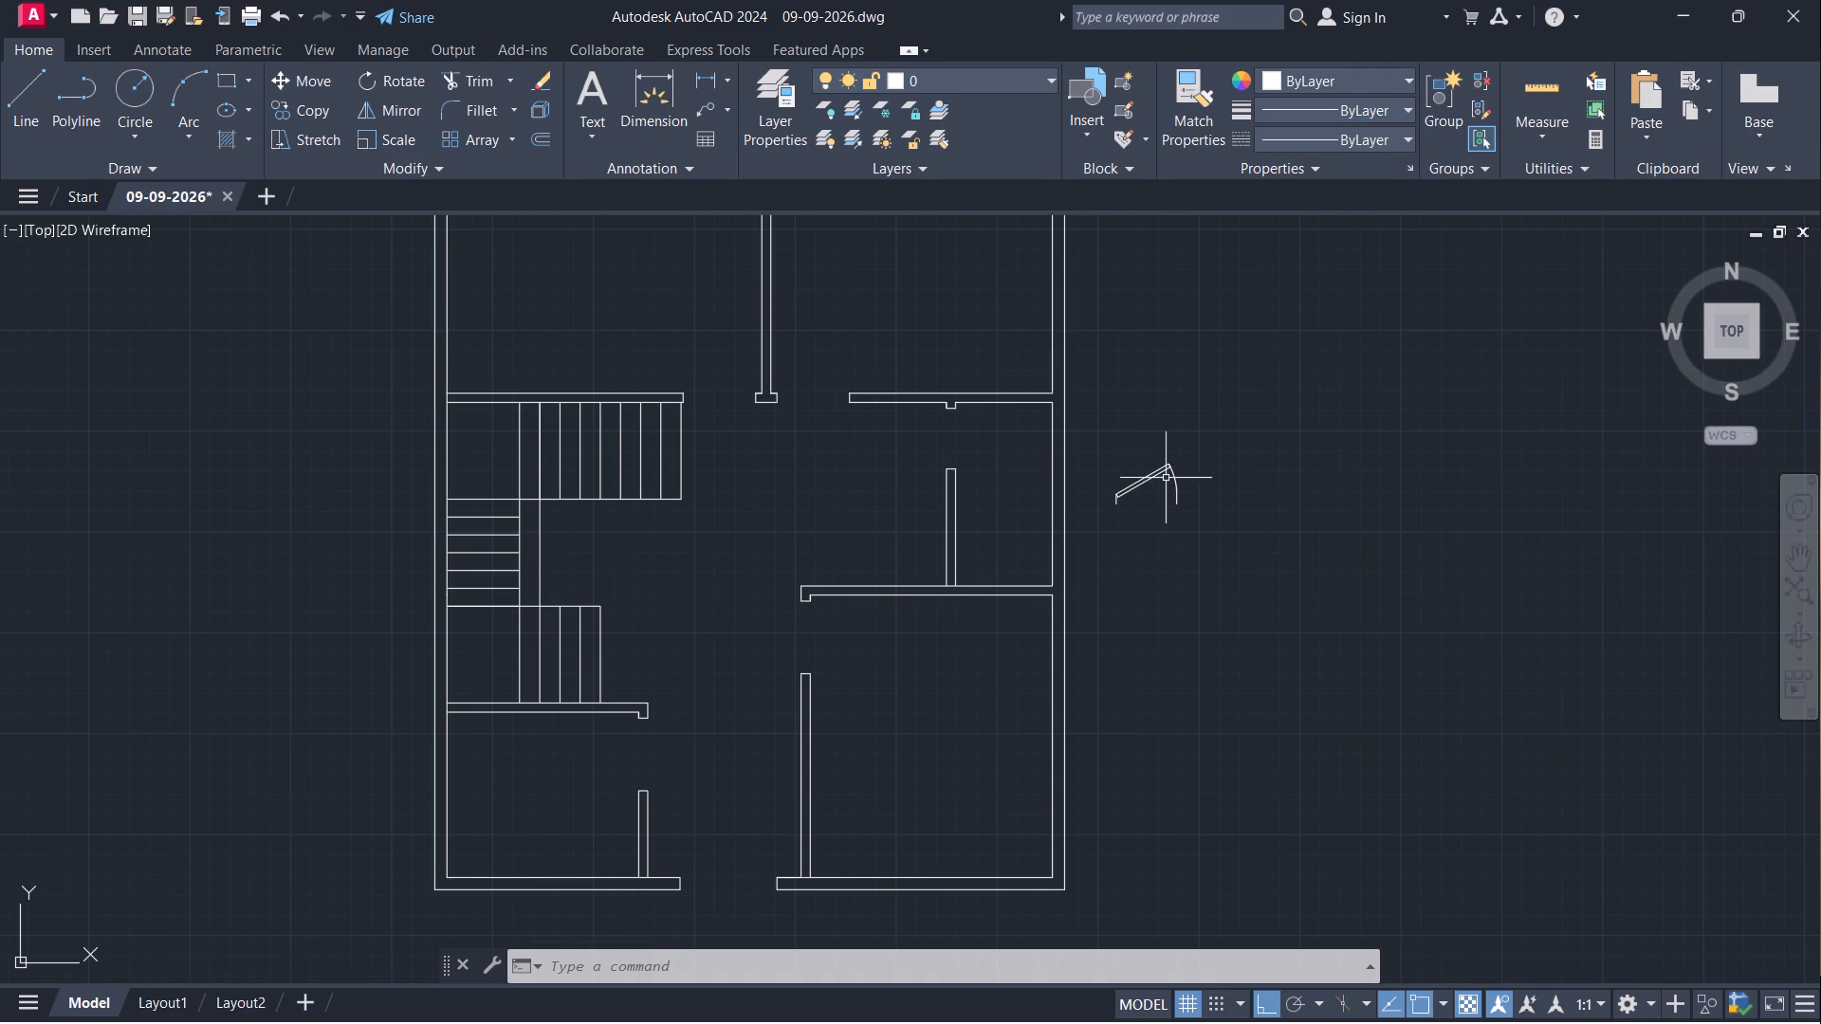
# Set the inserted door block's opening angle to Open 90º.
pyautogui.click(1166, 478)
pyautogui.click(1176, 462)
pyautogui.click(1152, 469)
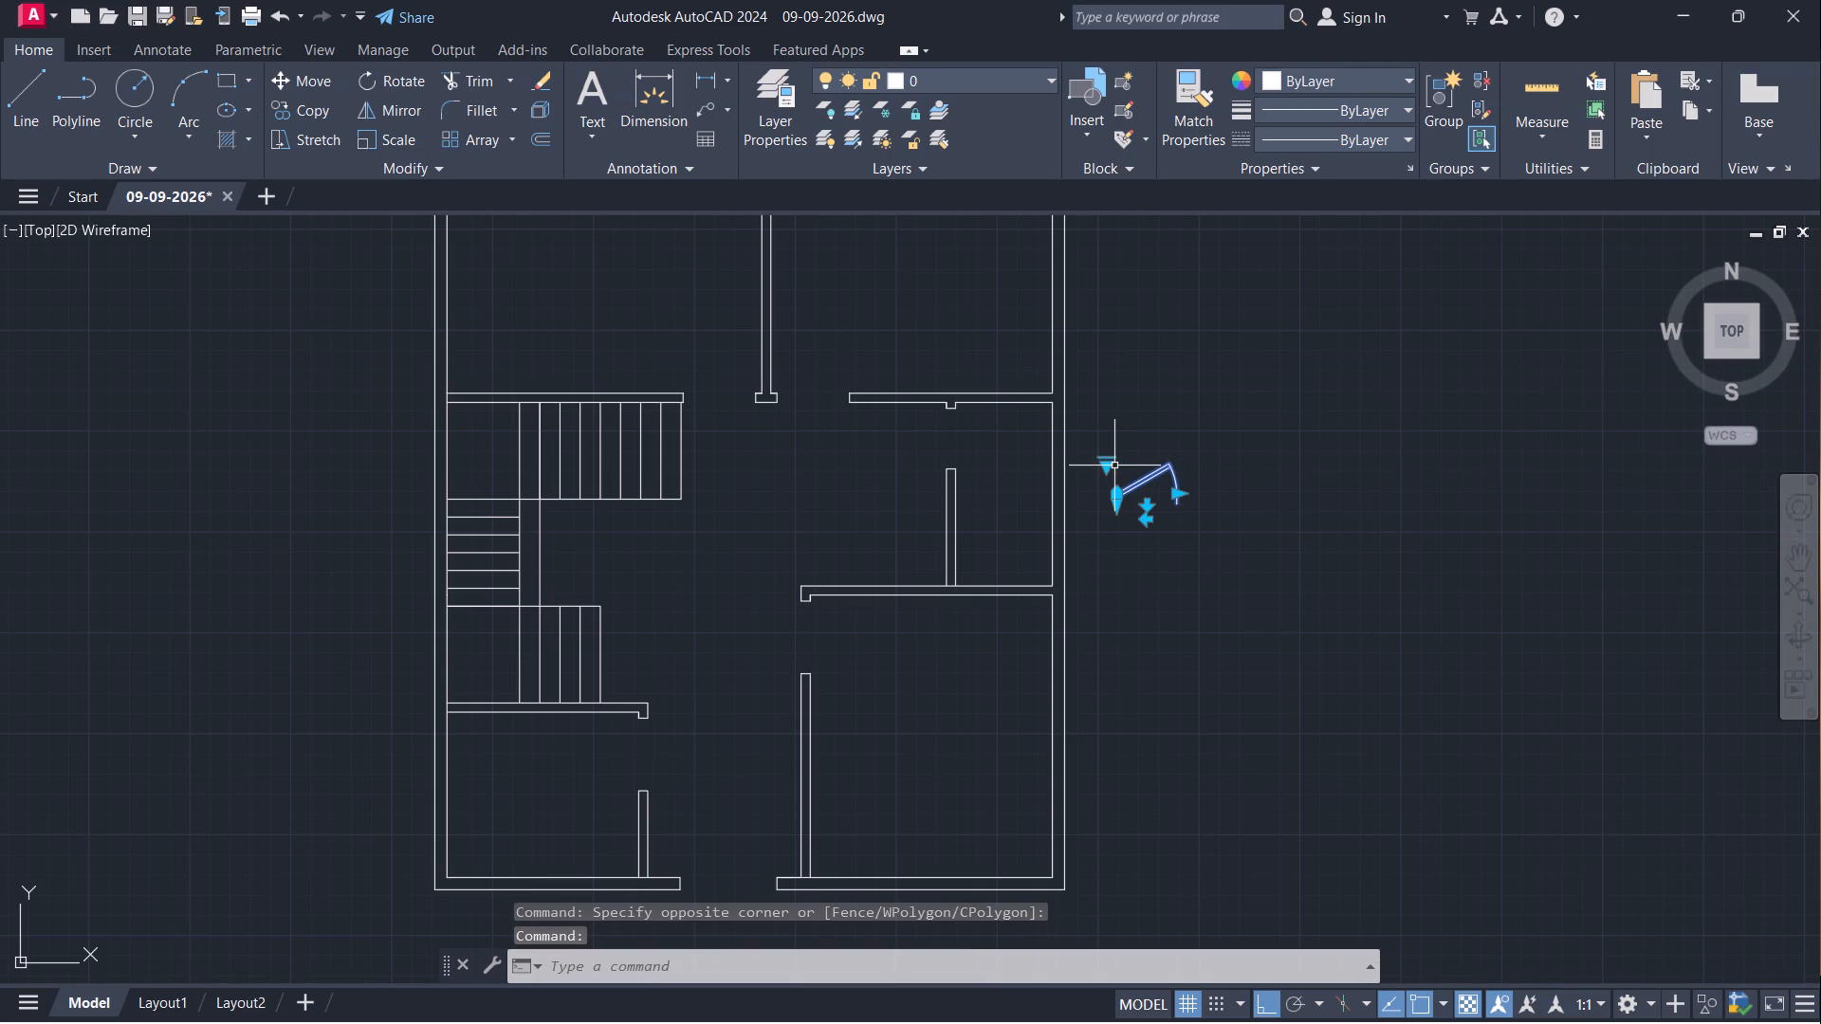
pyautogui.click(1108, 467)
pyautogui.click(1178, 556)
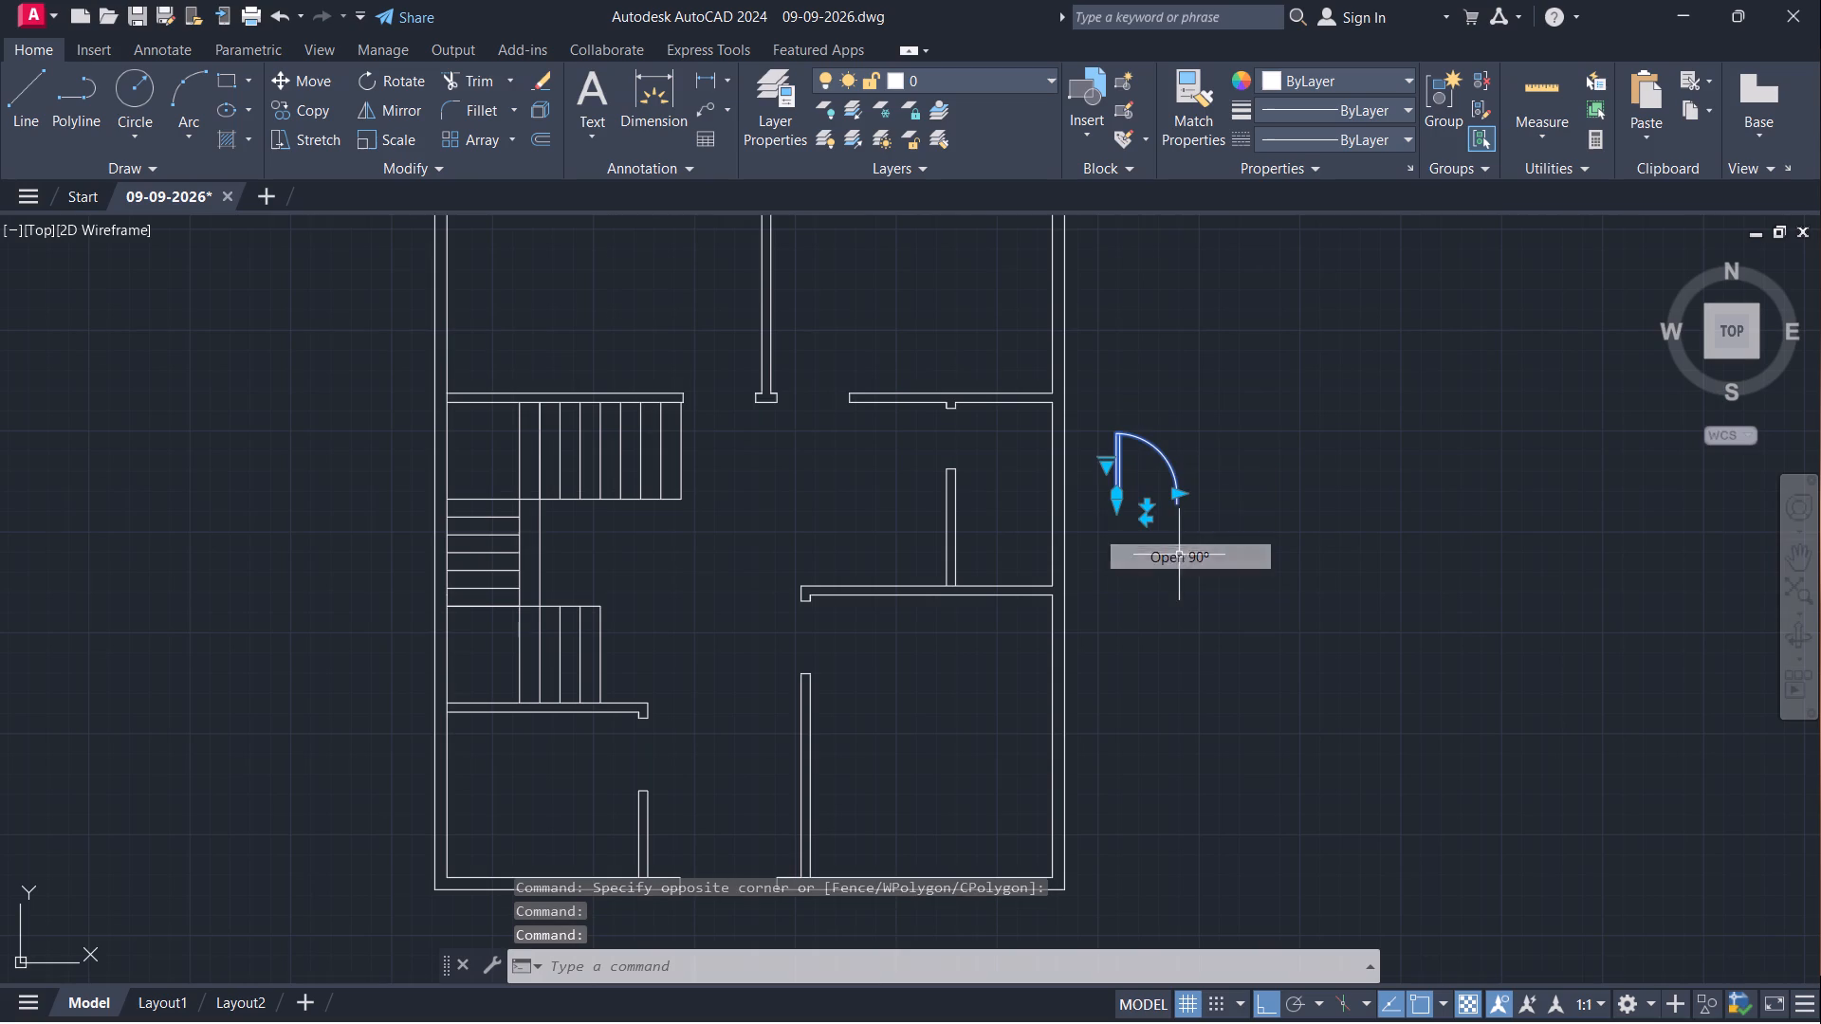
# Scale the door block by reference across its full opening width to a new width of 3', keeping its lower hinge-side end fixed.
pyautogui.write('sc')
pyautogui.press('Return')
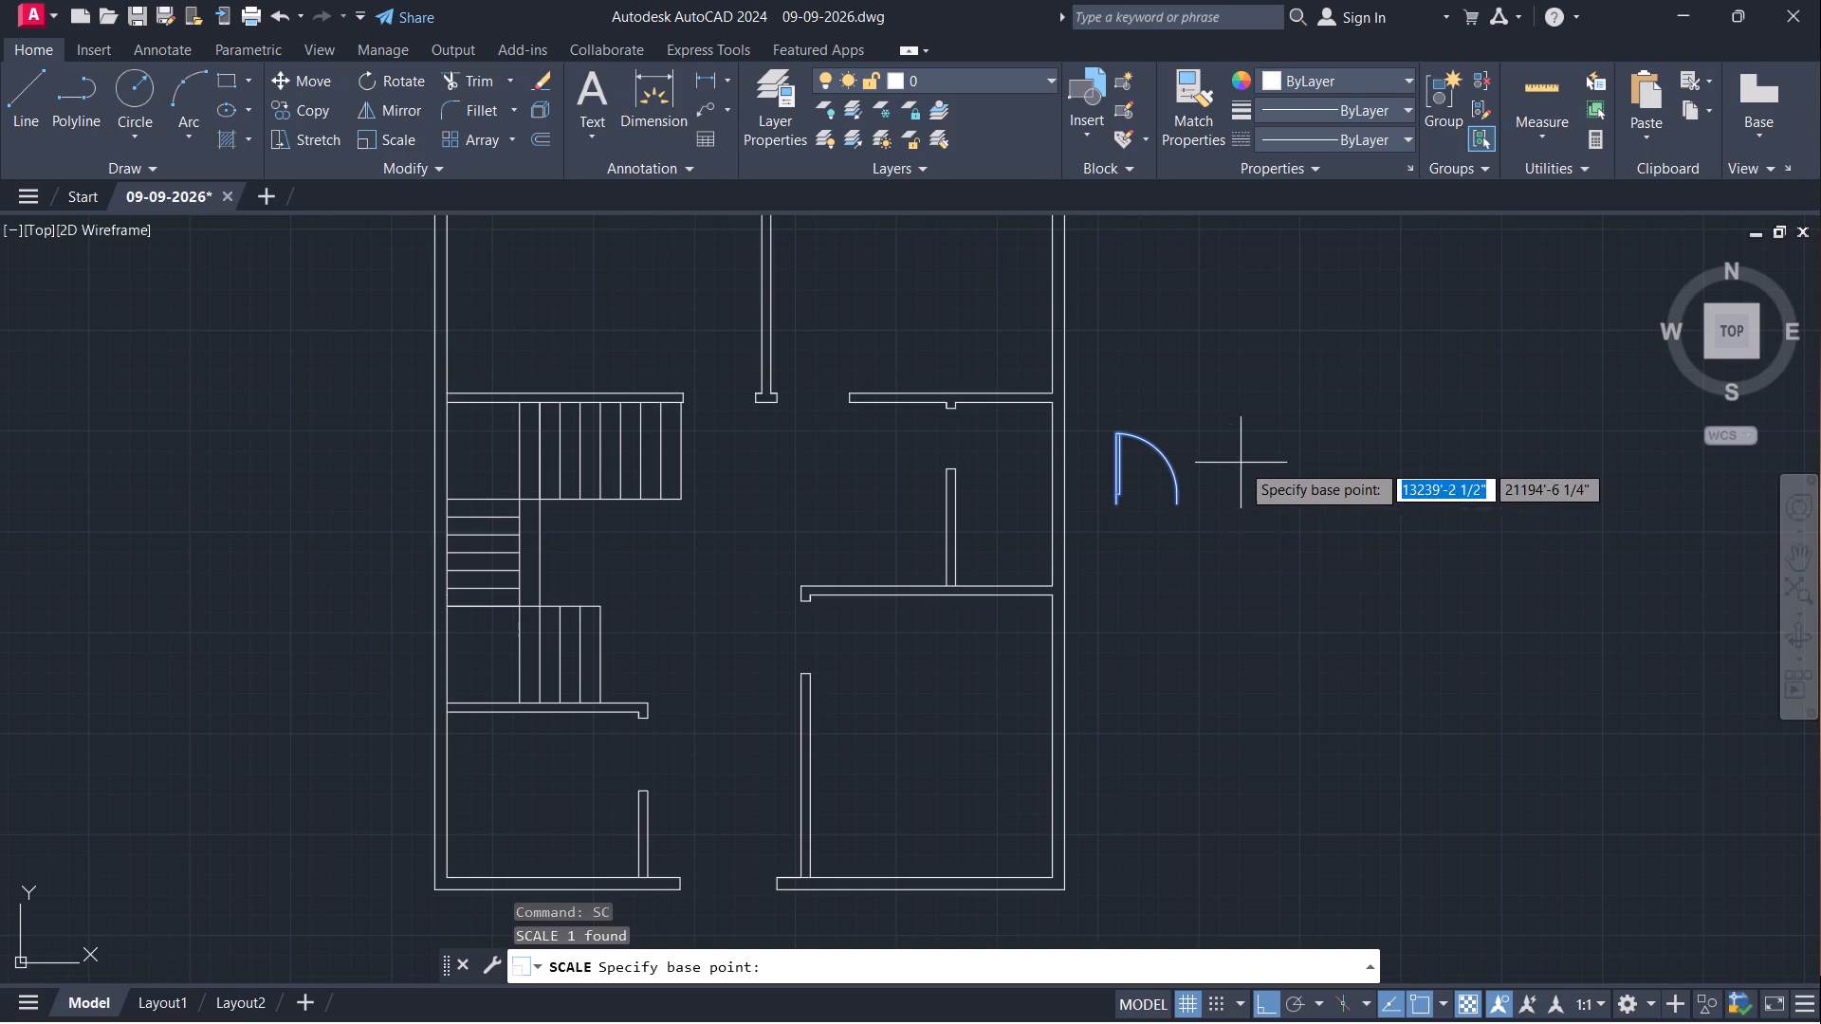
pyautogui.scroll(4, 1121, 512)
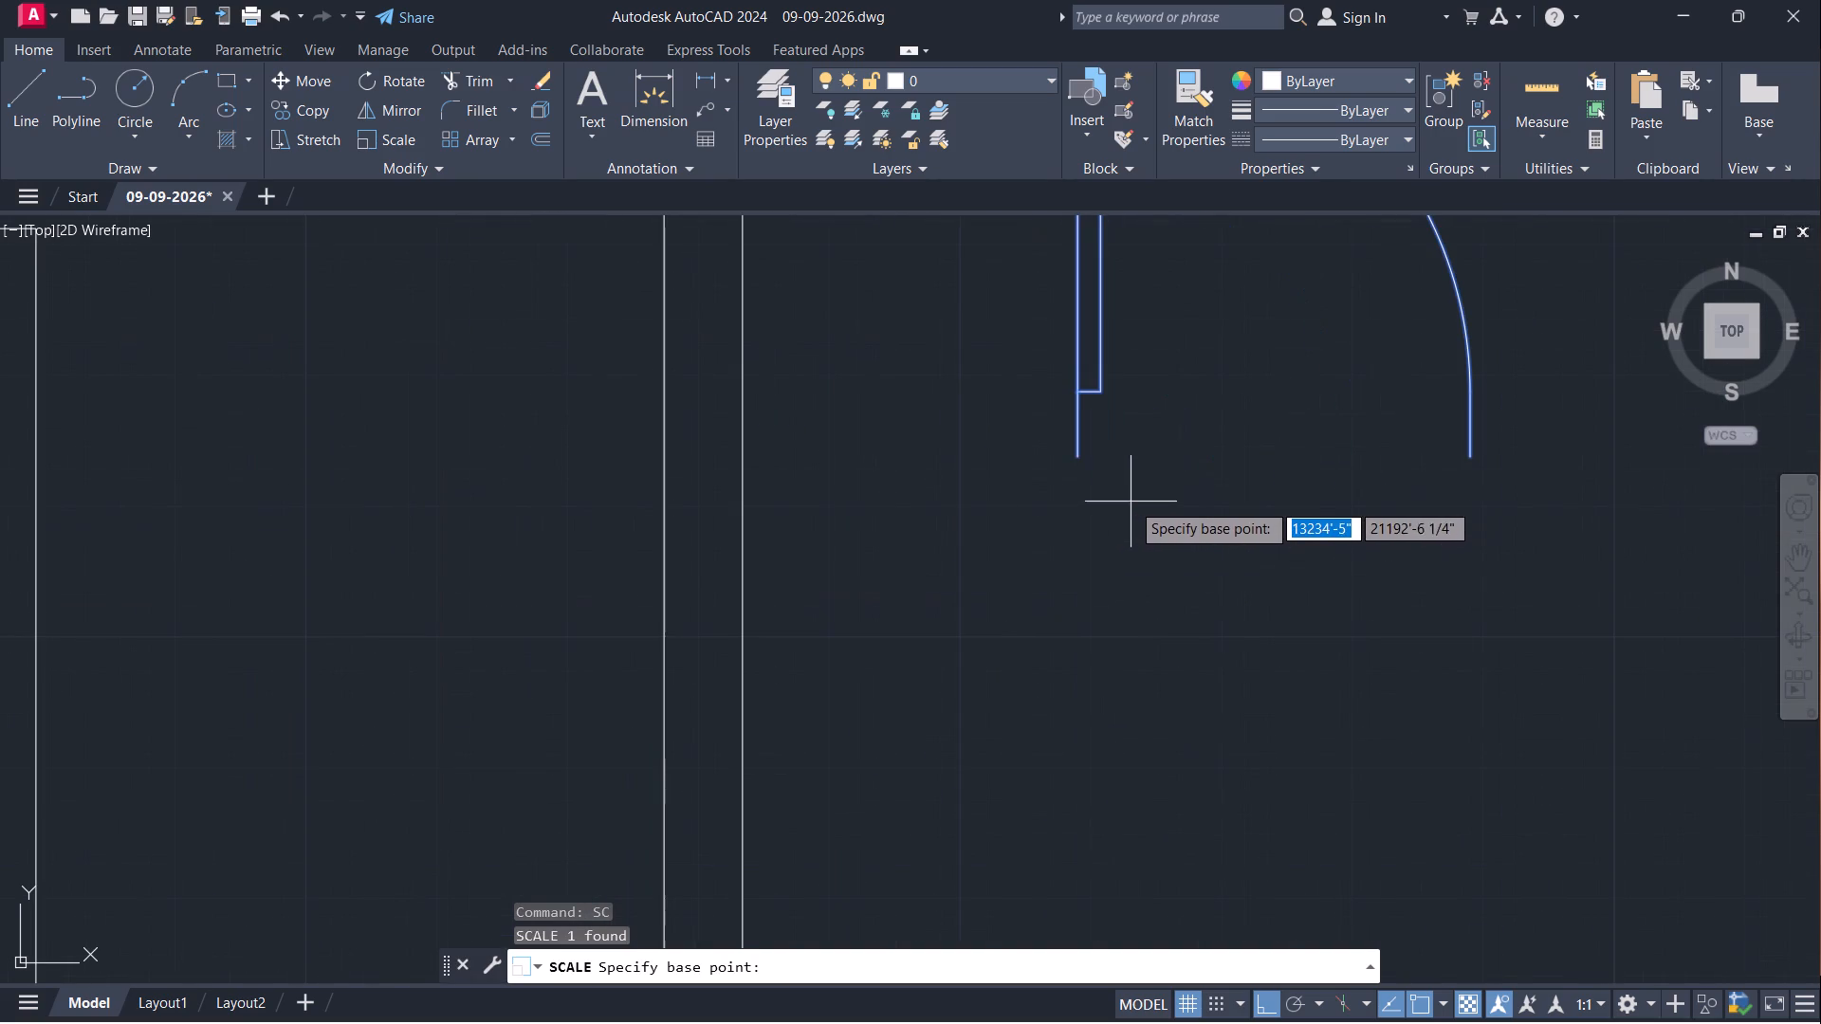
pyautogui.click(1077, 452)
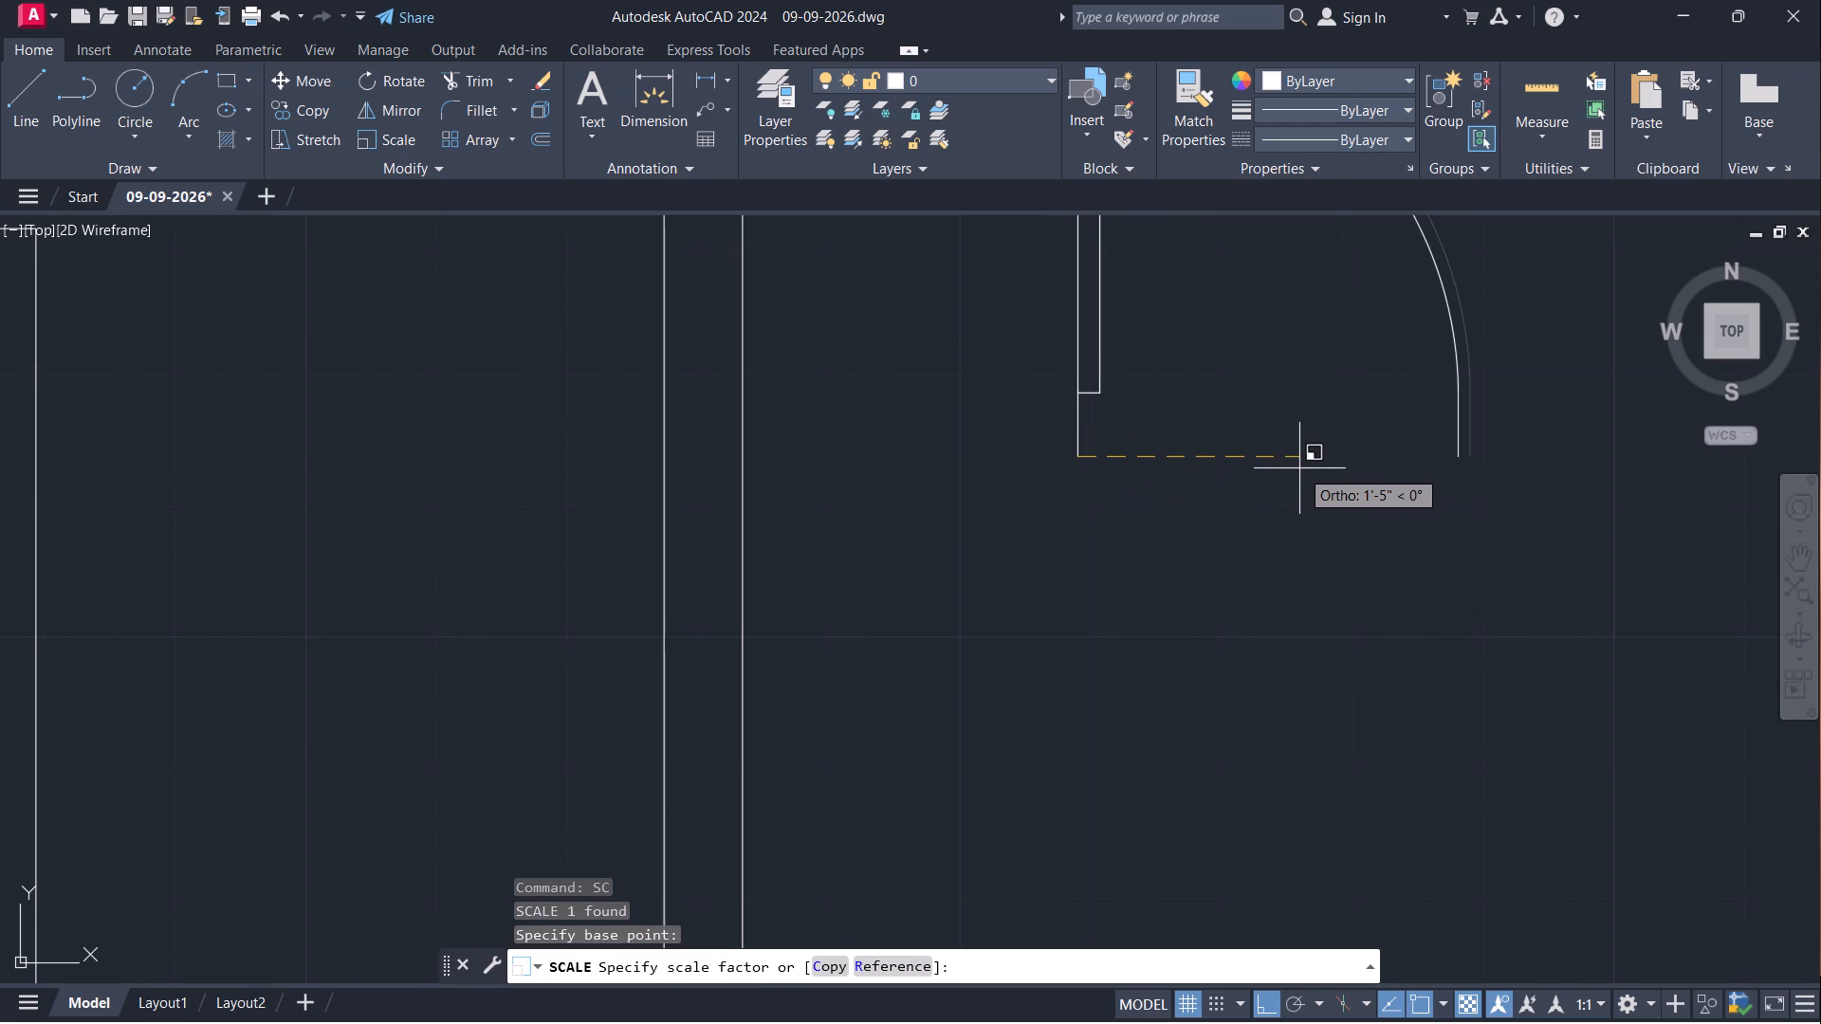
pyautogui.press('r')
pyautogui.press('Return')
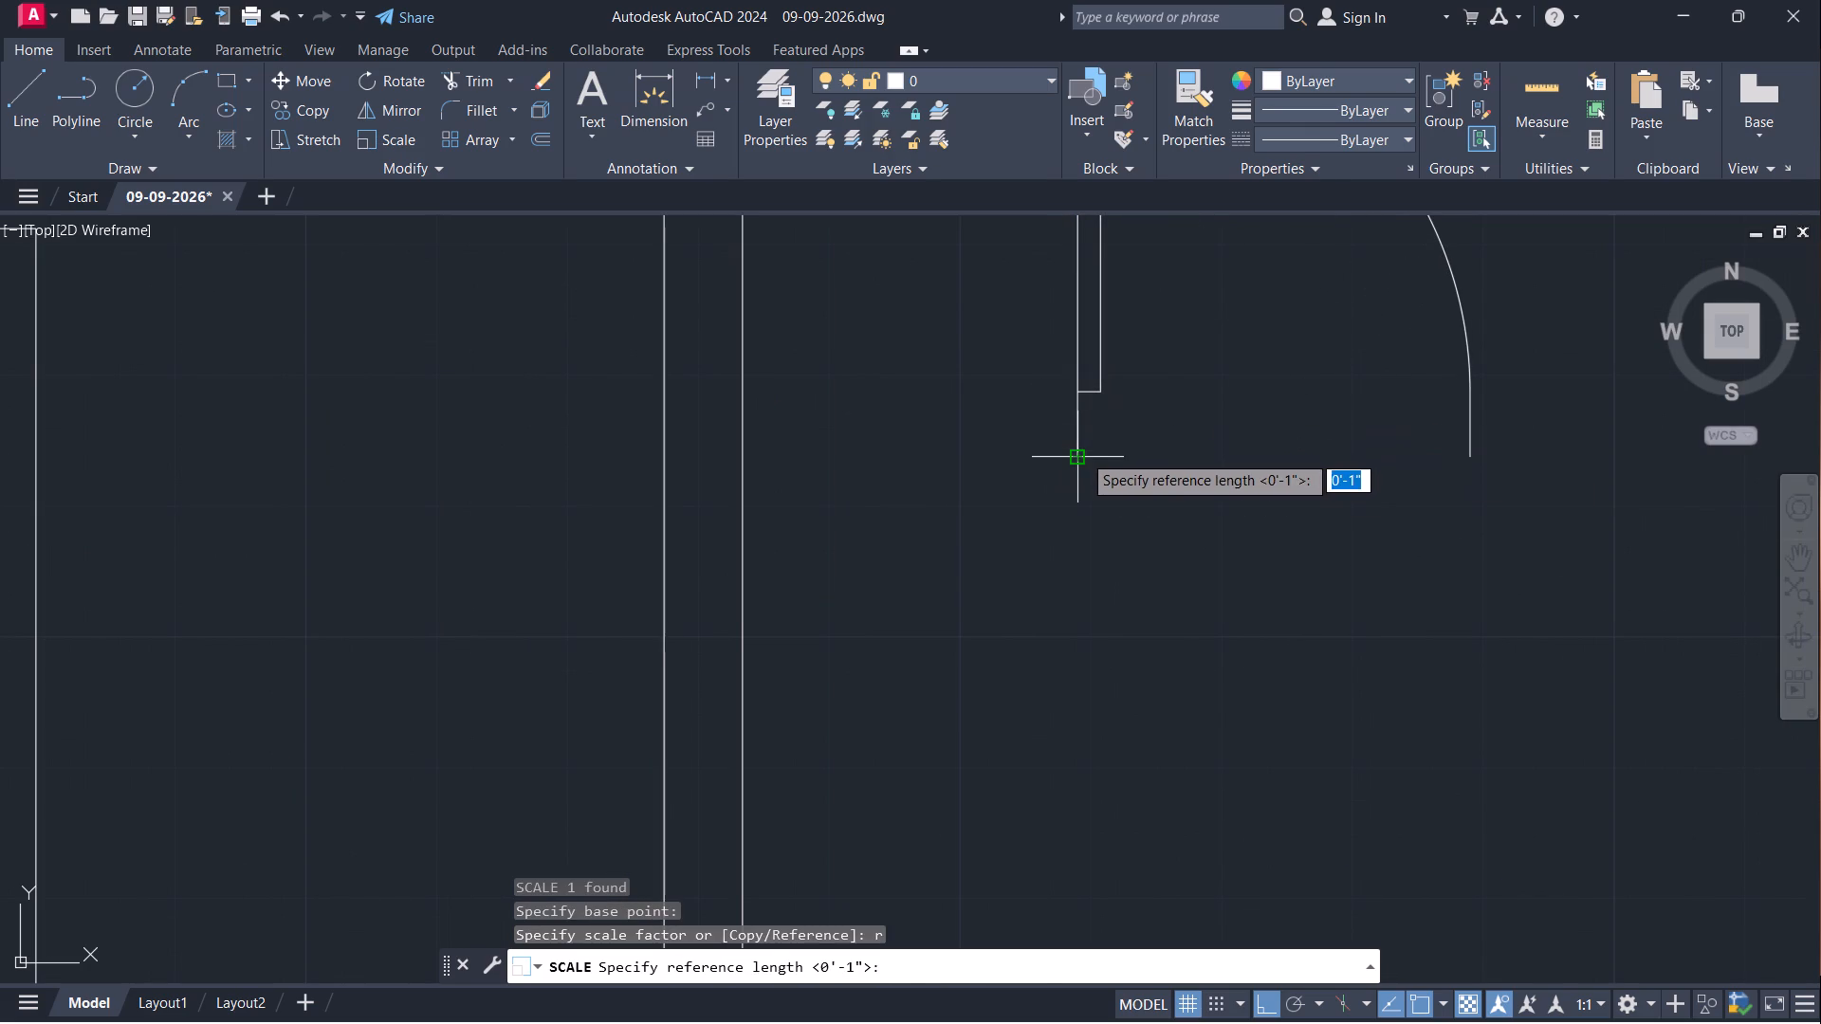
pyautogui.click(1082, 453)
pyautogui.click(1474, 460)
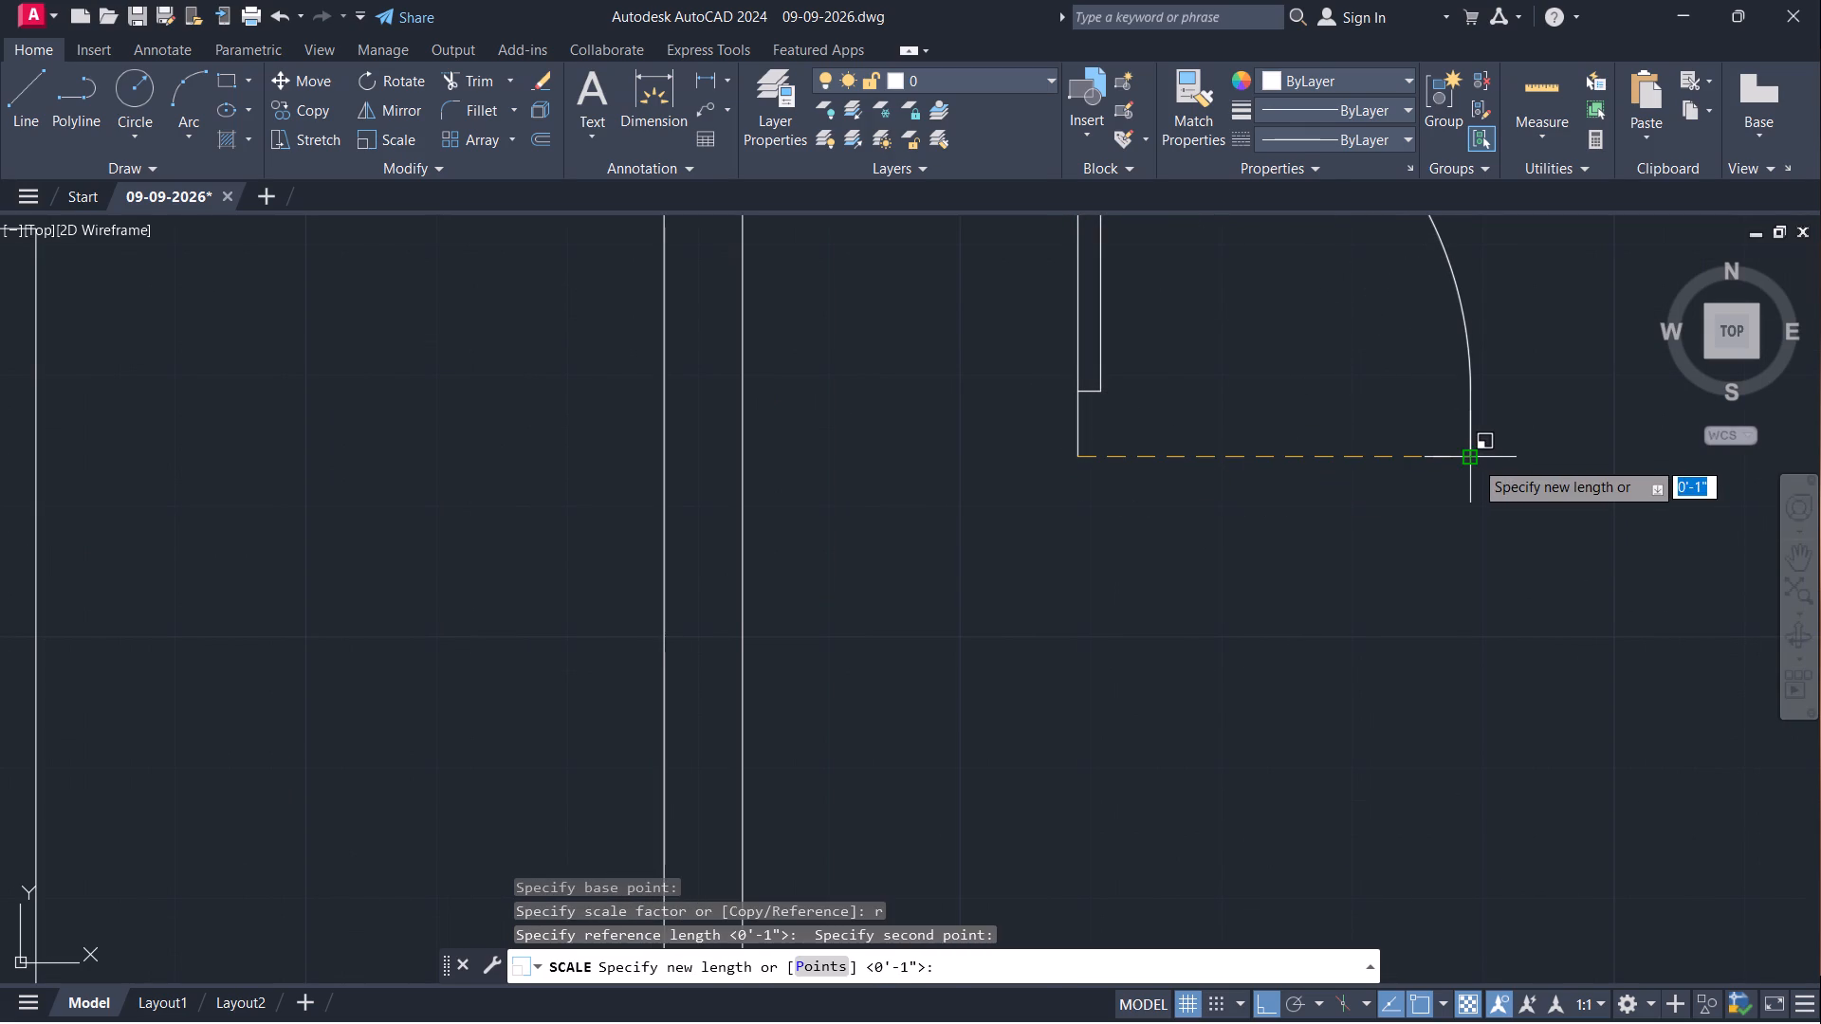
pyautogui.write("3'")
pyautogui.press('Return')
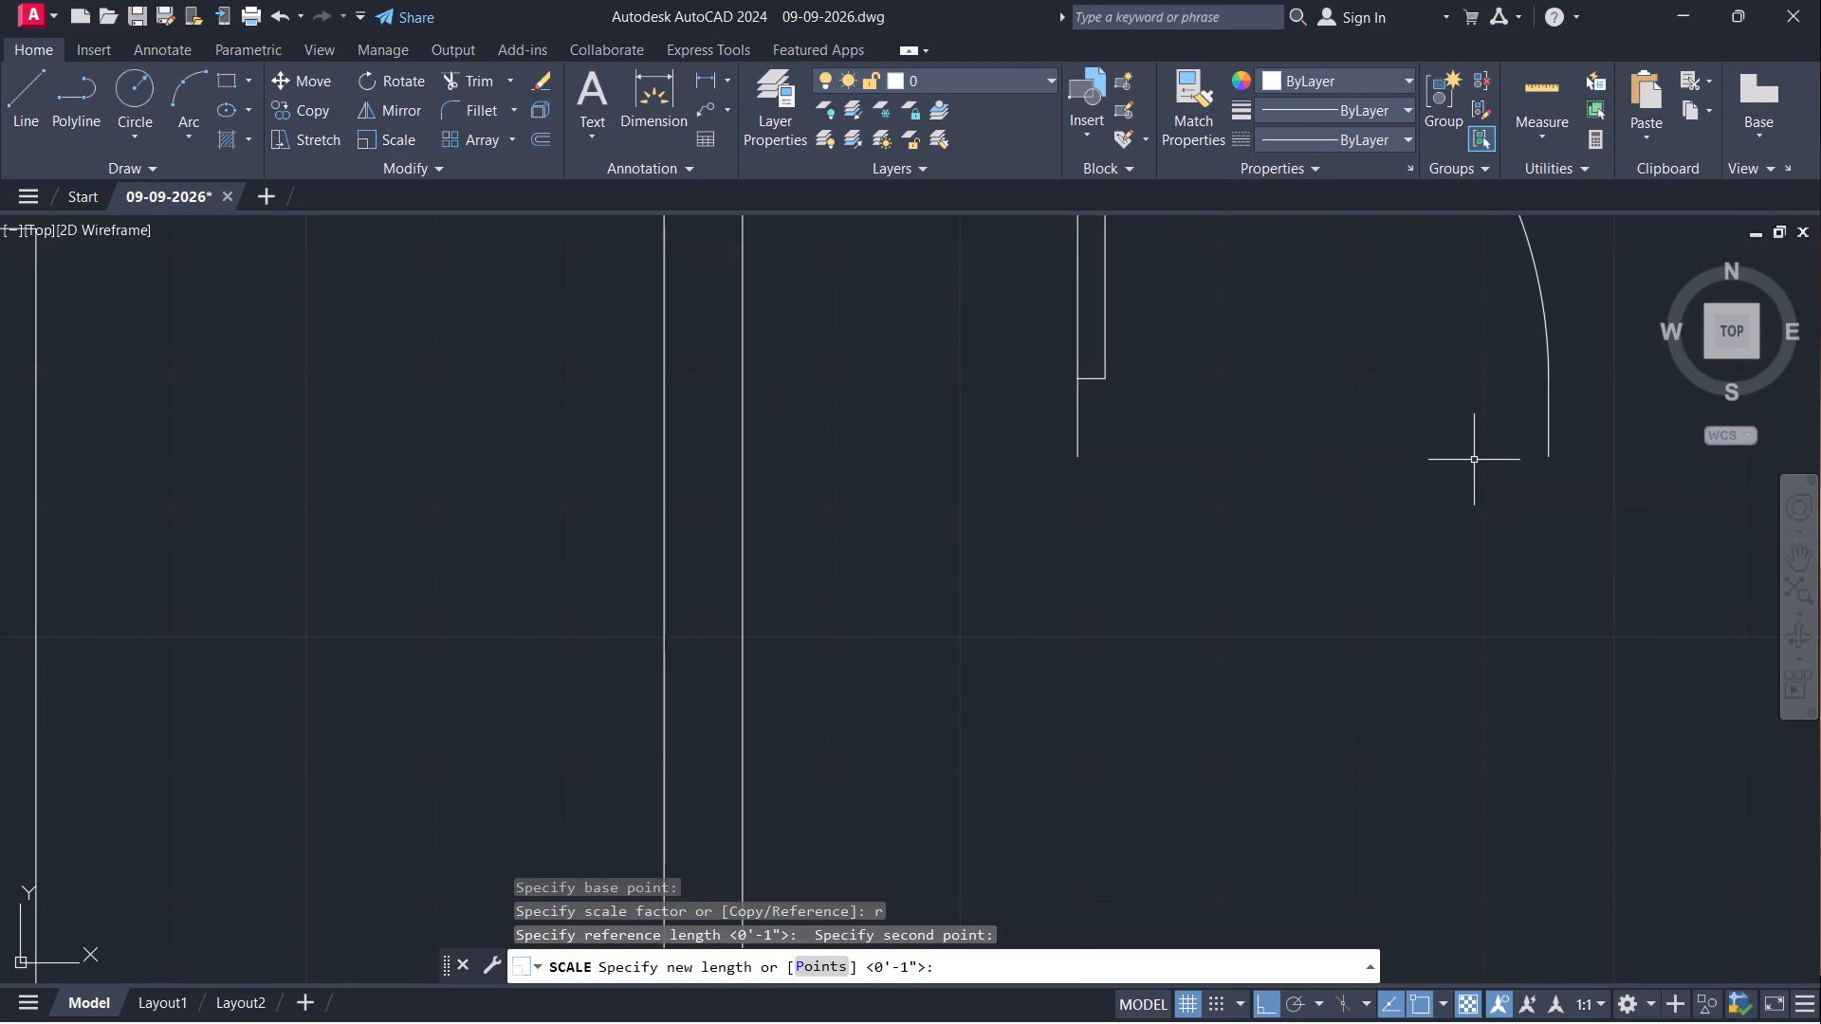
# Copy the 3' door block twice outside the plan, once directly to its right and once about 5'-3 1/2" straight below.
pyautogui.scroll(-2, 1062, 692)
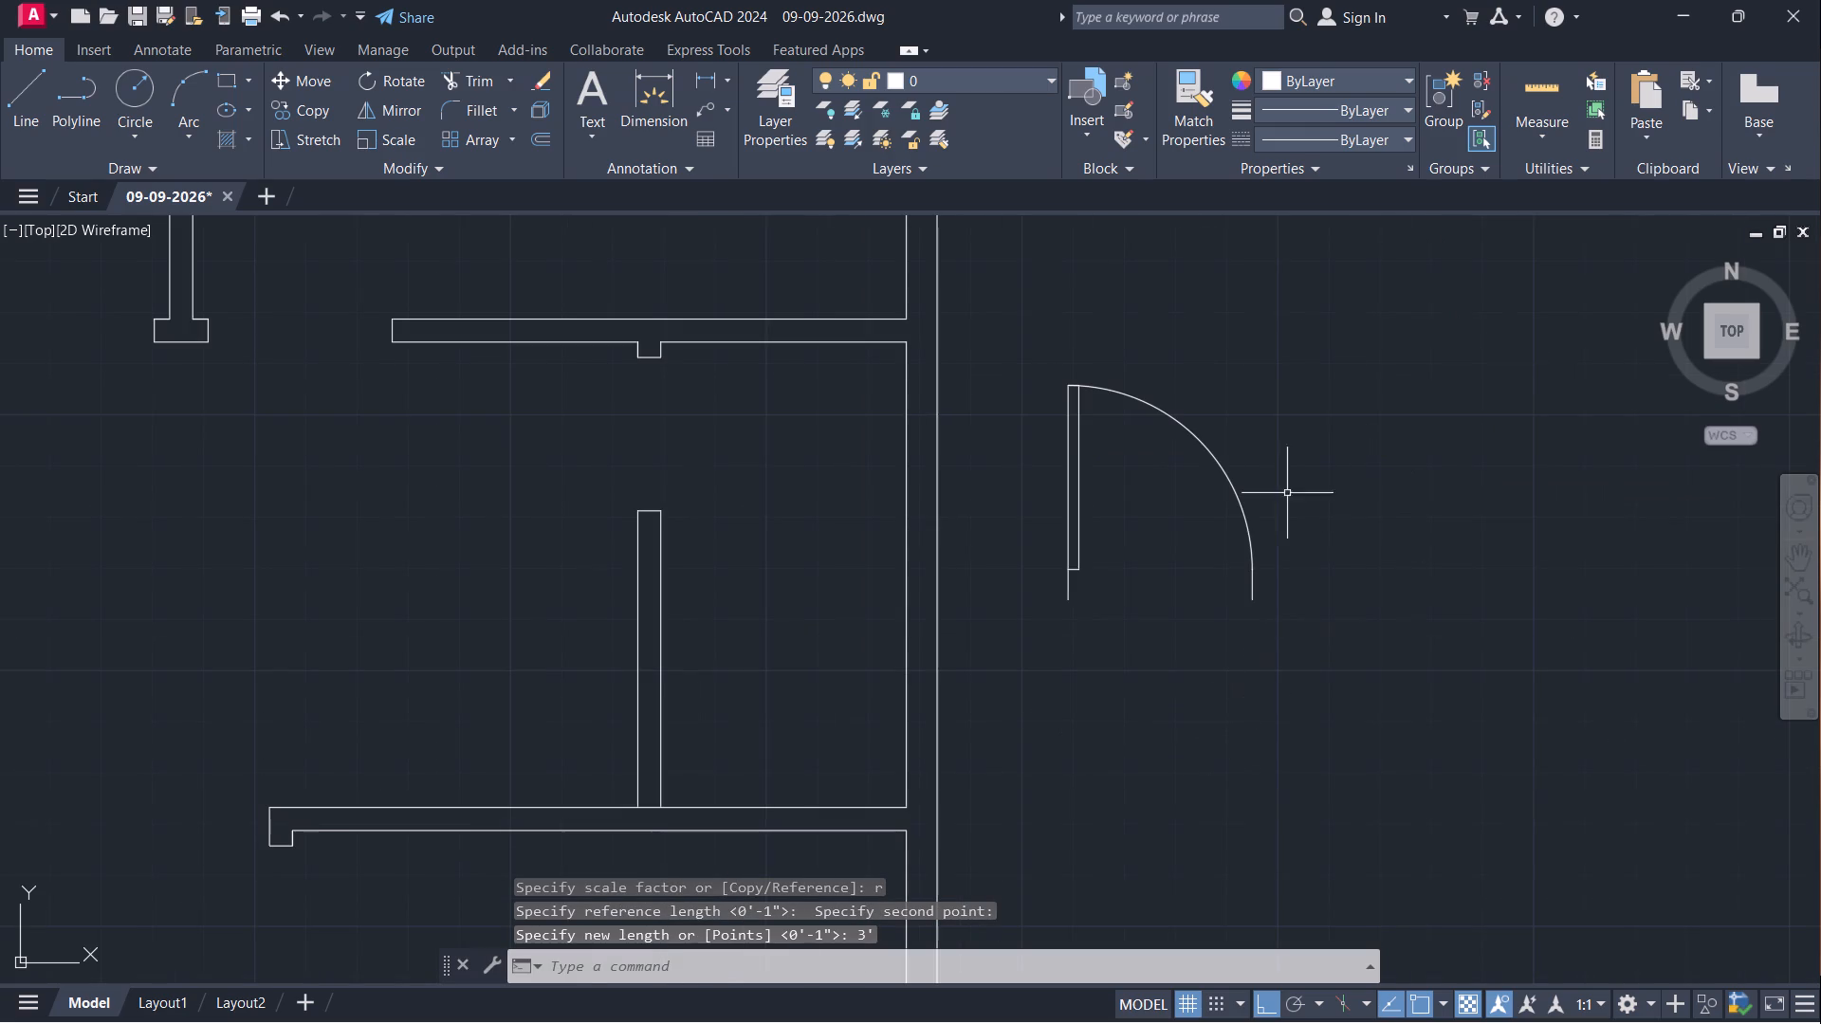
pyautogui.click(1264, 508)
pyautogui.click(1198, 559)
pyautogui.write('co')
pyautogui.press('Return')
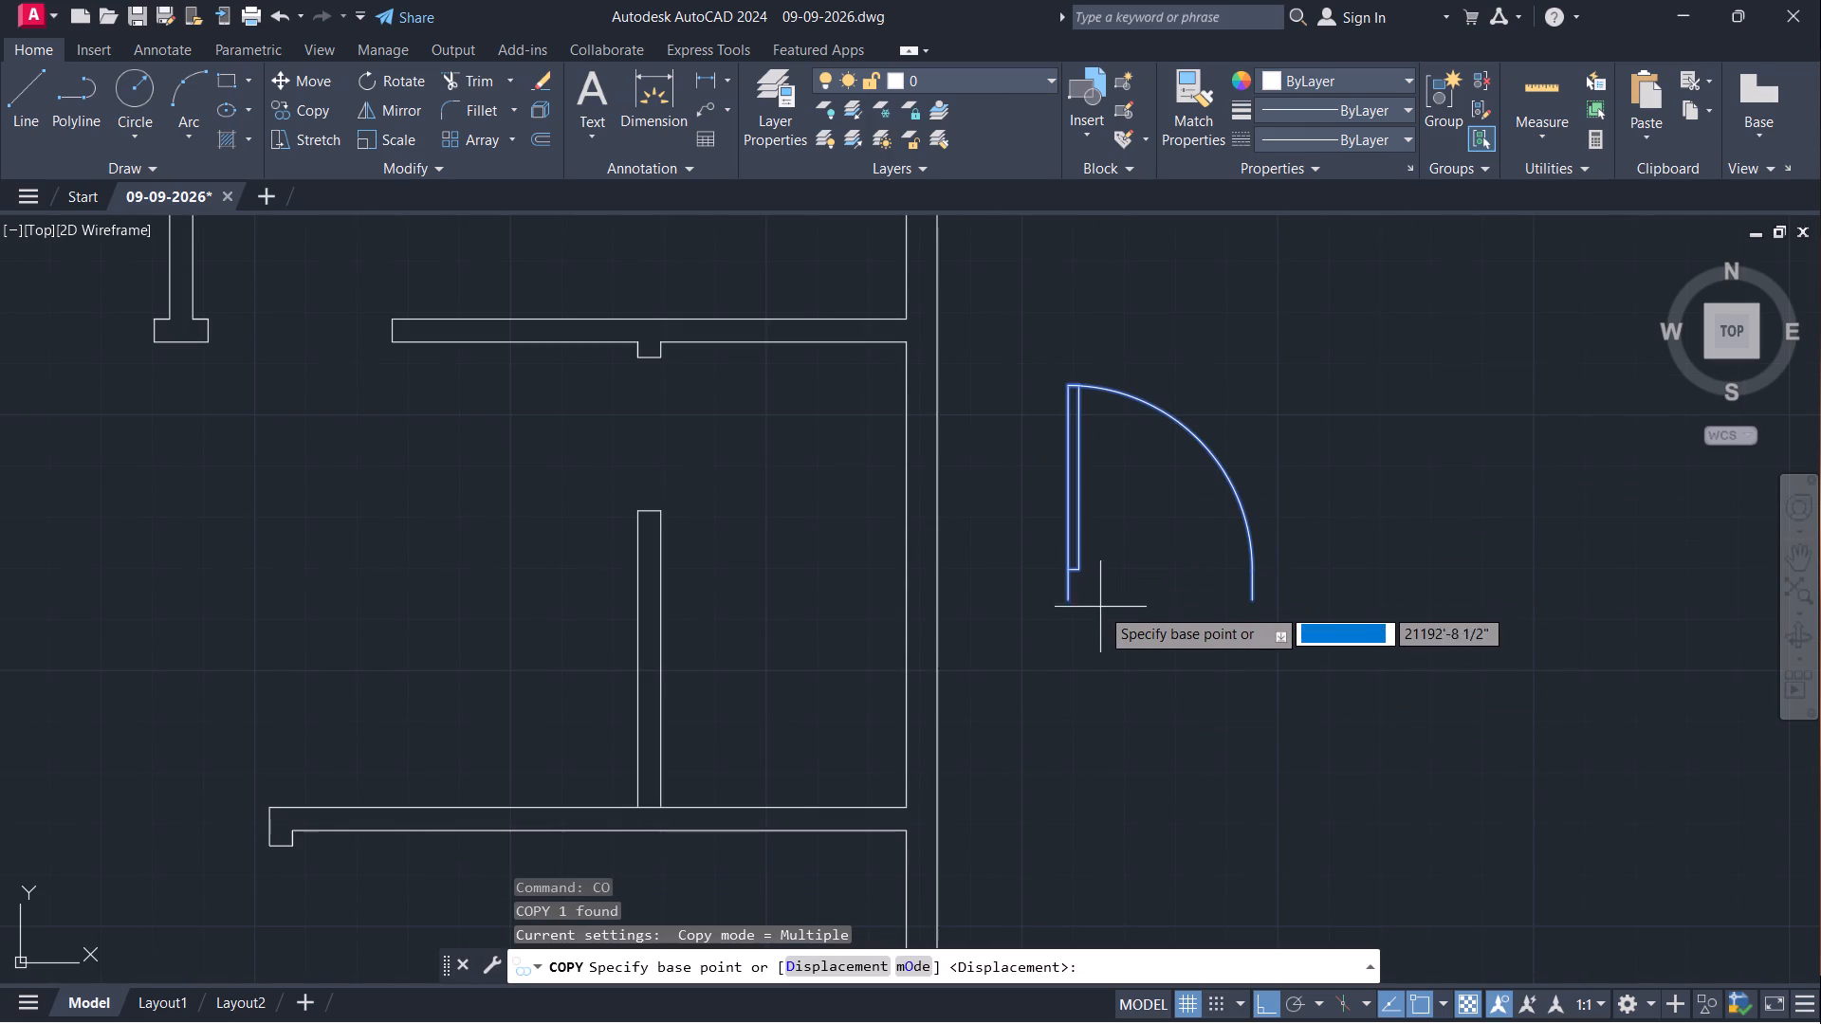
pyautogui.click(1075, 604)
pyautogui.click(1341, 628)
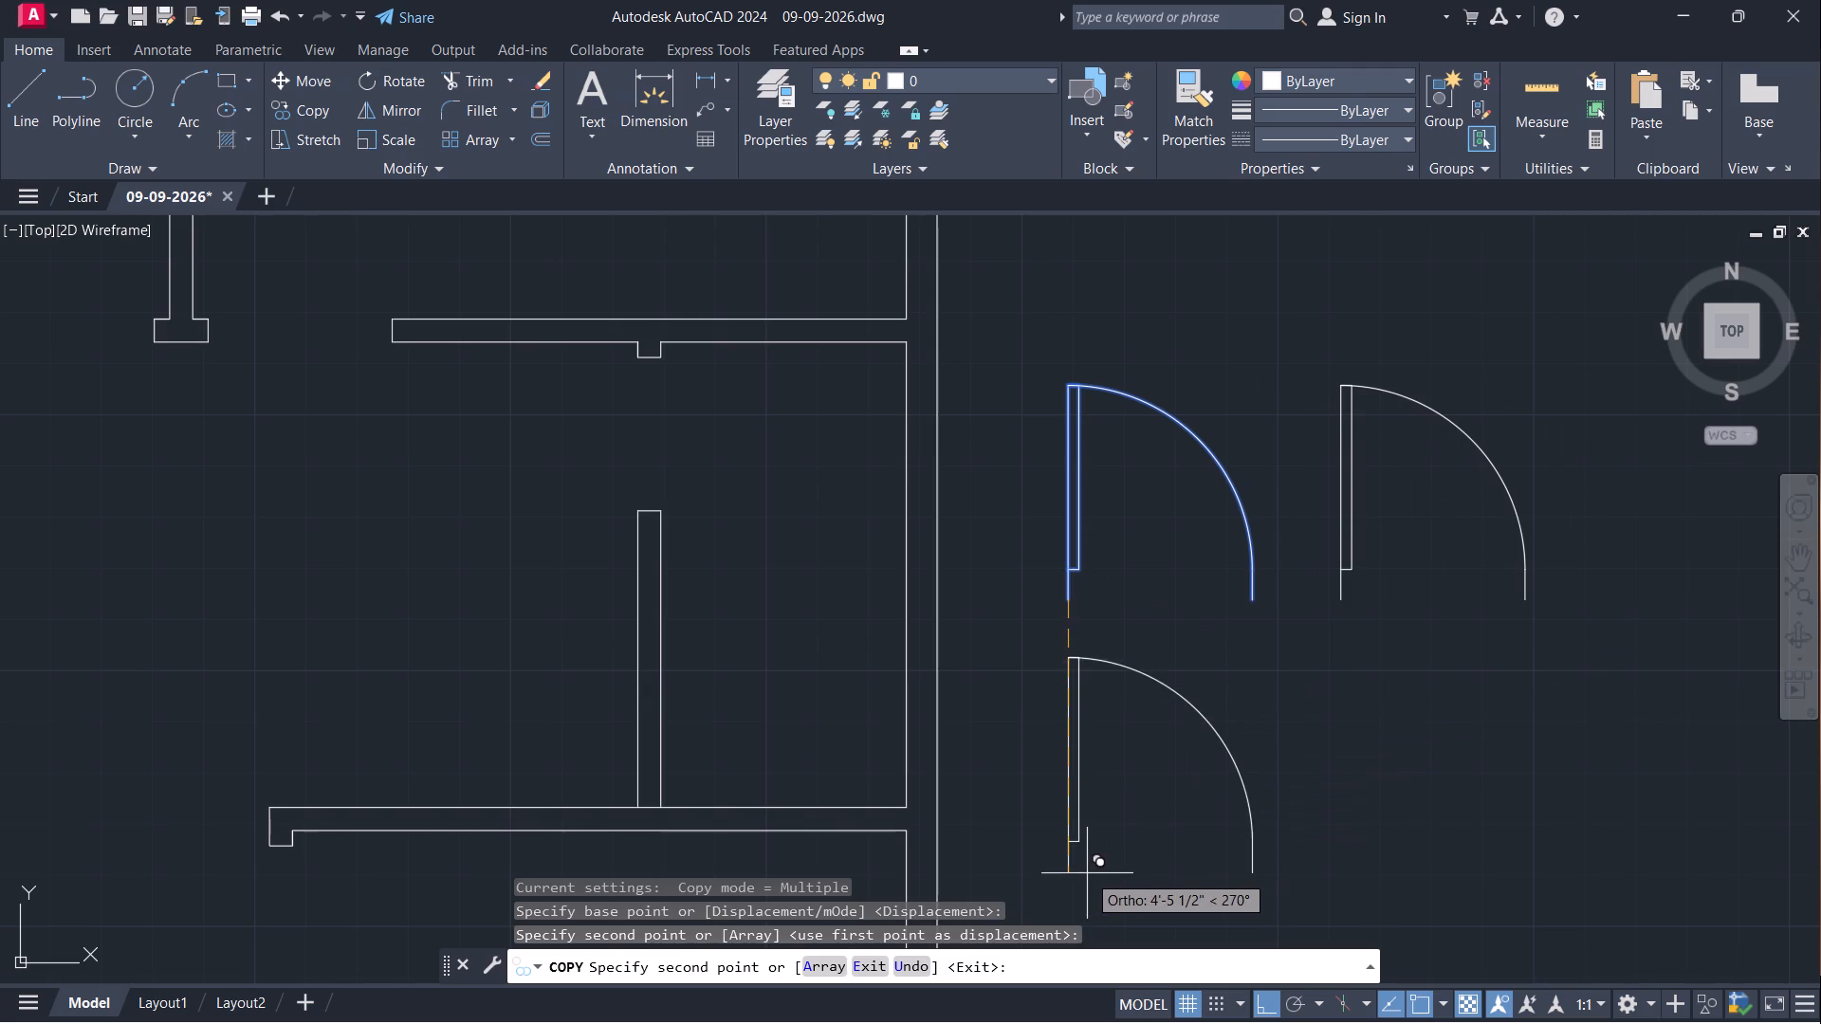
pyautogui.moveTo(1093, 869); pyautogui.dragTo(960, 785, button='middle')
pyautogui.scroll(-1, 960, 785)
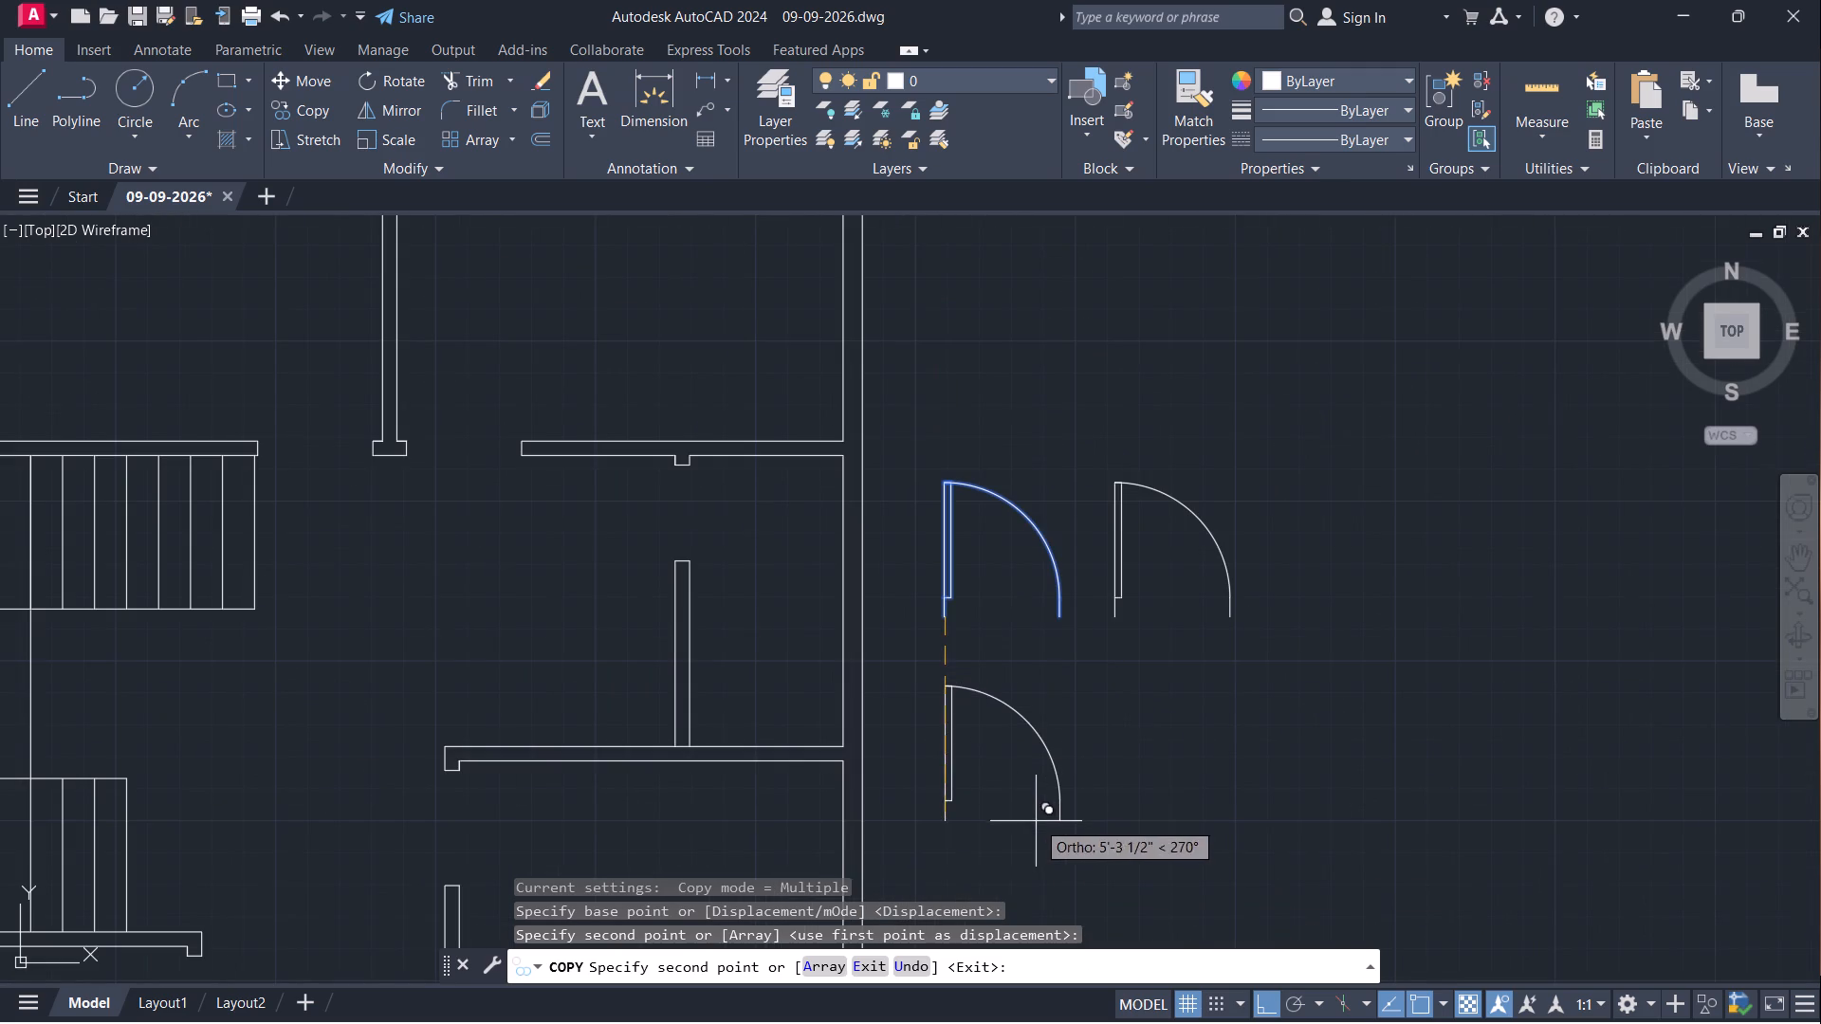
pyautogui.click(1036, 821)
pyautogui.press('Escape')
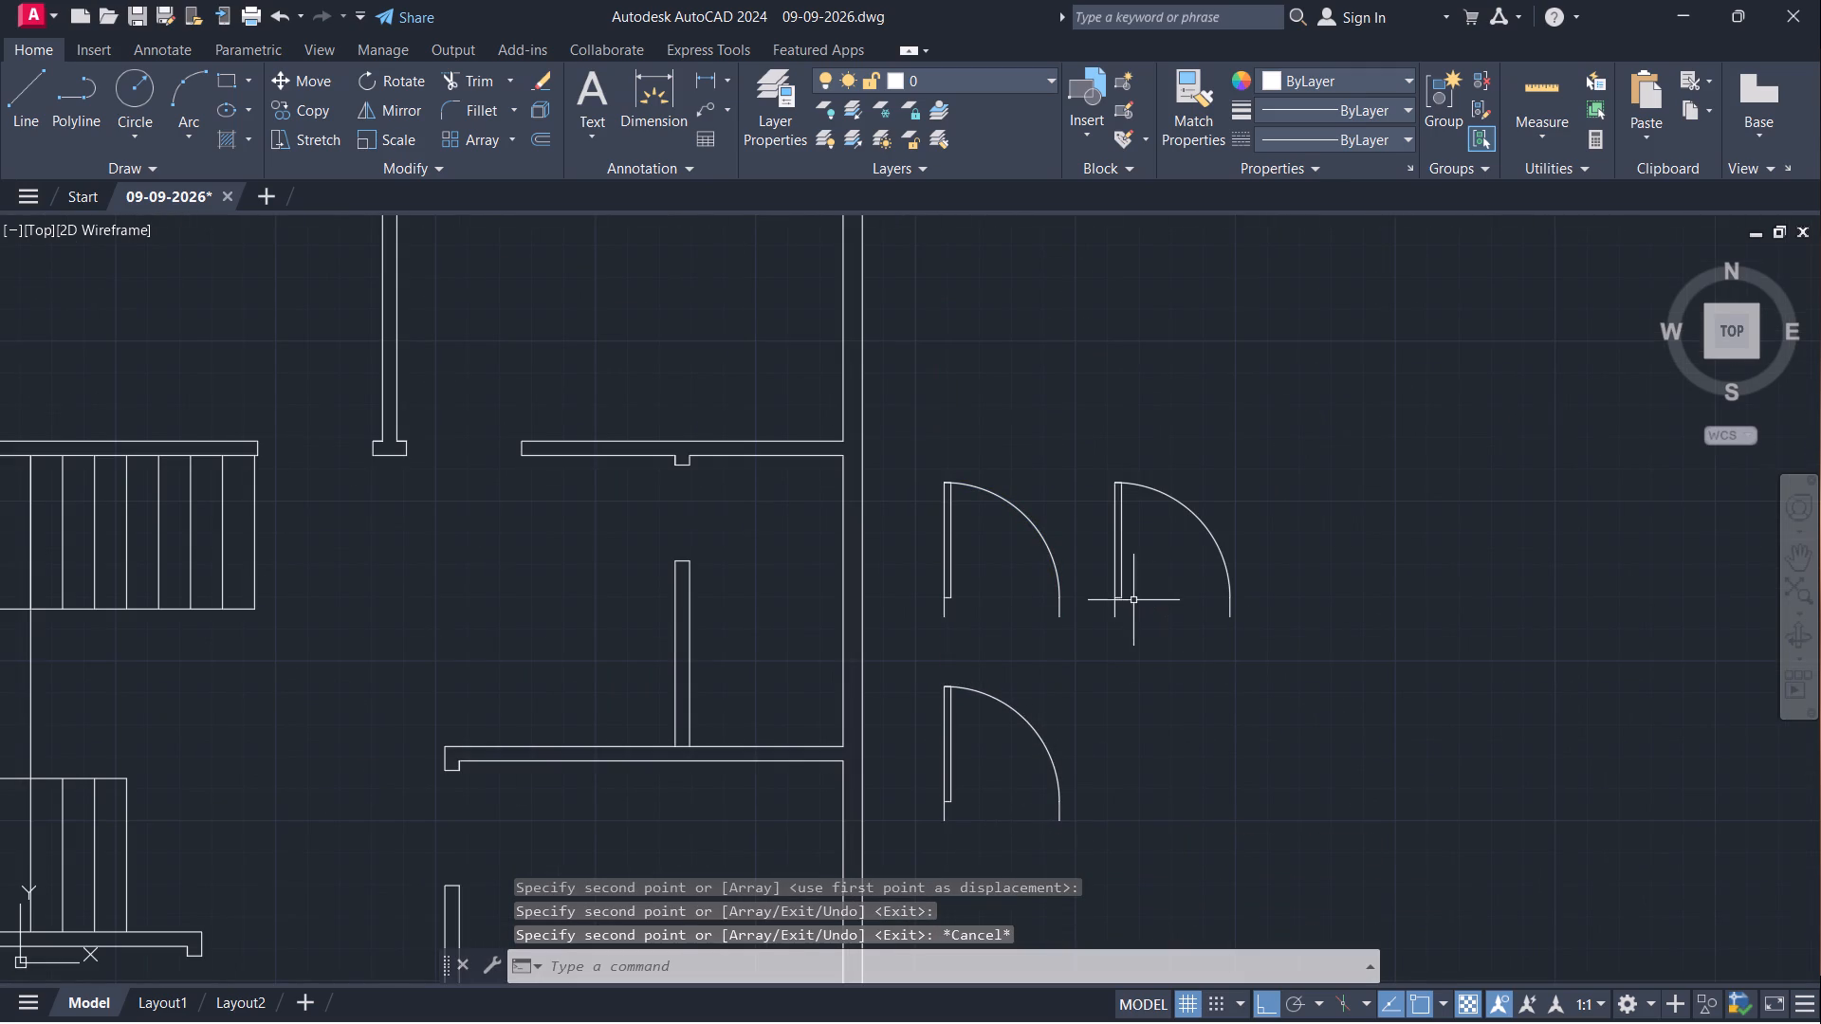
# Scale the right-hand door copy by reference from its lower hinge-side end to a new width of 2'6".
pyautogui.click(1118, 598)
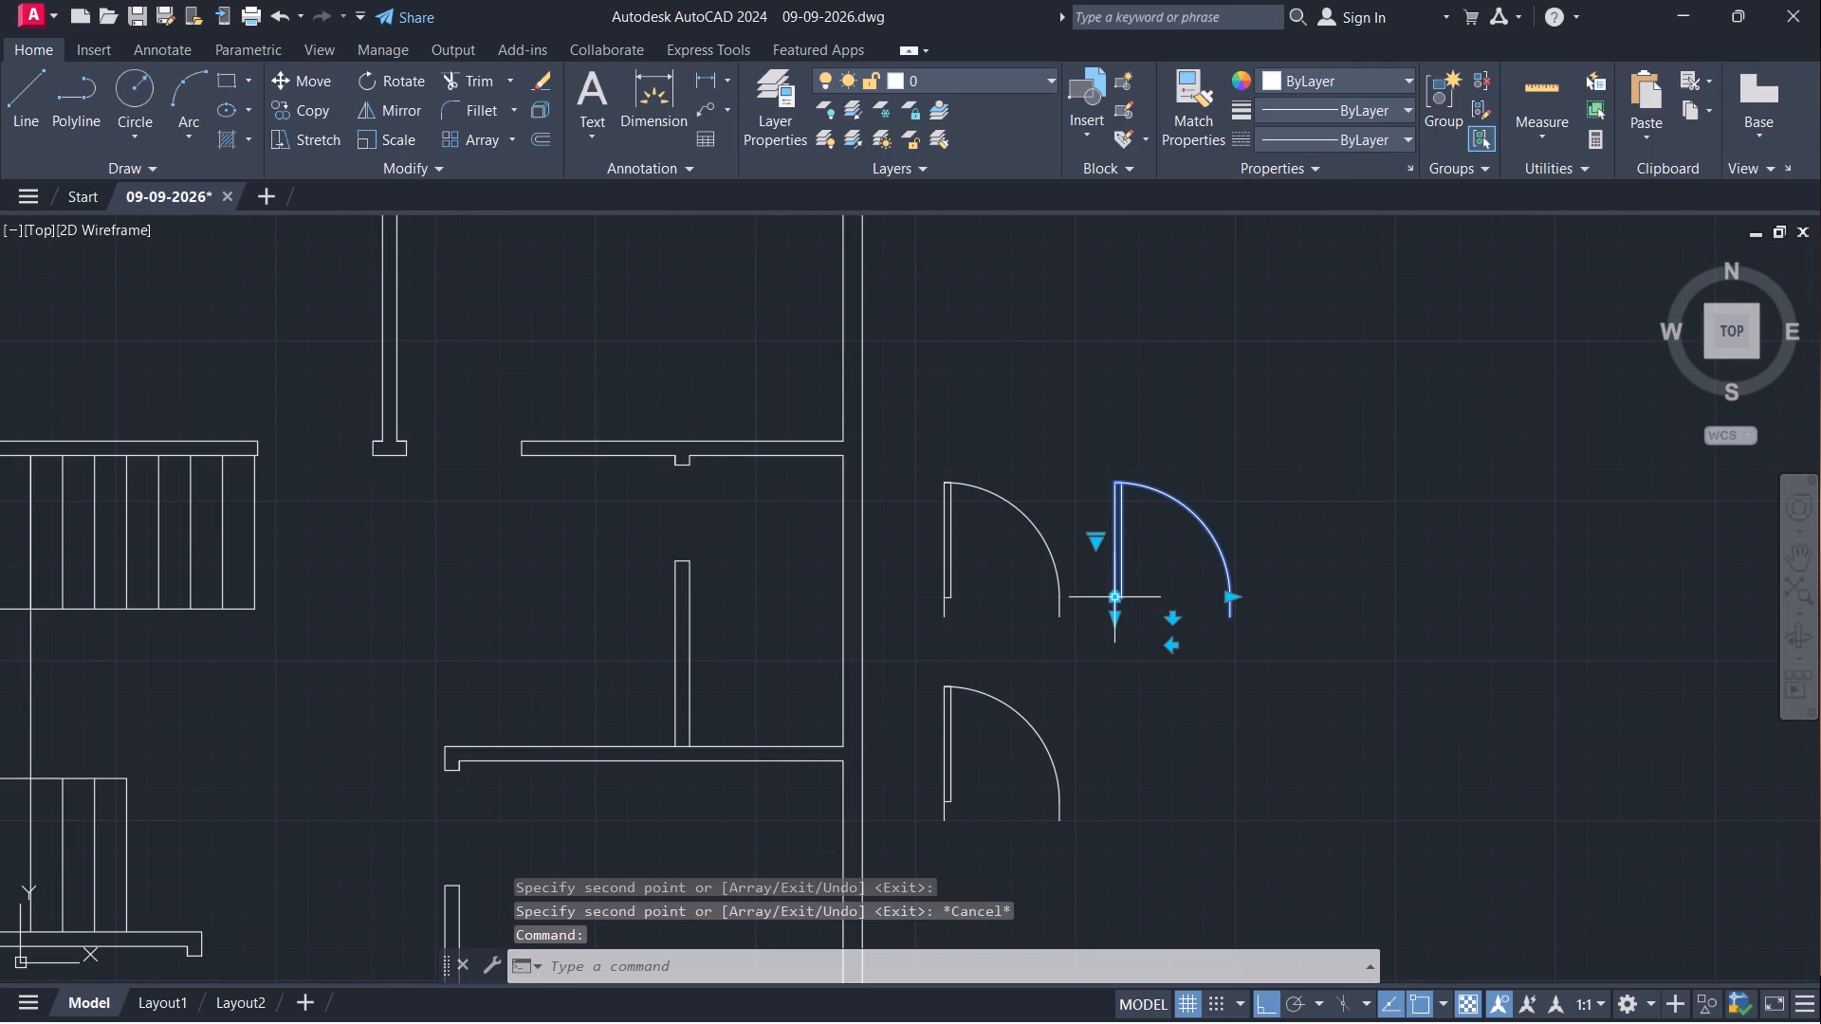
pyautogui.write('sc')
pyautogui.press('Return')
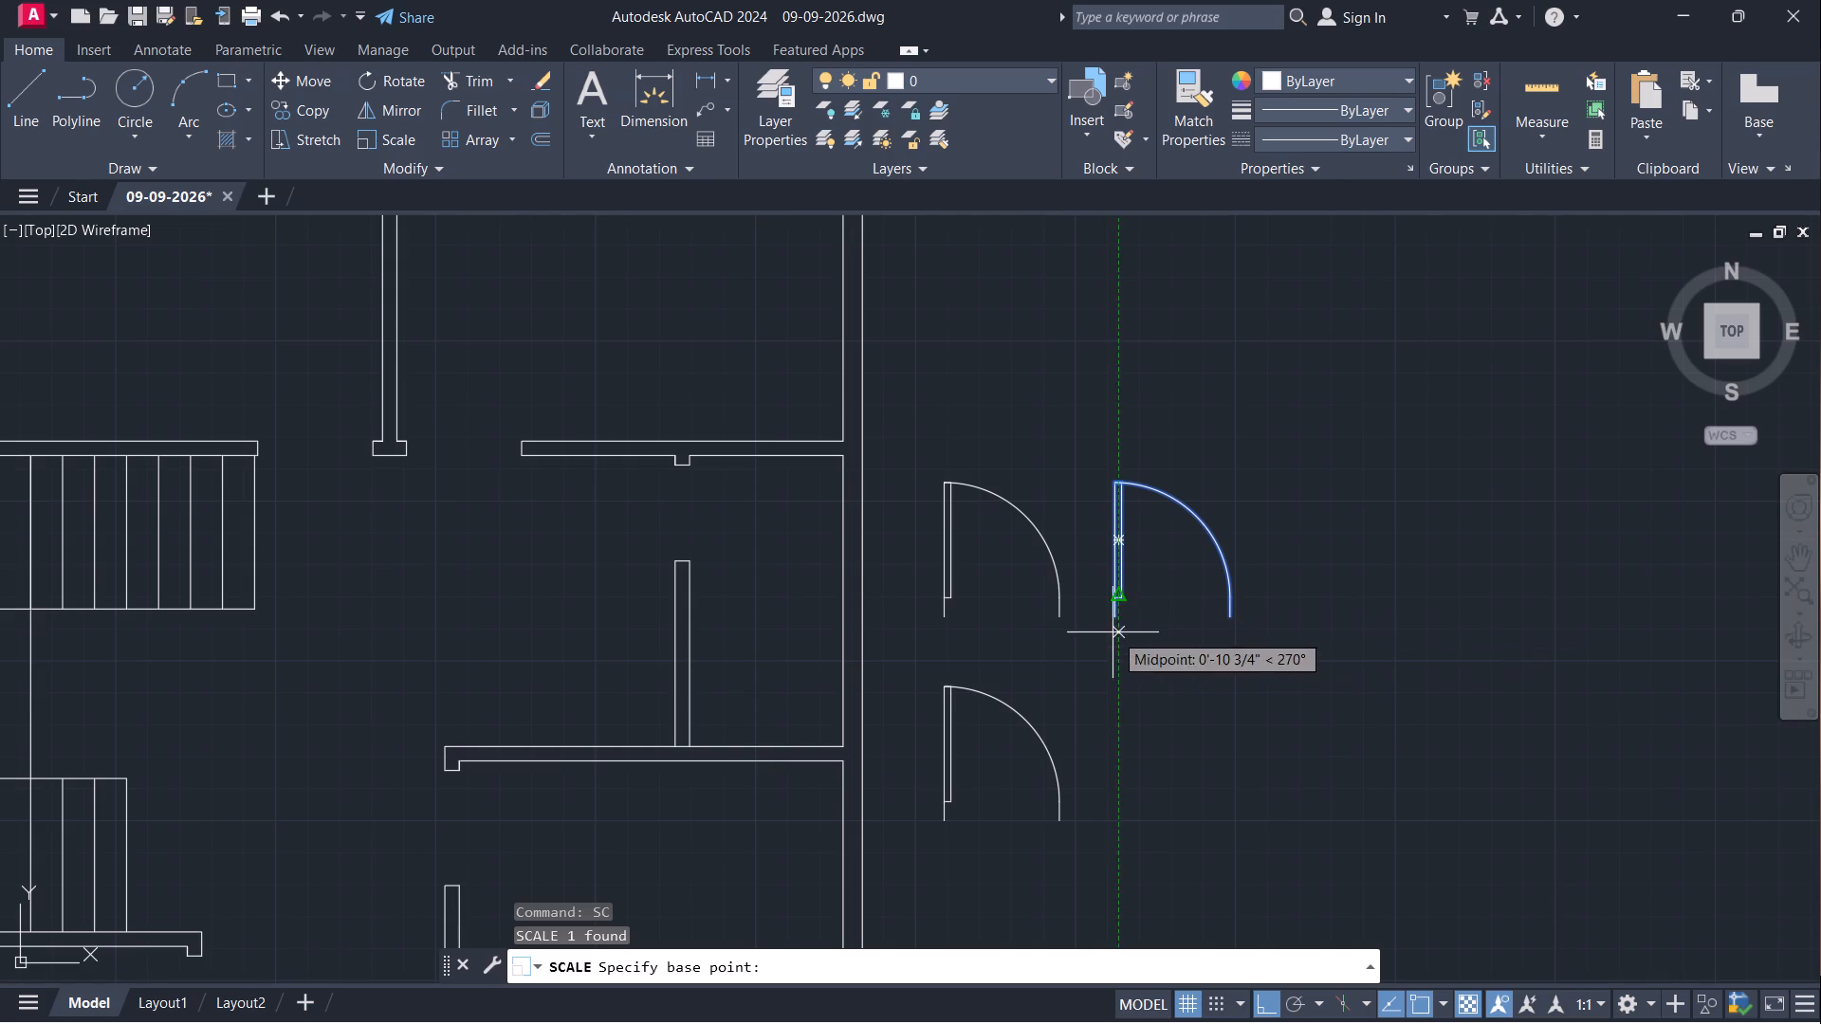
pyautogui.scroll(4, 1108, 632)
pyautogui.click(1154, 544)
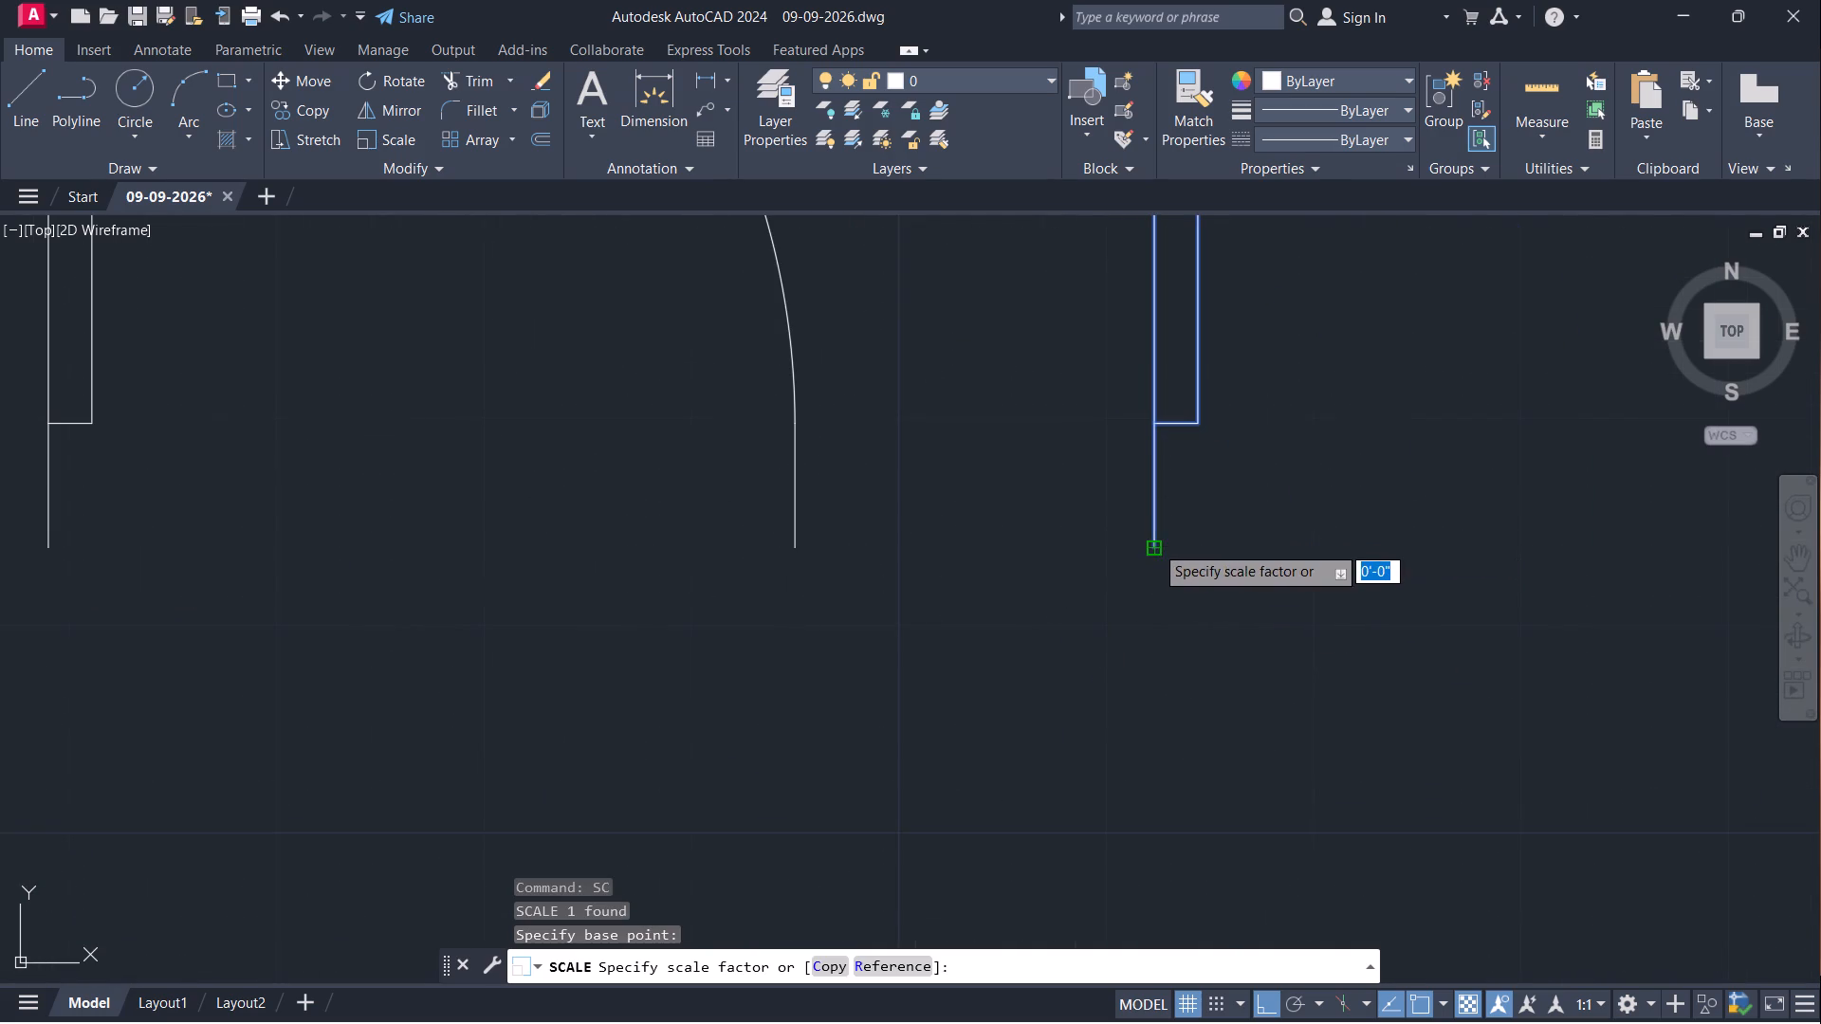
pyautogui.press('r')
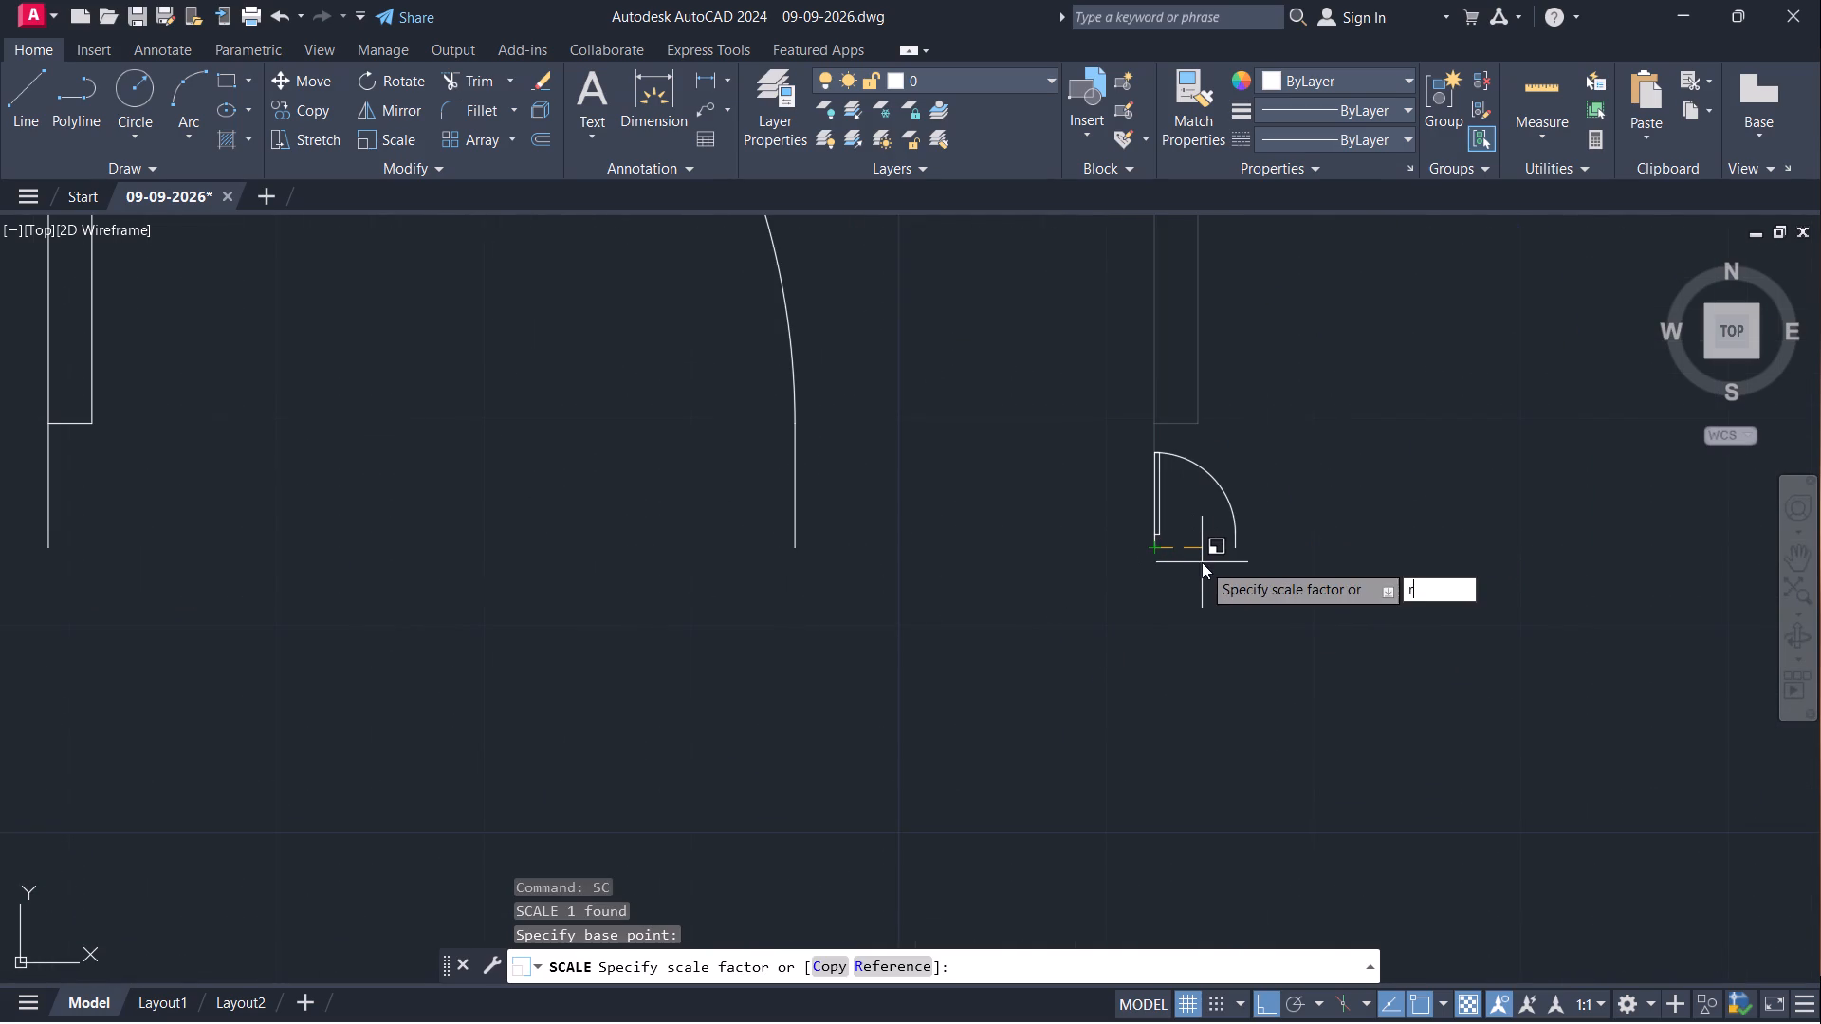
pyautogui.press('Return')
pyautogui.click(1156, 549)
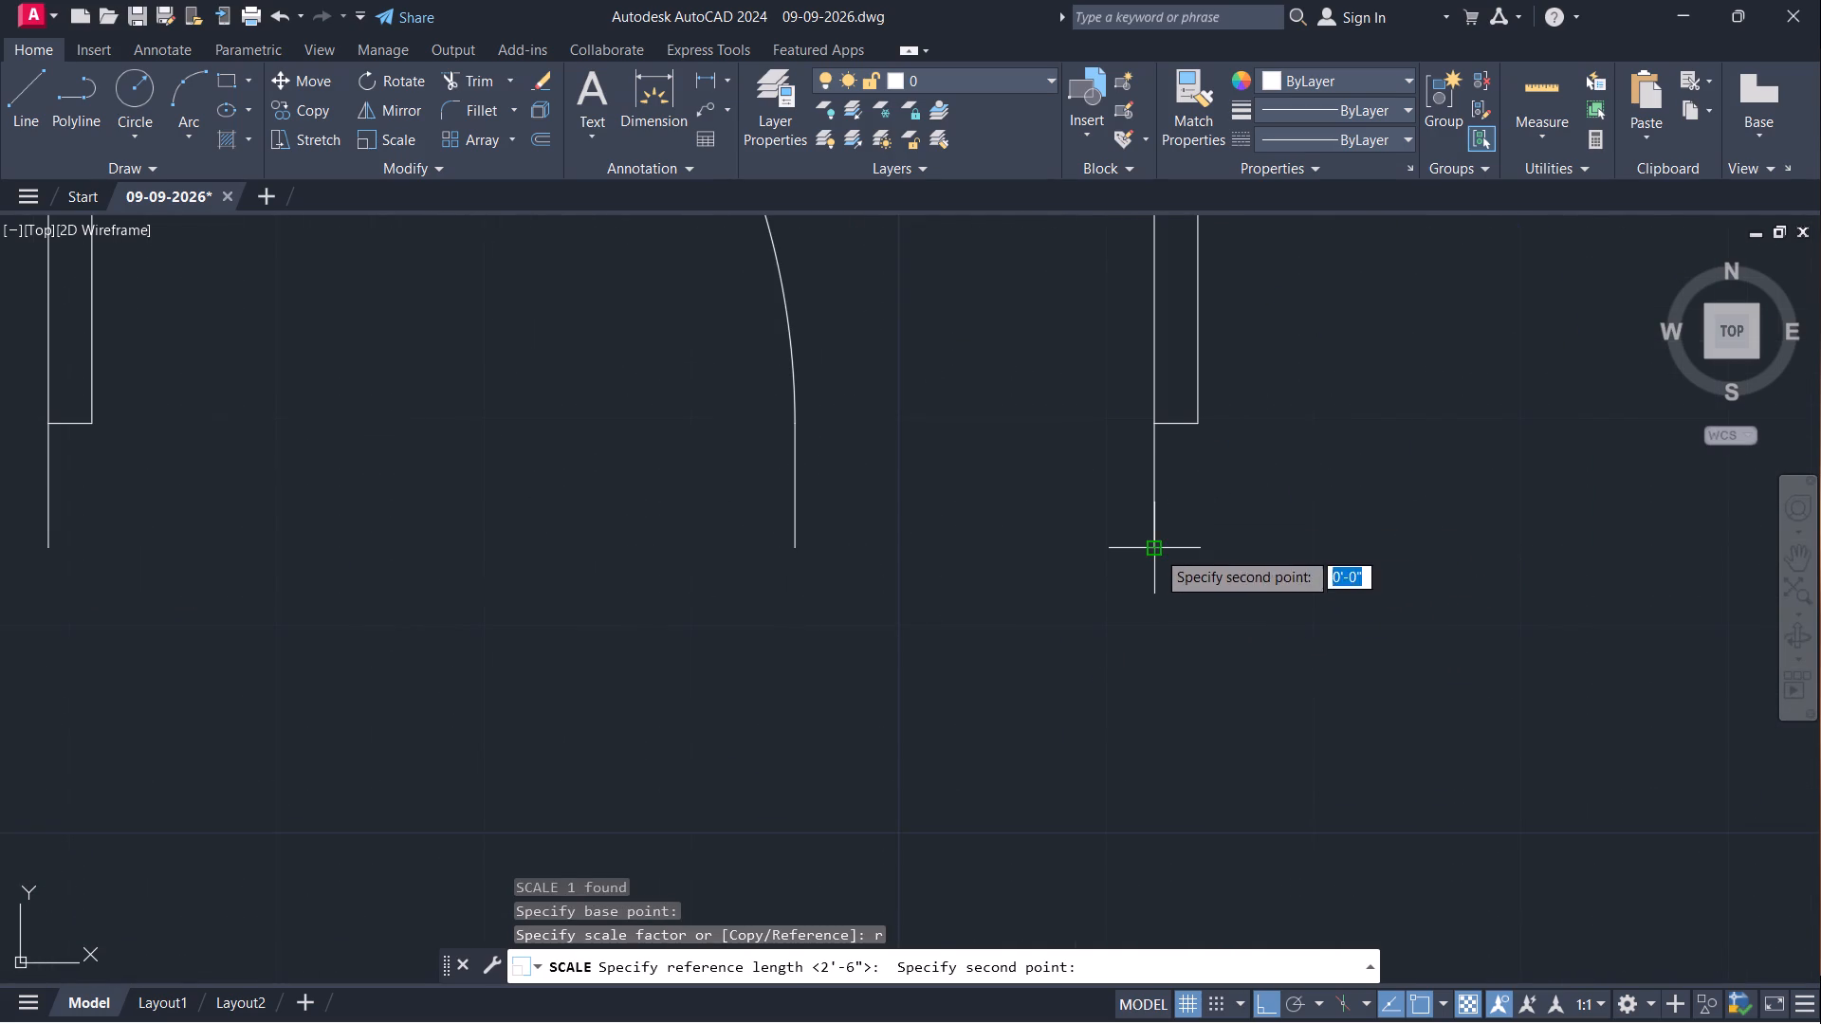
pyautogui.scroll(-3, 1199, 575)
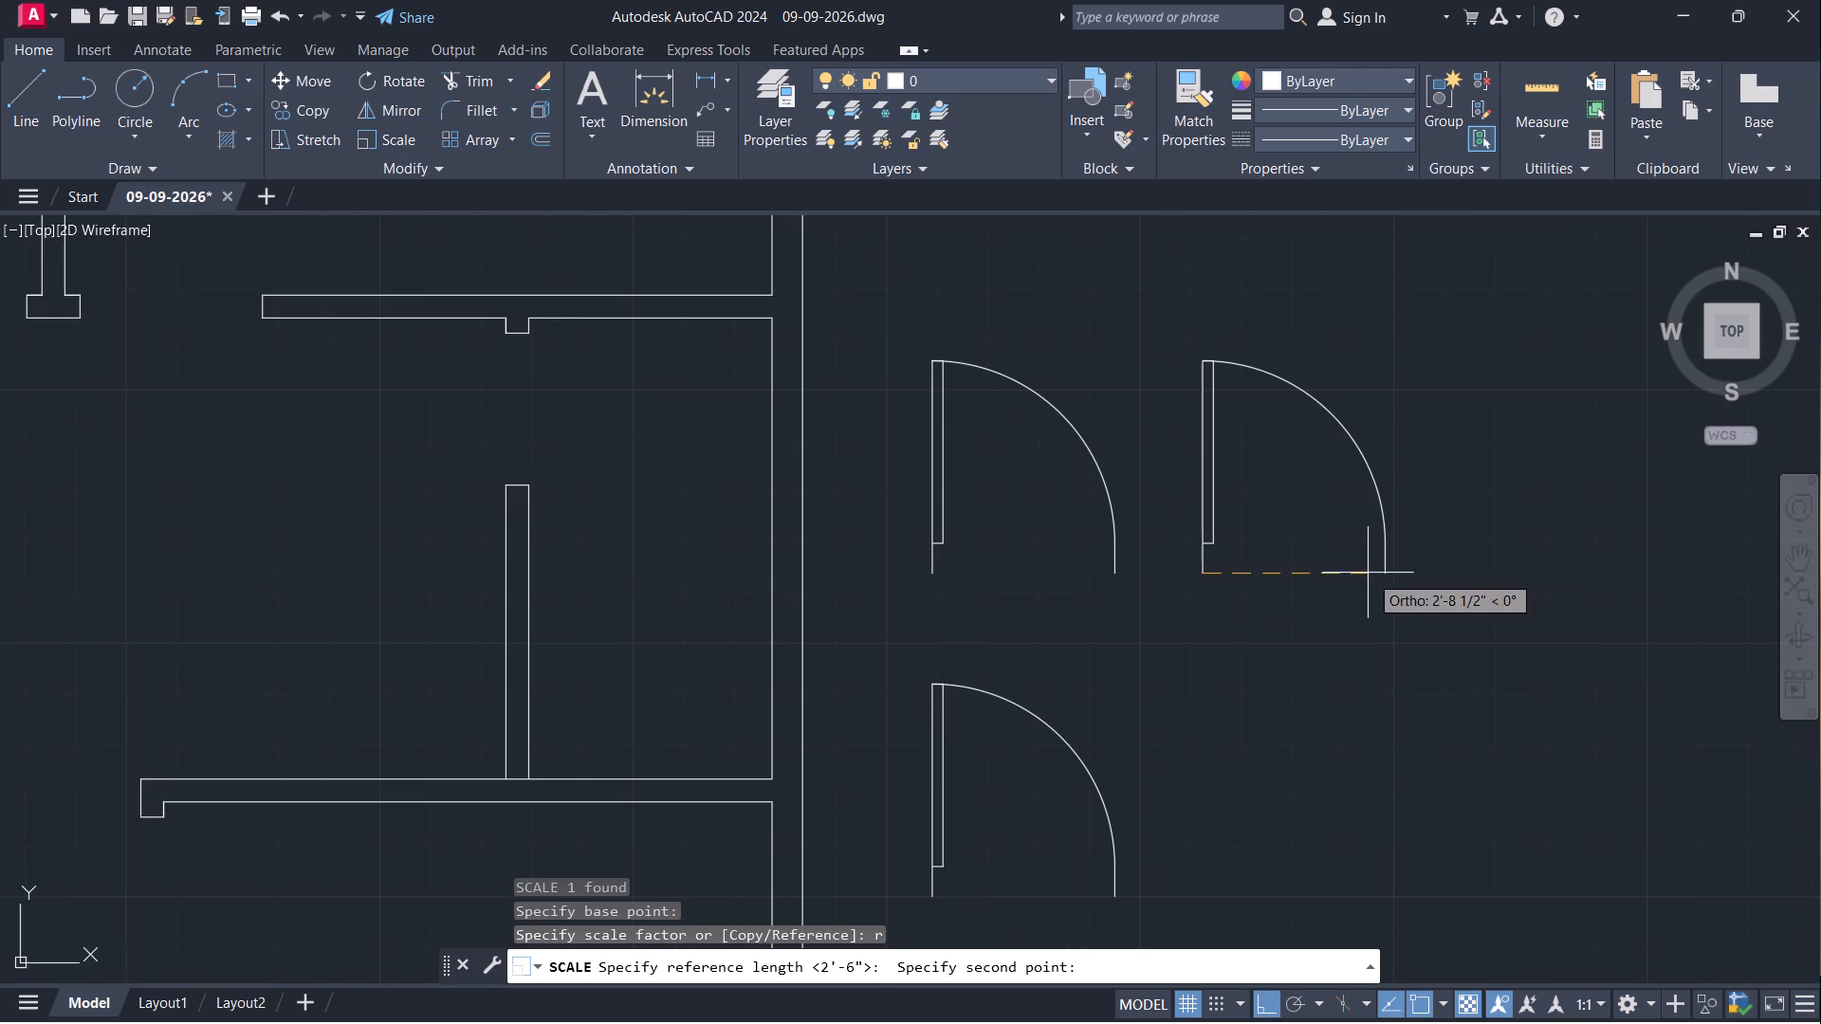
pyautogui.click(1389, 576)
pyautogui.write('2\'6"')
pyautogui.press('Return')
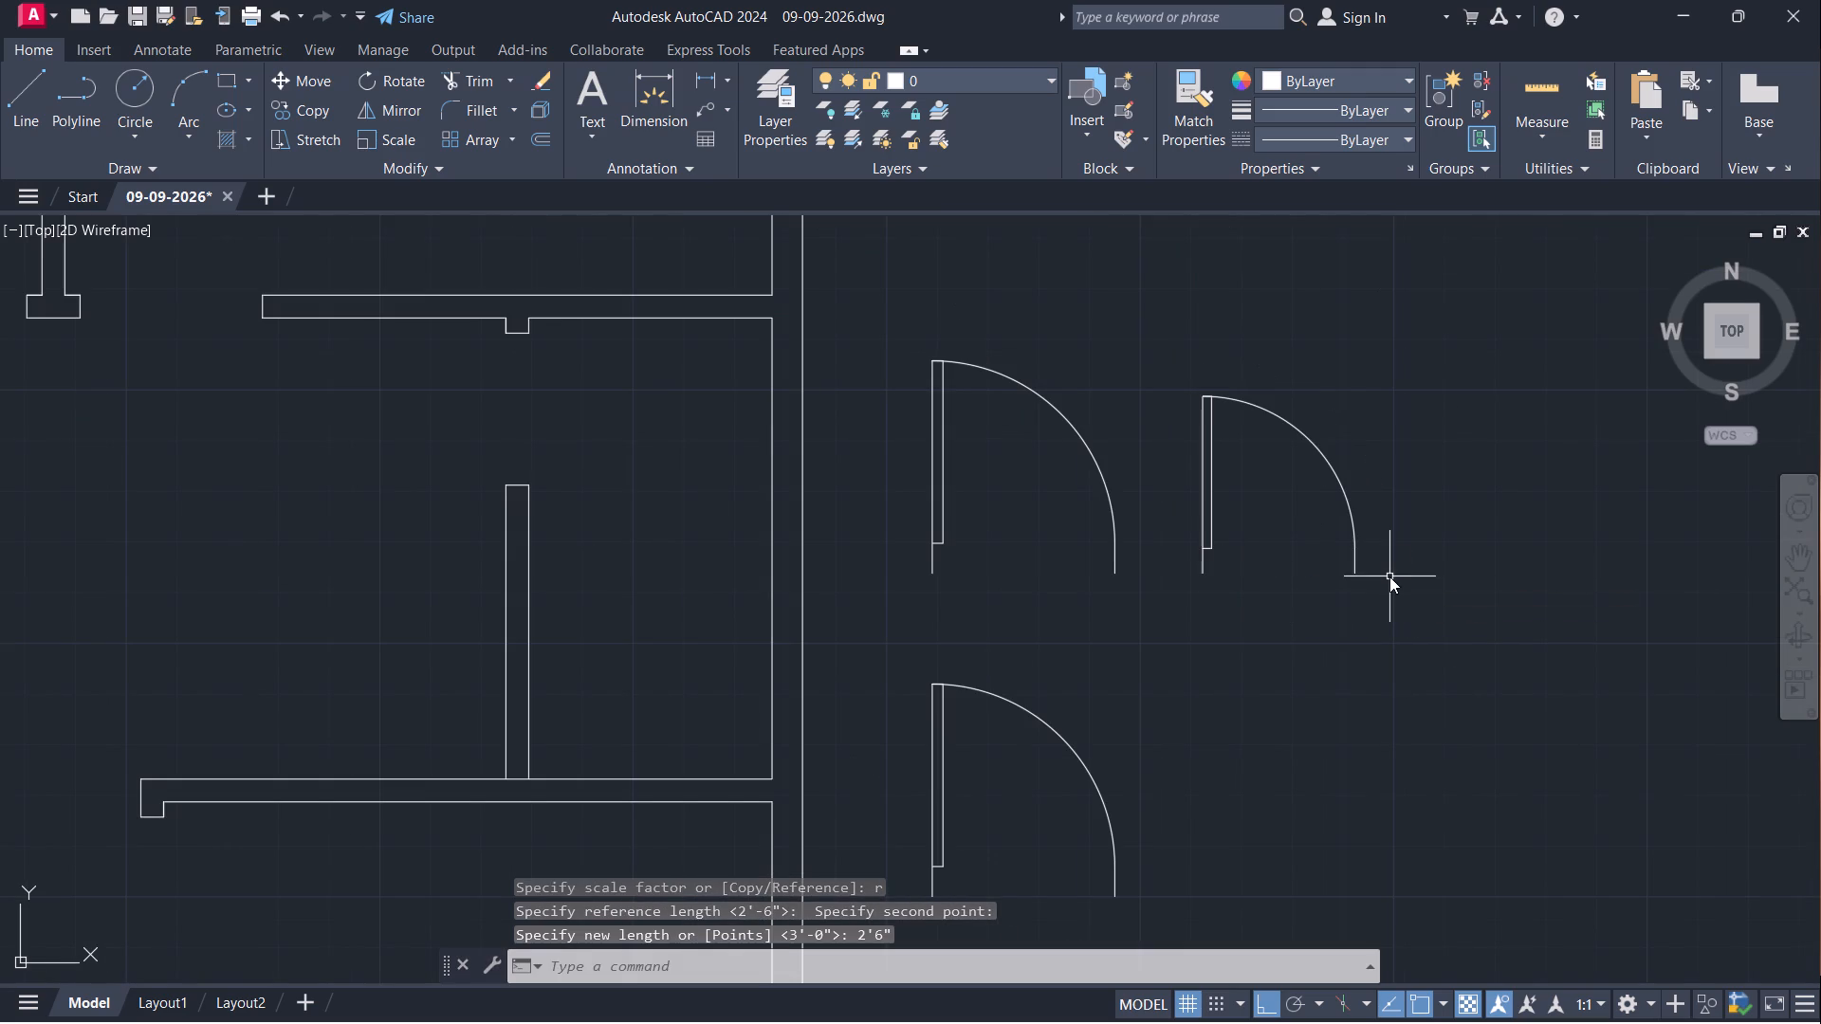
# Mirror the lower door copy about a vertical line through its free end, keeping the original to form a double door.
pyautogui.scroll(-1, 1238, 634)
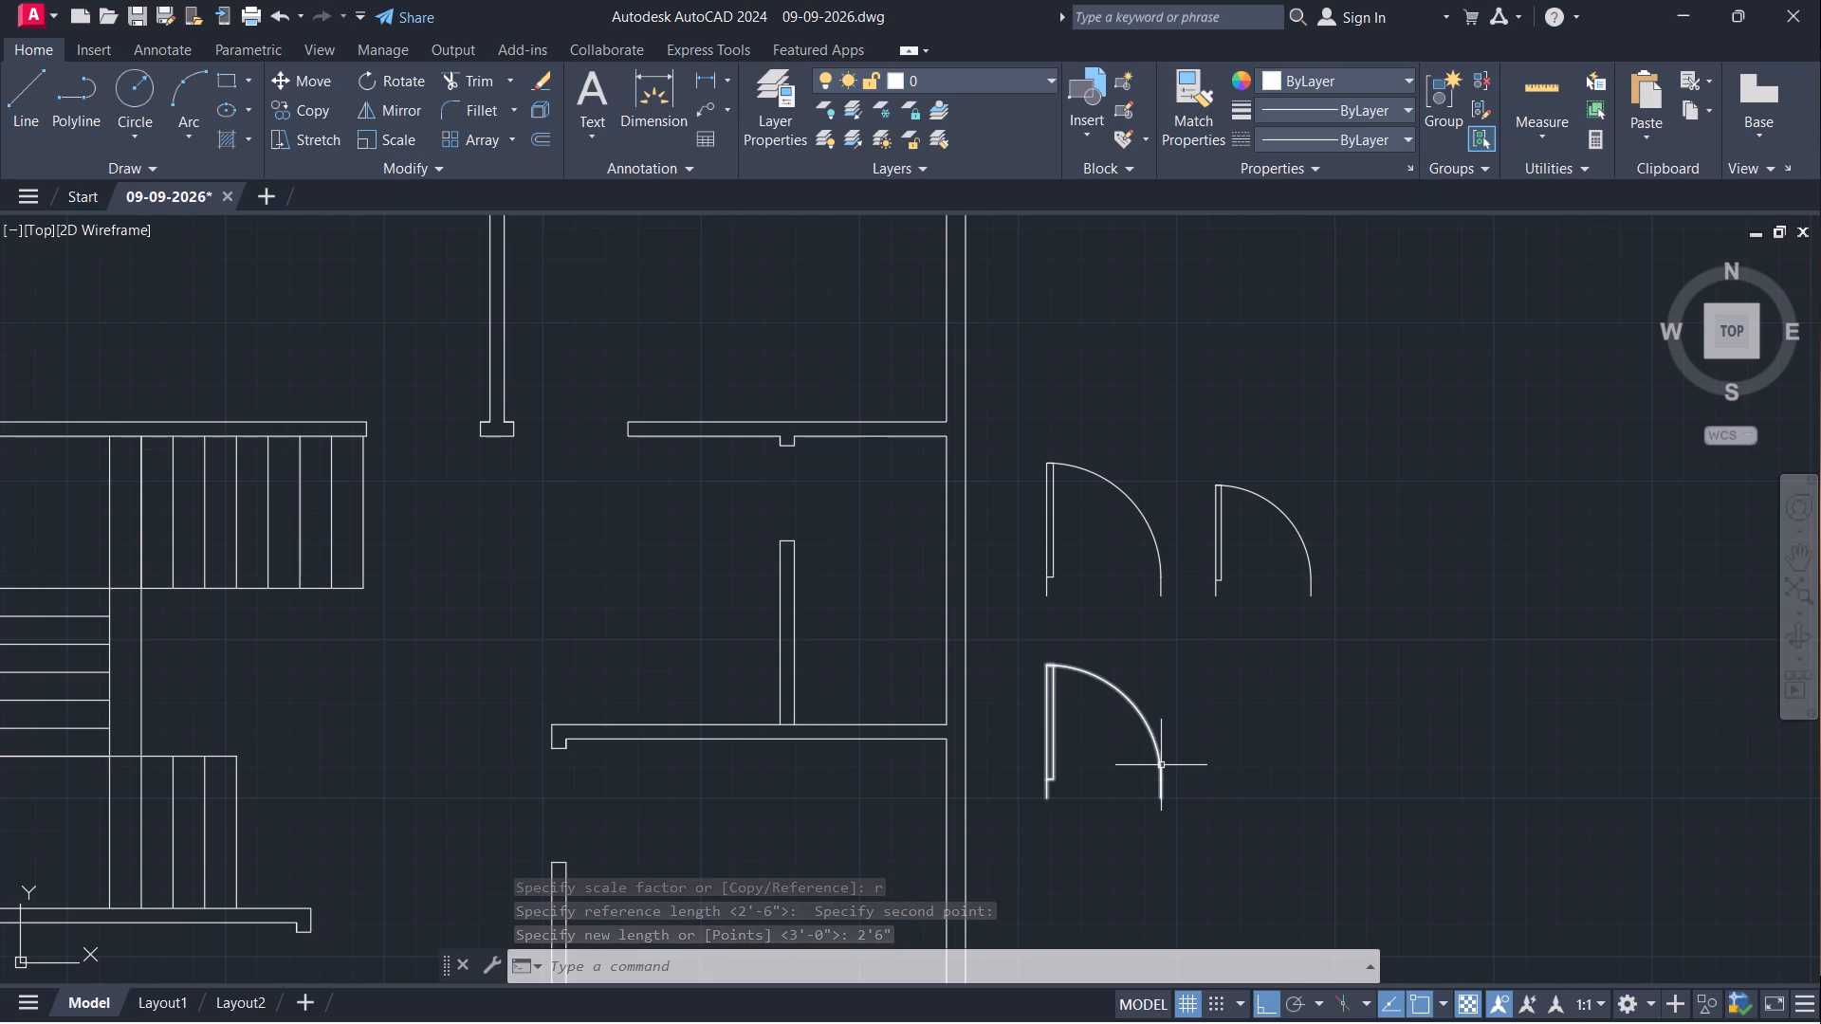
pyautogui.click(1161, 765)
pyautogui.write('mi')
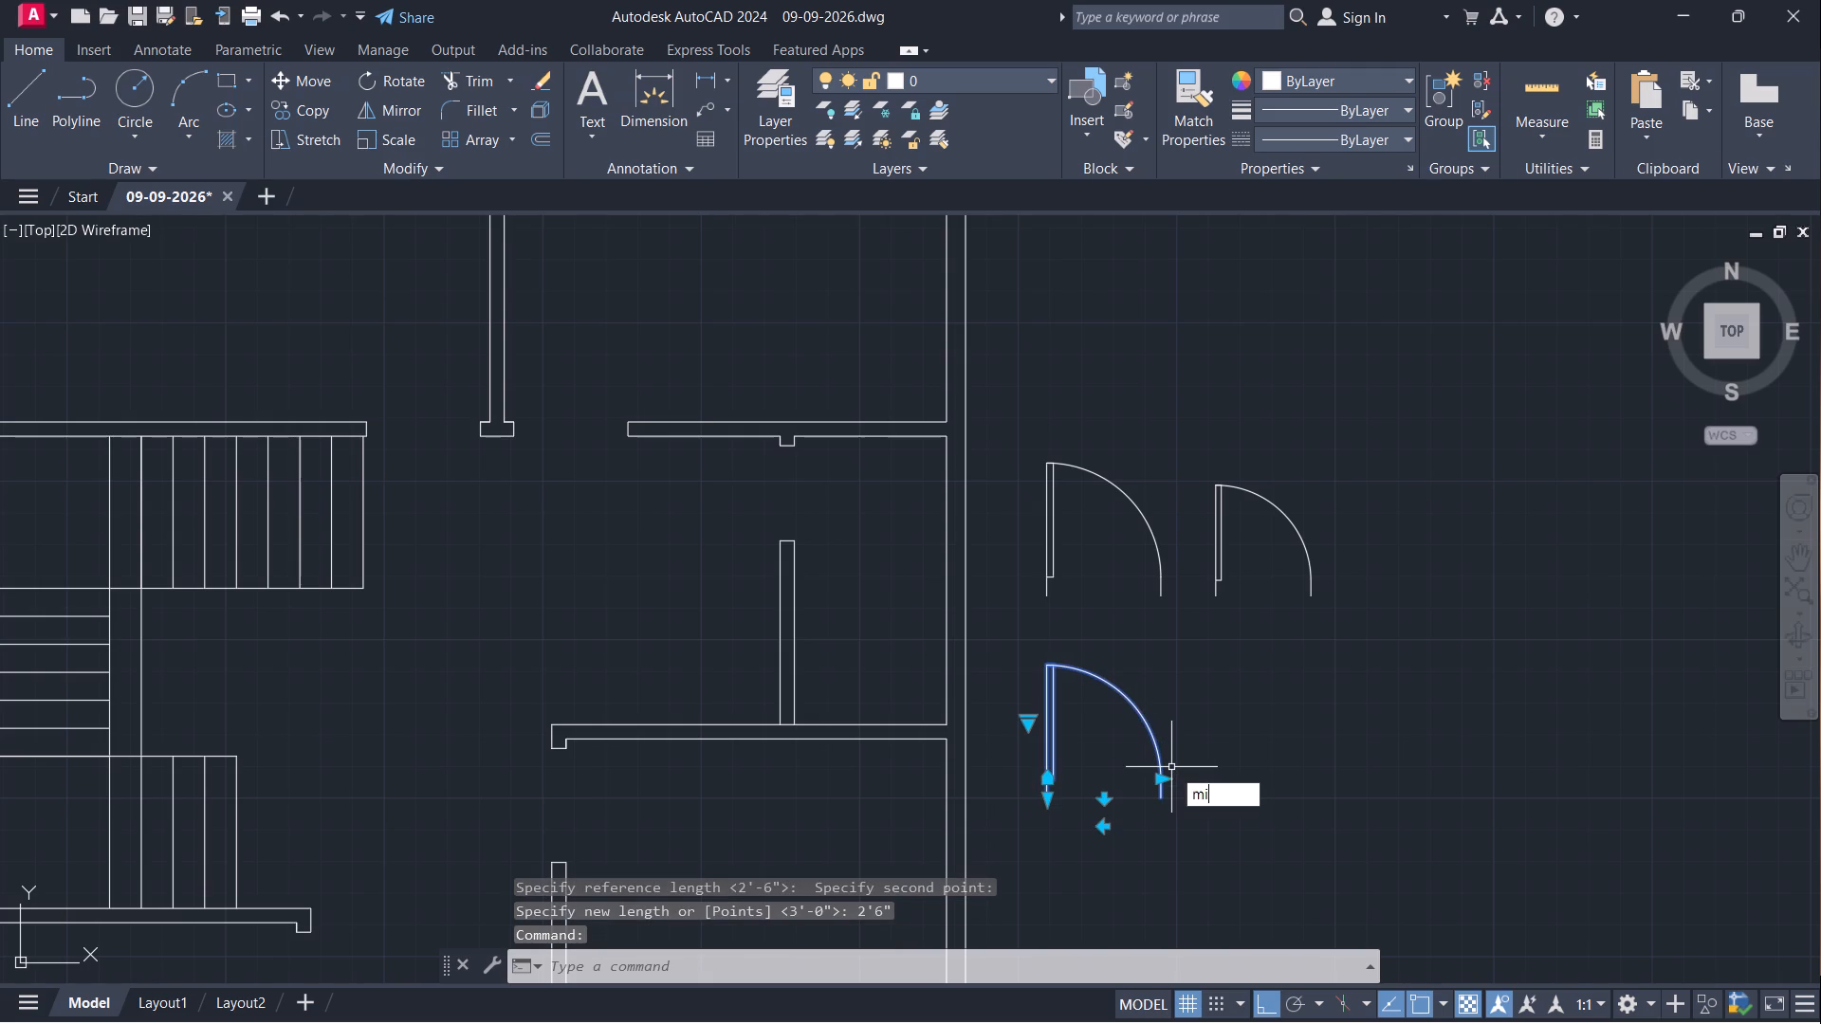
pyautogui.press('Return')
pyautogui.click(1165, 803)
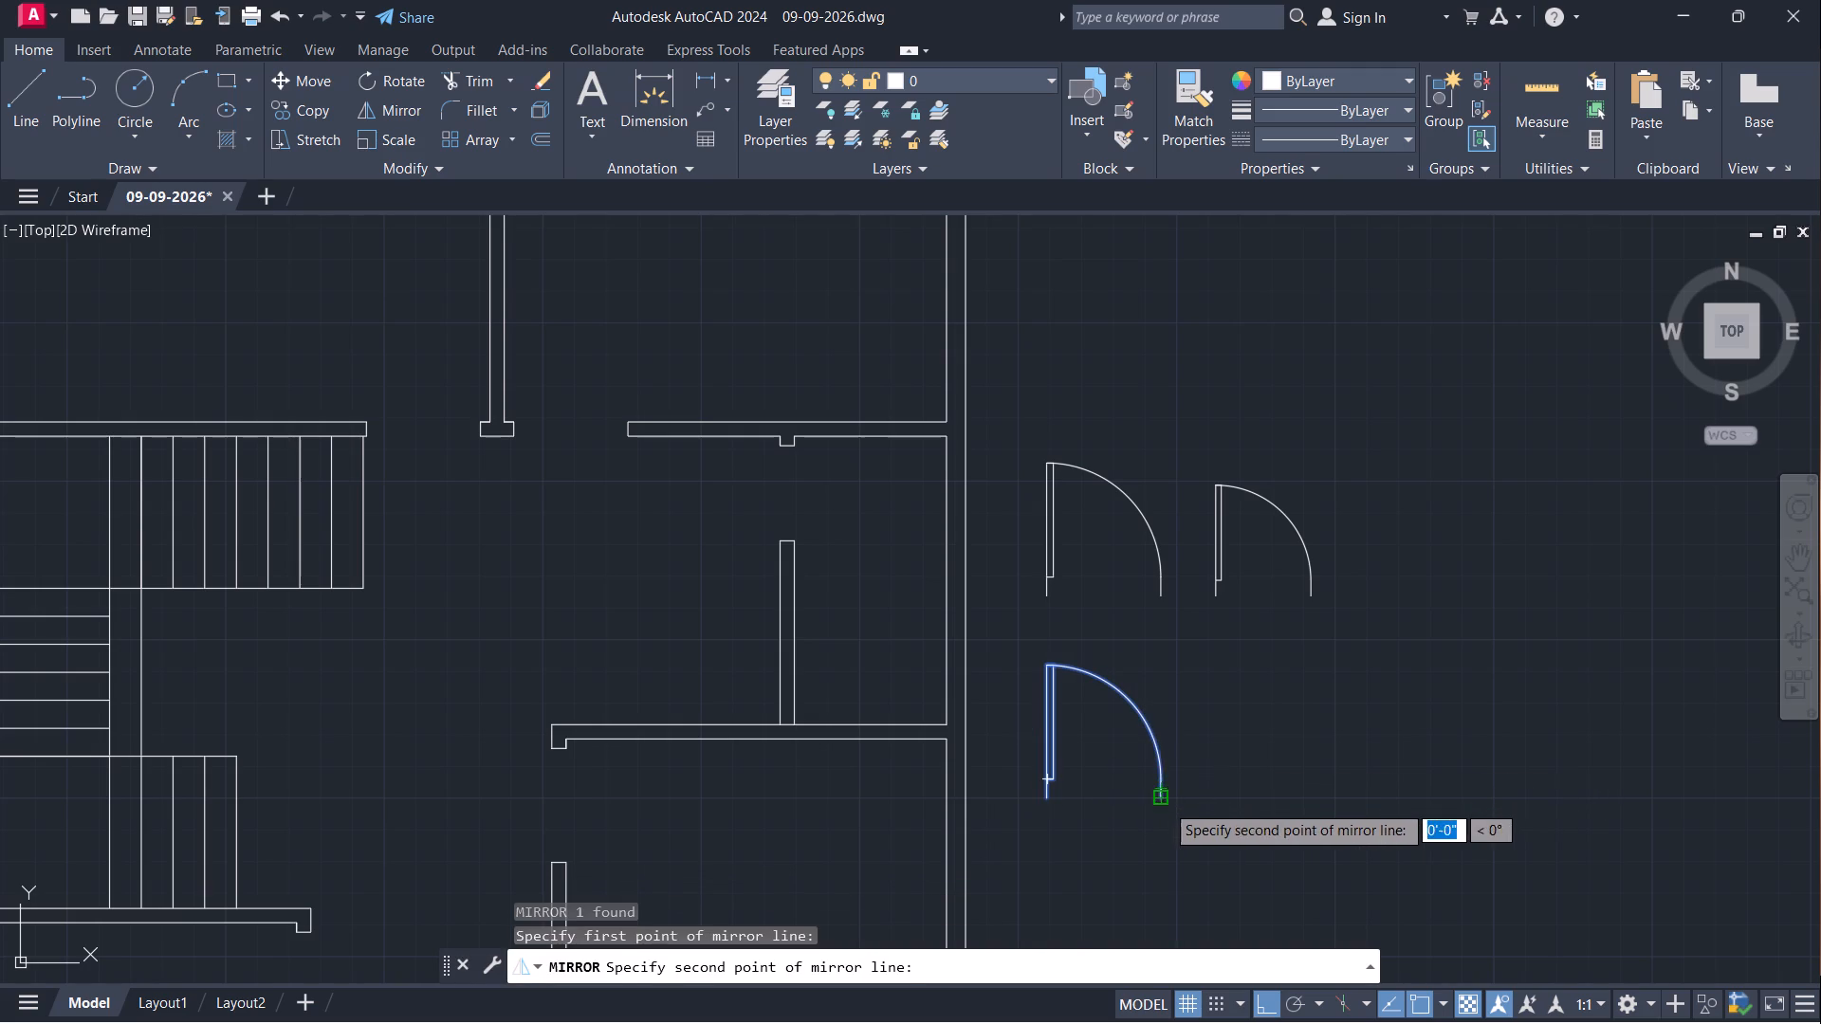
pyautogui.click(1177, 670)
pyautogui.press('Return')
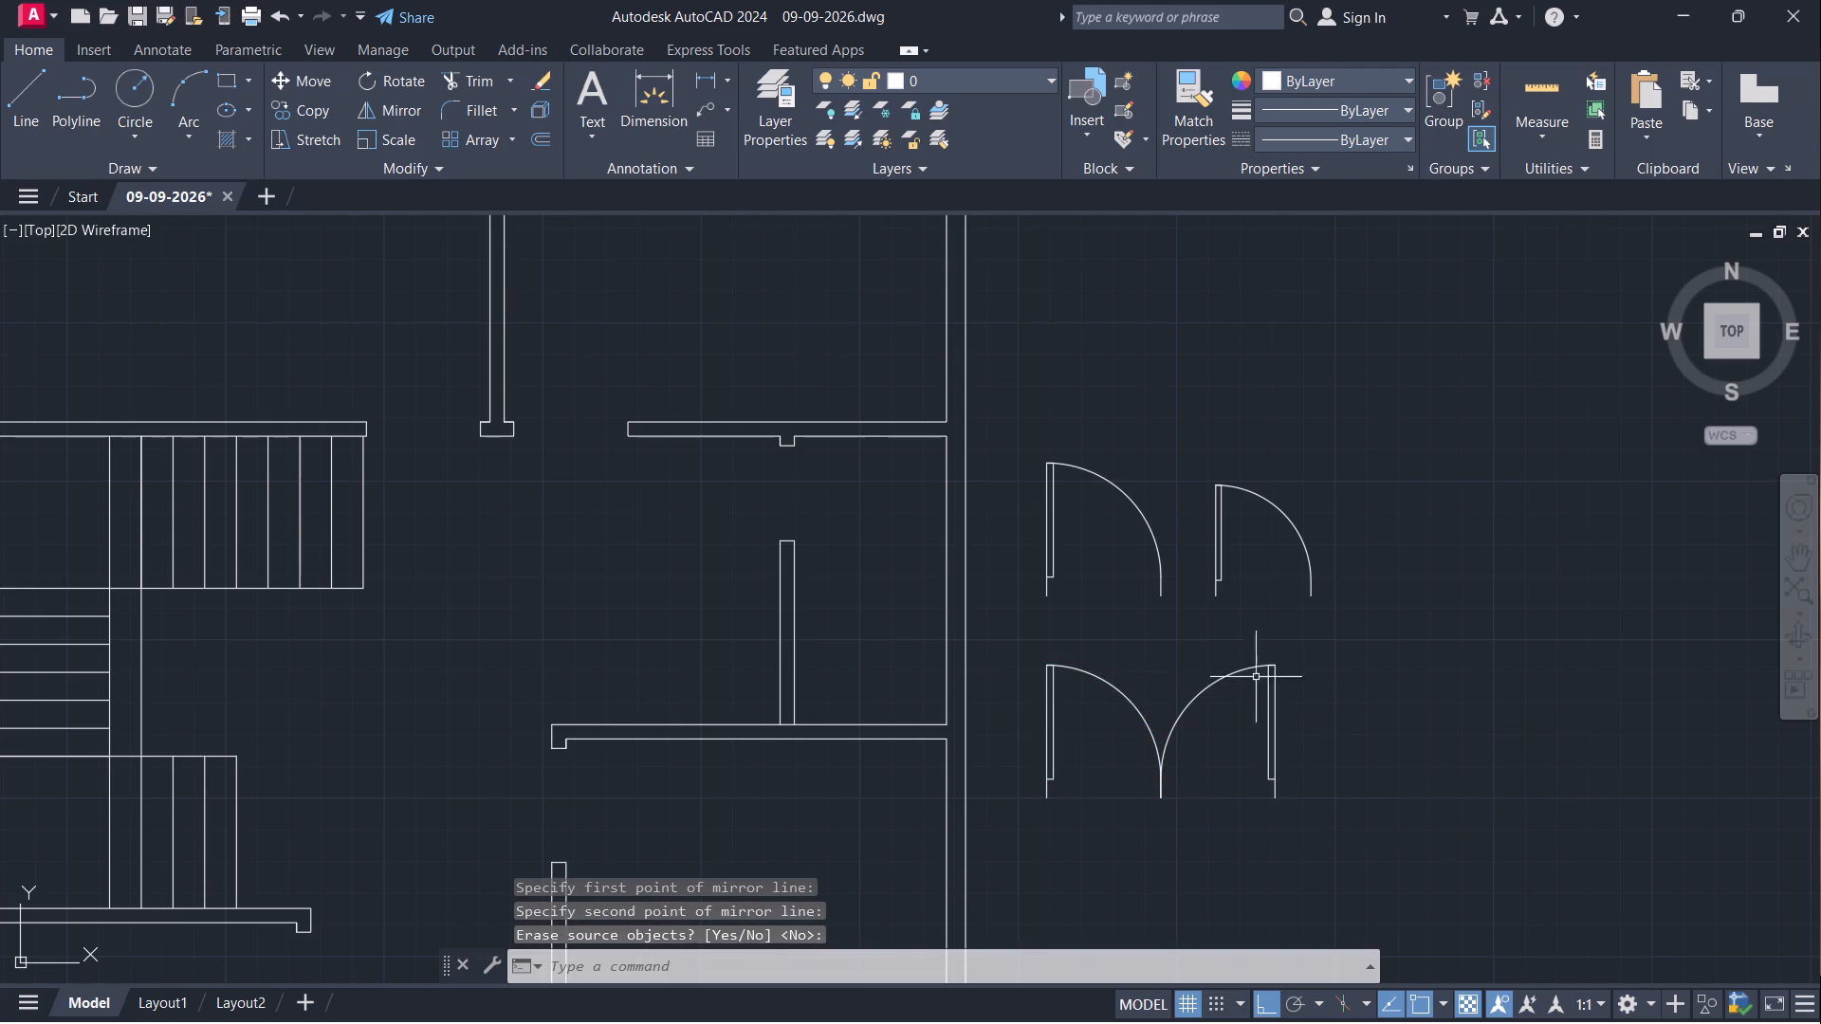
# Group the two mirrored door leaves into one double door.
pyautogui.click(1385, 665)
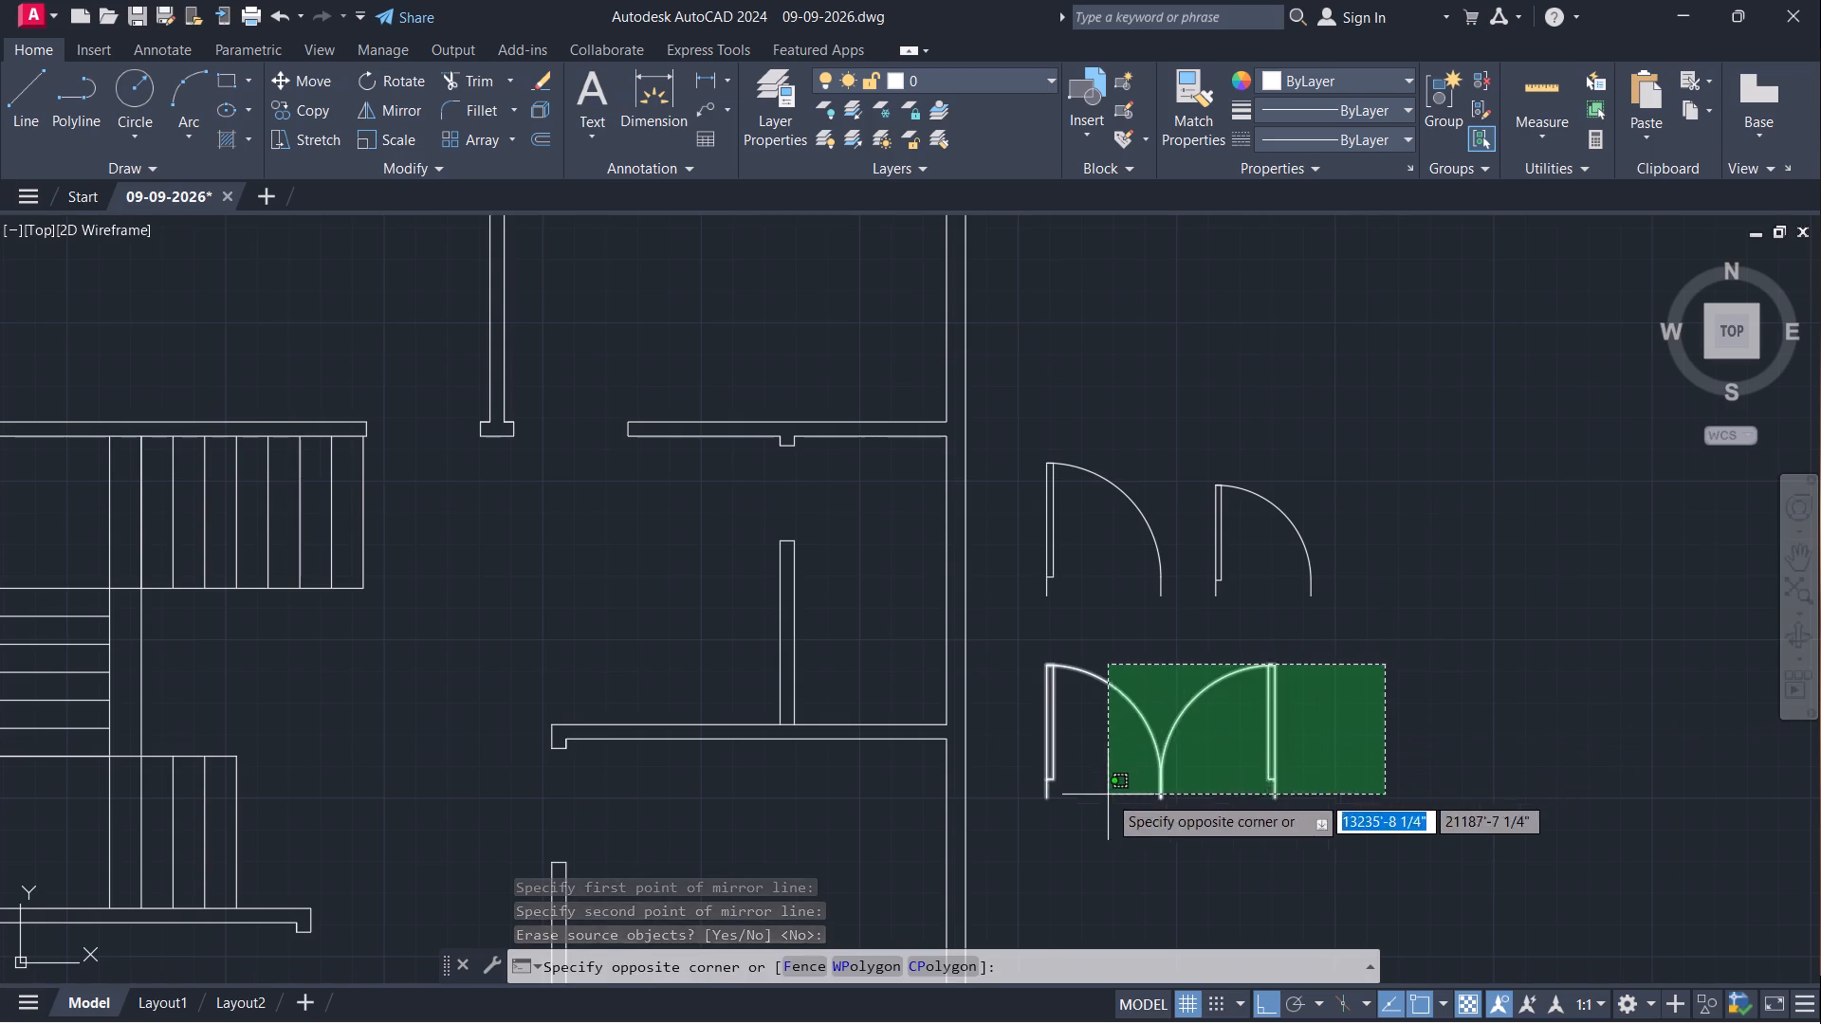
pyautogui.click(1108, 795)
pyautogui.press('g')
pyautogui.press('Return')
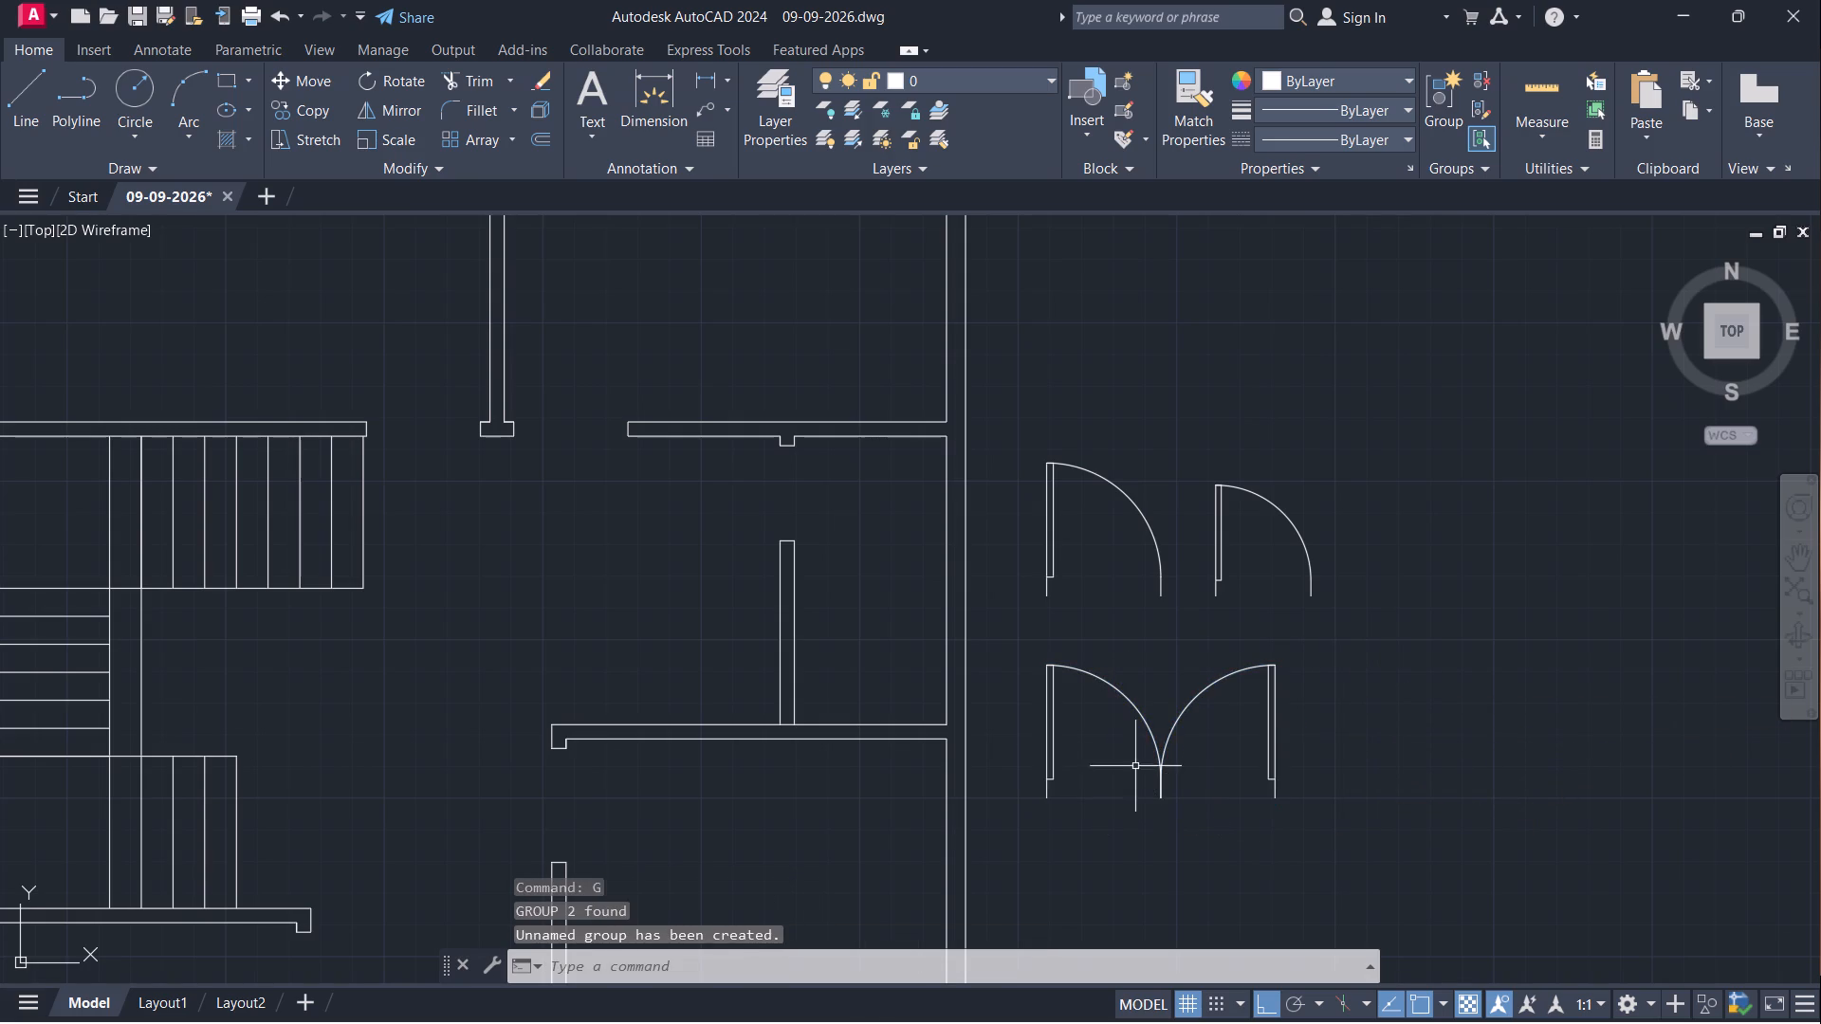
# Scale the grouped double door by reference across both leaves to a total width of 4', from its lower left end.
pyautogui.click(1164, 758)
pyautogui.write('sc')
pyautogui.press('Return')
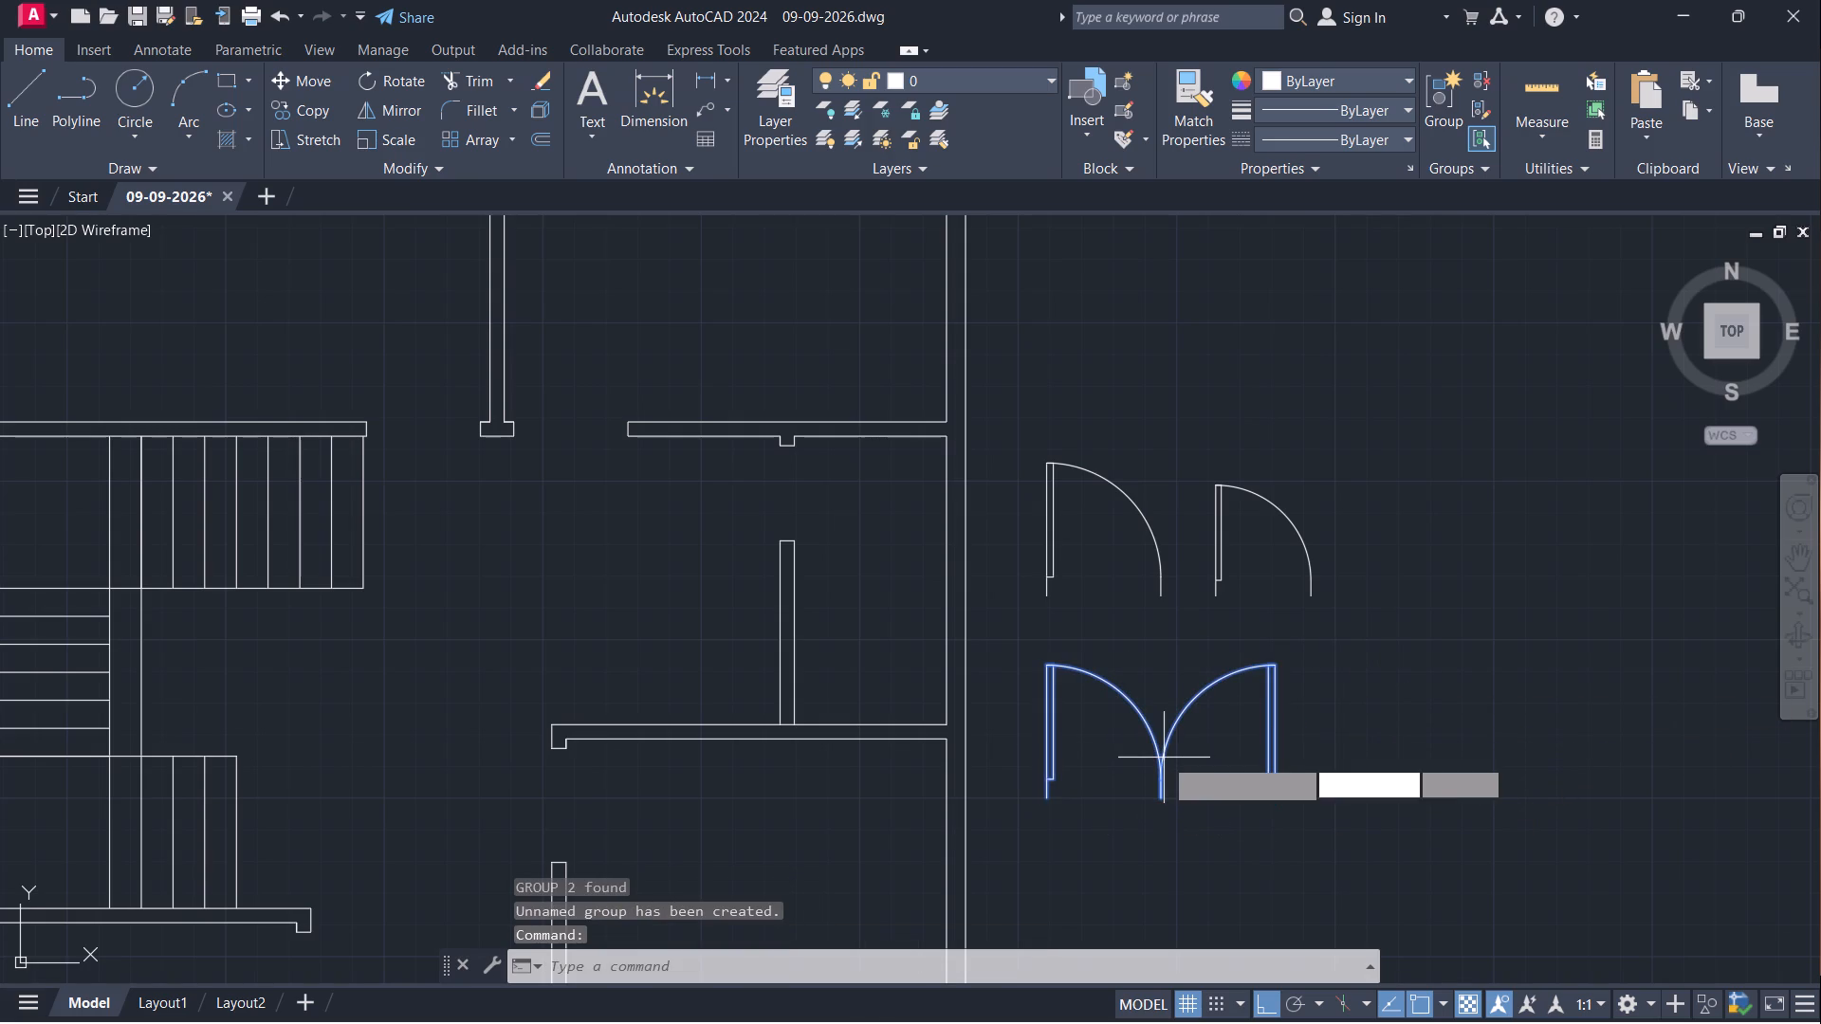
pyautogui.click(1050, 801)
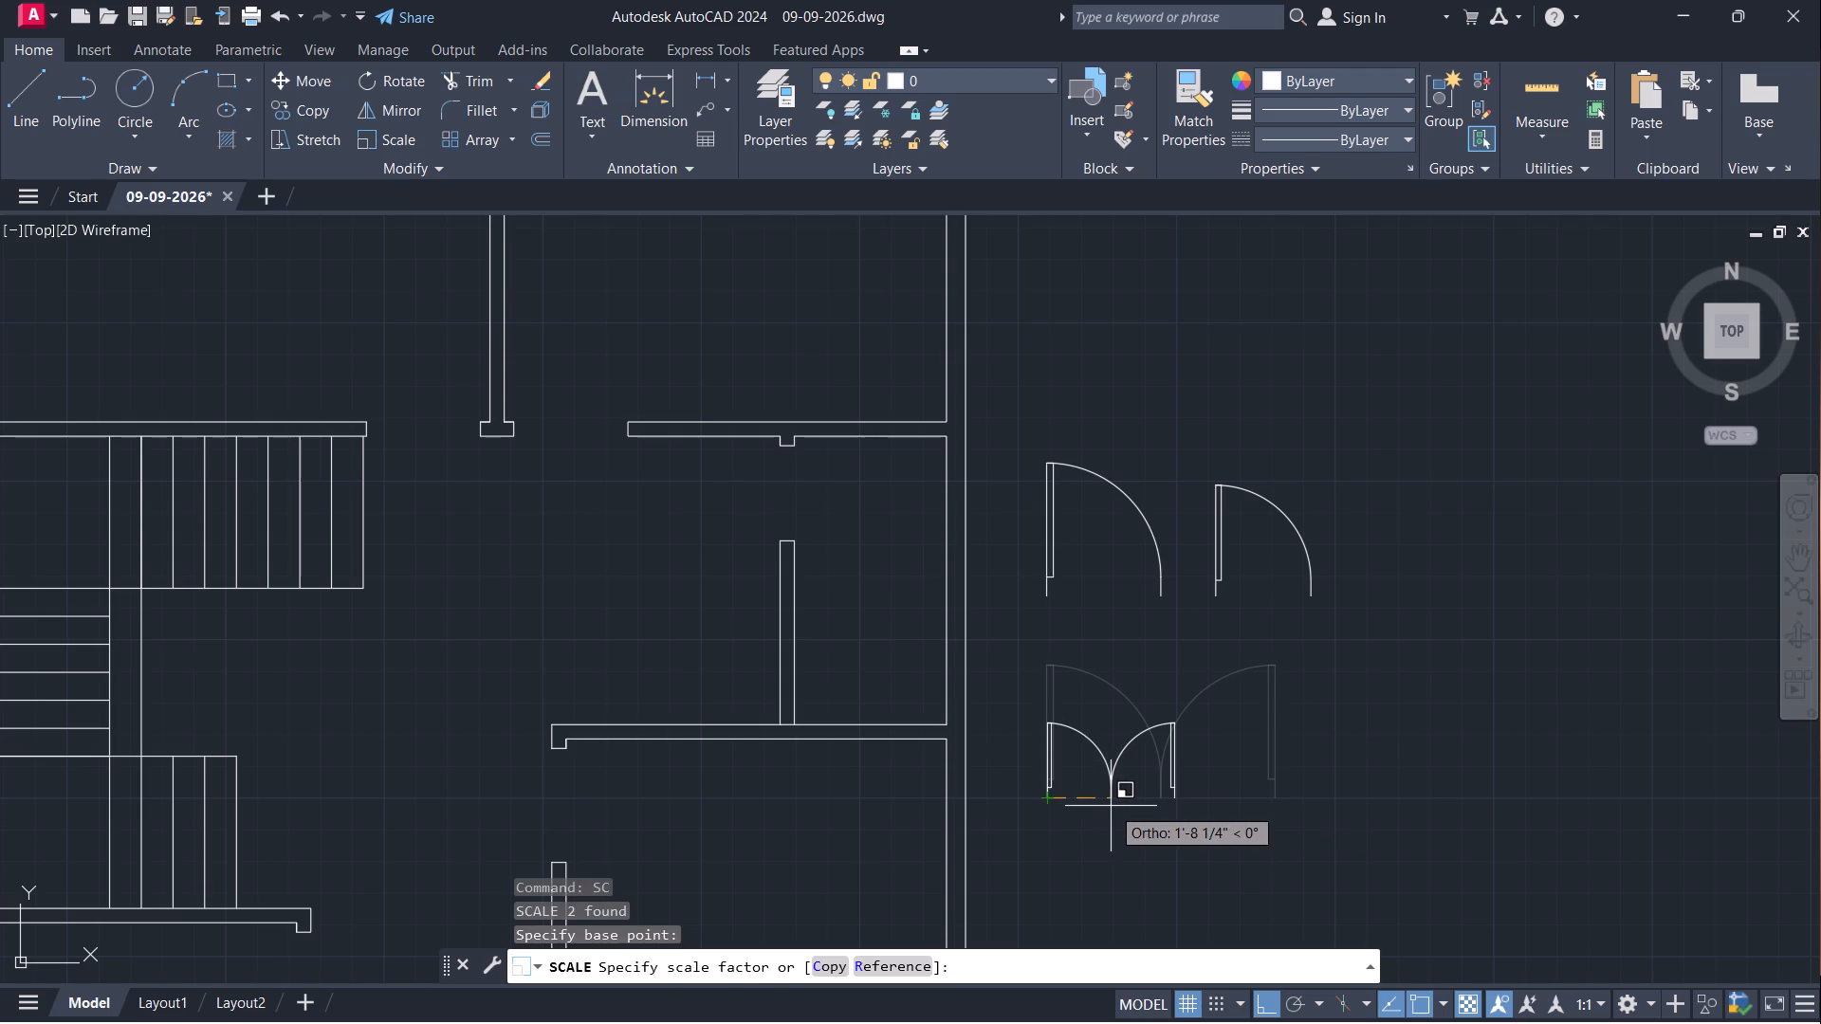
pyautogui.press('r')
pyautogui.press('Return')
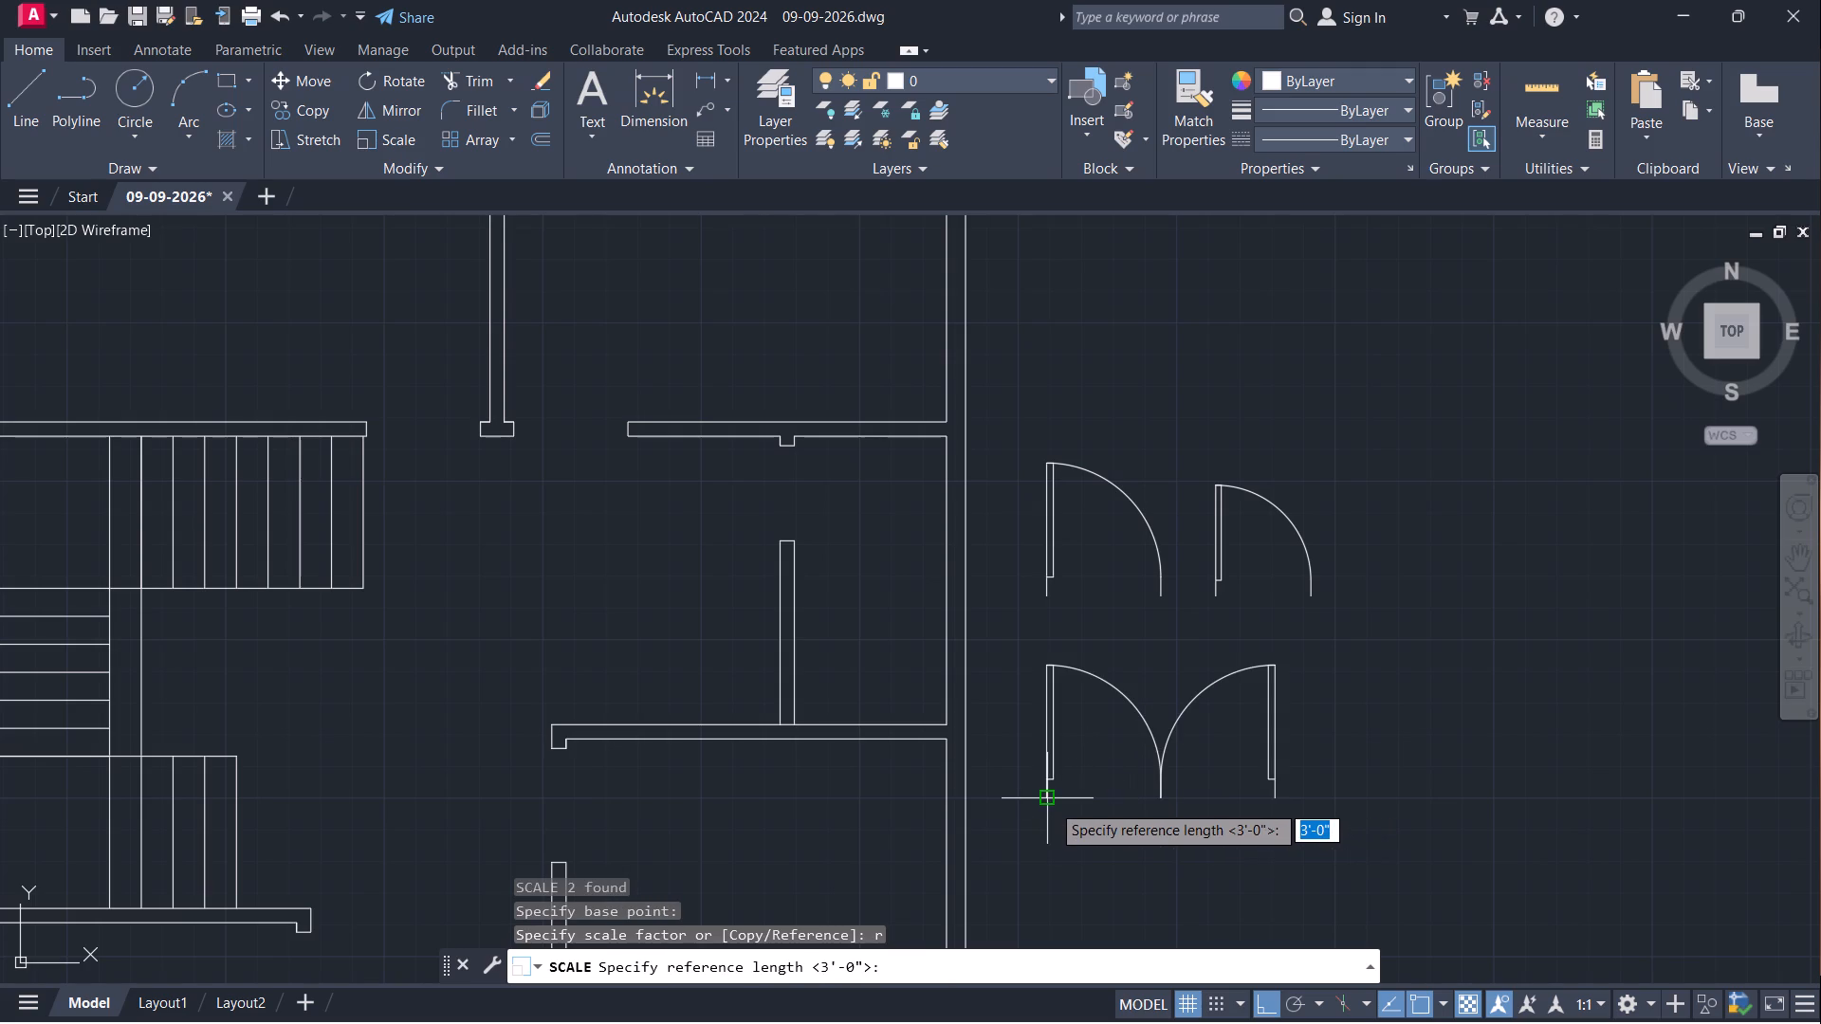
pyautogui.click(1051, 803)
pyautogui.click(1278, 805)
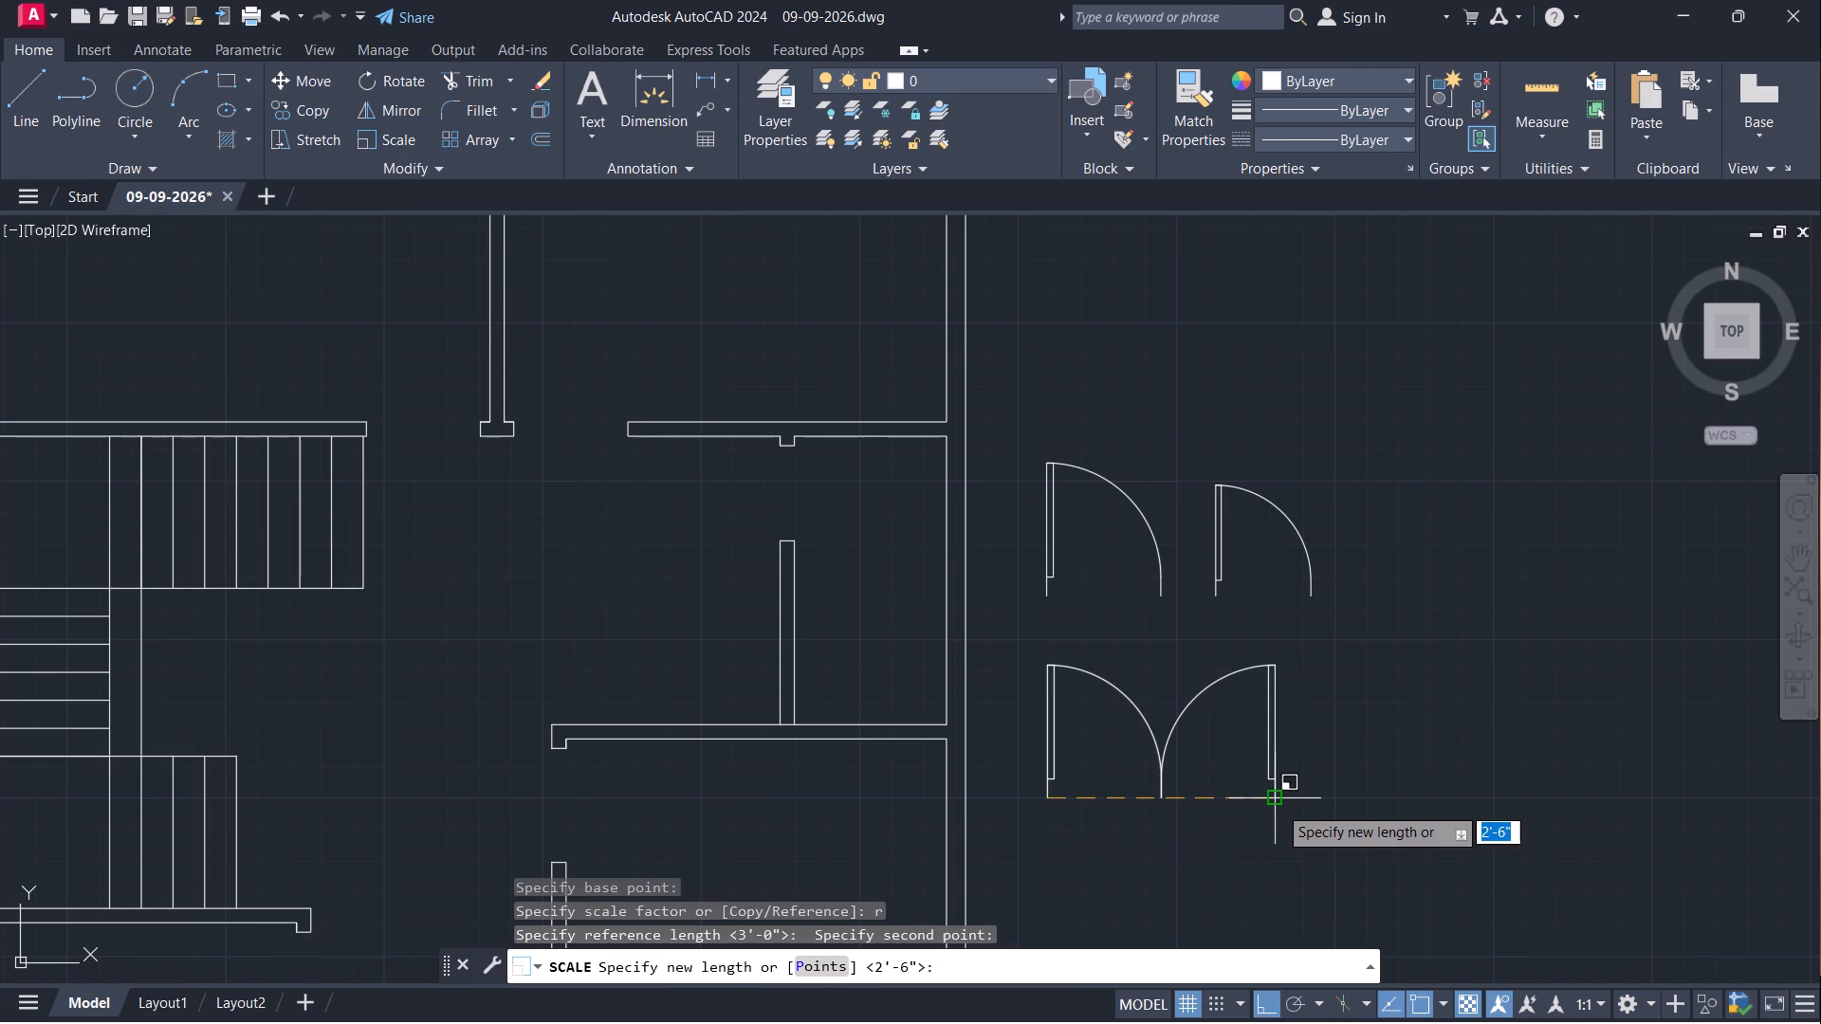
pyautogui.write("4'")
pyautogui.press('Return')
# Move the double door from its lower right end to the outer corner of the entrance opening's right jamb in the bottom wall.
pyautogui.click(1197, 772)
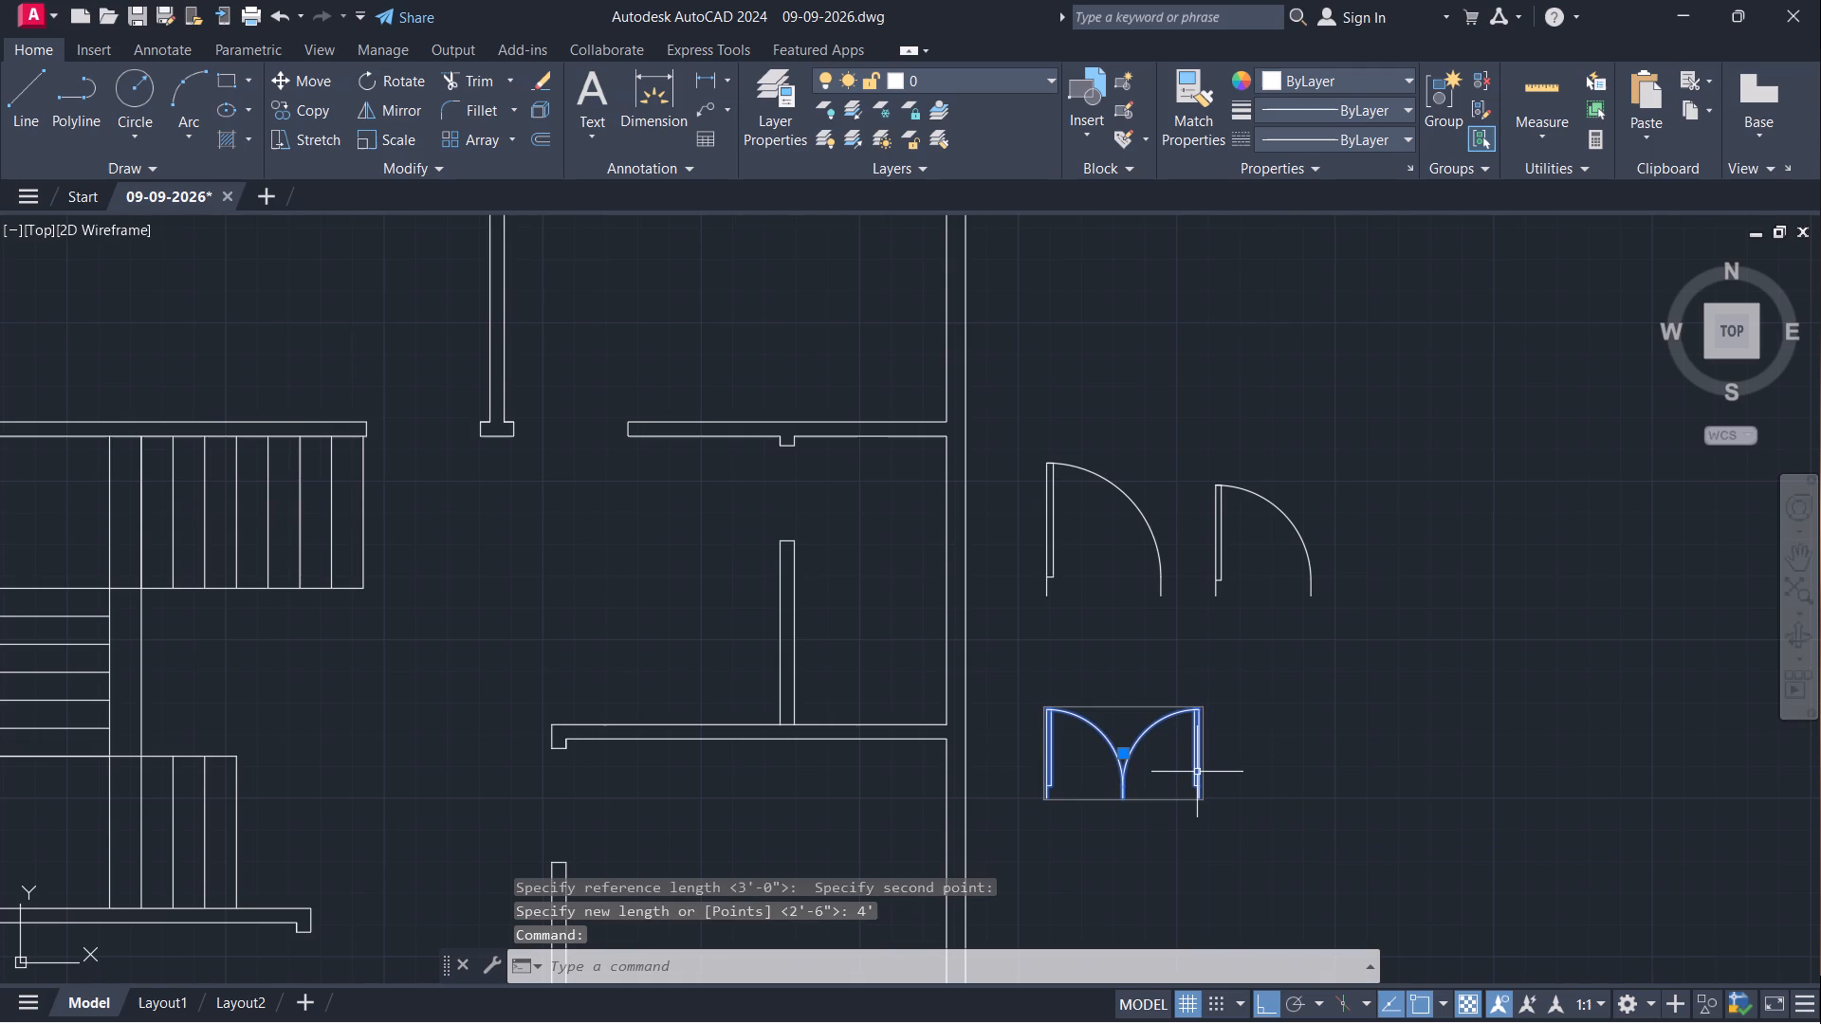
pyautogui.press('m')
pyautogui.press('Return')
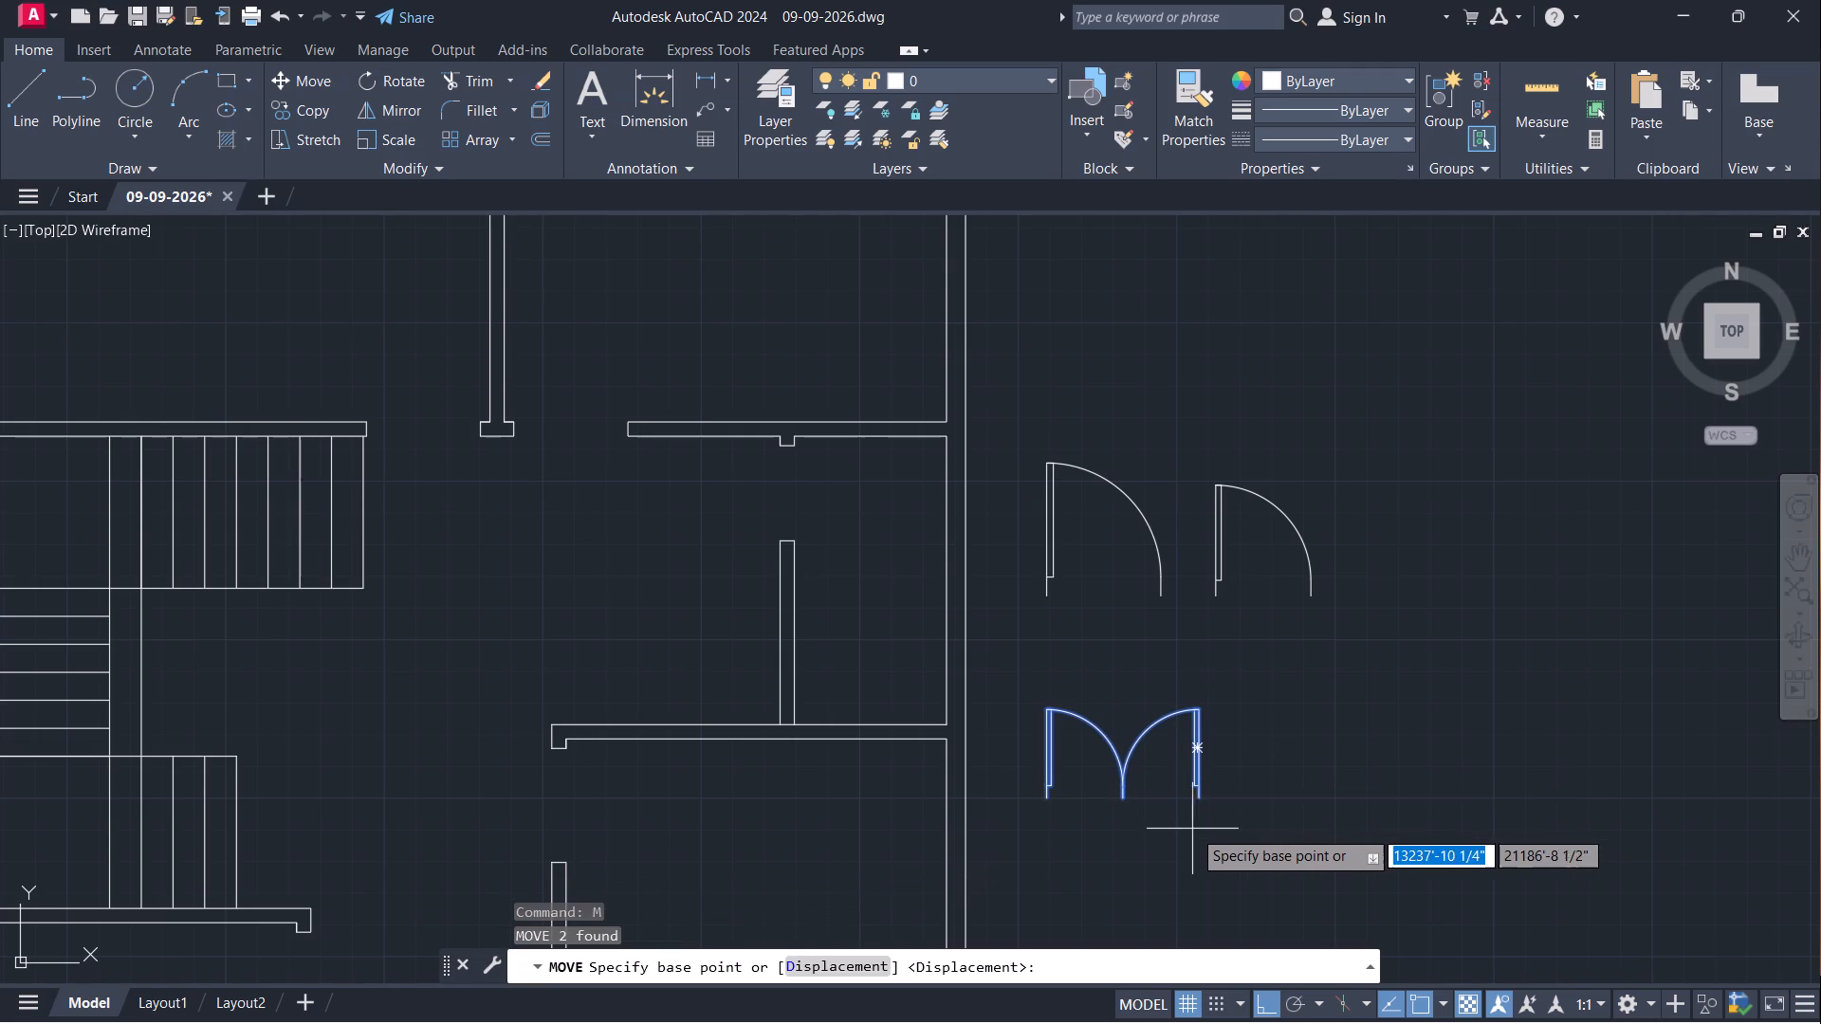
pyautogui.click(1200, 804)
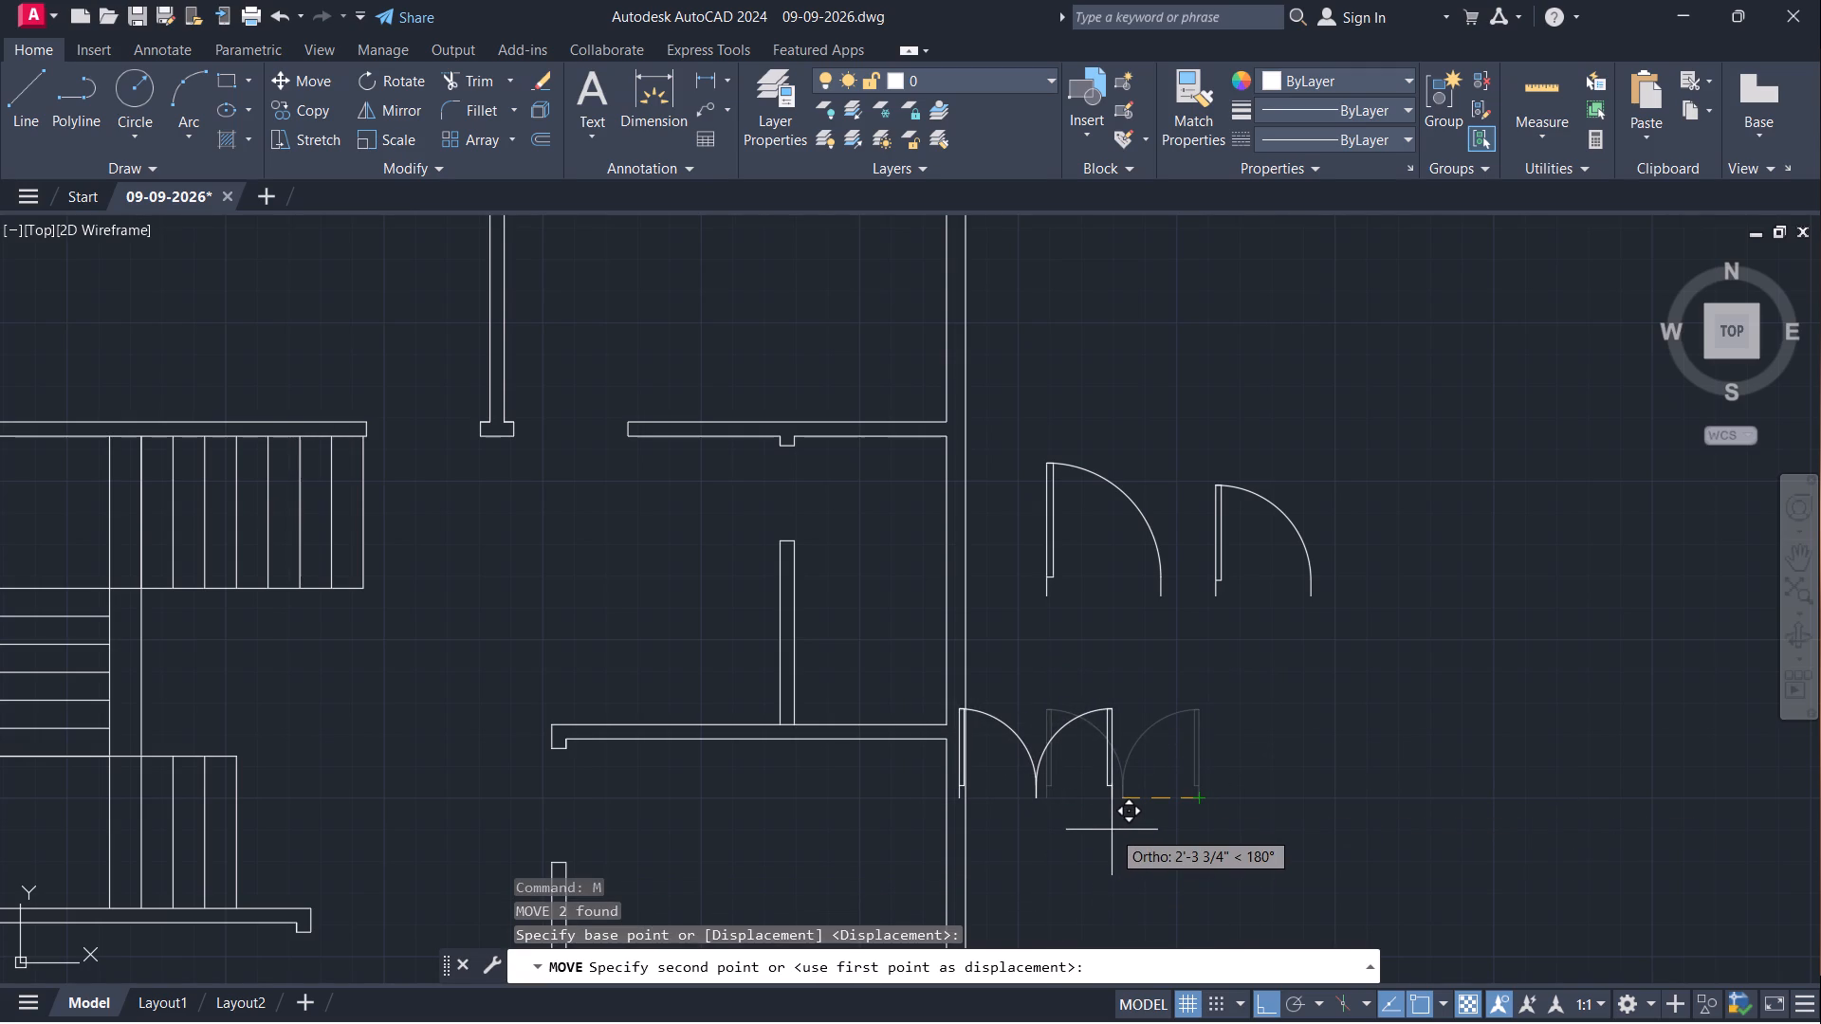
pyautogui.press('F8')
pyautogui.scroll(-1, 1201, 759)
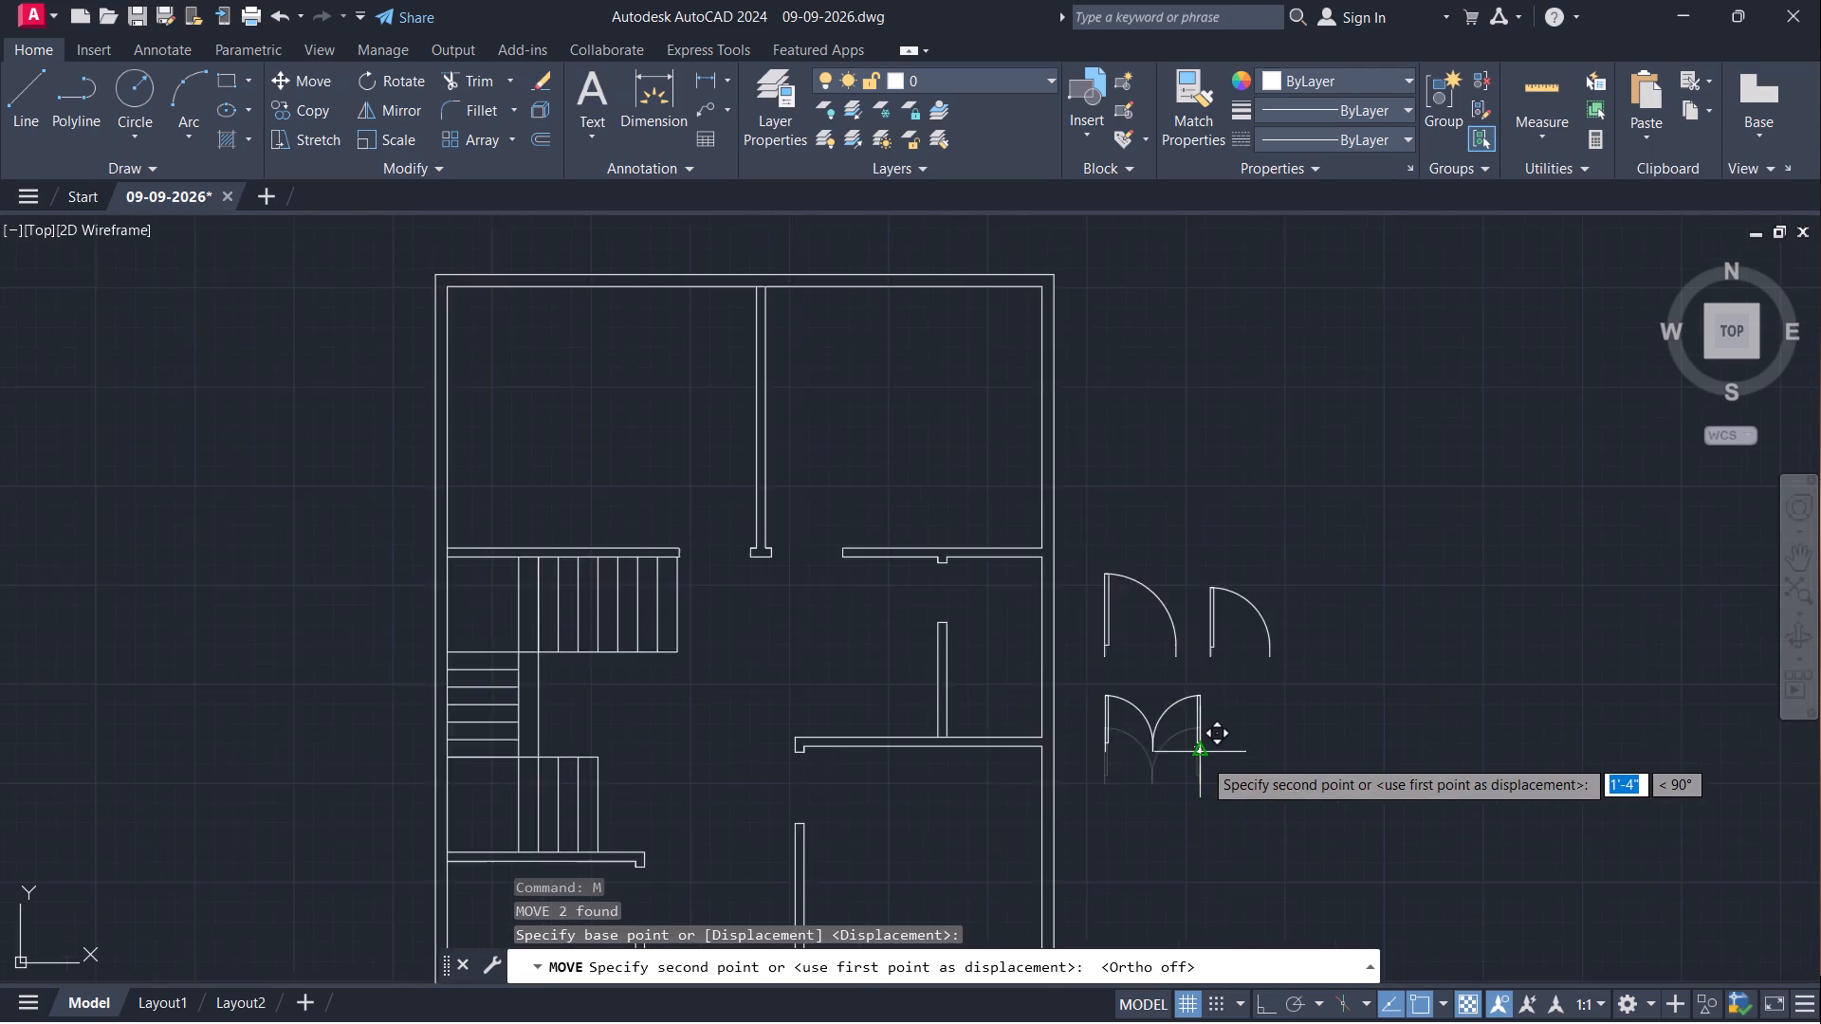
pyautogui.scroll(-1, 1203, 758)
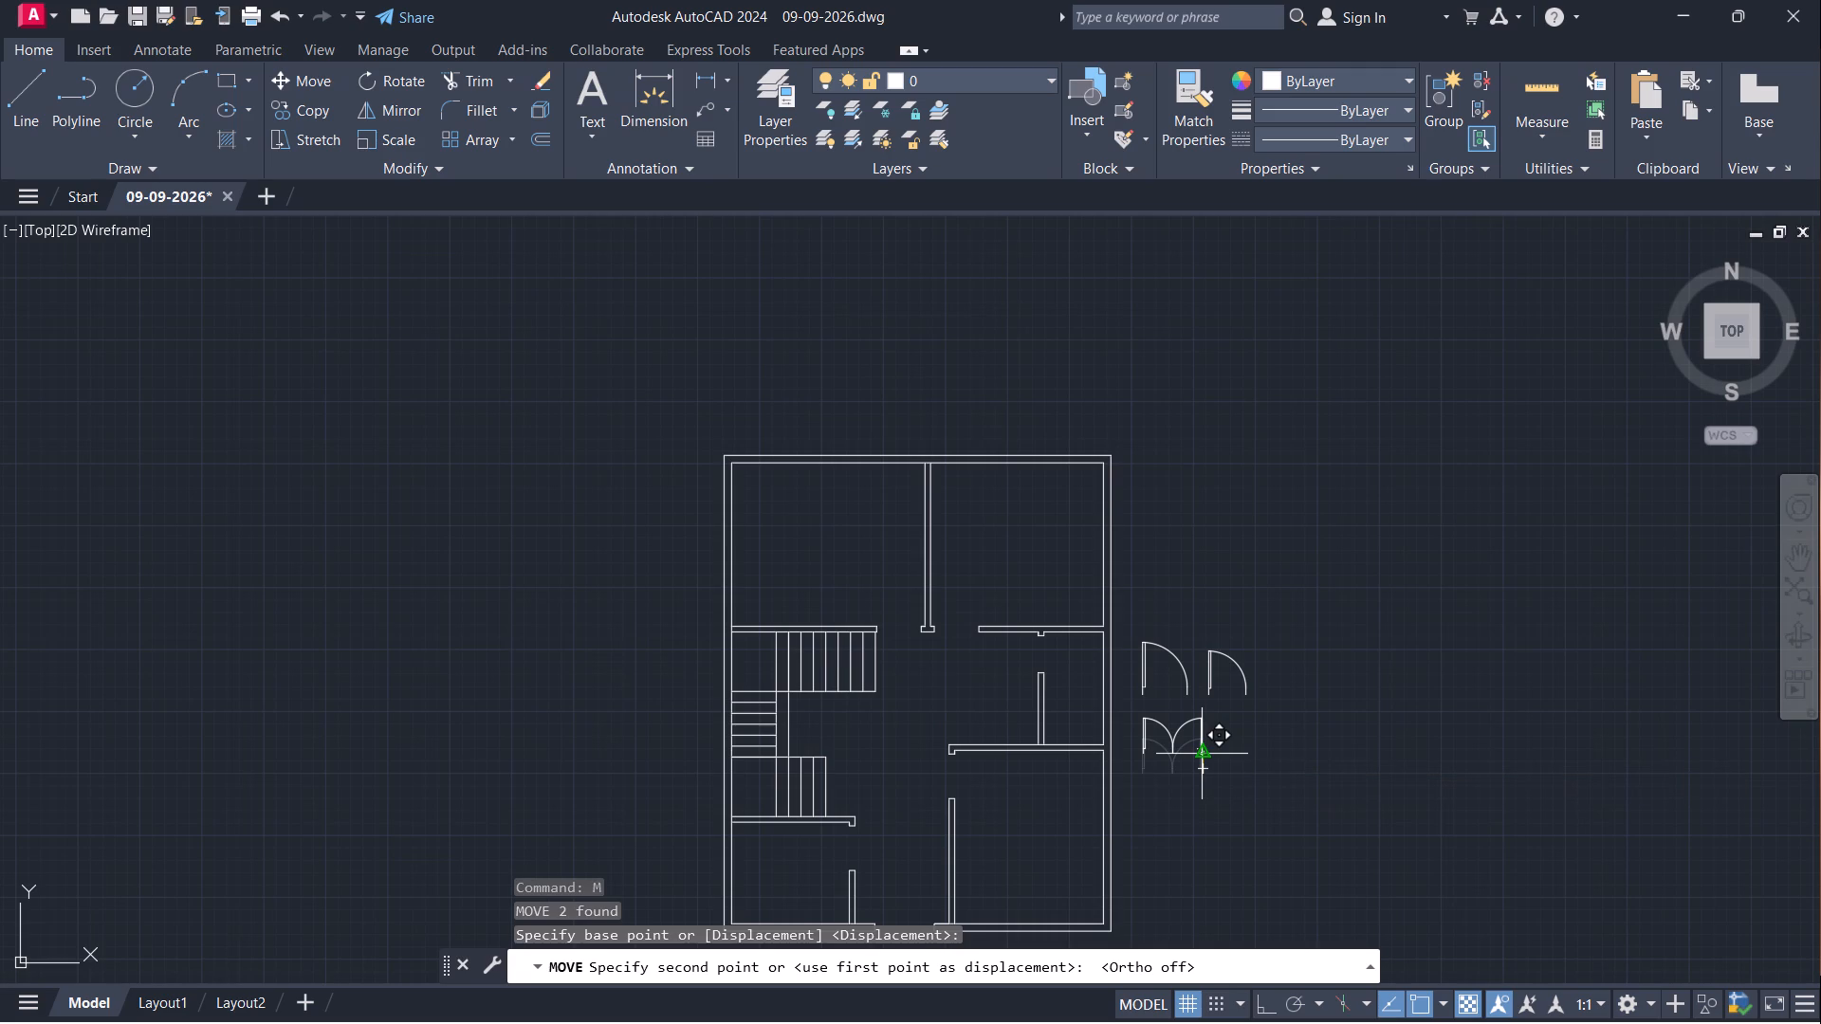
pyautogui.scroll(-2, 1268, 696)
pyautogui.scroll(5, 1139, 783)
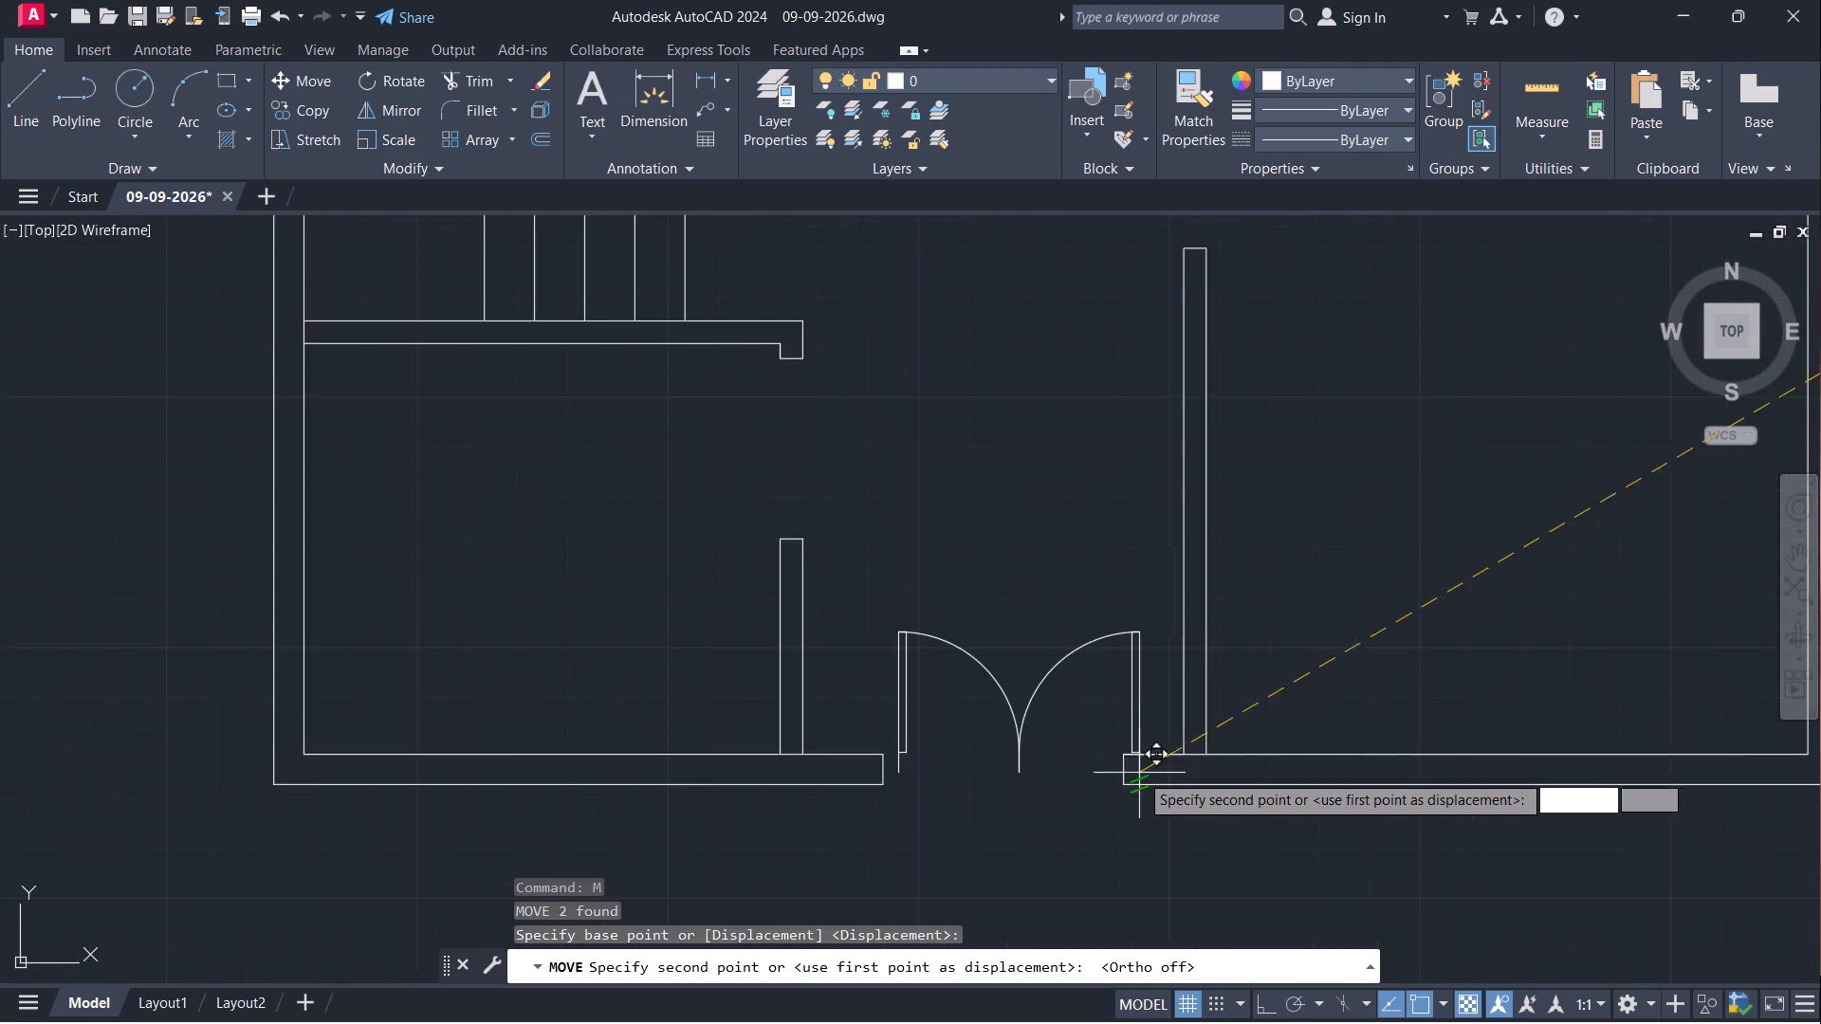
pyautogui.scroll(4, 1137, 771)
pyautogui.click(1048, 858)
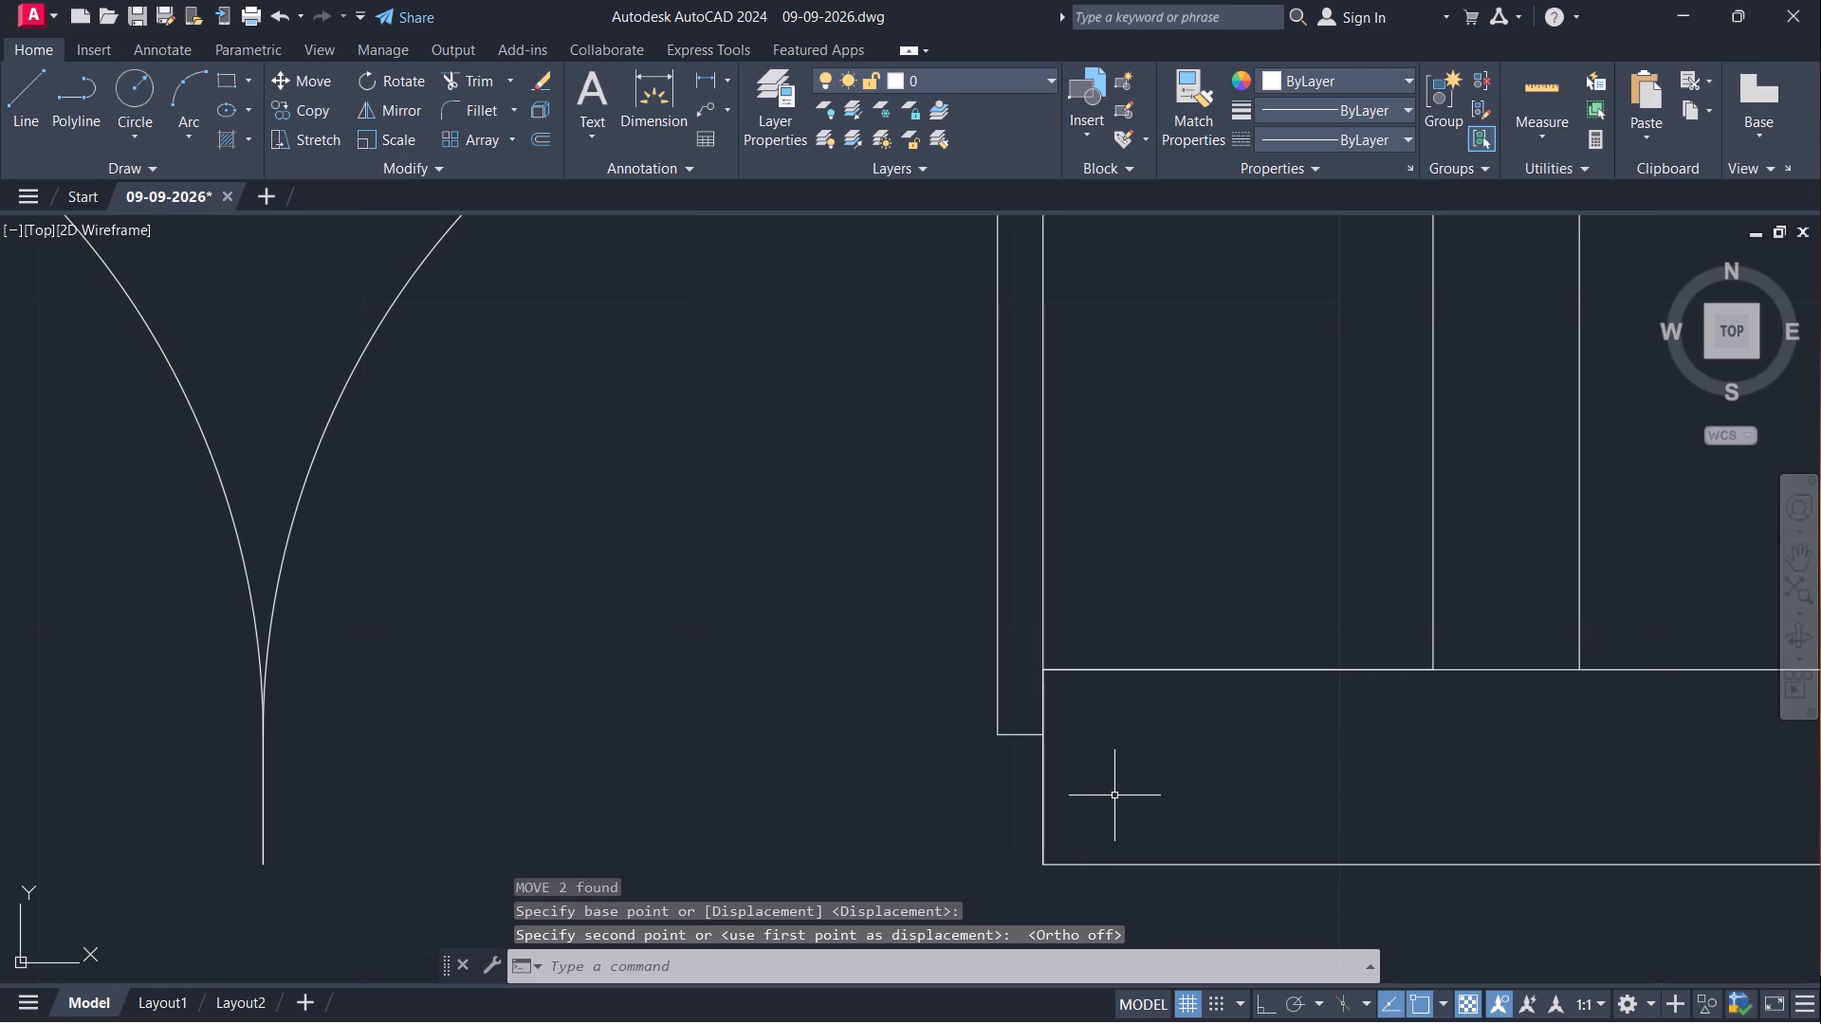
# Copy the 3' door from its lower hinge-side end to the stub corner of the upper-right room's opening, beside the central partition.
pyautogui.scroll(-3, 1114, 795)
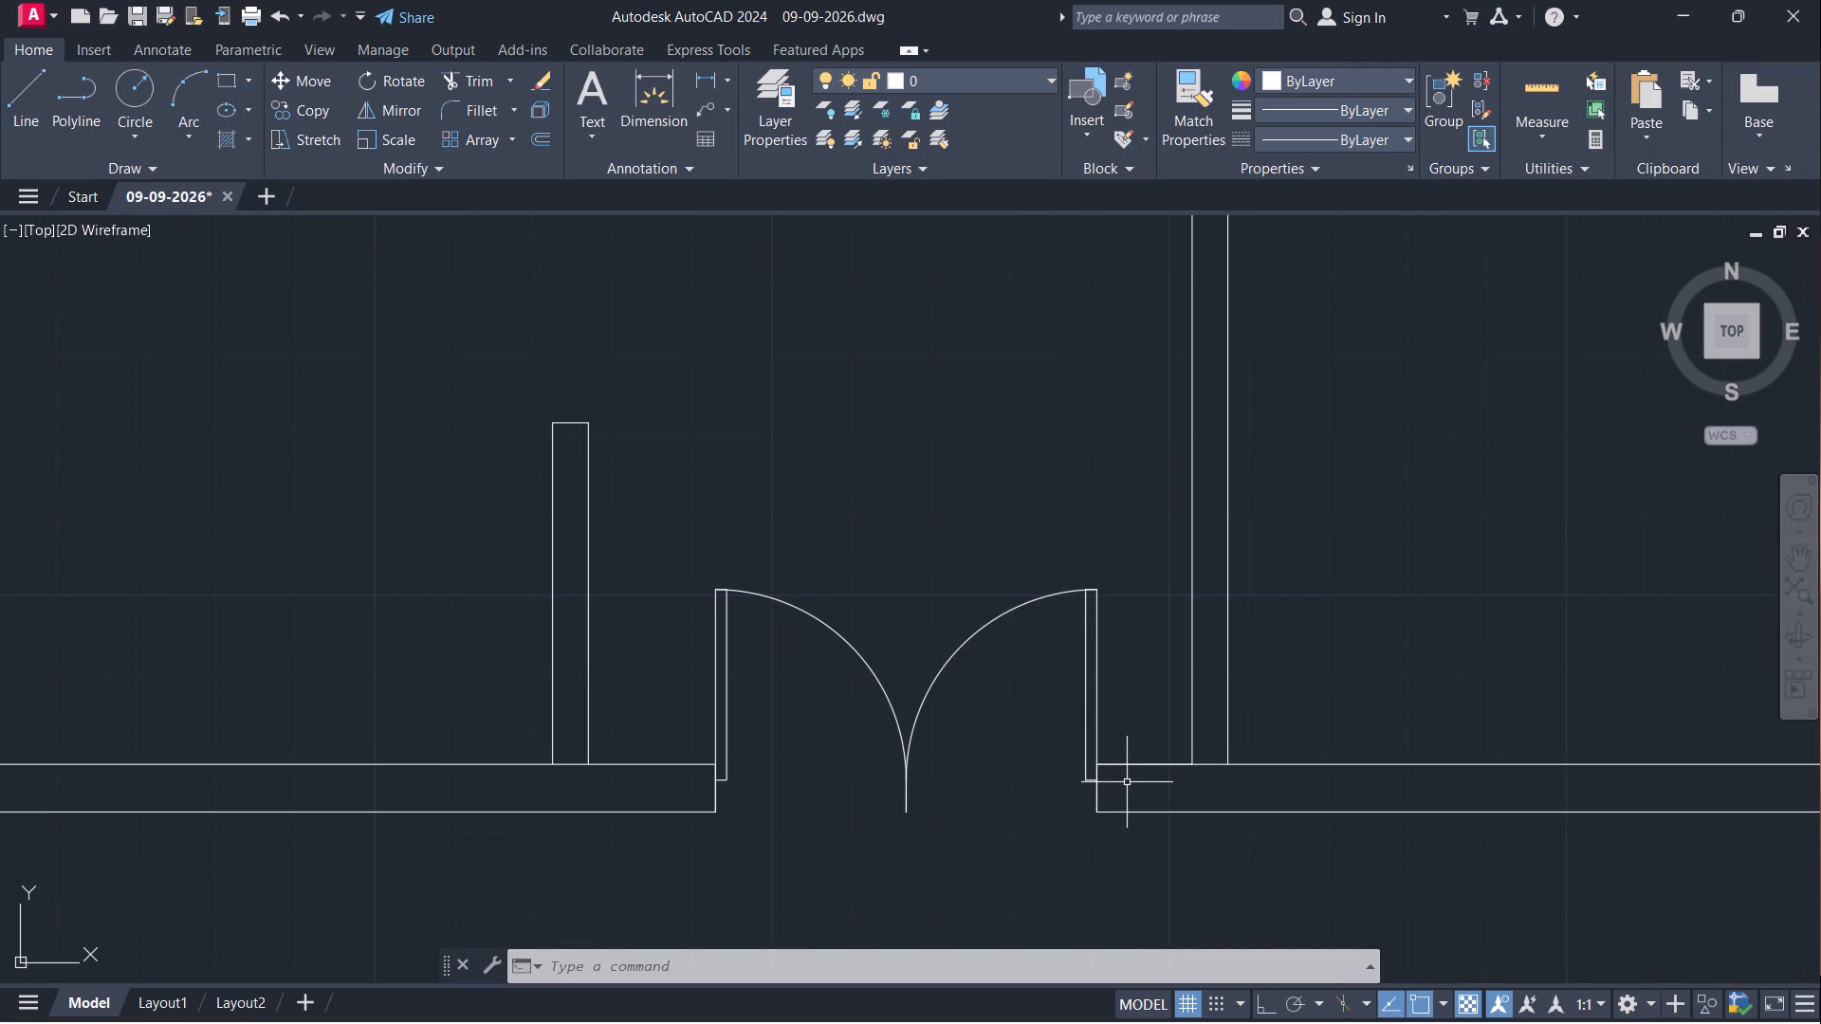
pyautogui.scroll(-2, 1127, 782)
pyautogui.scroll(-3, 1233, 604)
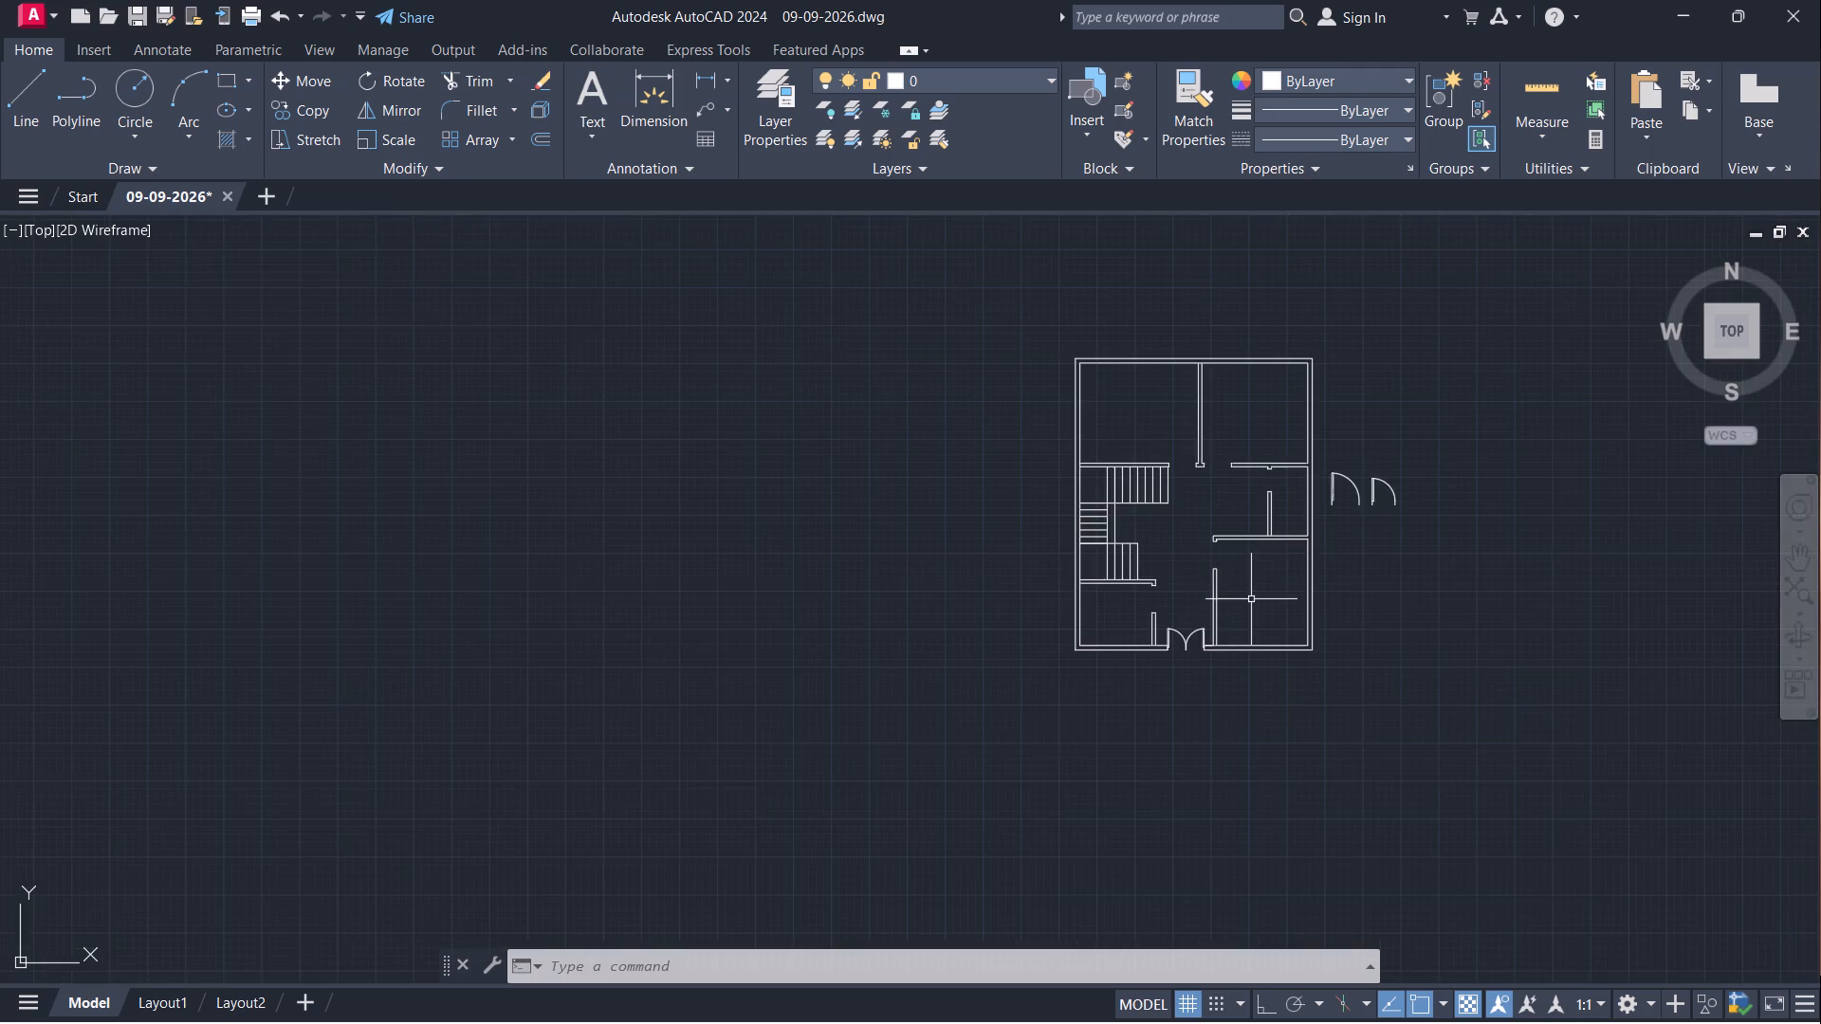
pyautogui.moveTo(1251, 599); pyautogui.dragTo(1029, 708, button='middle')
pyautogui.scroll(4, 1119, 611)
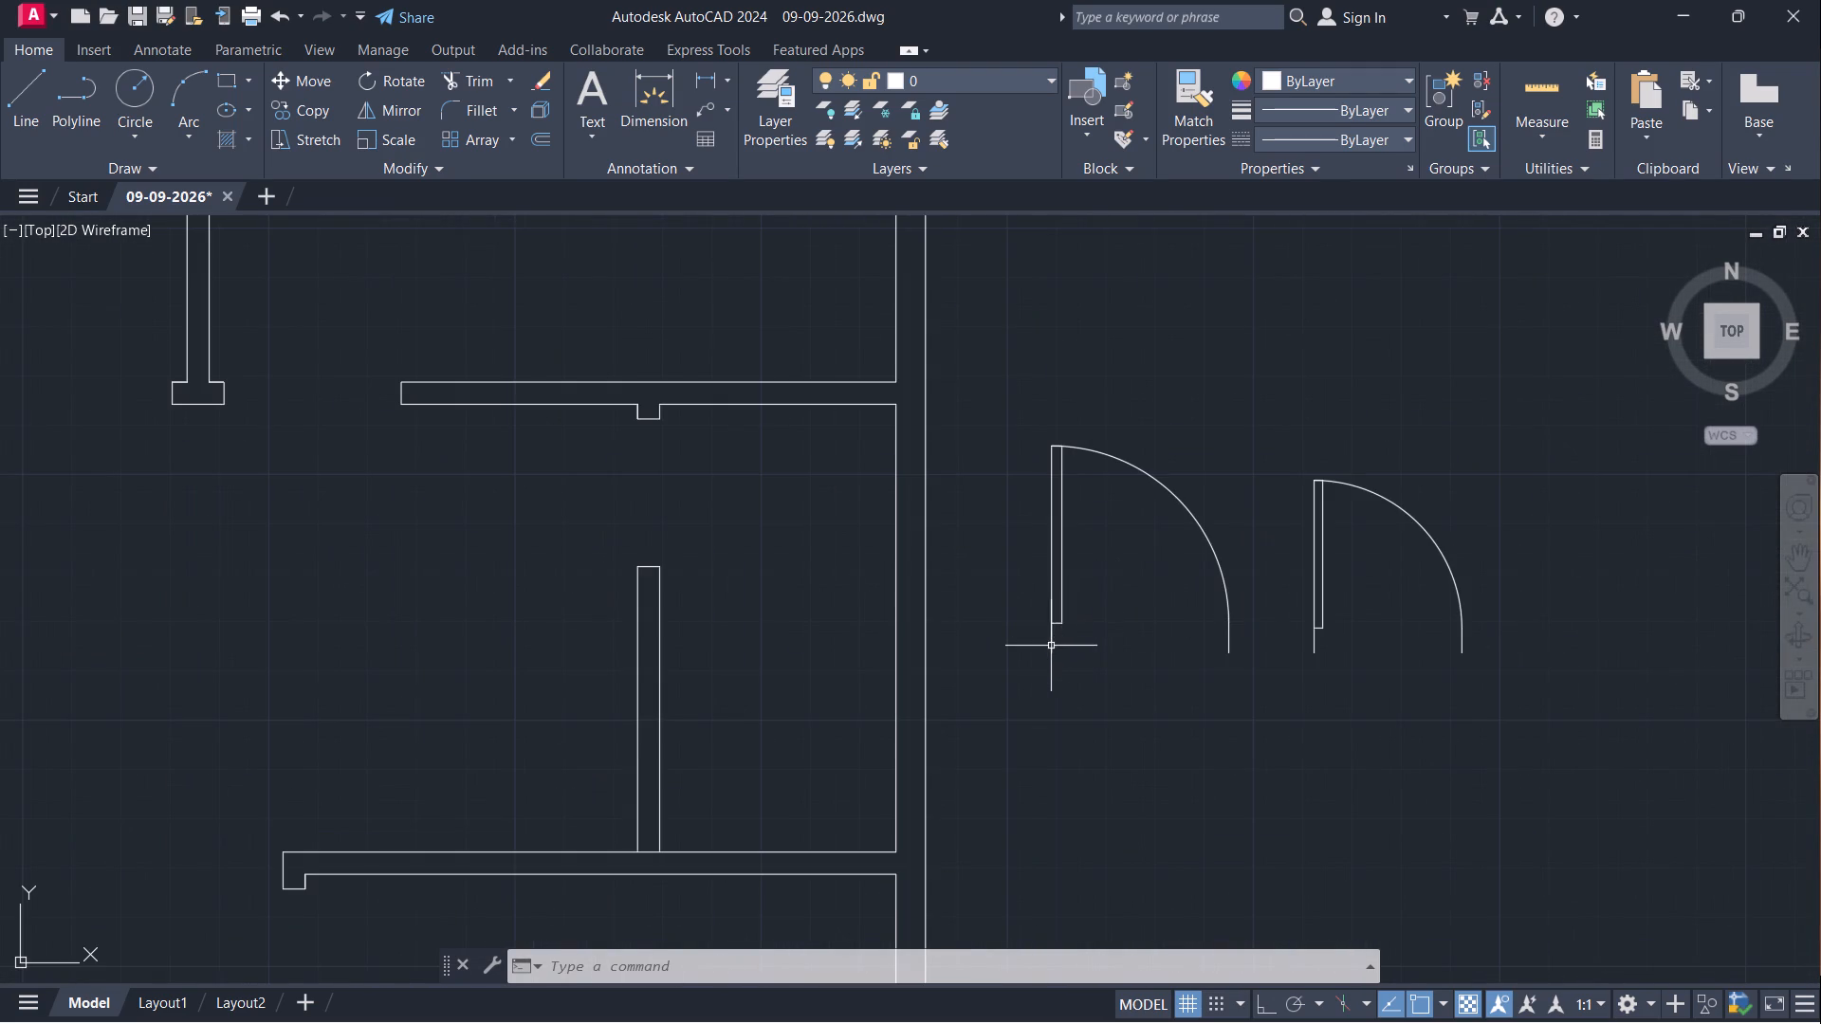
pyautogui.click(1051, 646)
pyautogui.write('co')
pyautogui.press('Return')
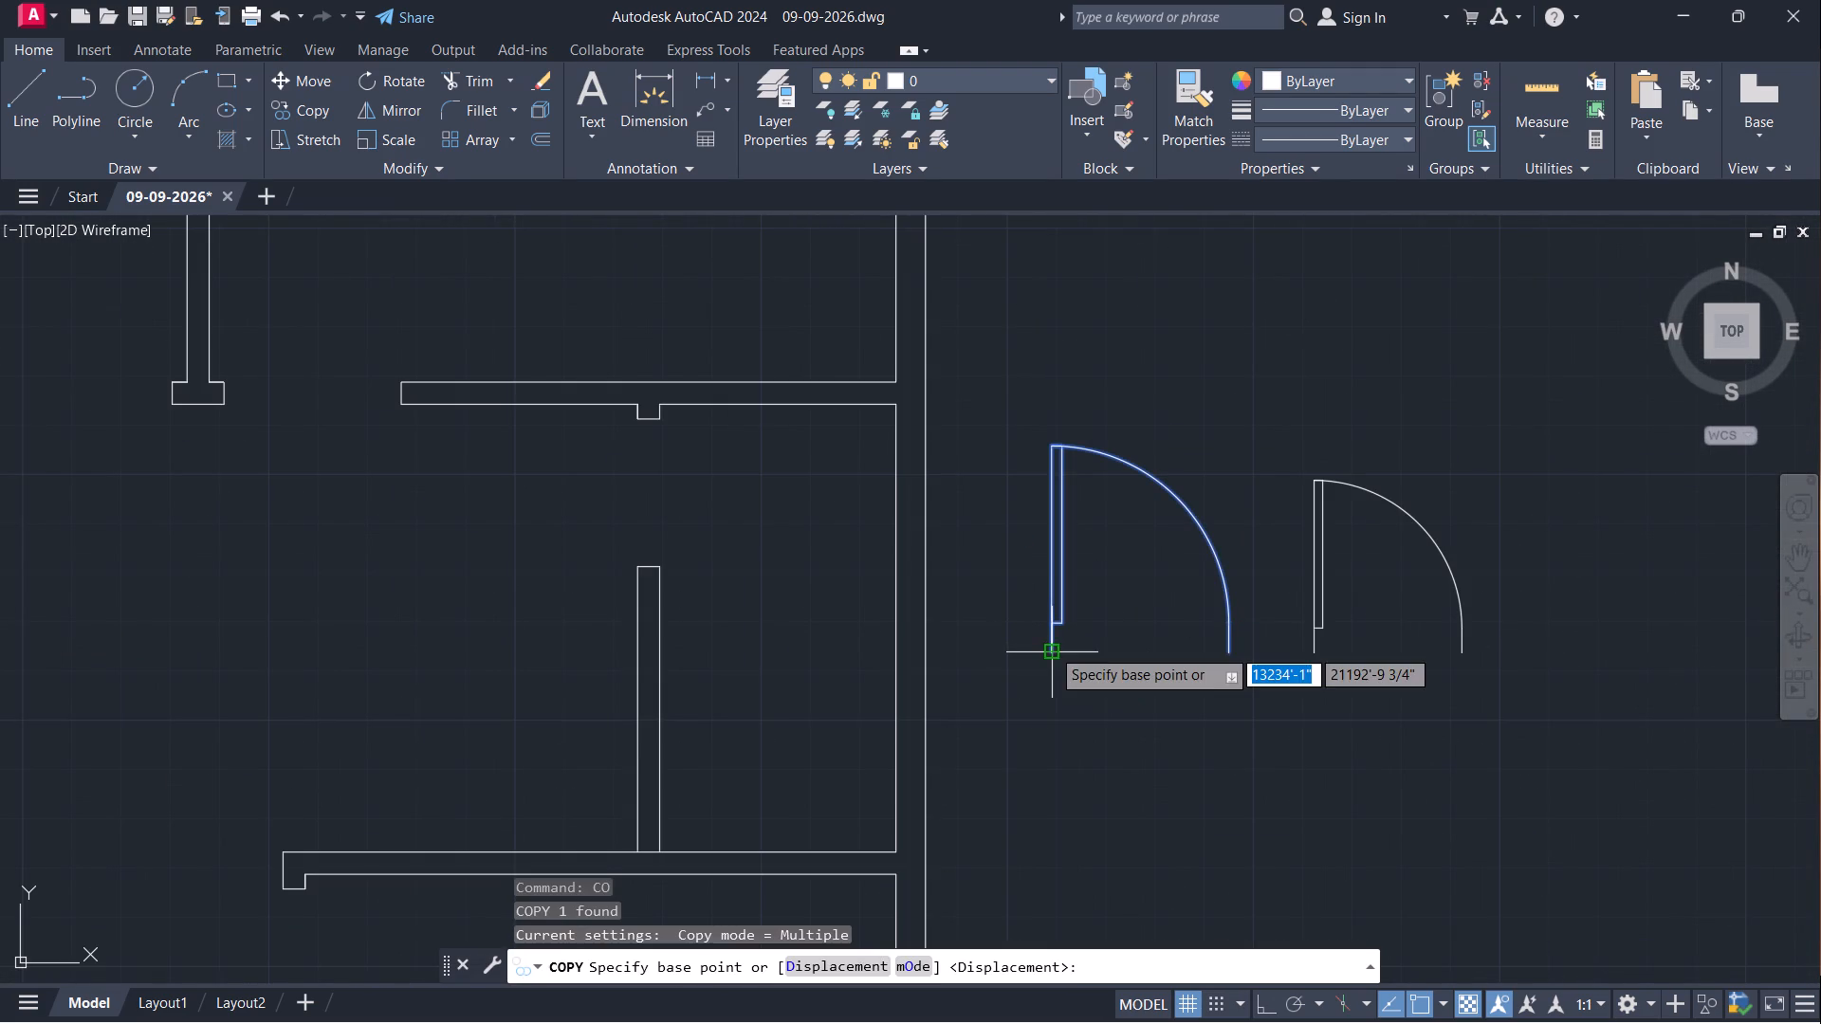
pyautogui.click(1053, 652)
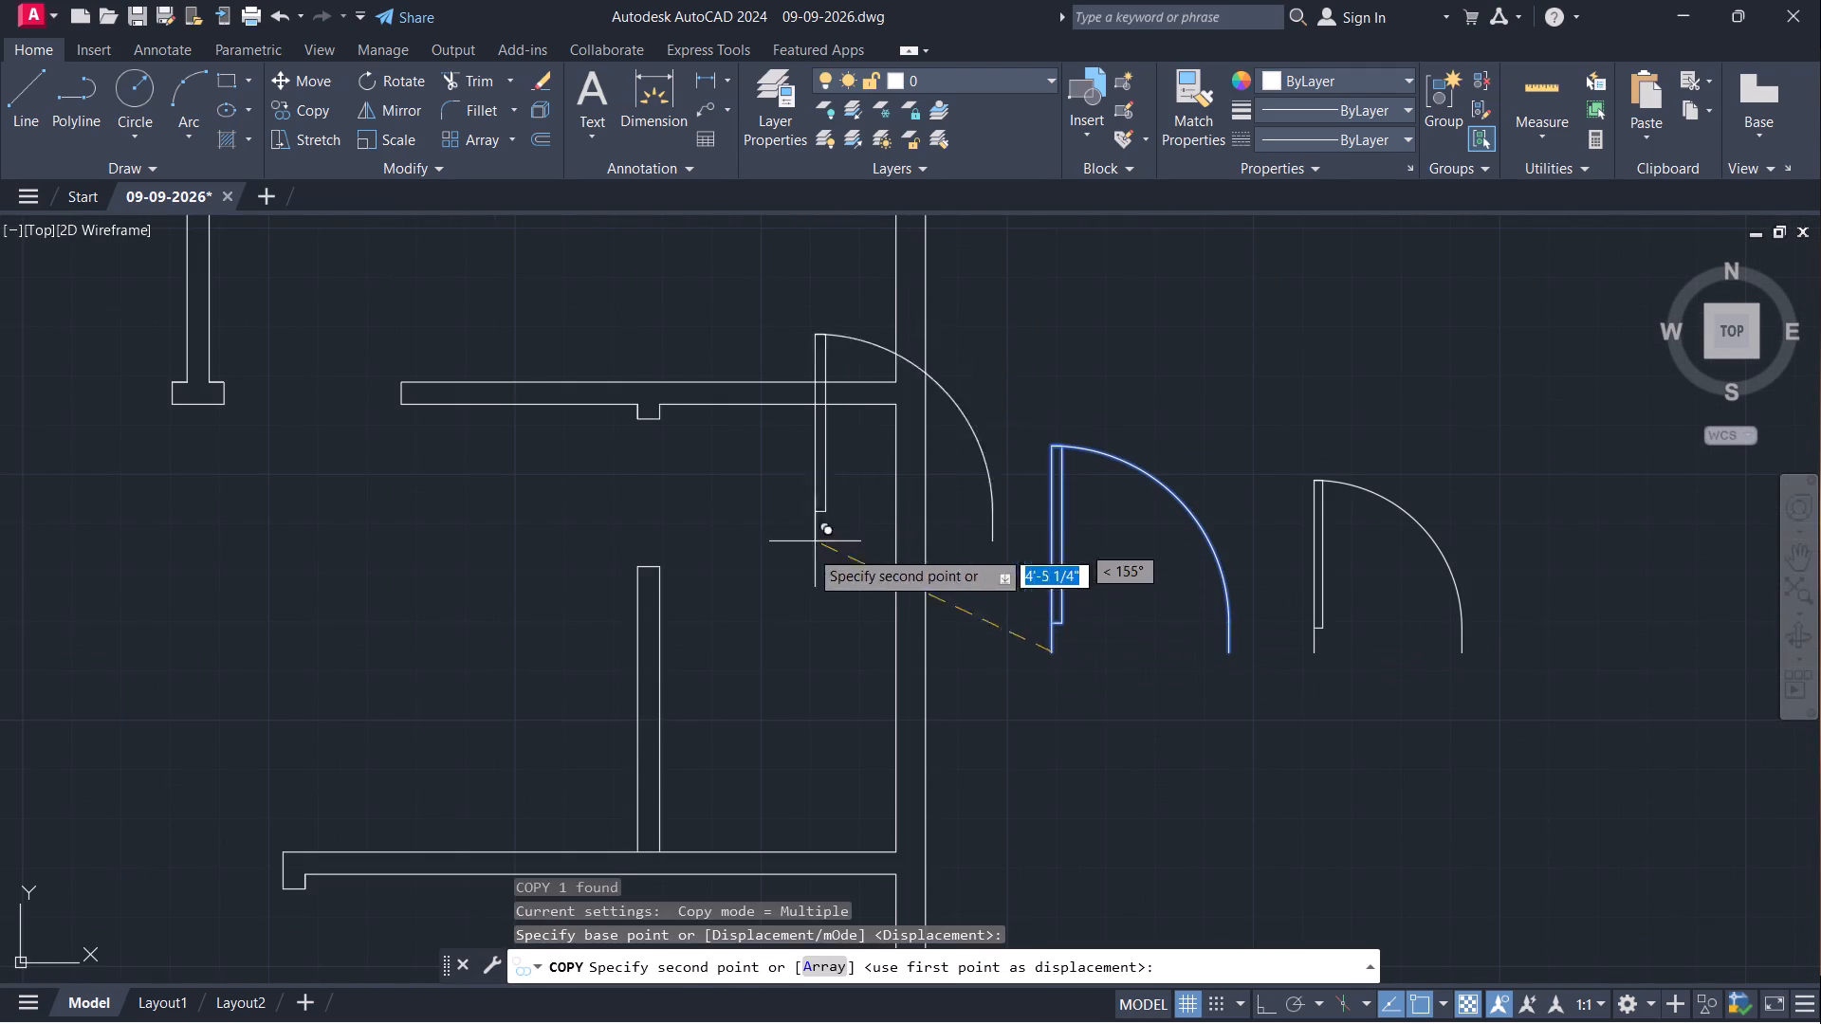
pyautogui.scroll(-3, 828, 620)
pyautogui.scroll(4, 644, 584)
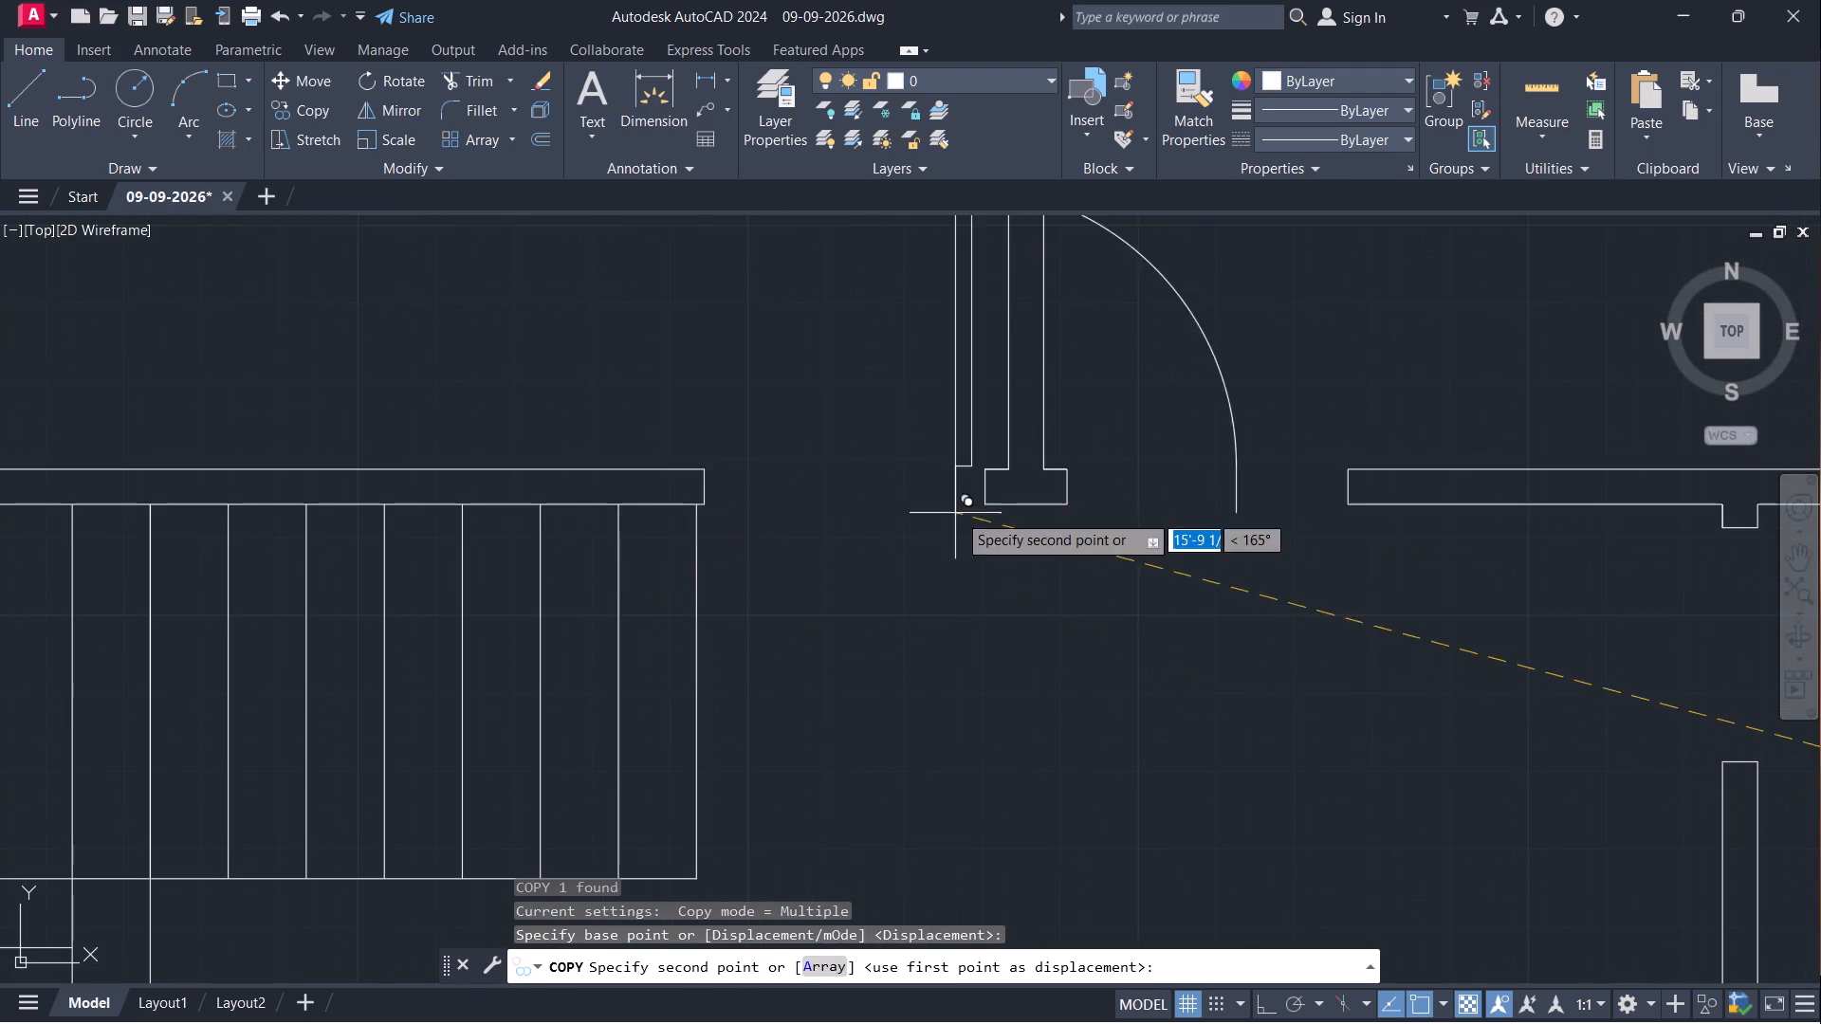
pyautogui.click(1072, 503)
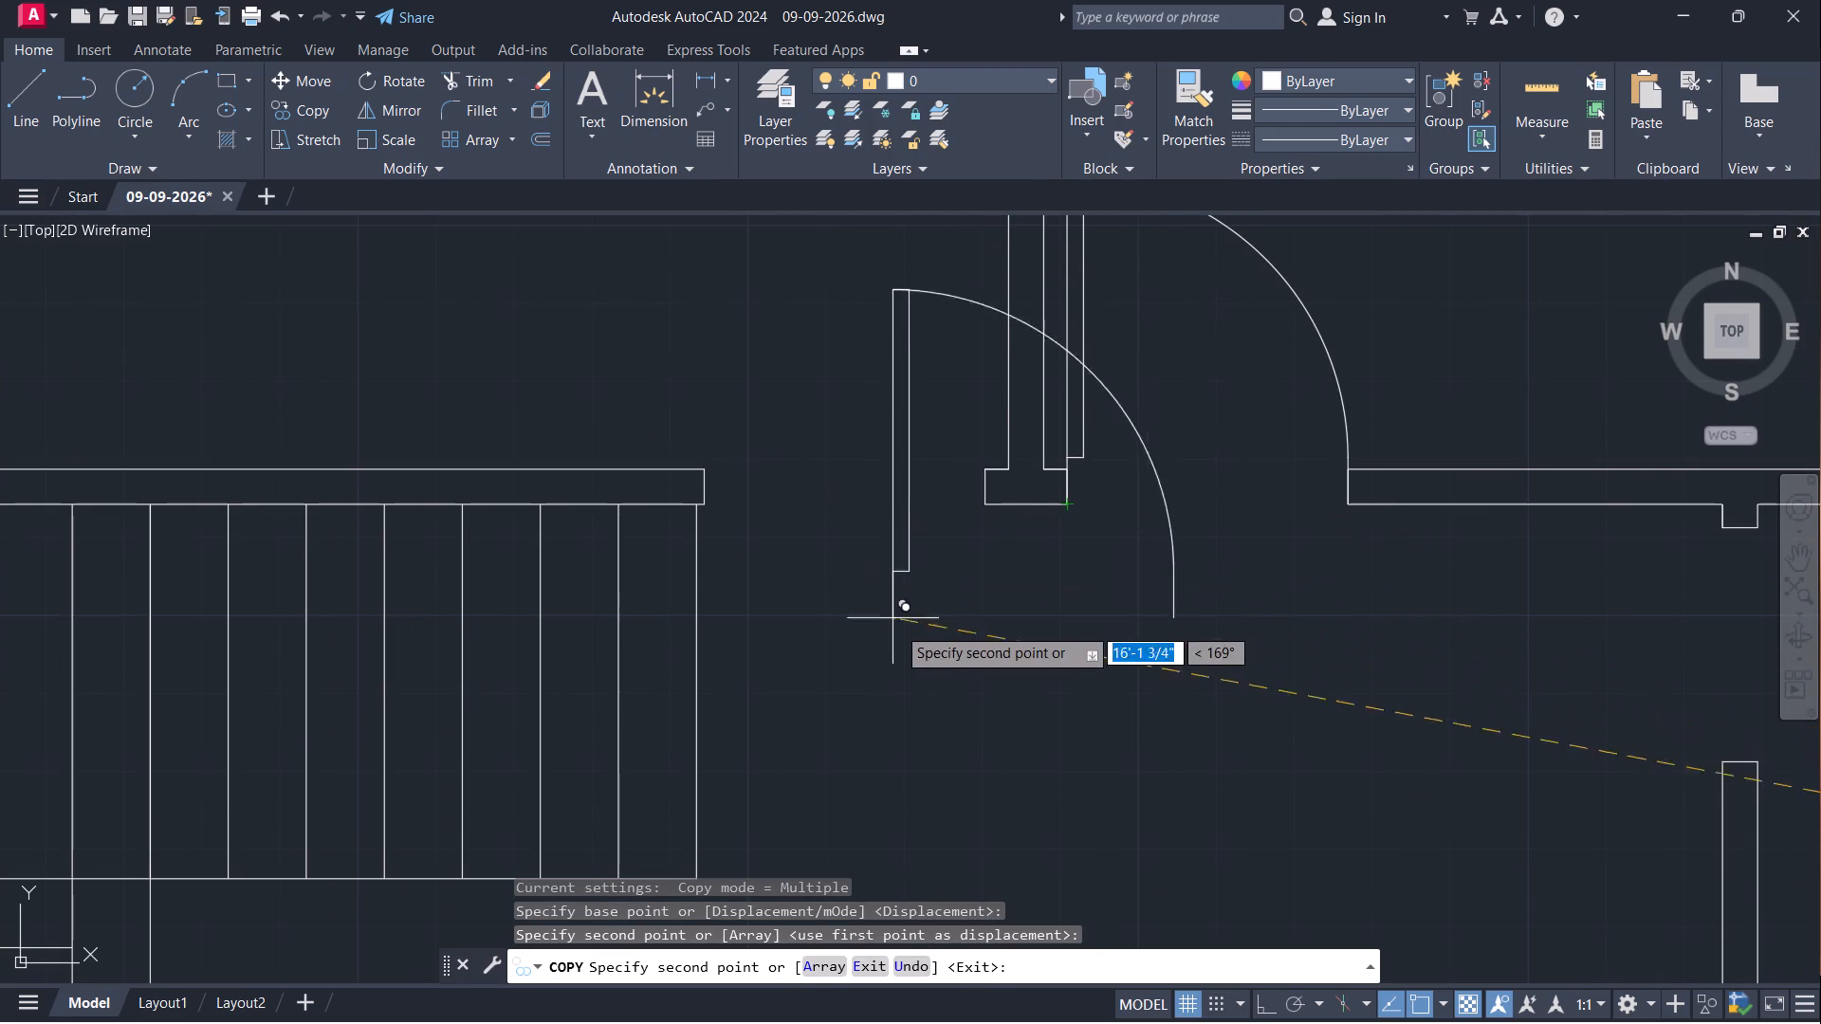
pyautogui.press('Escape')
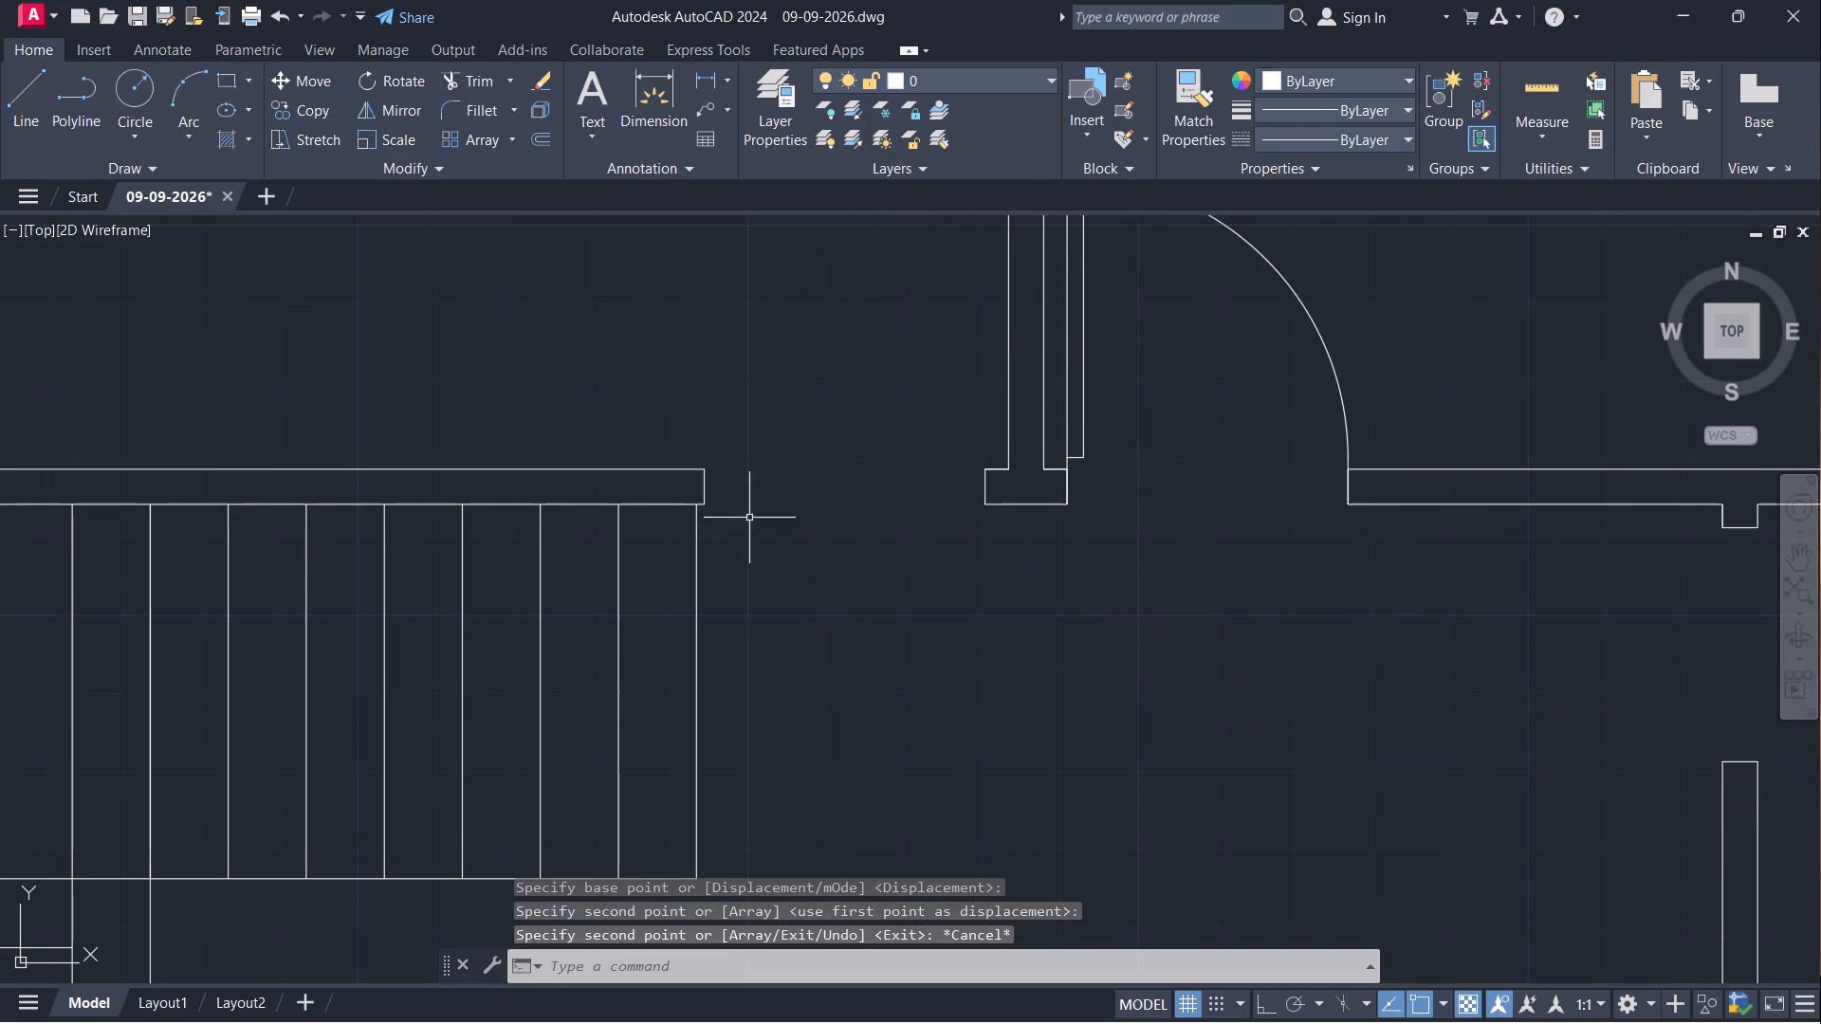
# Mirror the placed door about a vertical line through the middle of the central partition's stub, keeping the original, for the upper-left room.
pyautogui.click(1348, 461)
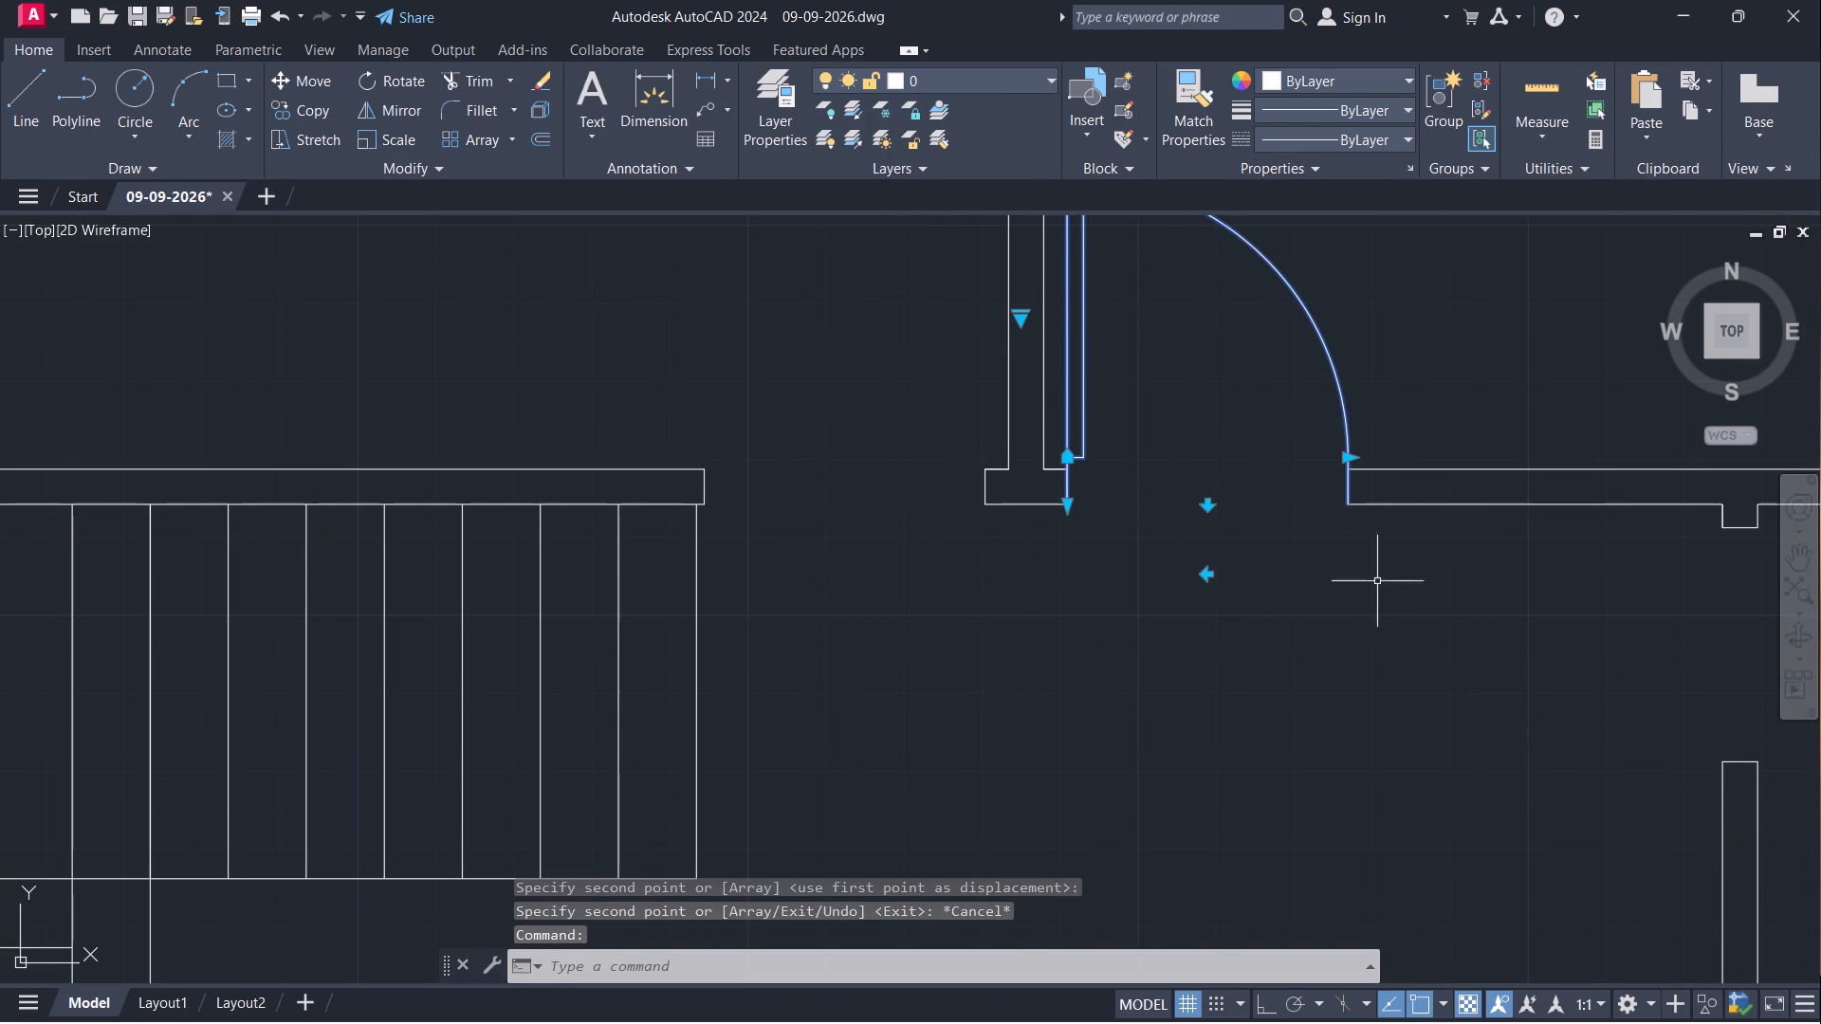
pyautogui.press('m')
pyautogui.press('i')
pyautogui.press('Return')
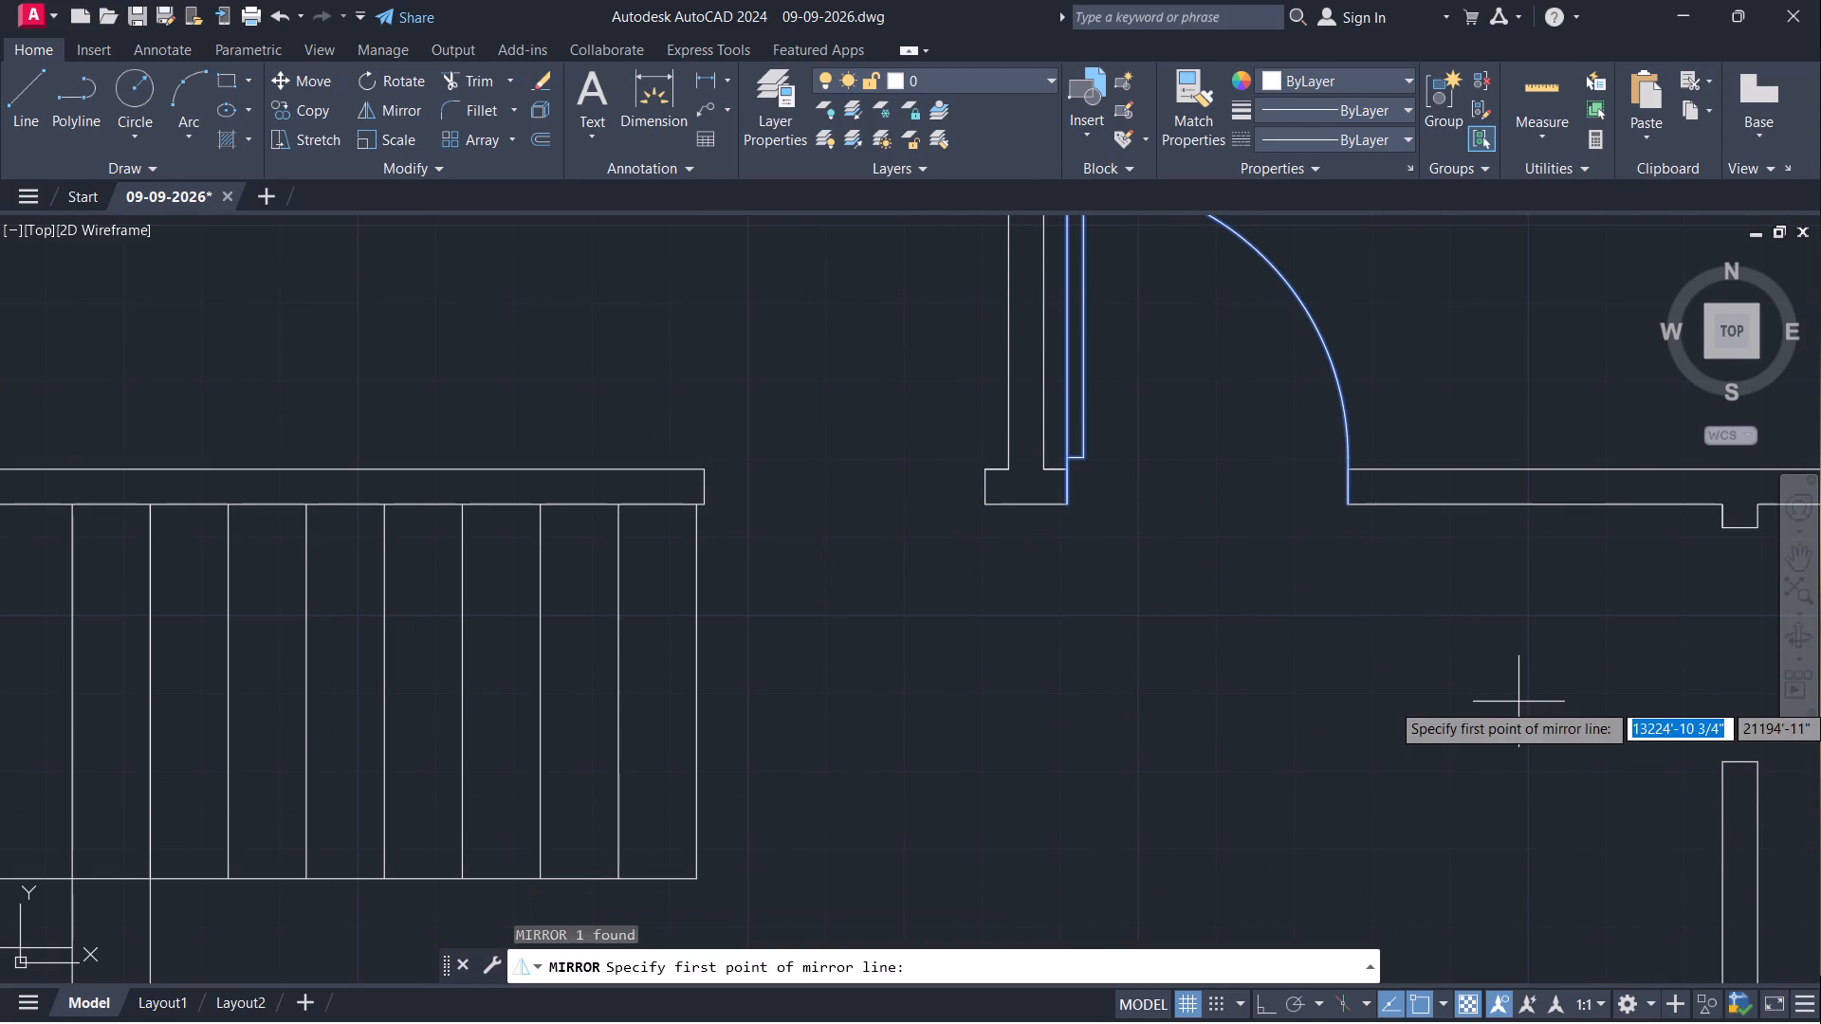
pyautogui.click(1024, 505)
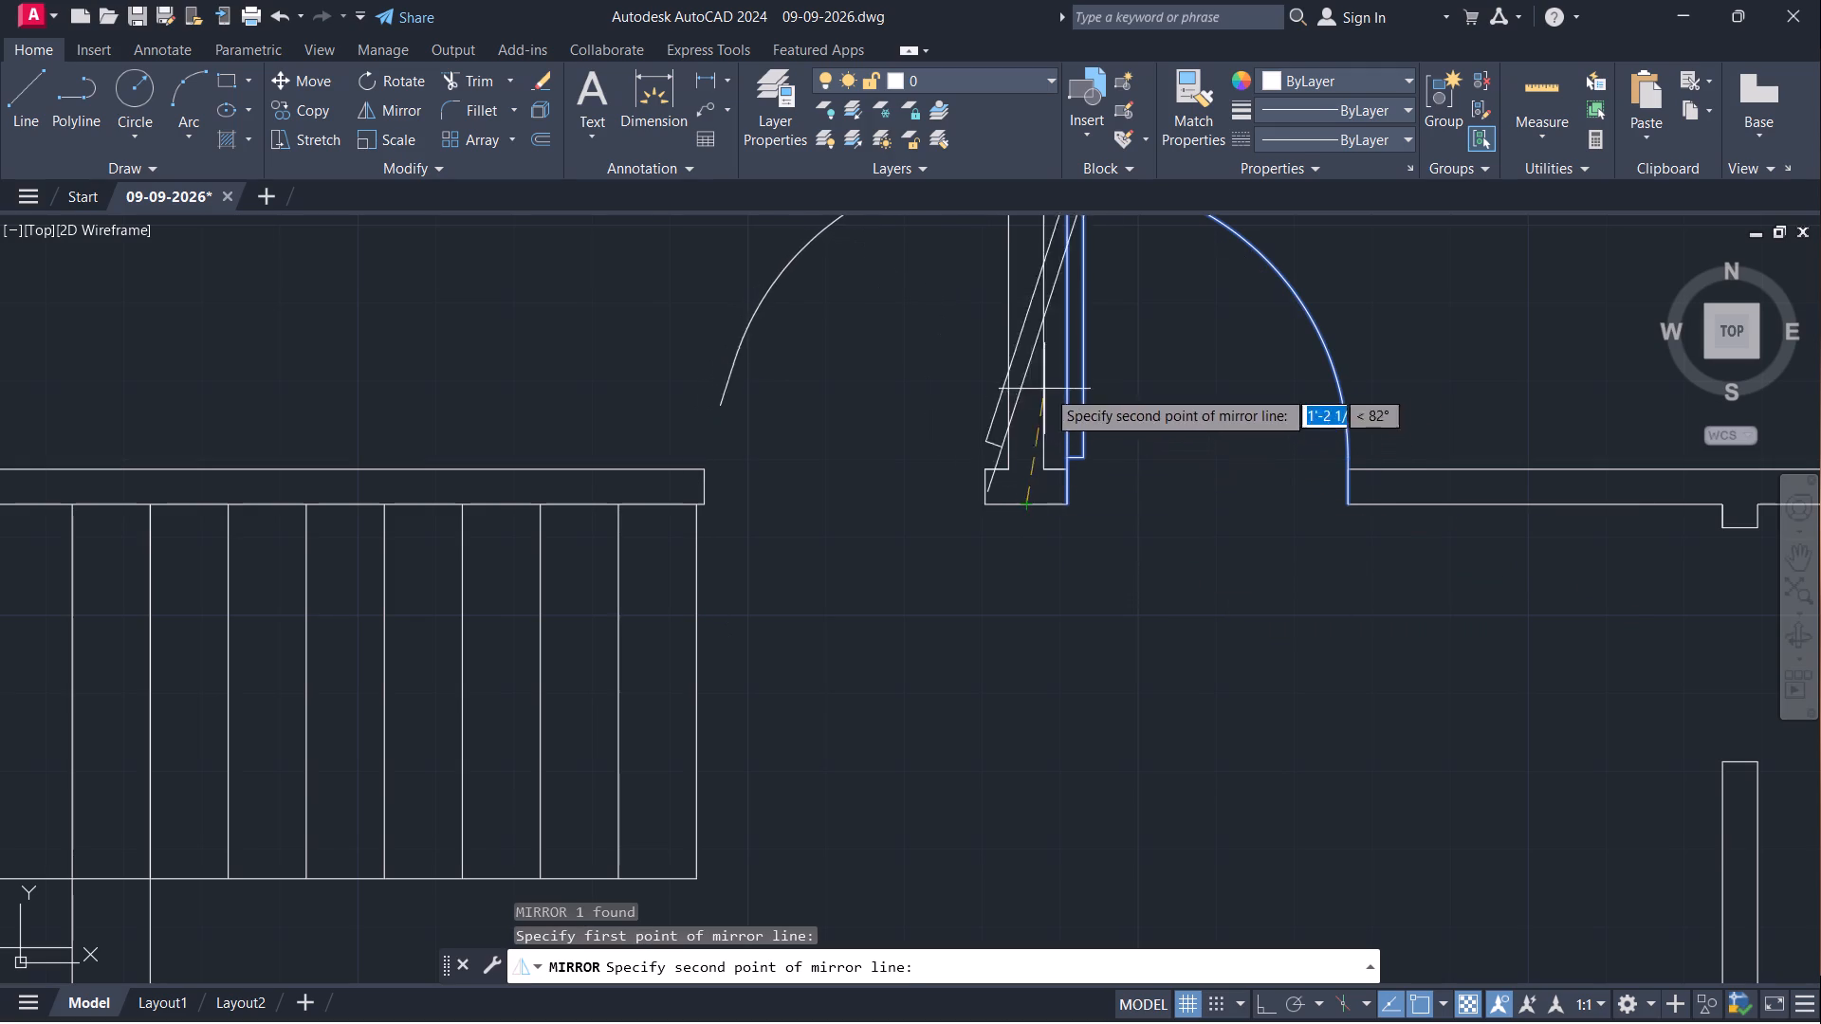
pyautogui.click(1028, 335)
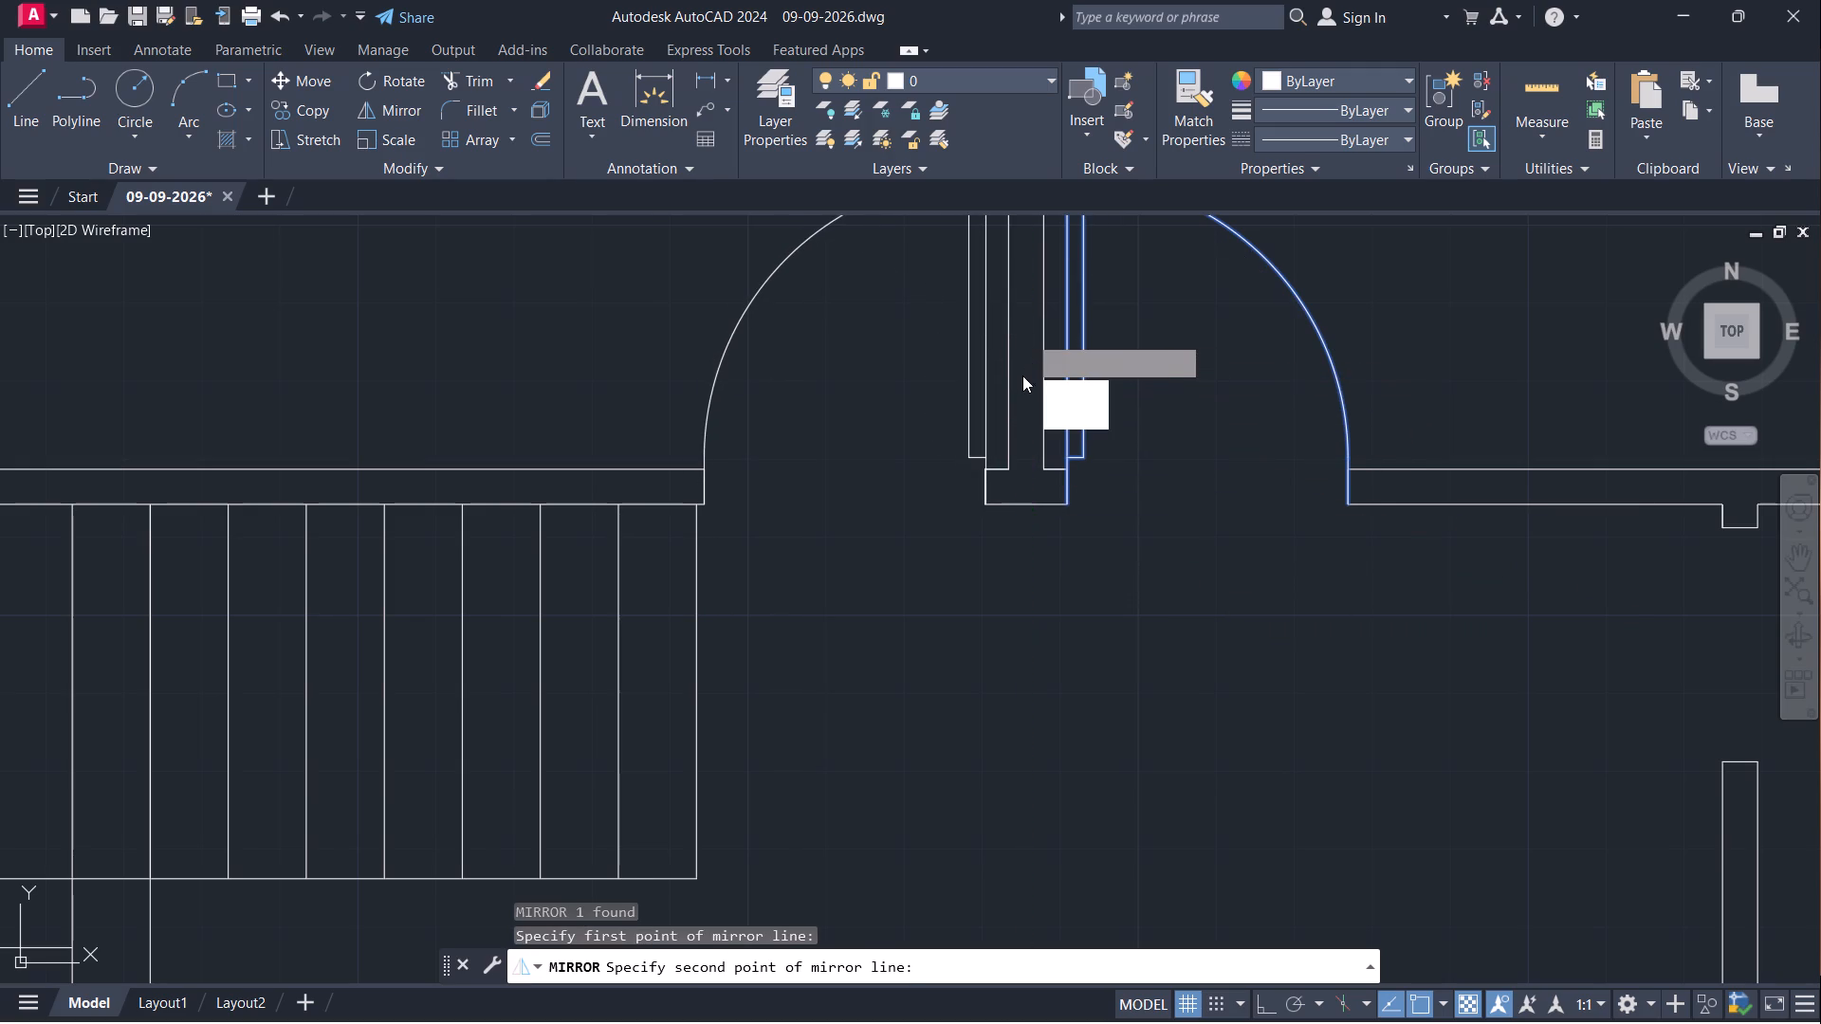
pyautogui.press('Return')
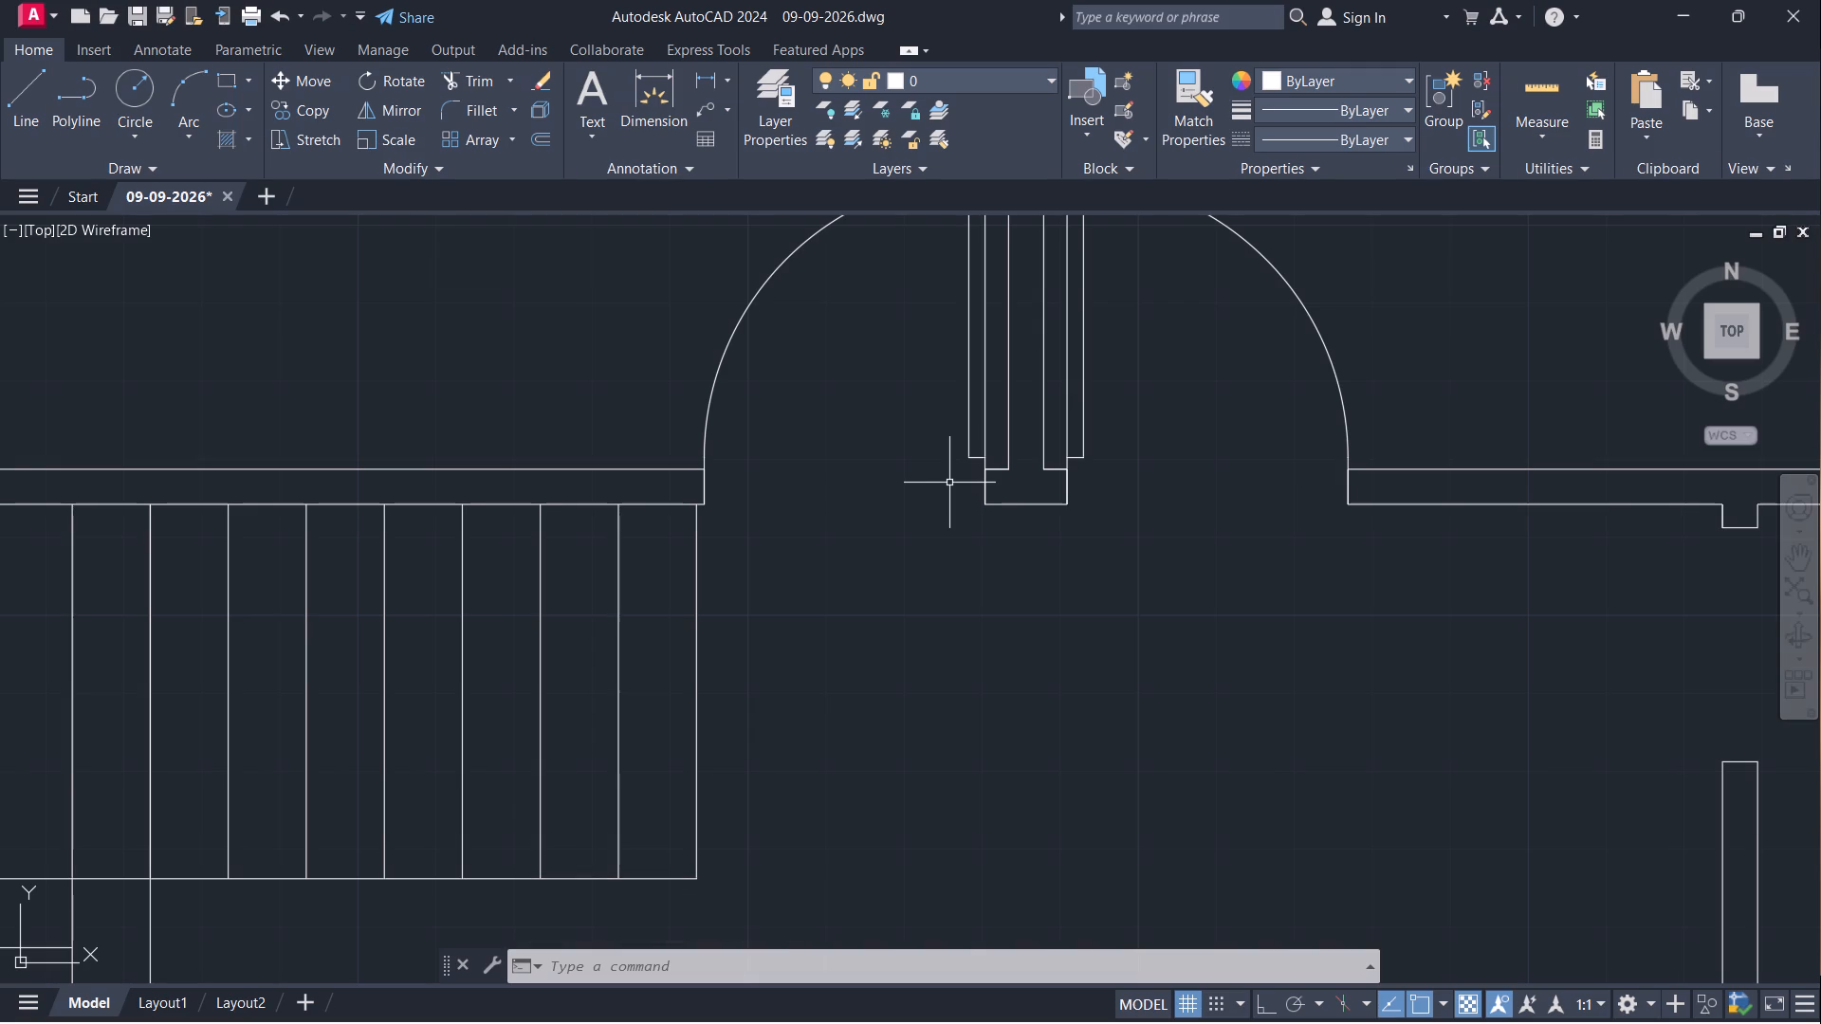
# Copy the upper-left room's door down to just beside the lower-left room's opening, below the staircase.
pyautogui.scroll(-3, 949, 483)
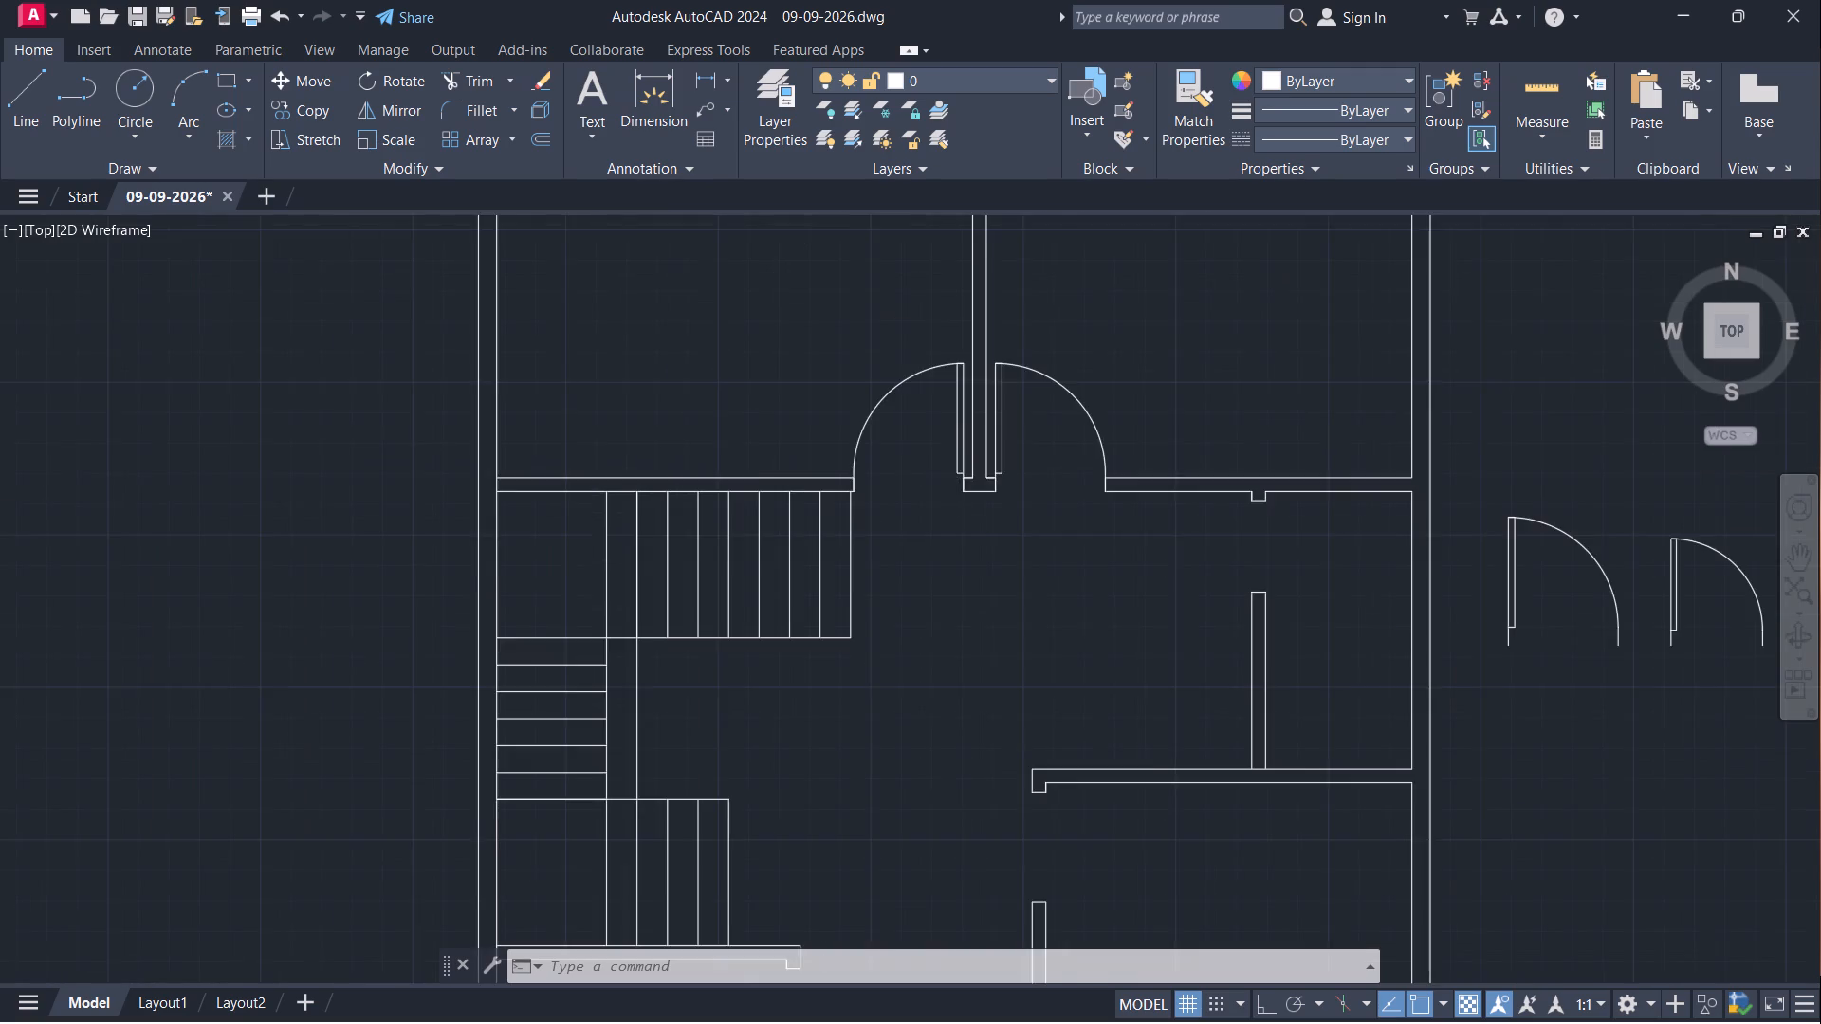
pyautogui.moveTo(920, 667); pyautogui.dragTo(892, 595, button='middle')
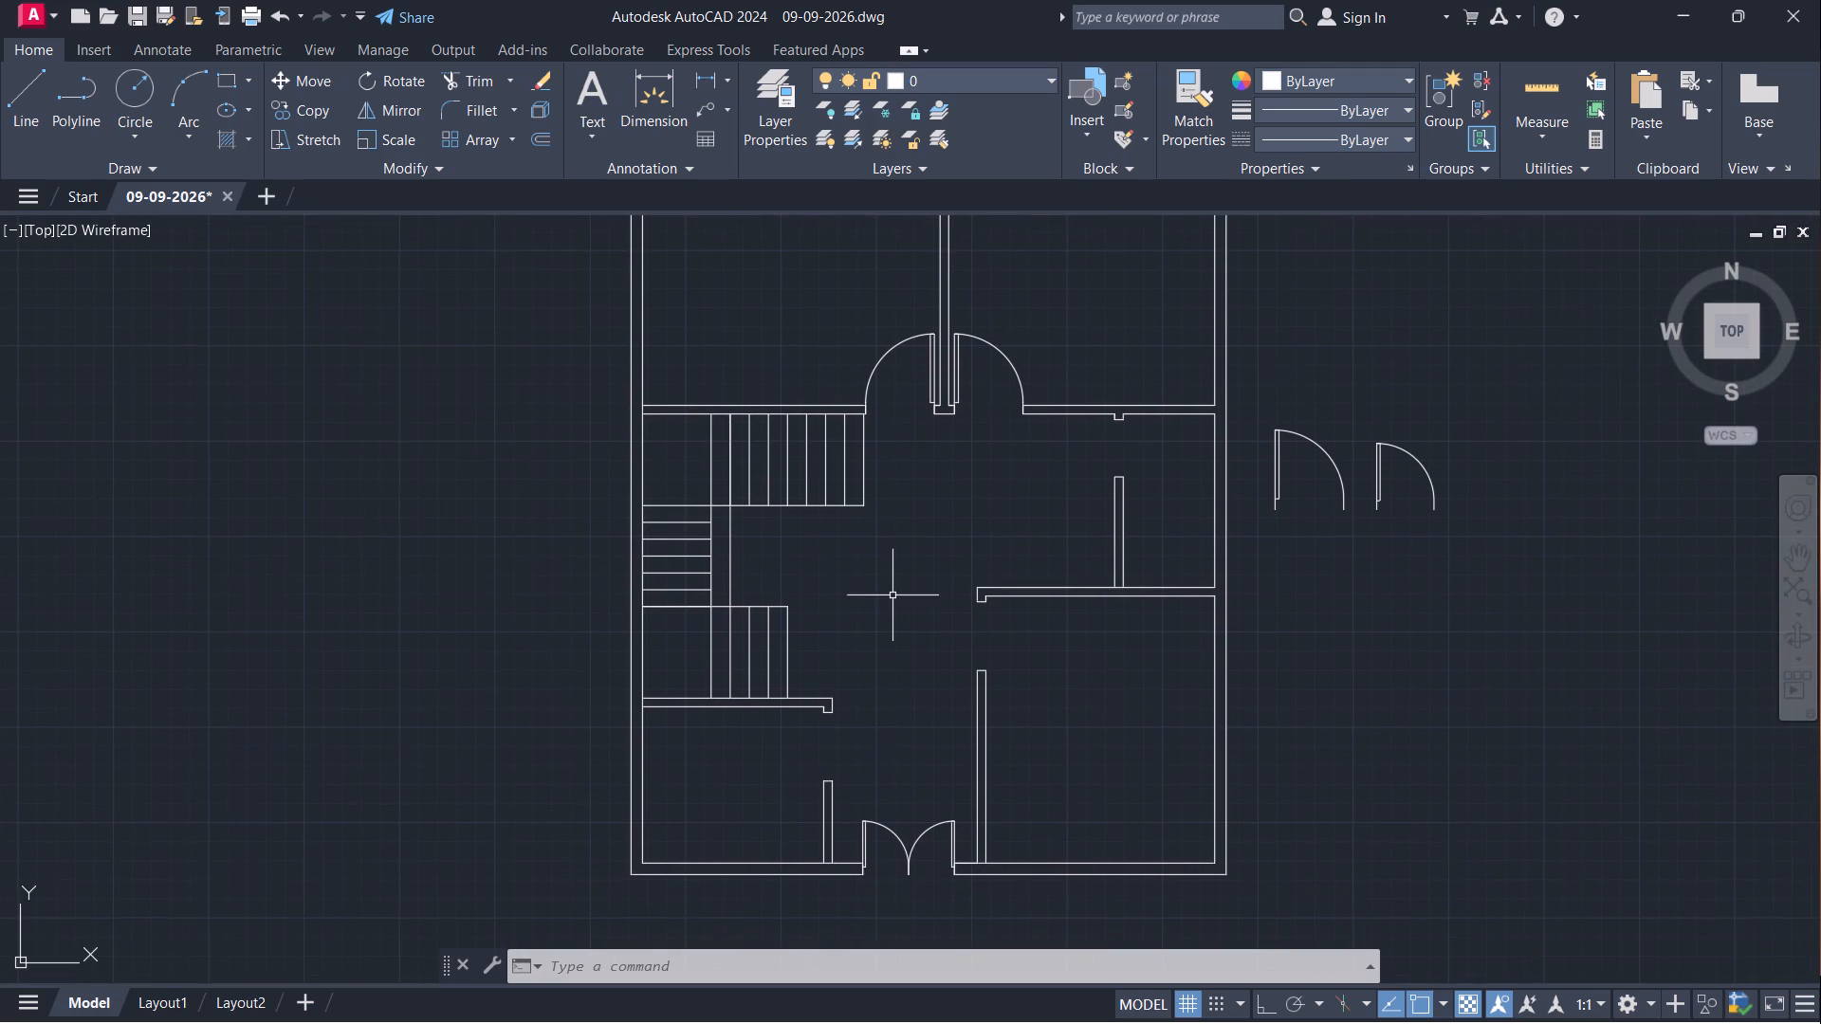
pyautogui.click(1276, 502)
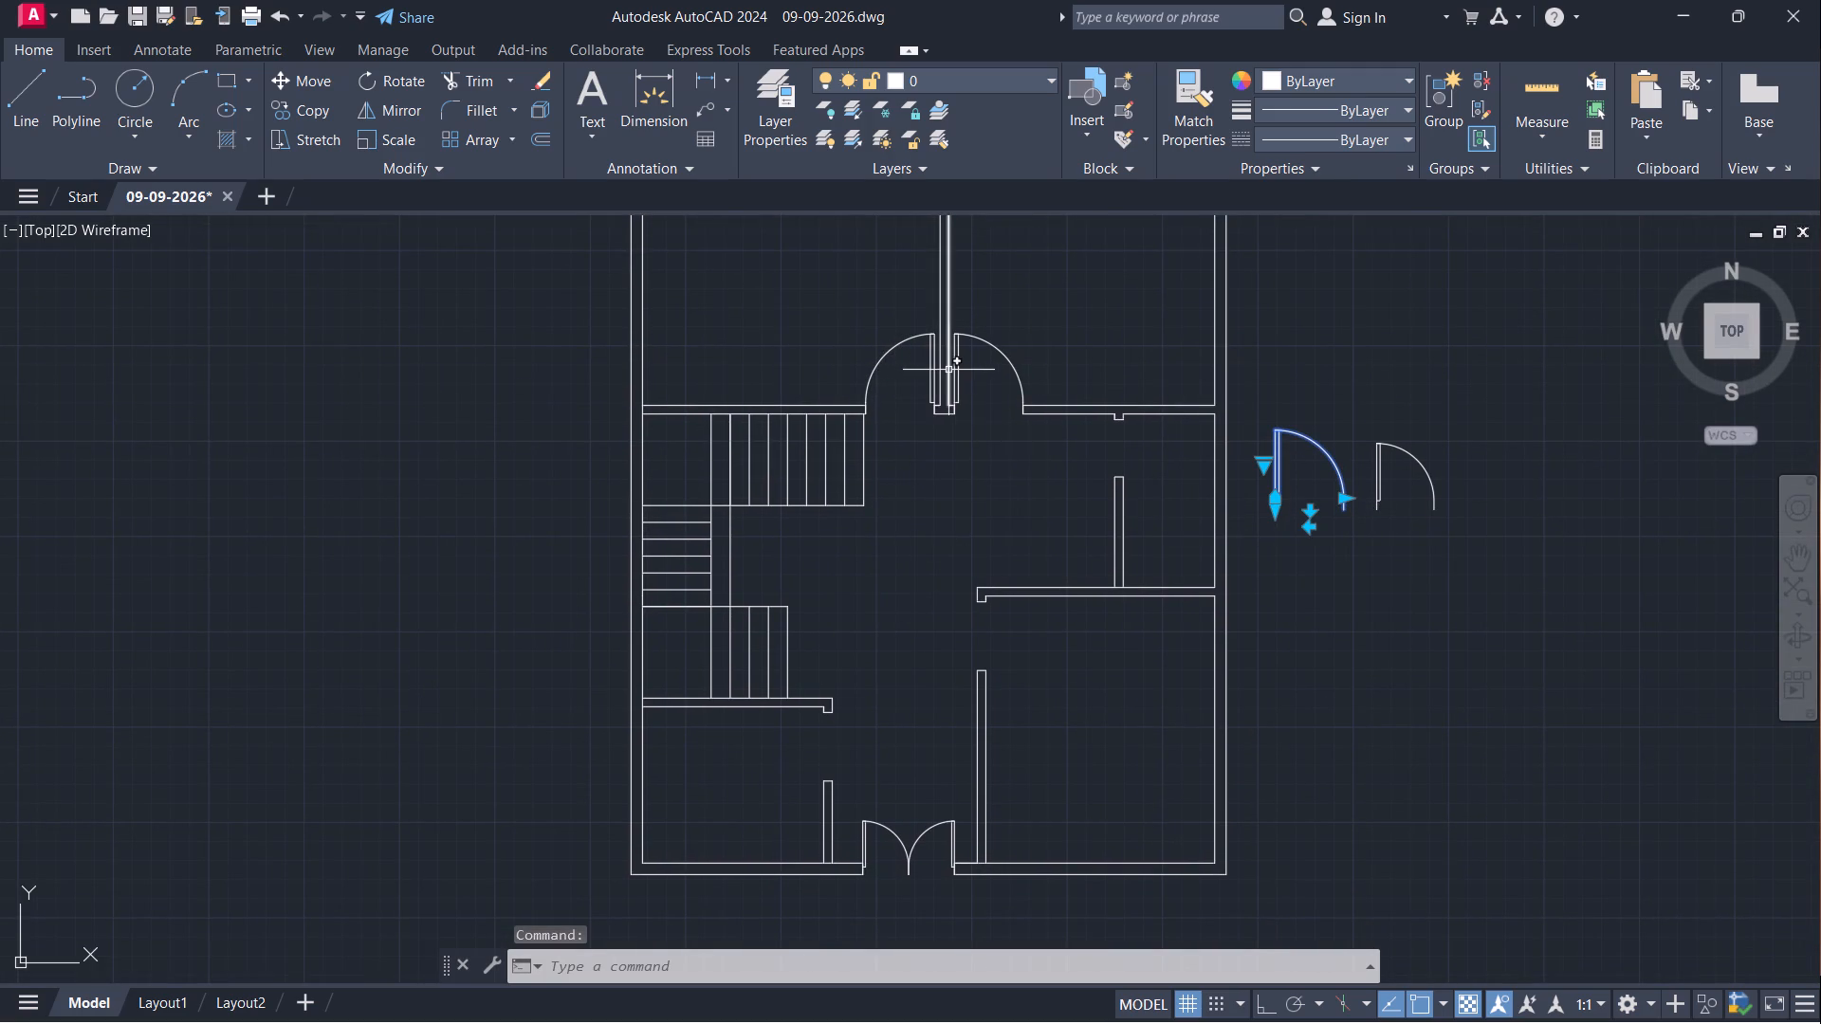
pyautogui.press('Escape')
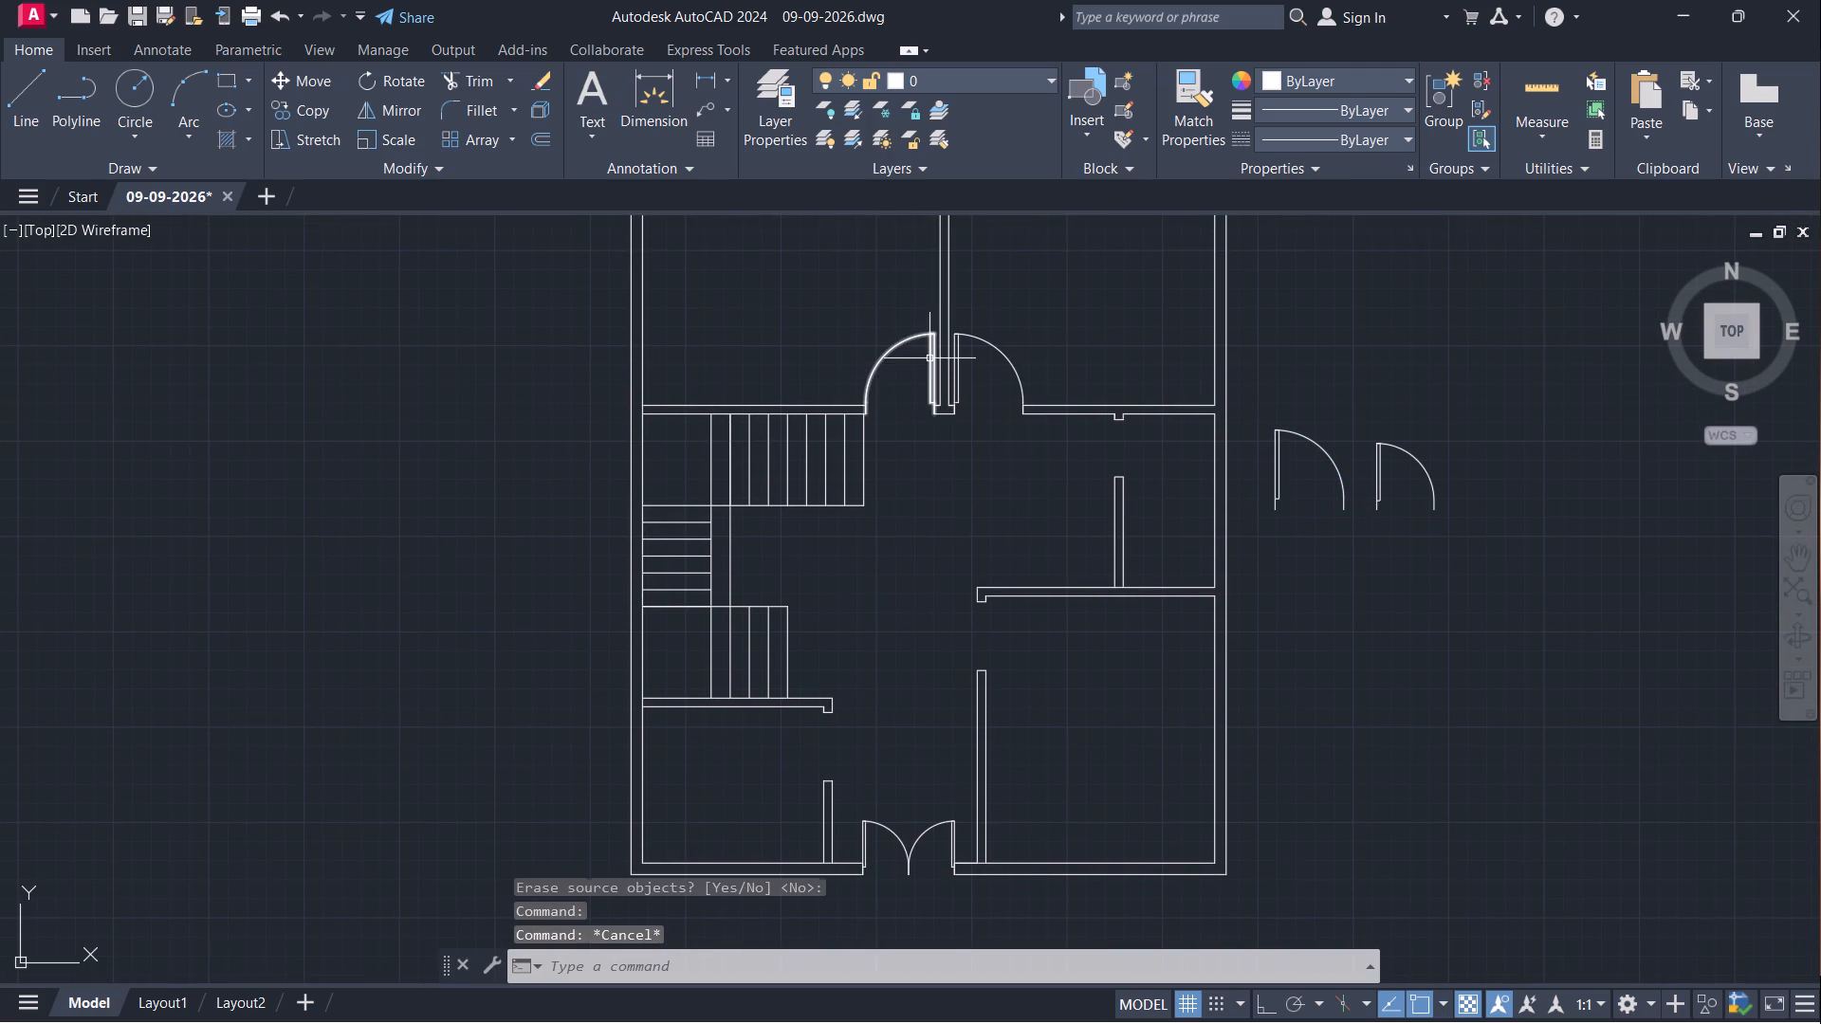
pyautogui.click(929, 358)
pyautogui.write('co')
pyautogui.press('Return')
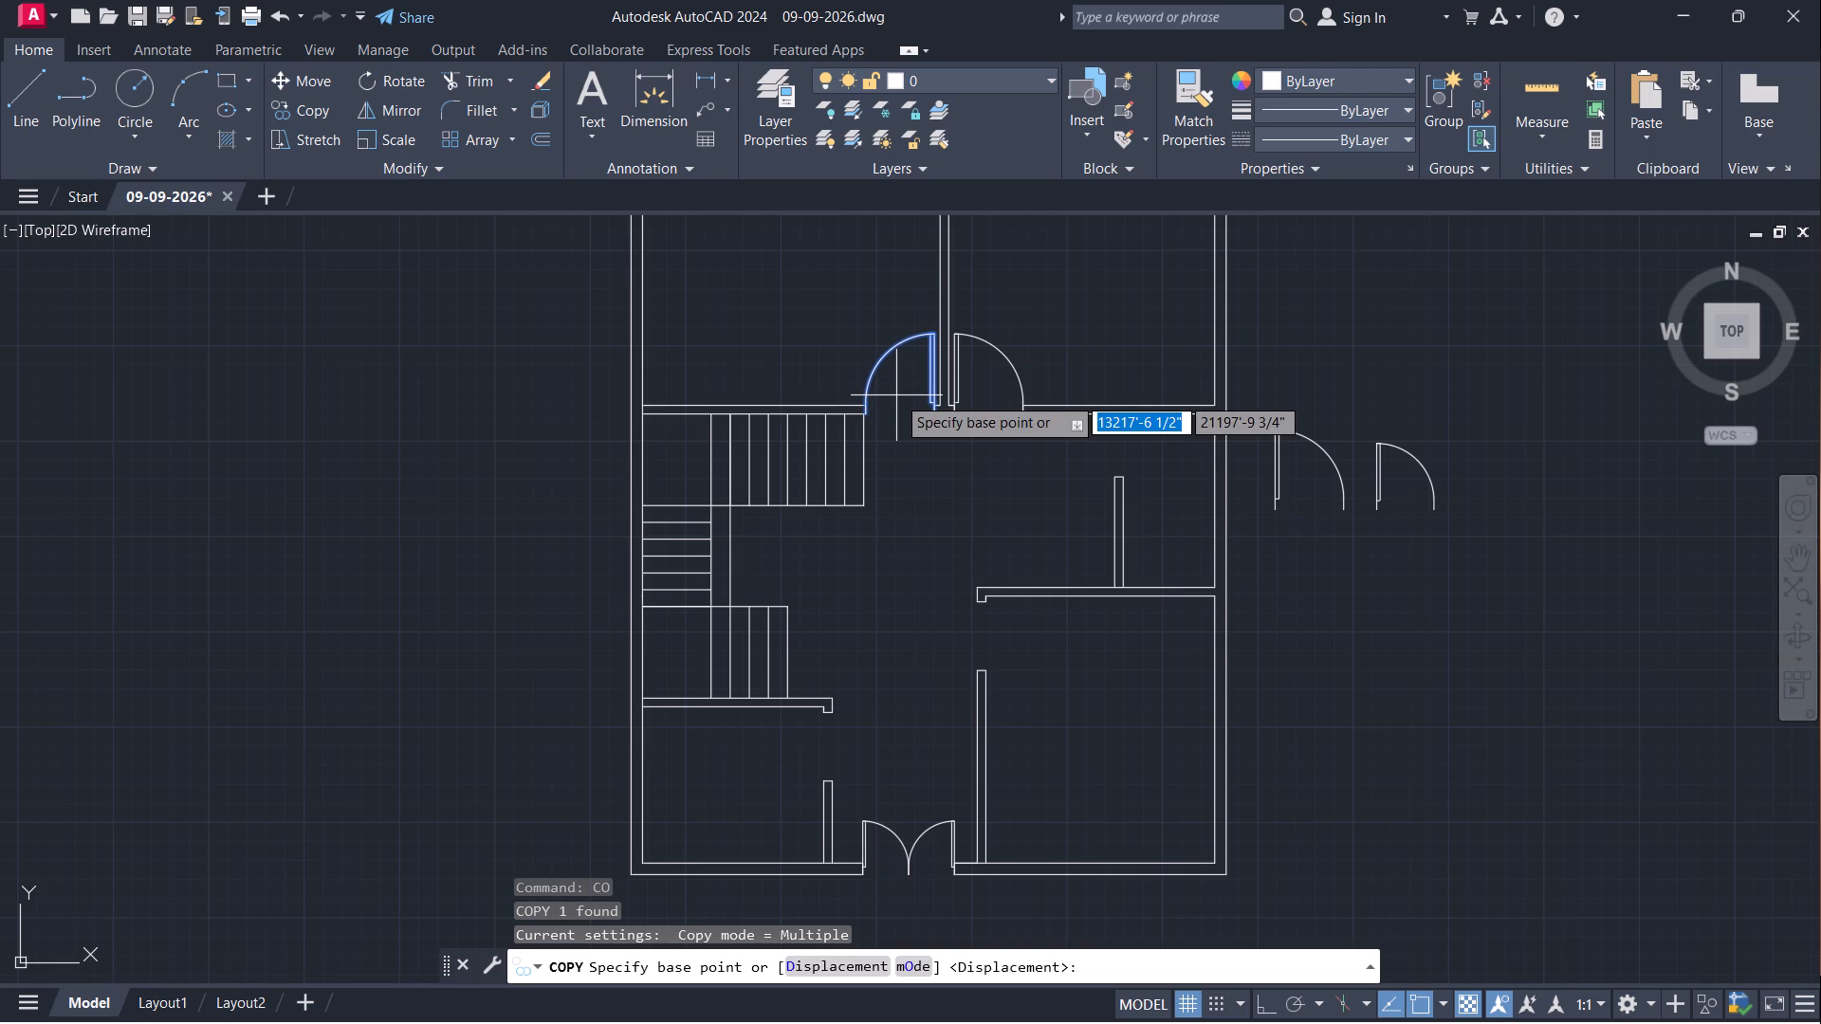
pyautogui.moveTo(896, 395); pyautogui.dragTo(990, 327)
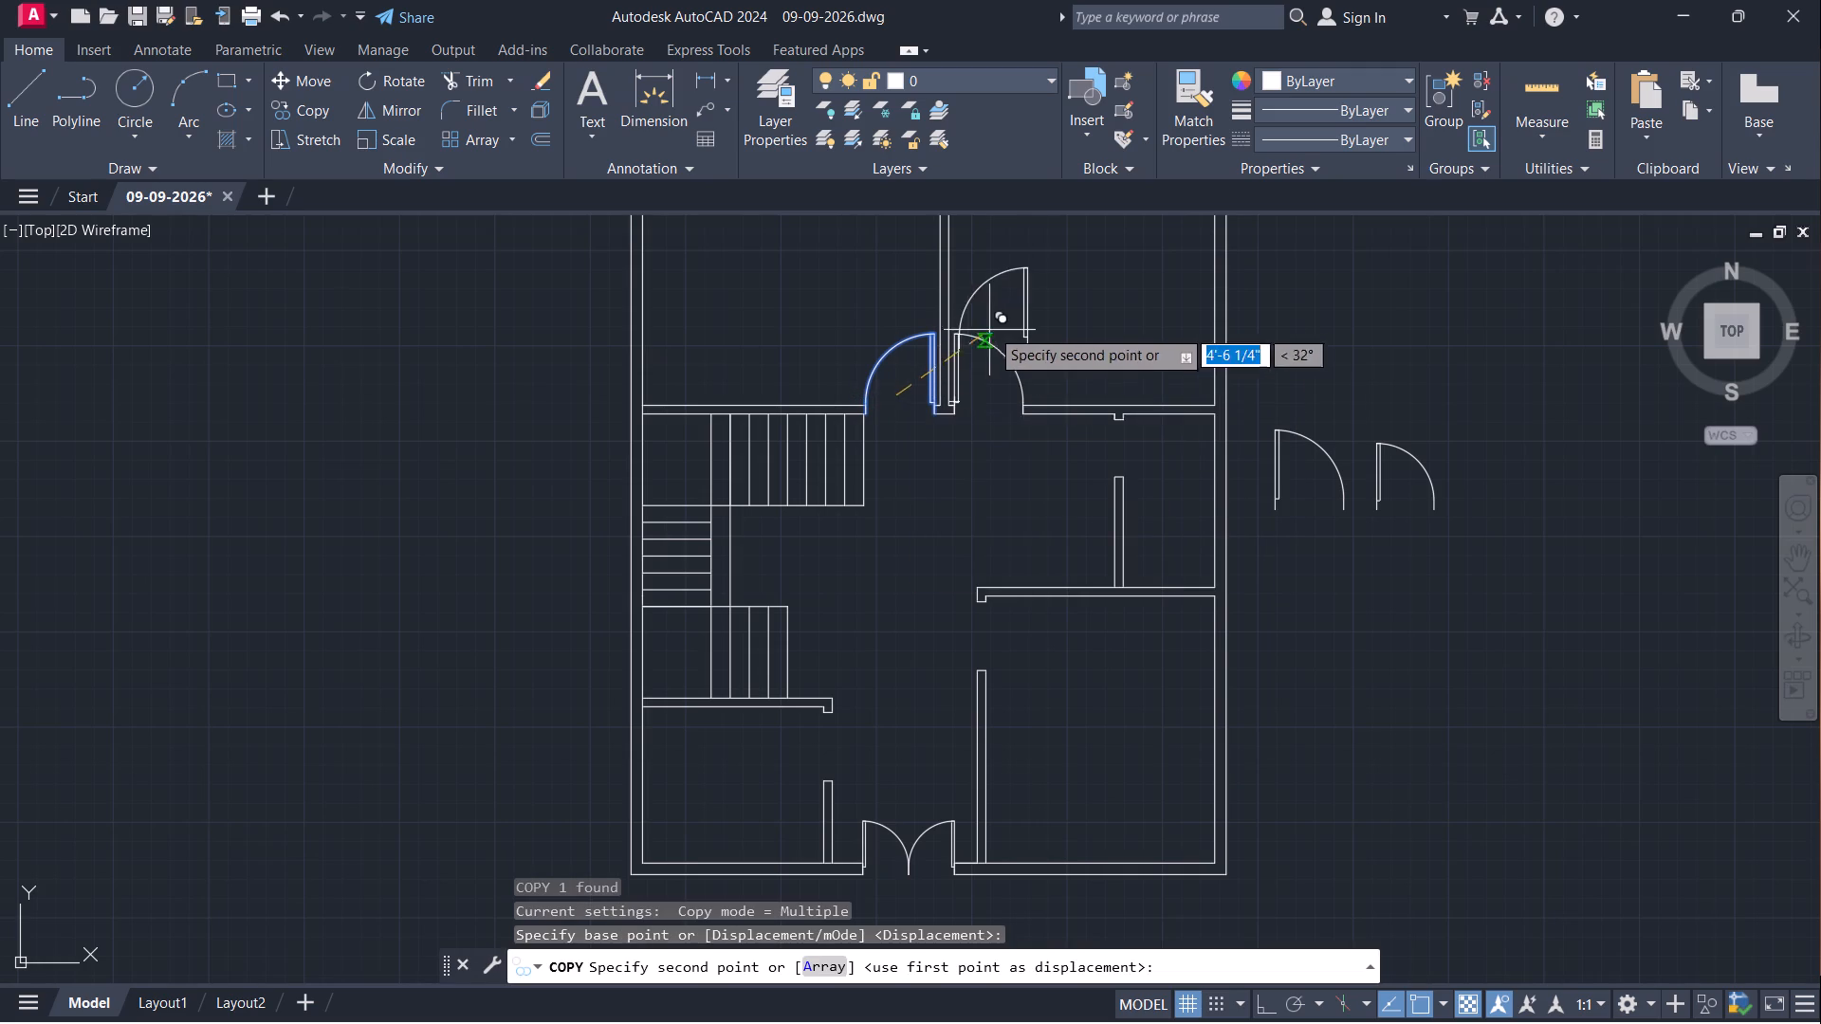
pyautogui.moveTo(990, 327); pyautogui.dragTo(989, 329)
pyautogui.scroll(3, 774, 746)
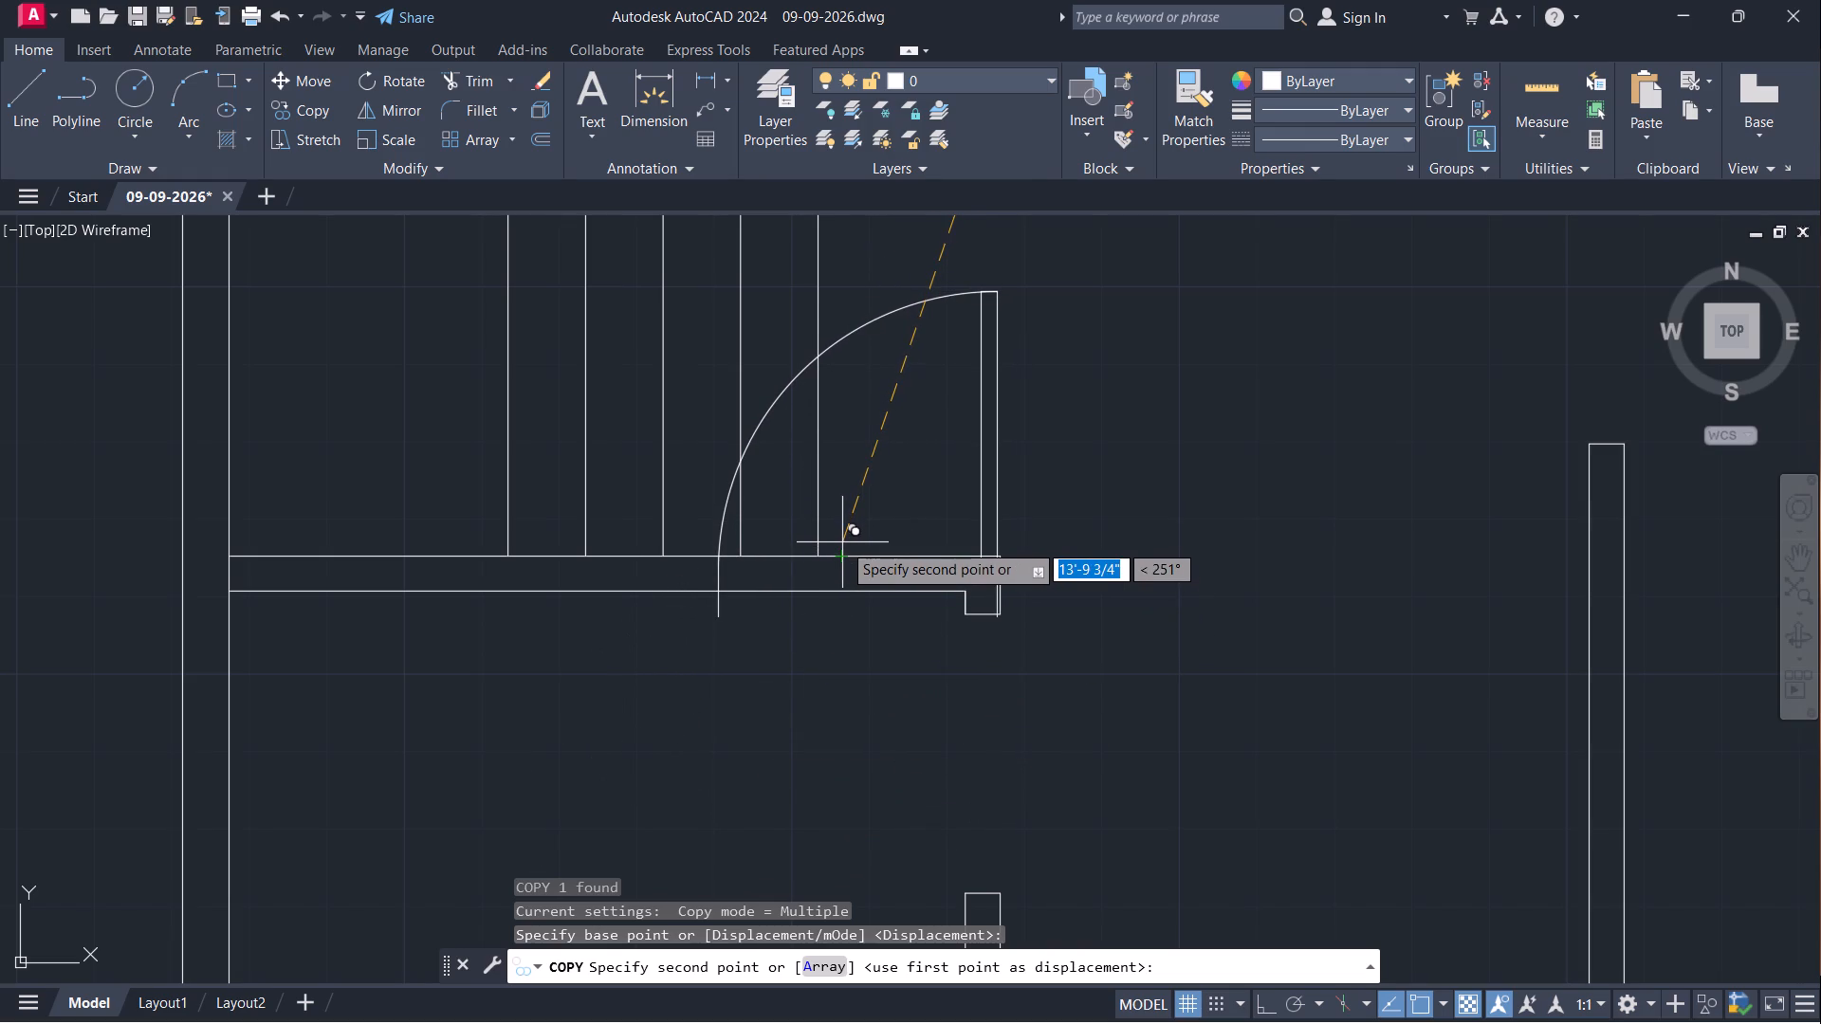
pyautogui.click(800, 665)
pyautogui.press('Escape')
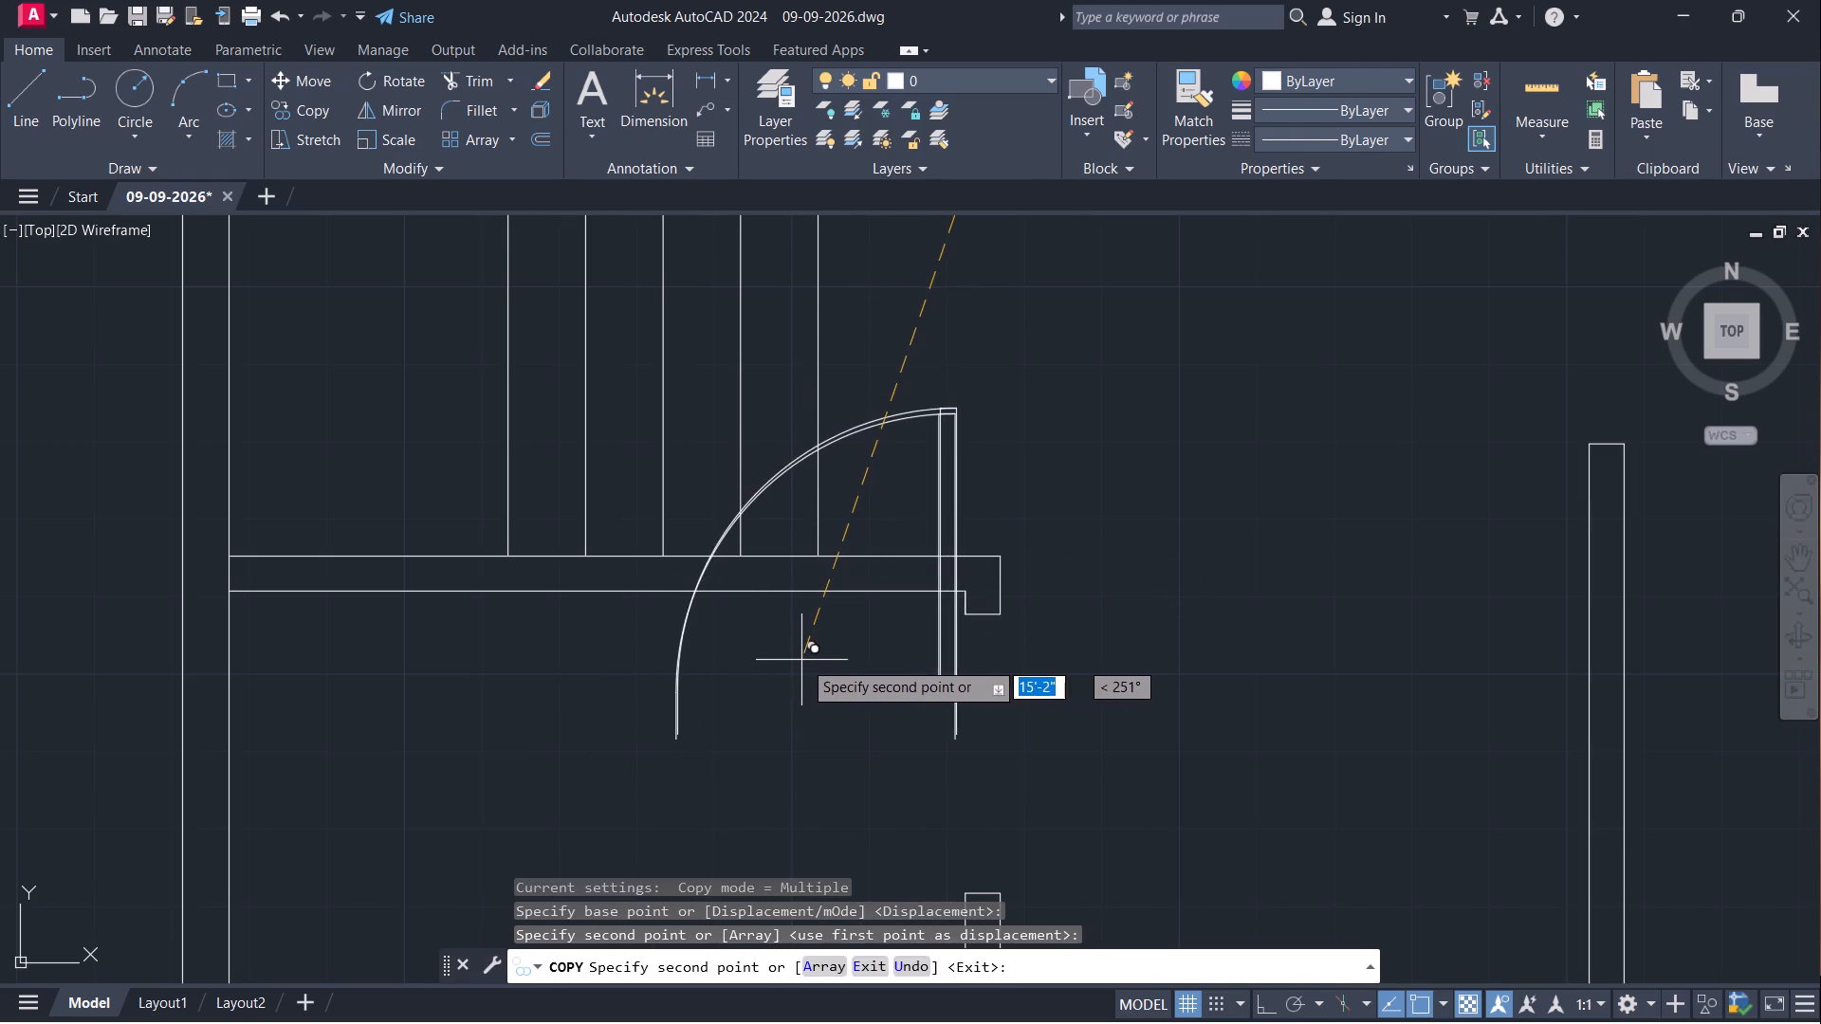
# Rotate the copied door a quarter turn counterclockwise about its lower hinge-side end so its leaf lies horizontal.
pyautogui.click(954, 709)
pyautogui.press('r')
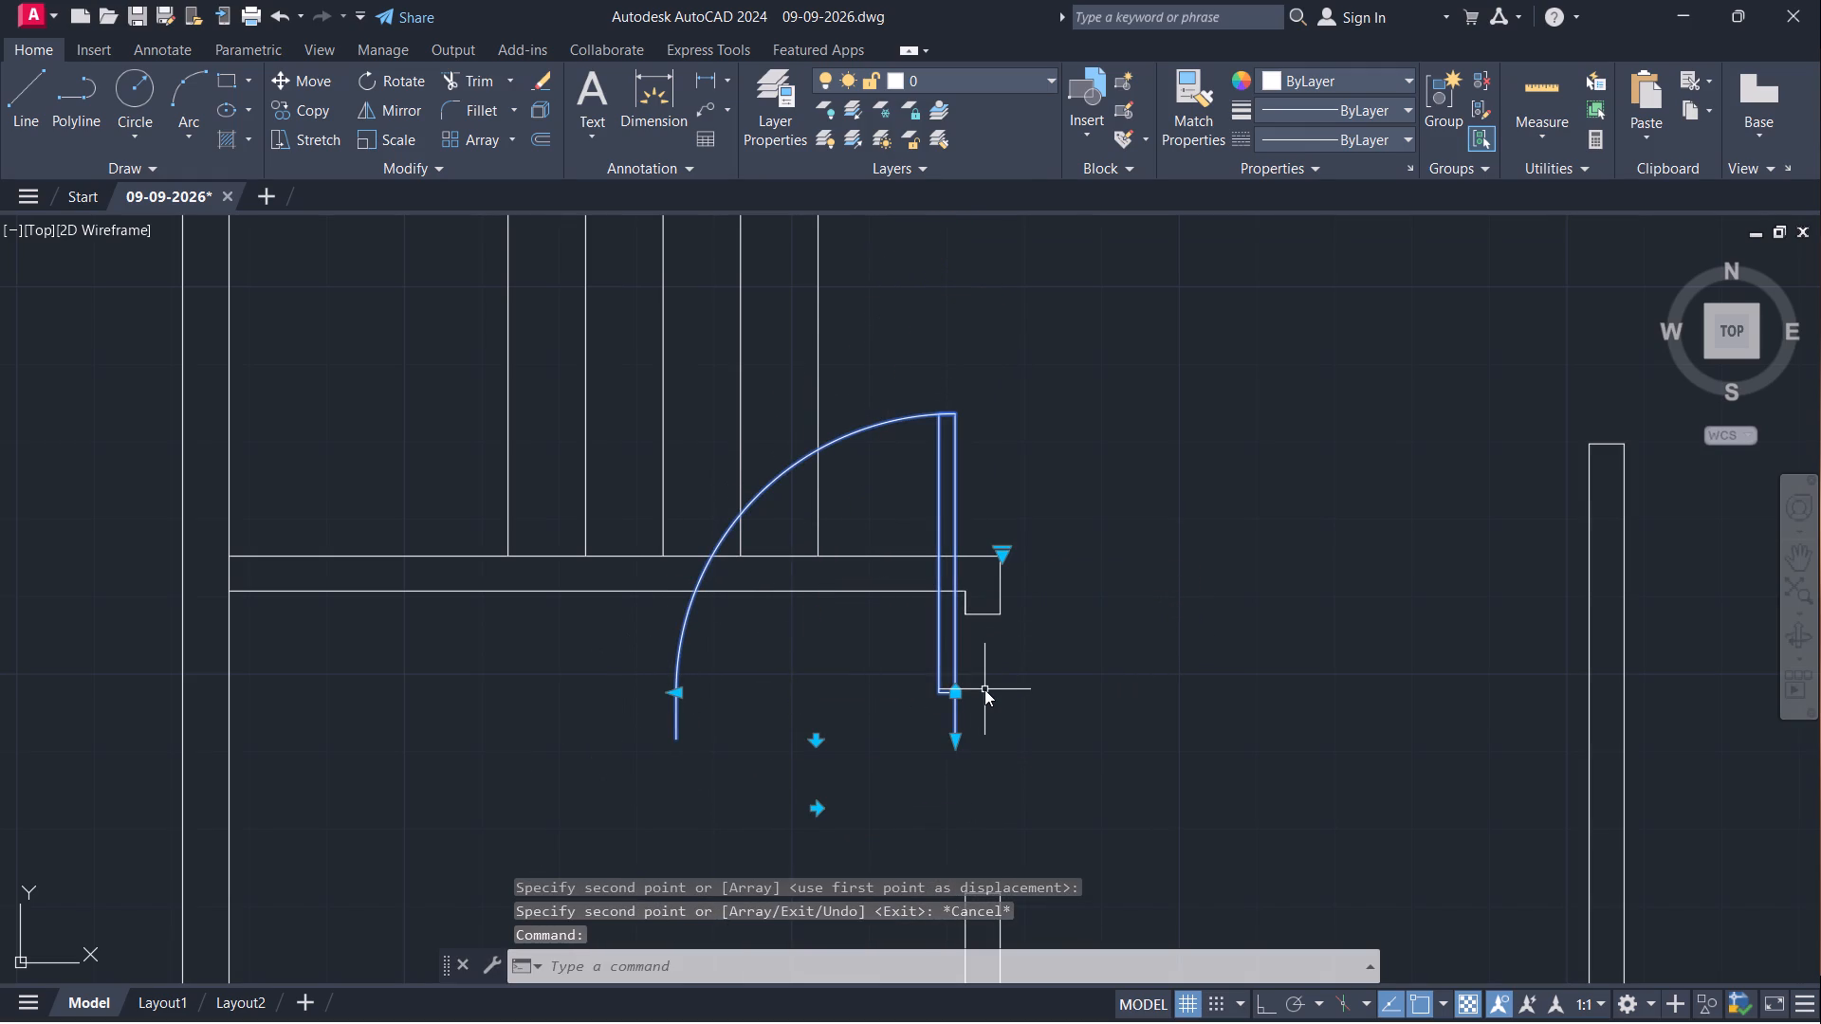
pyautogui.press('o')
pyautogui.press('Return')
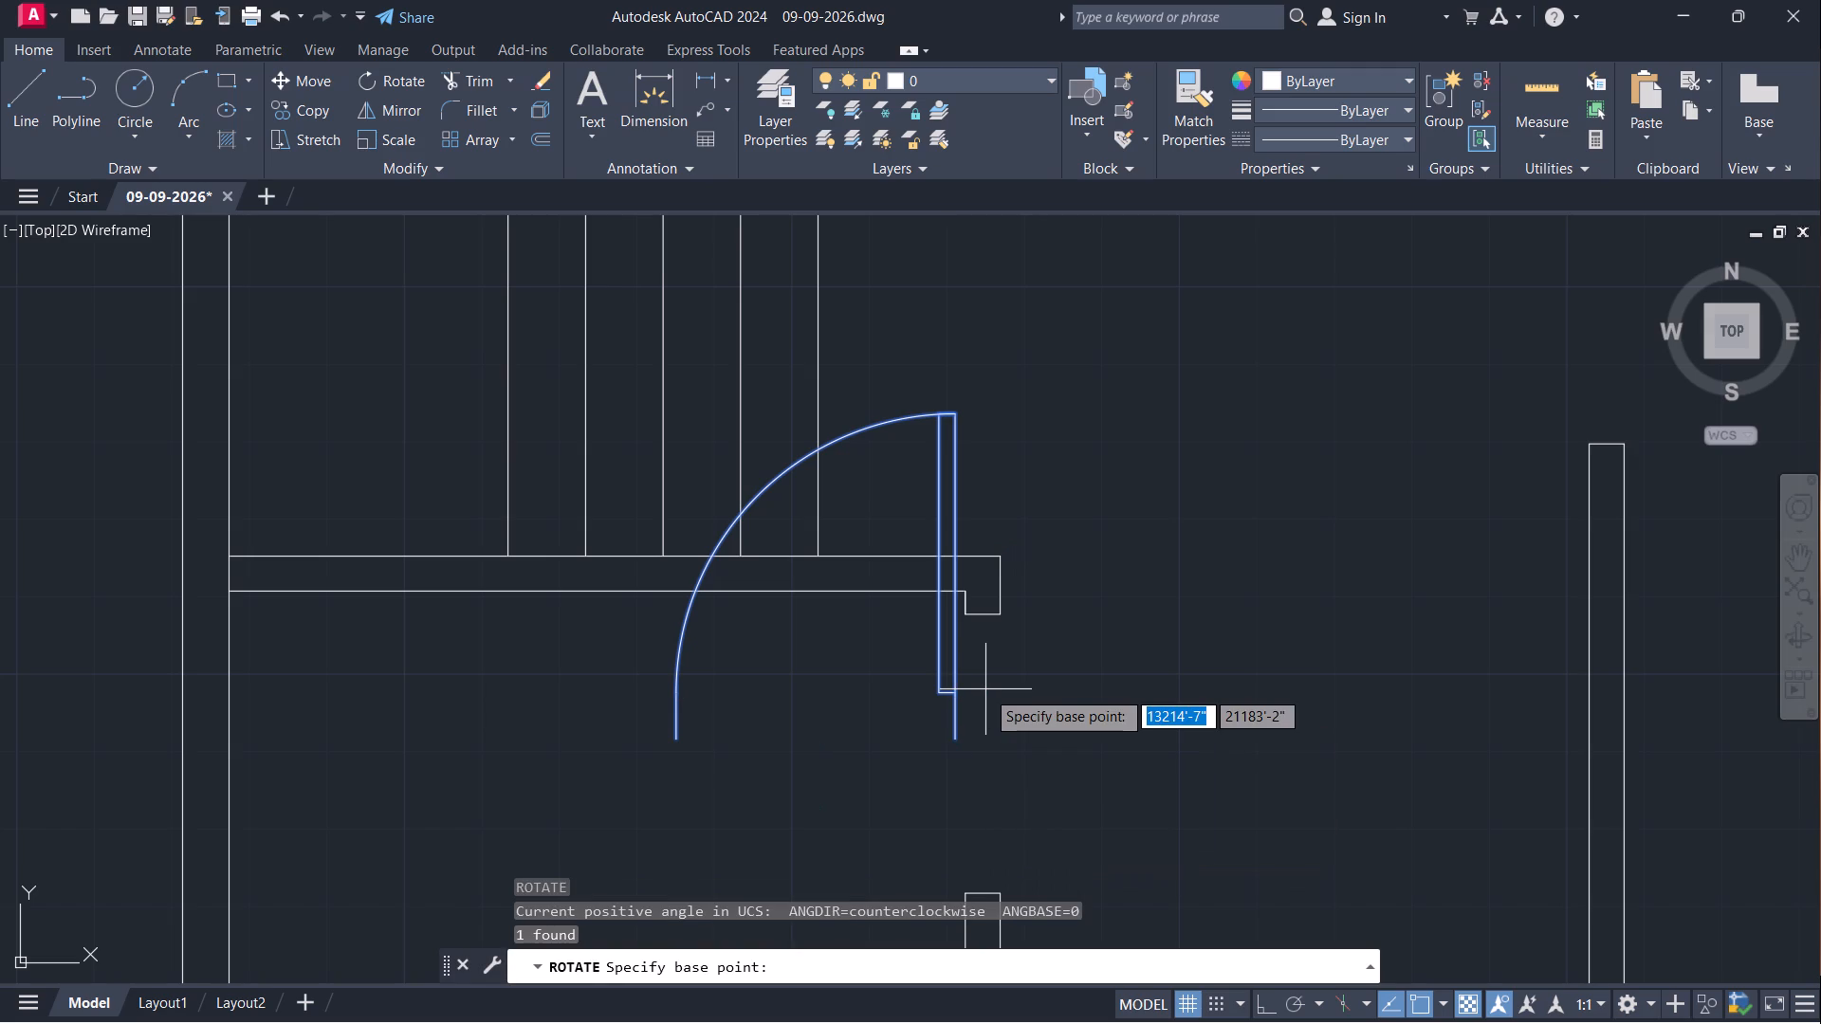
pyautogui.click(958, 739)
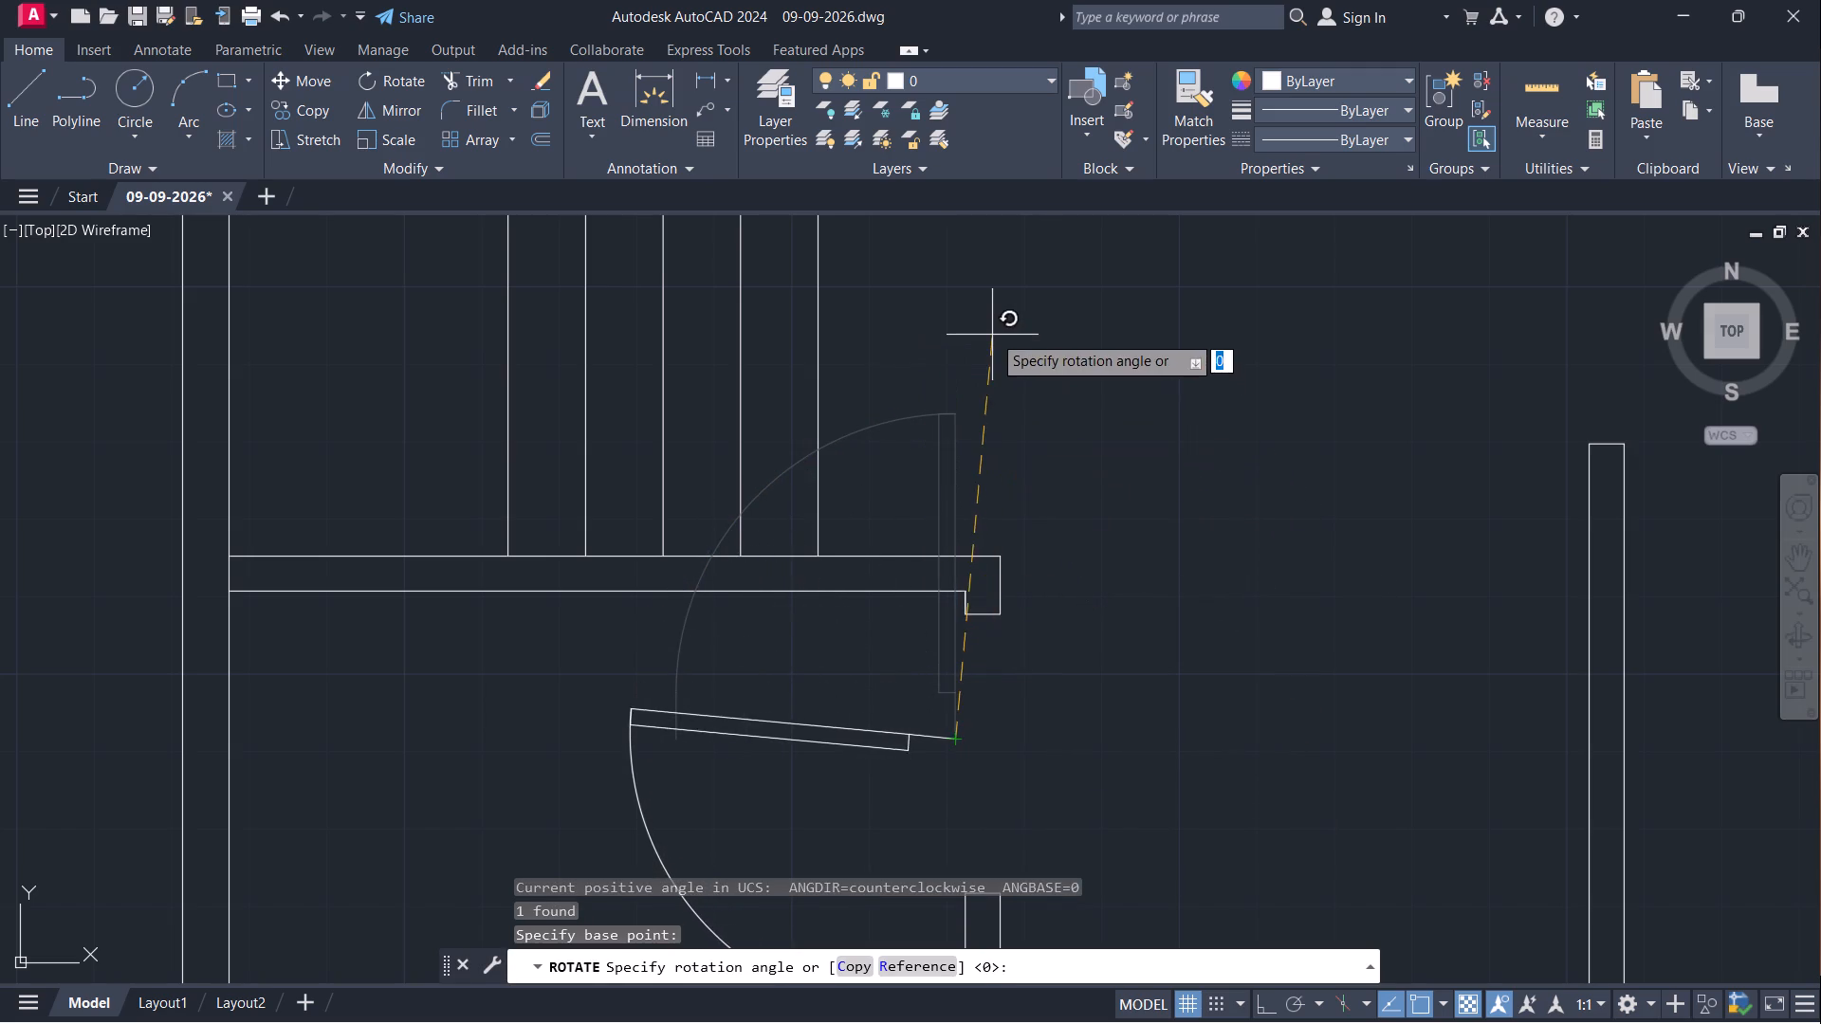
pyautogui.click(965, 321)
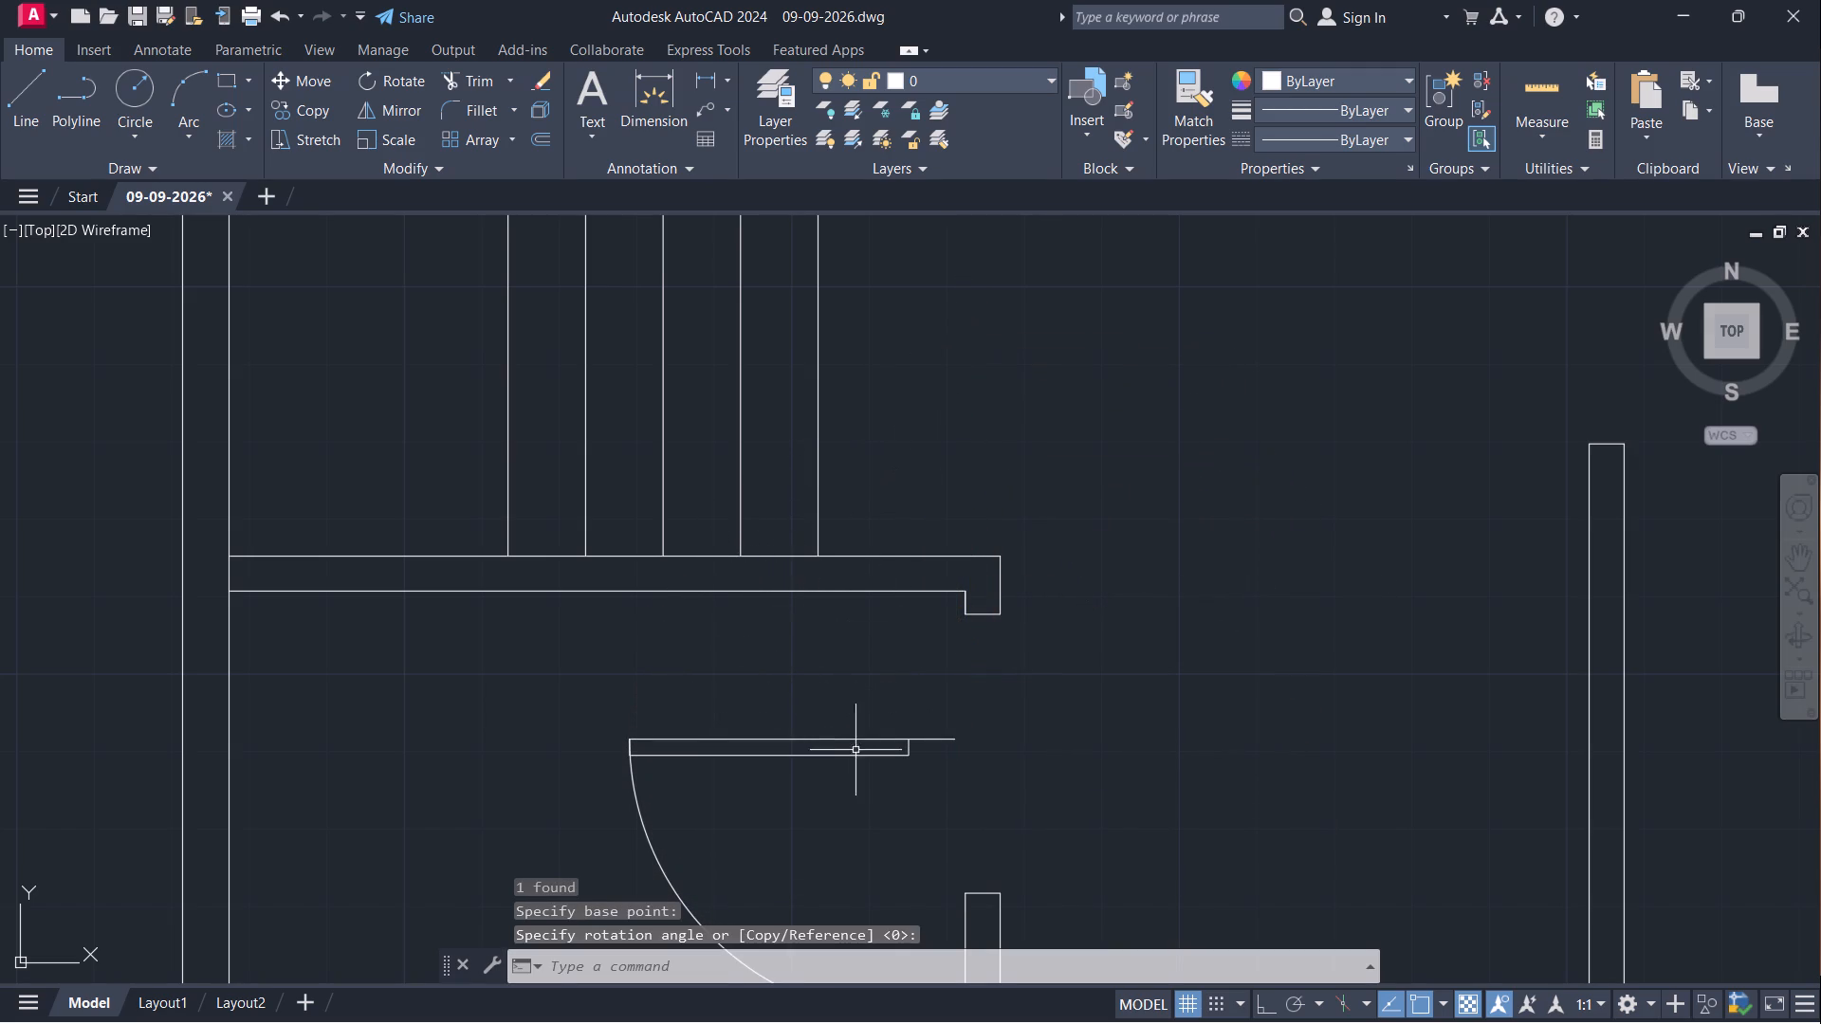
# Move the rotated door from its hinge-side end to the lower right corner of the wall stub at the lower-left room's opening.
pyautogui.click(869, 746)
pyautogui.click(892, 718)
pyautogui.click(899, 718)
pyautogui.click(846, 767)
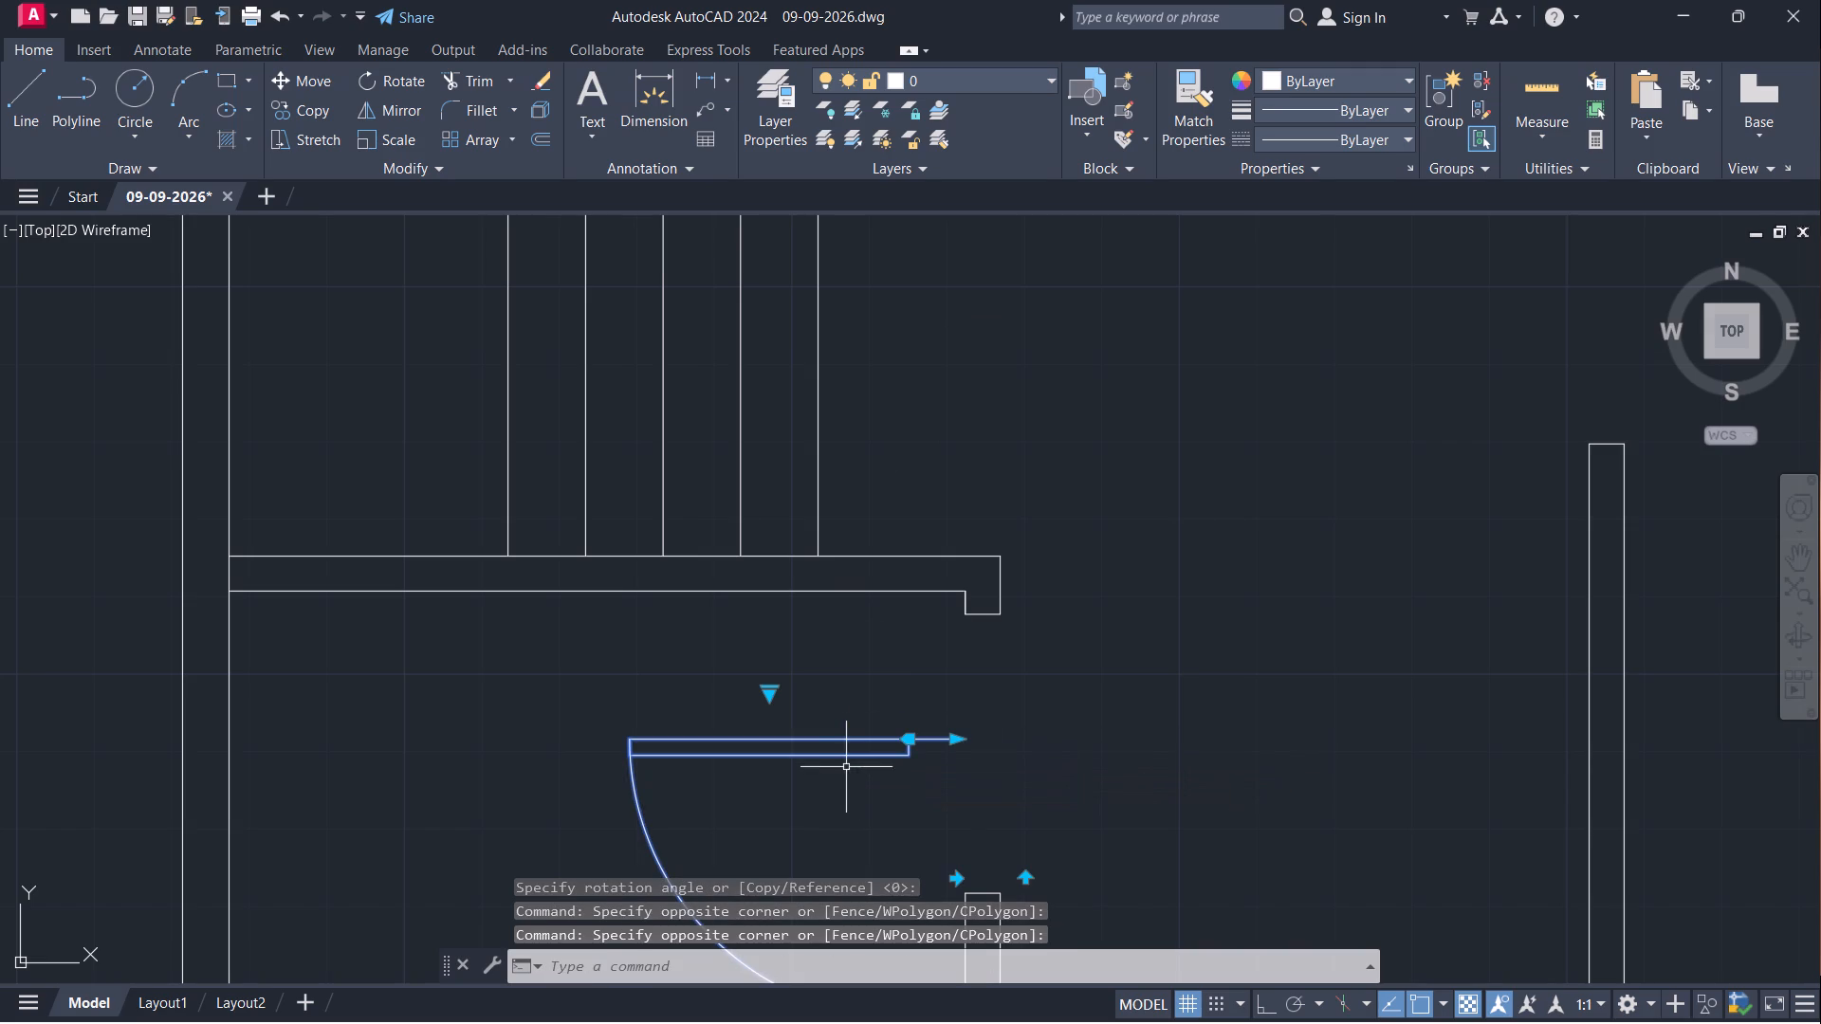
pyautogui.press('m')
pyautogui.press('Return')
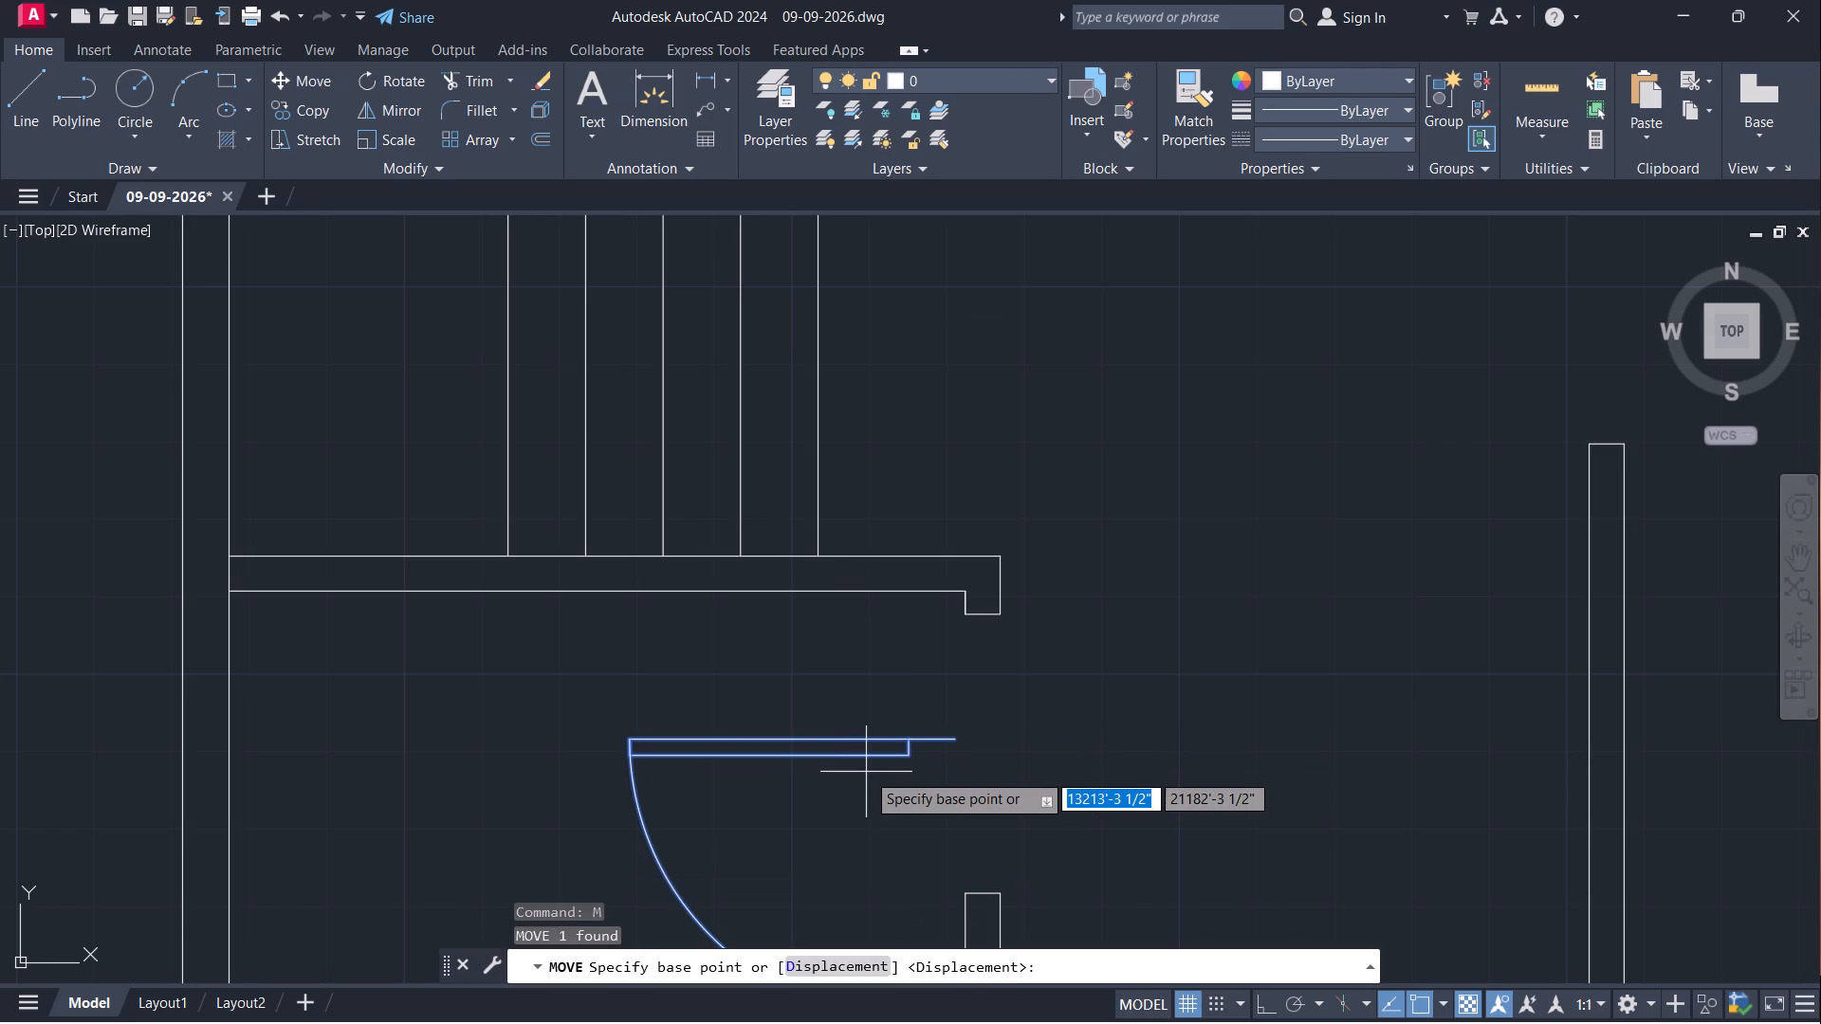
pyautogui.click(958, 741)
pyautogui.click(995, 615)
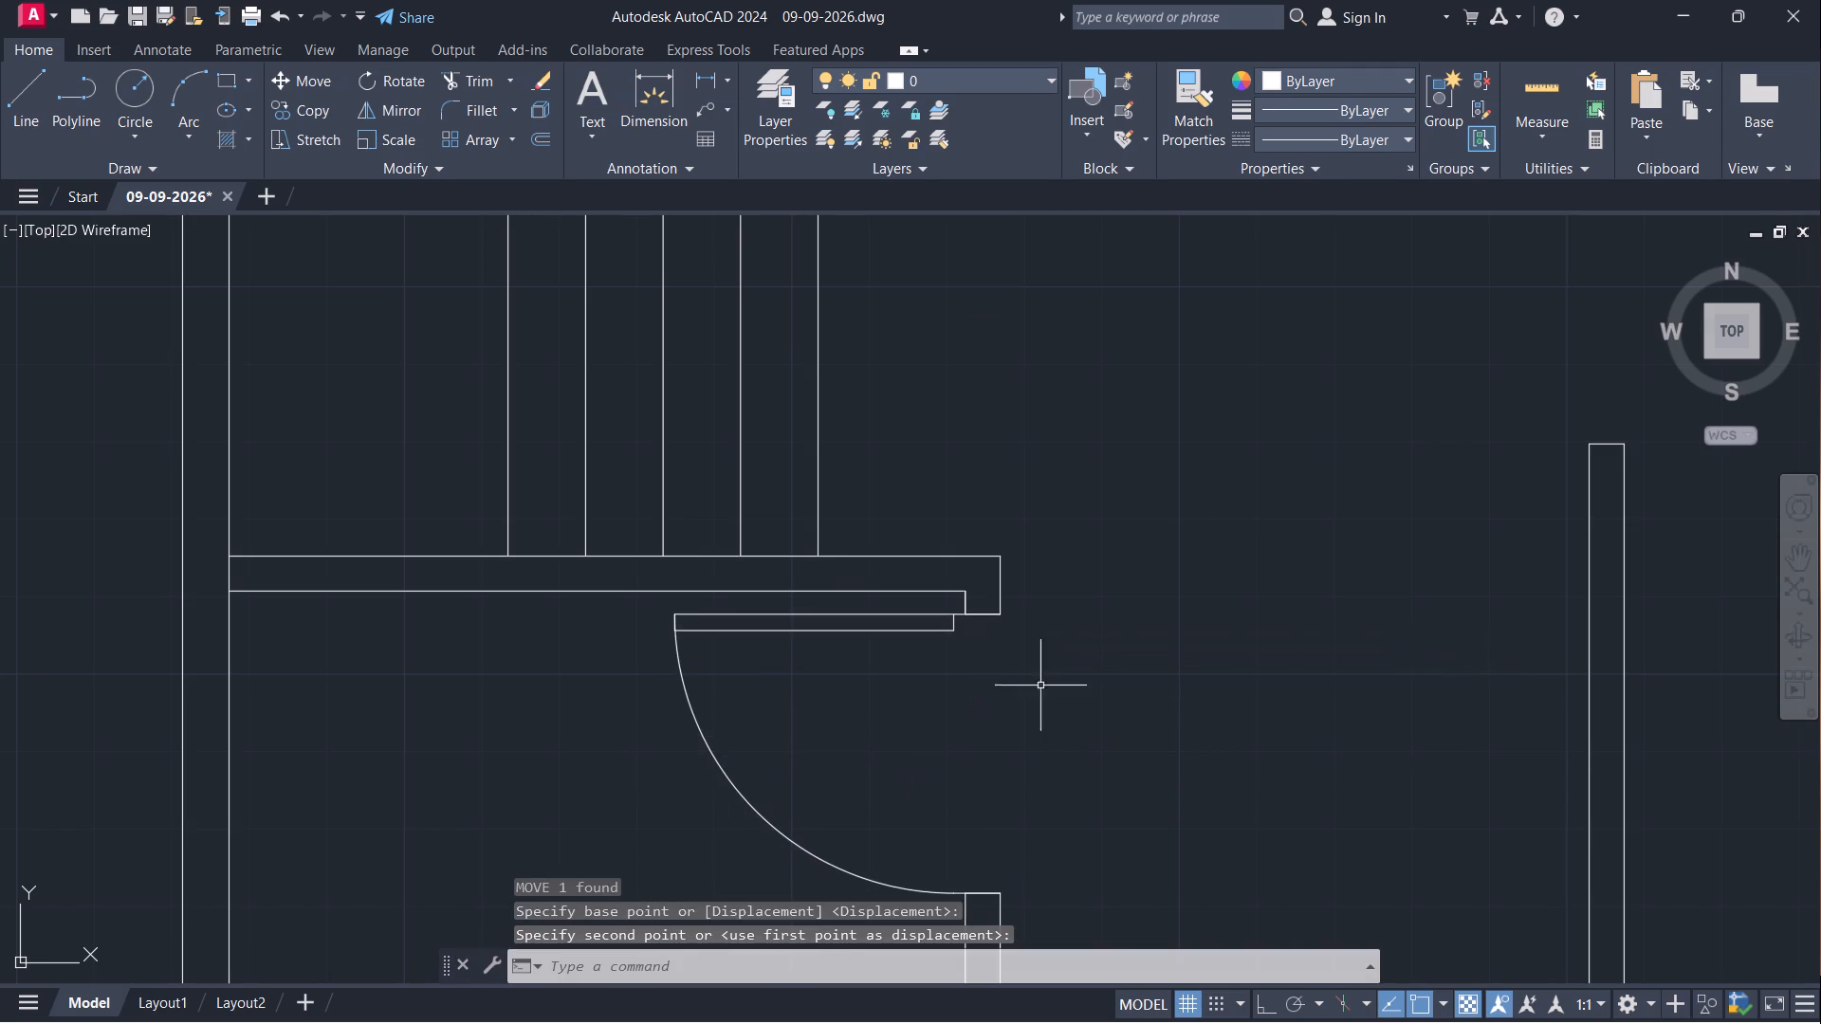
# Mirror the lower-left room's door about a vertical line through the hallway above the double entrance door, keeping the original.
pyautogui.scroll(-4, 985, 623)
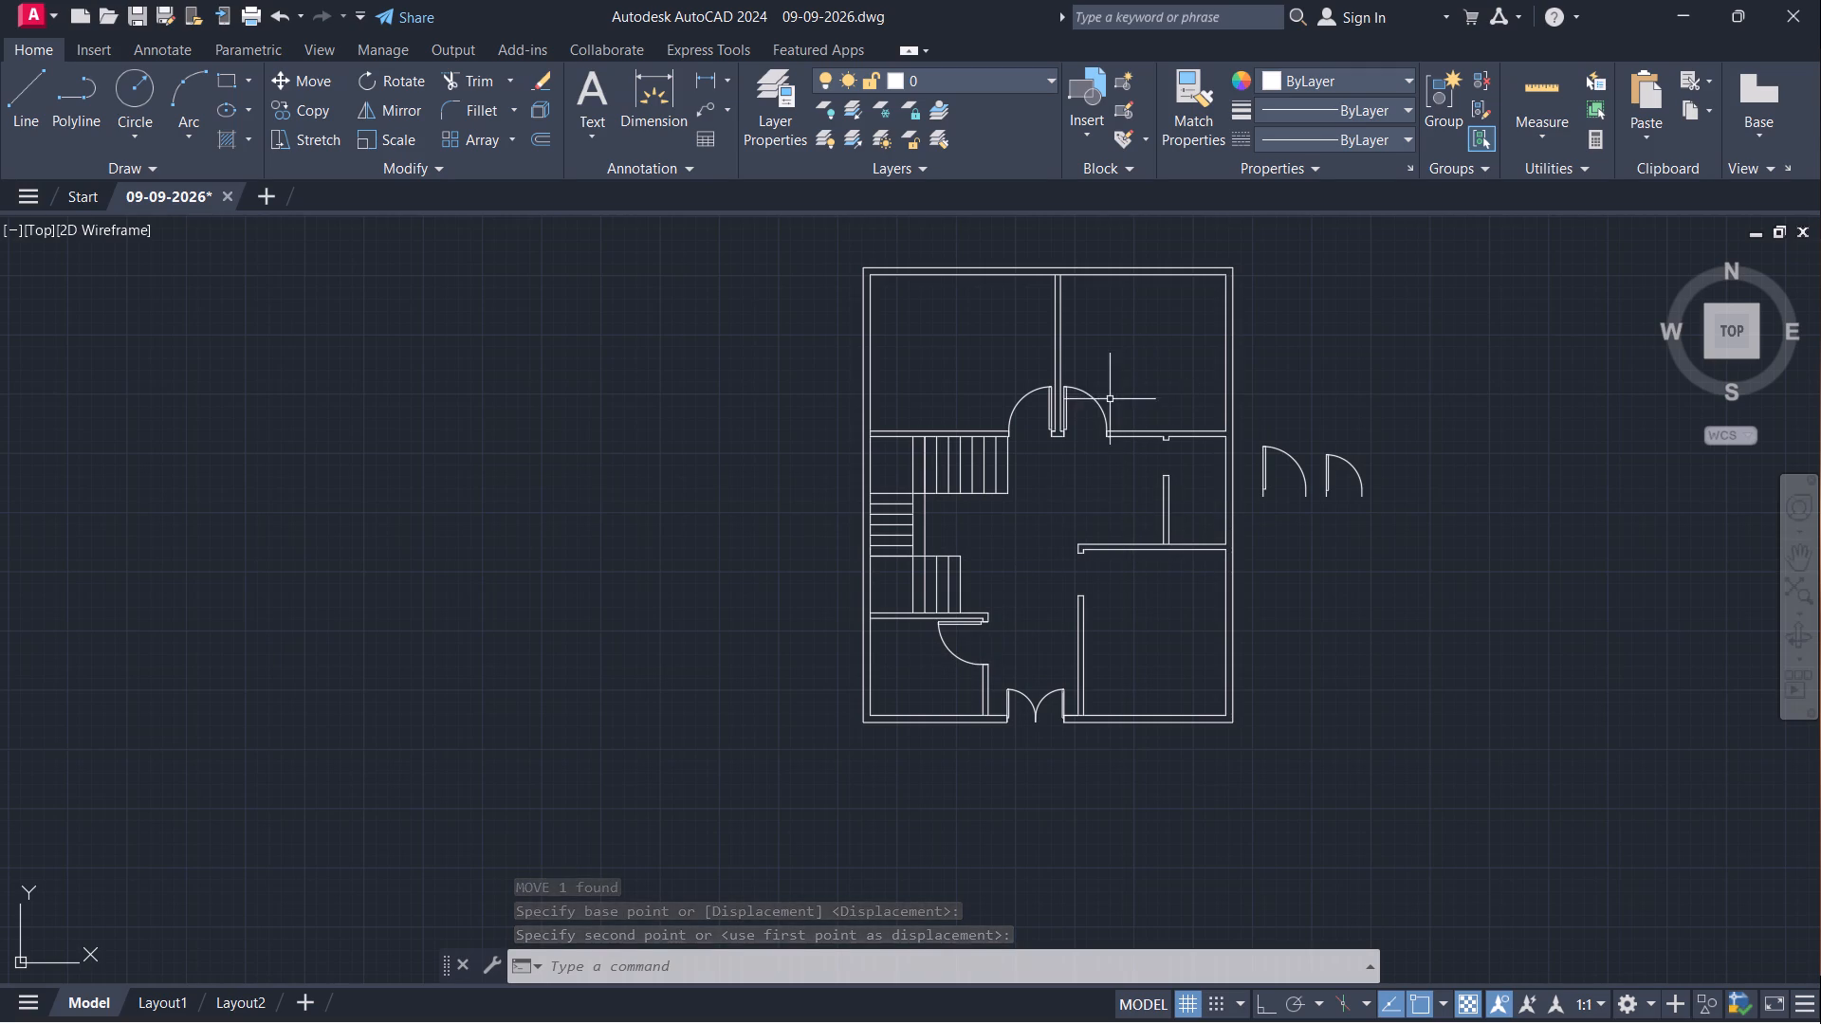
pyautogui.click(955, 657)
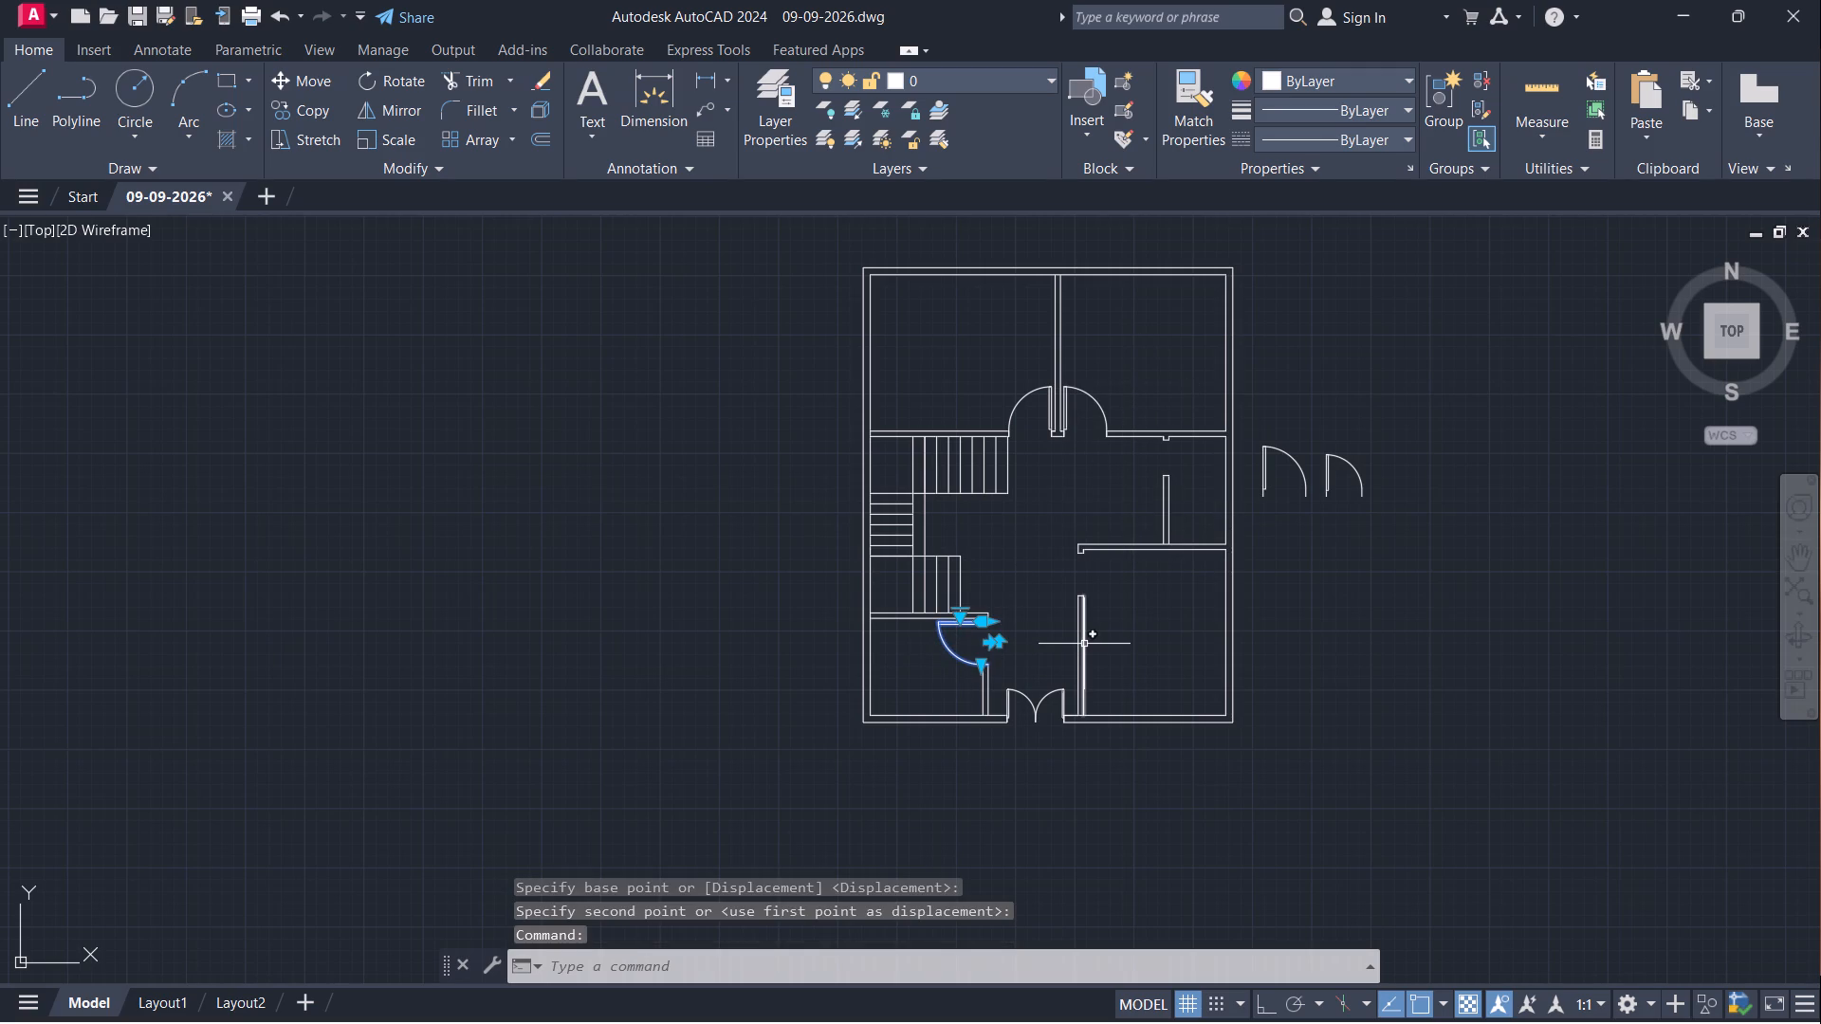
pyautogui.press('m')
pyautogui.press('i')
pyautogui.press('Return')
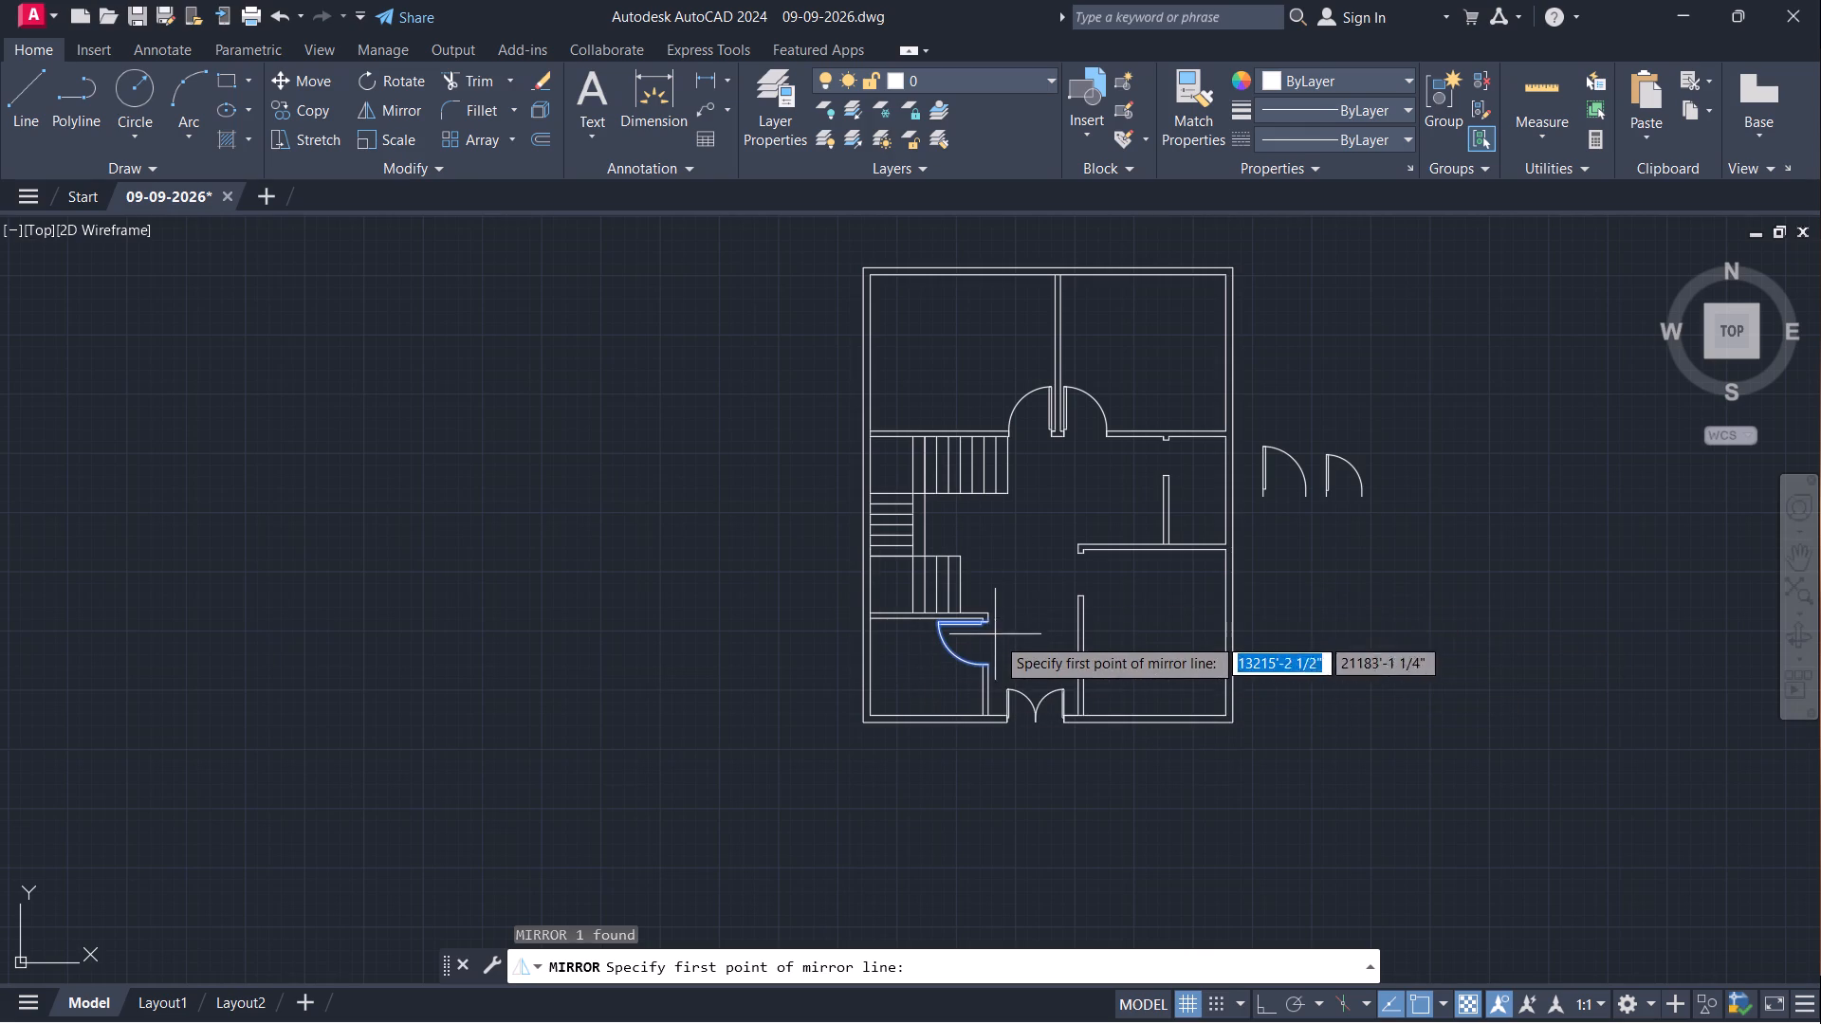
pyautogui.click(1030, 641)
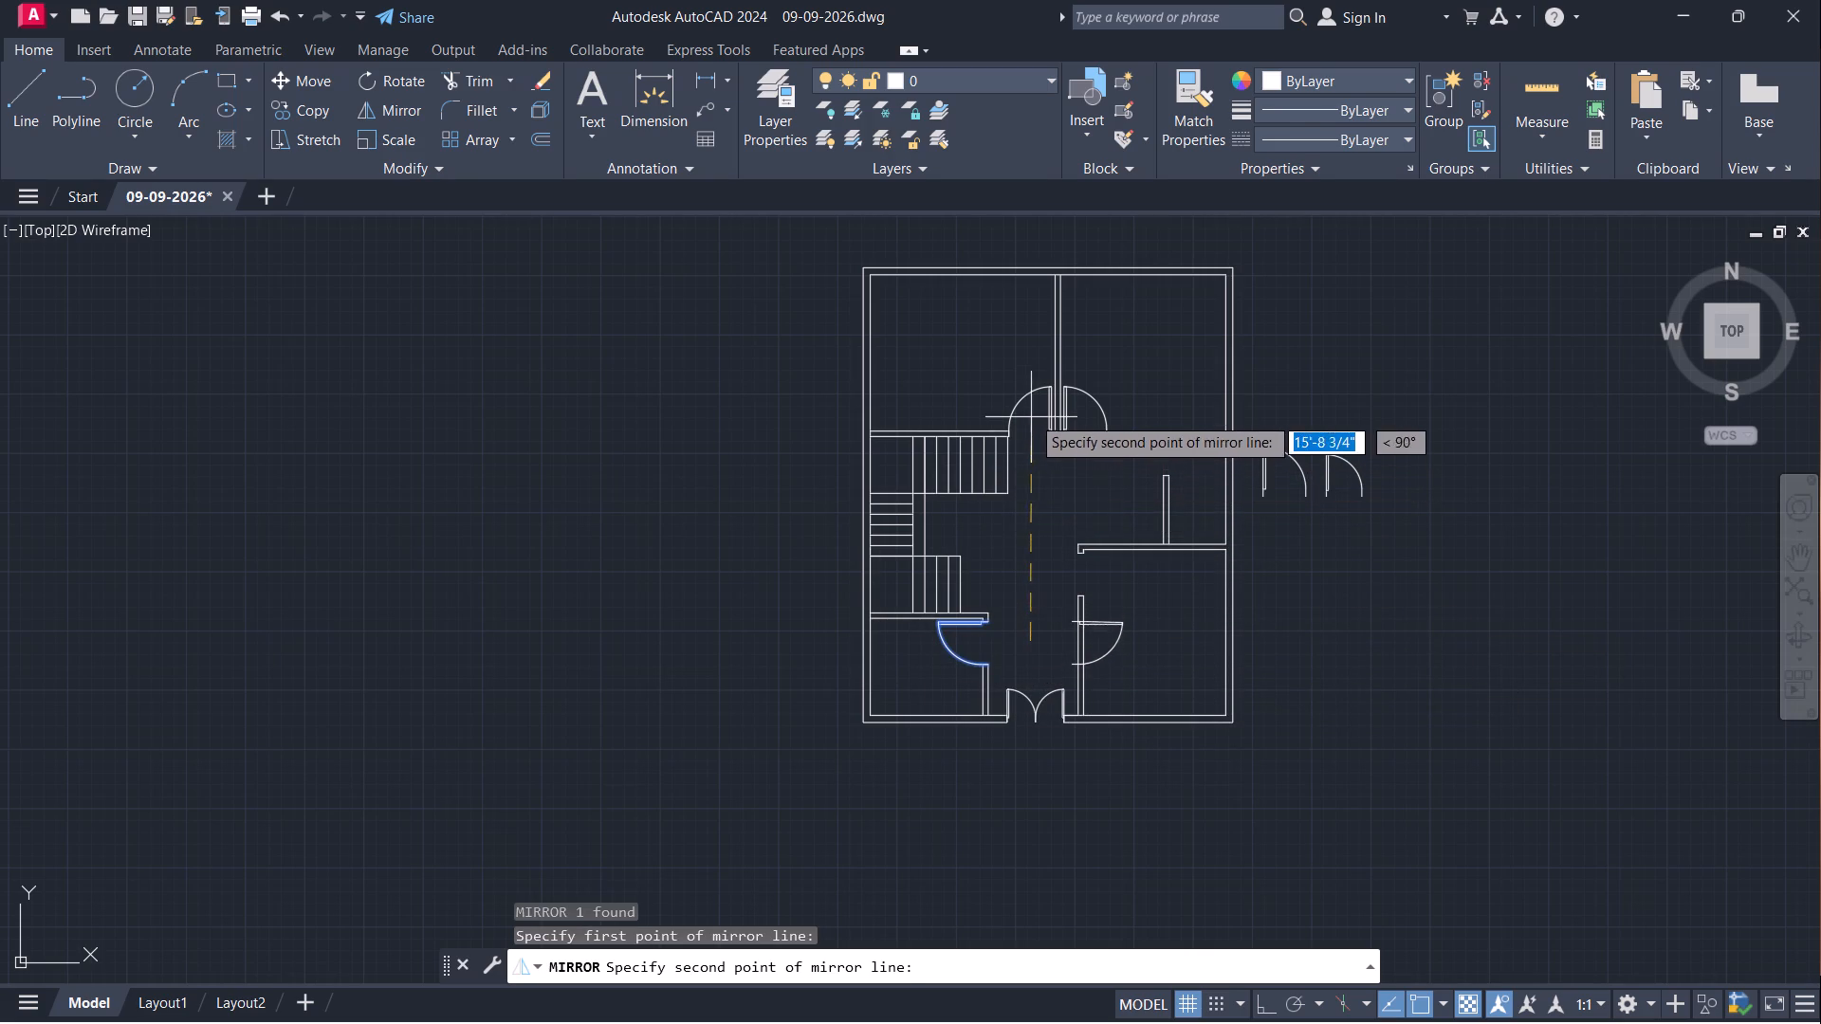
pyautogui.press('F8')
pyautogui.click(1027, 283)
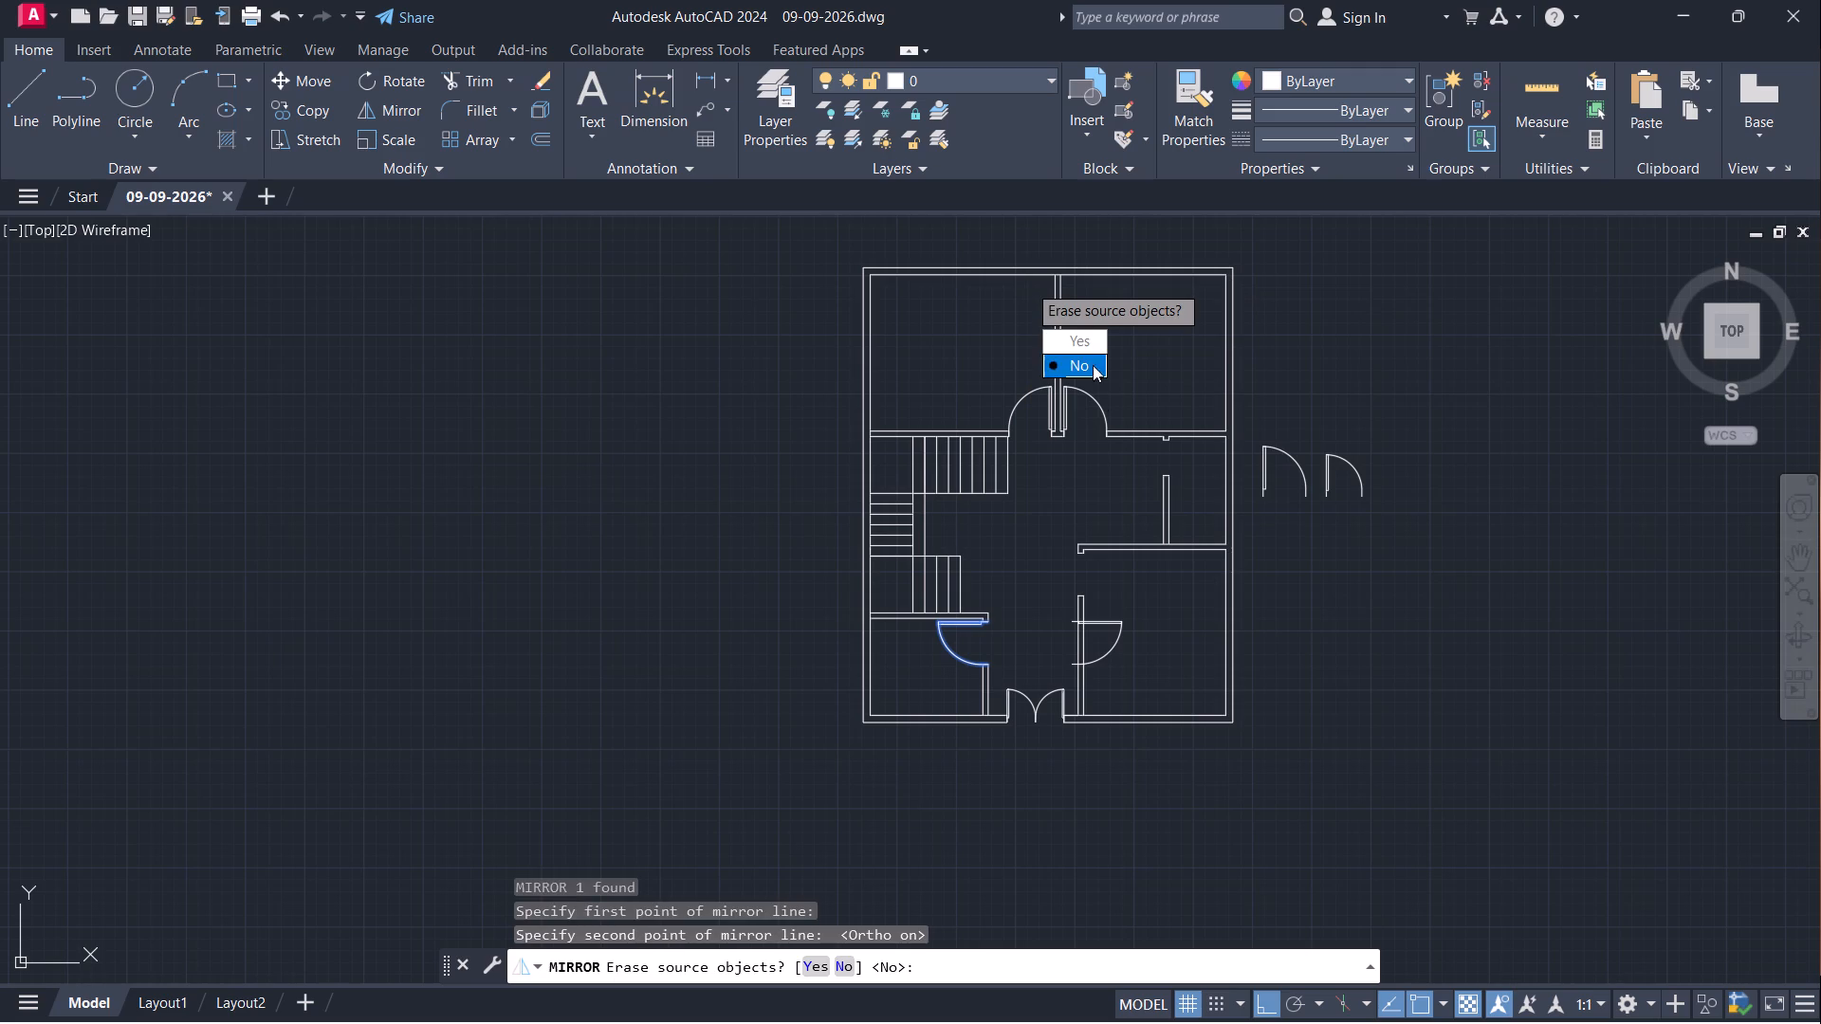
pyautogui.press('Return')
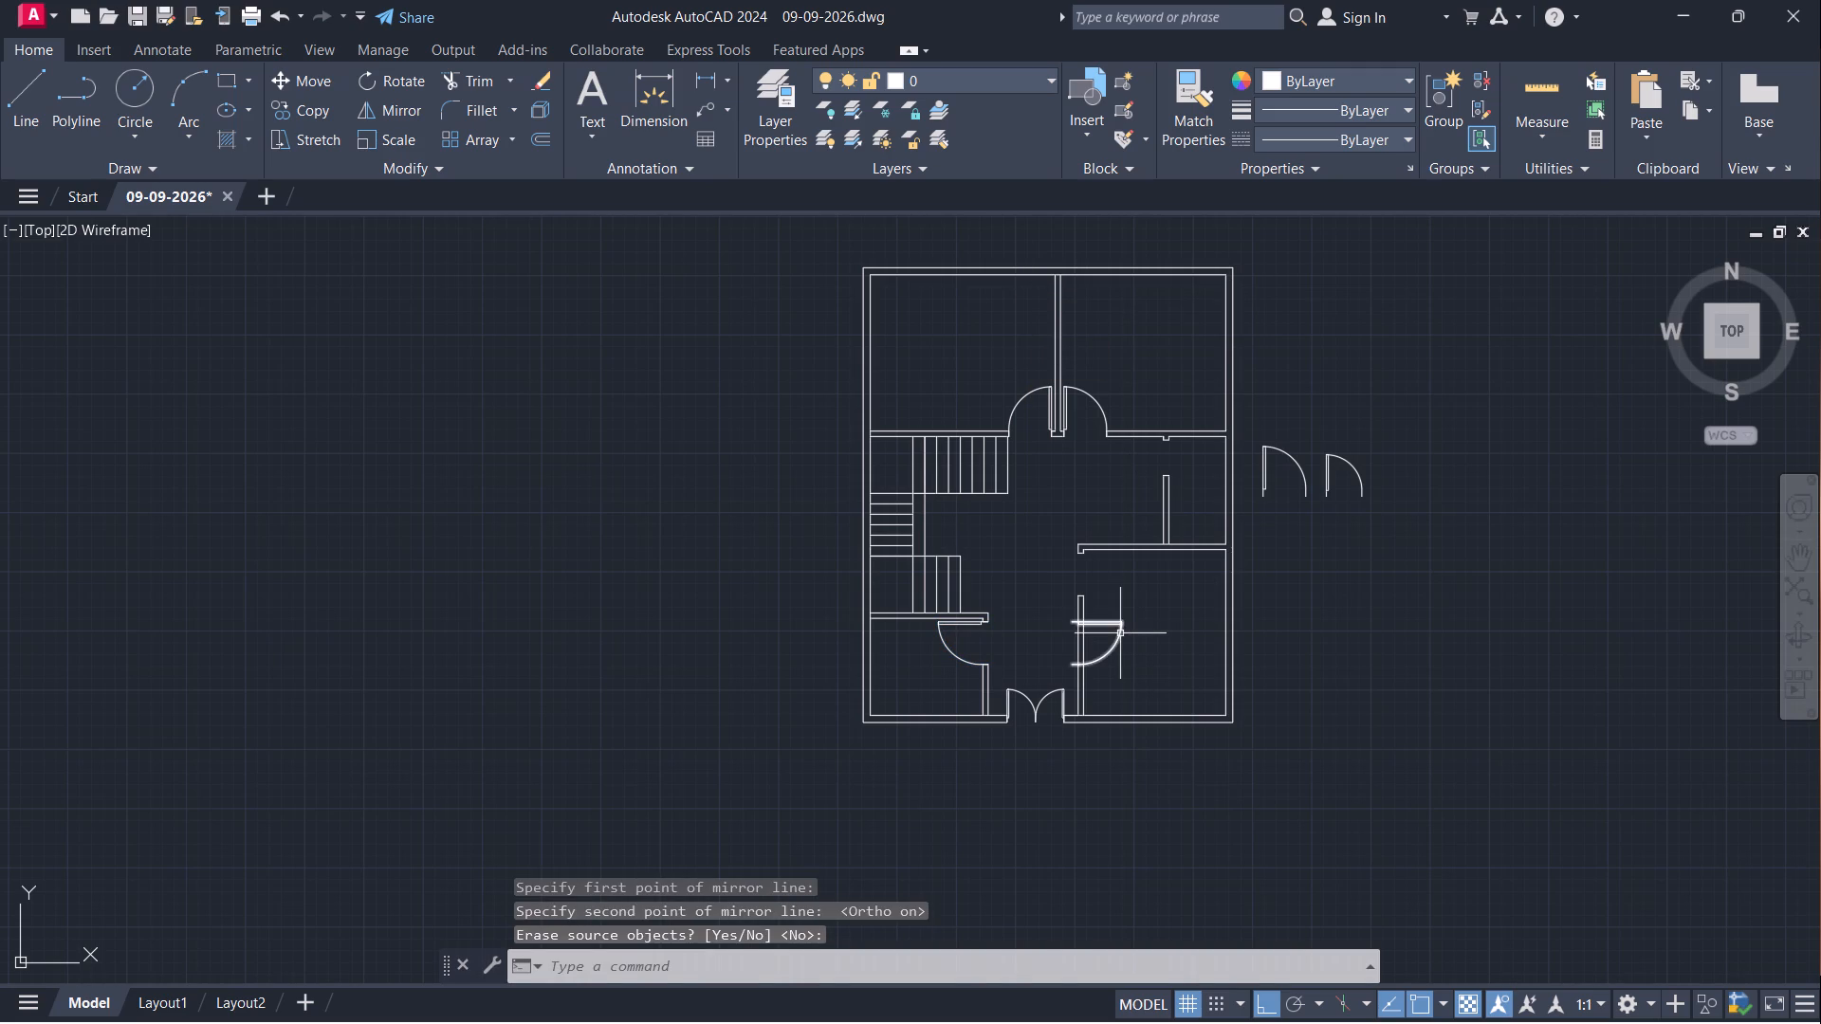
# Move the mirrored door from its hinge-side end to the lower left corner of the wall stub at the lower-right room's opening.
pyautogui.click(1118, 632)
pyautogui.press('m')
pyautogui.press('Return')
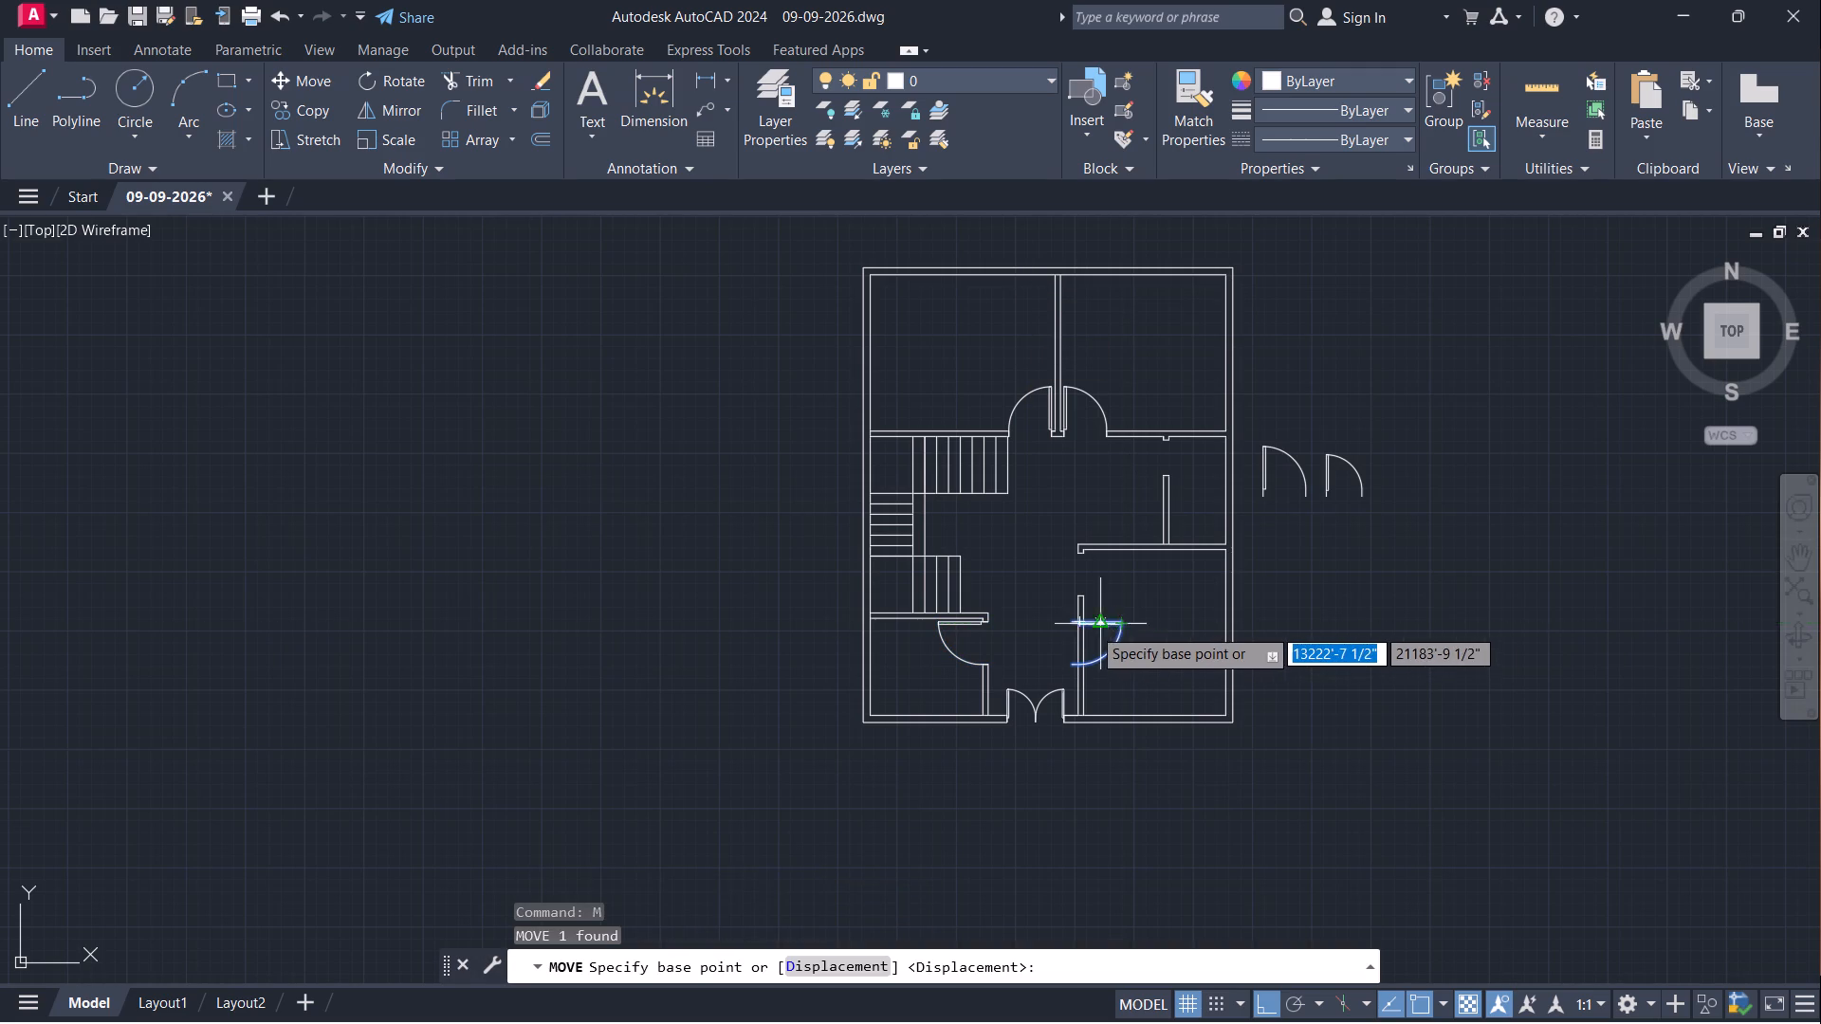
pyautogui.scroll(6, 1092, 627)
pyautogui.click(748, 583)
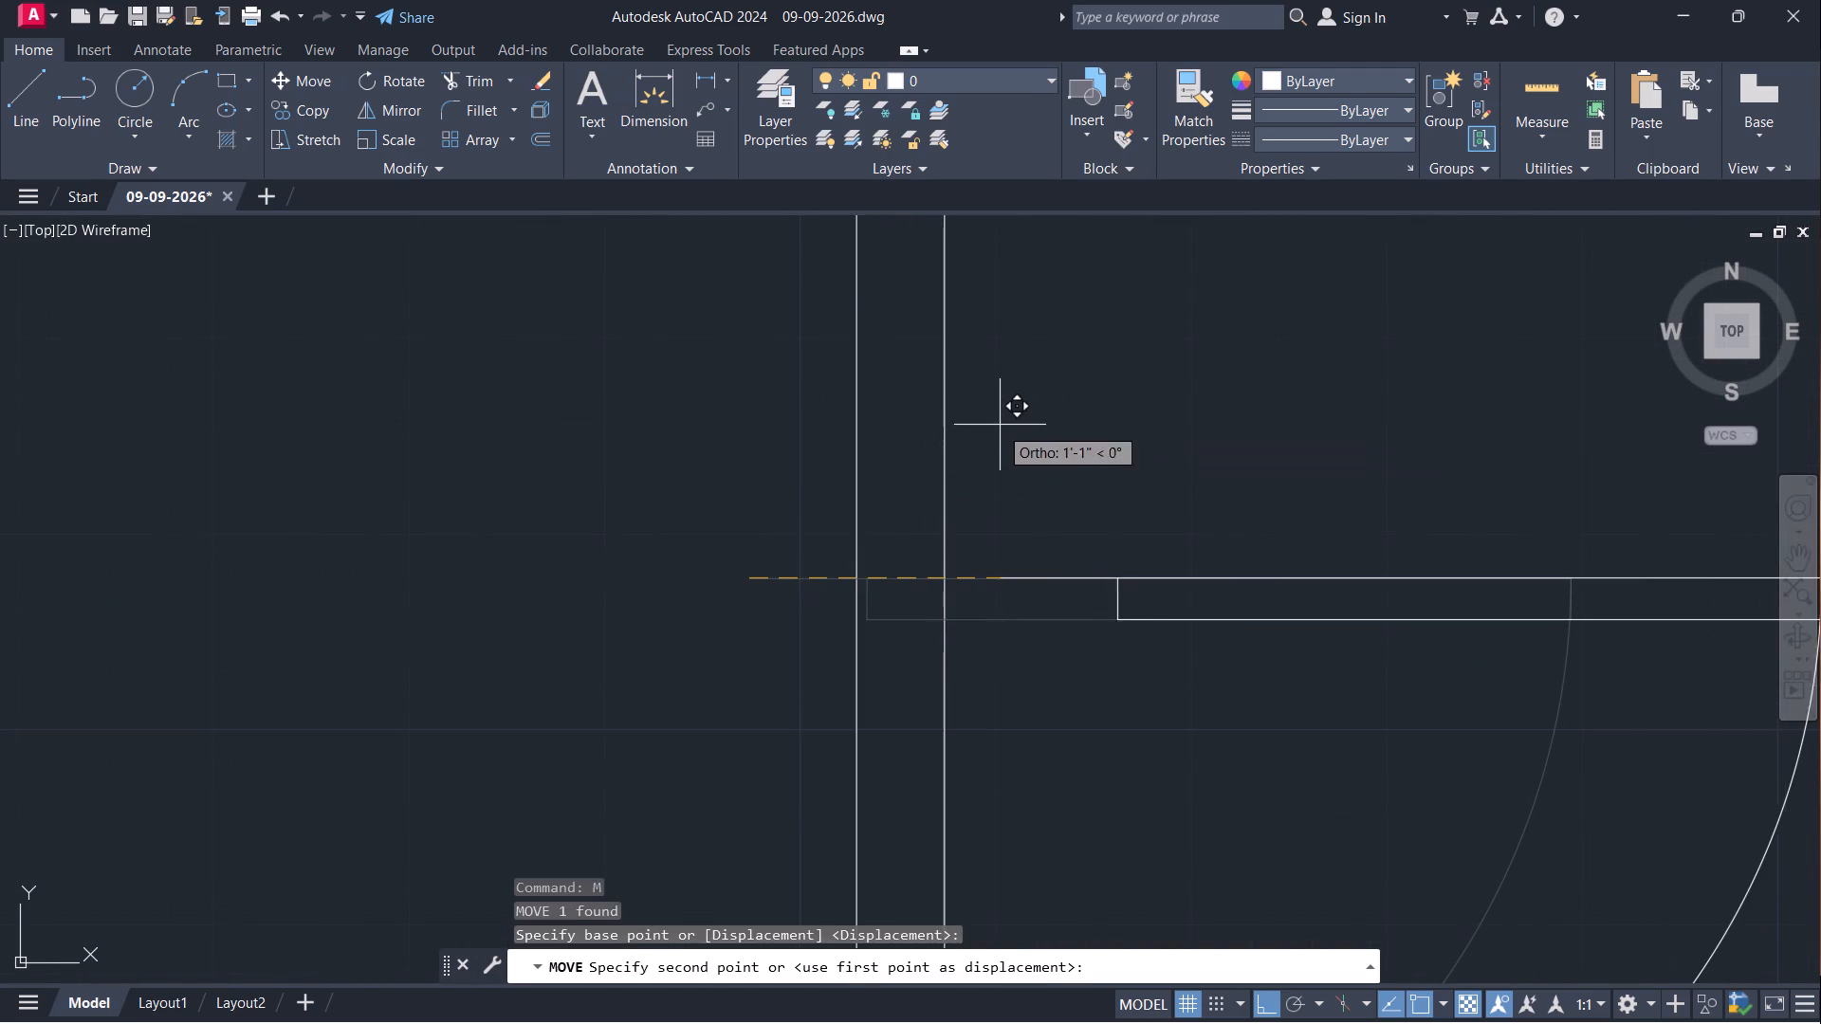
pyautogui.press('F8')
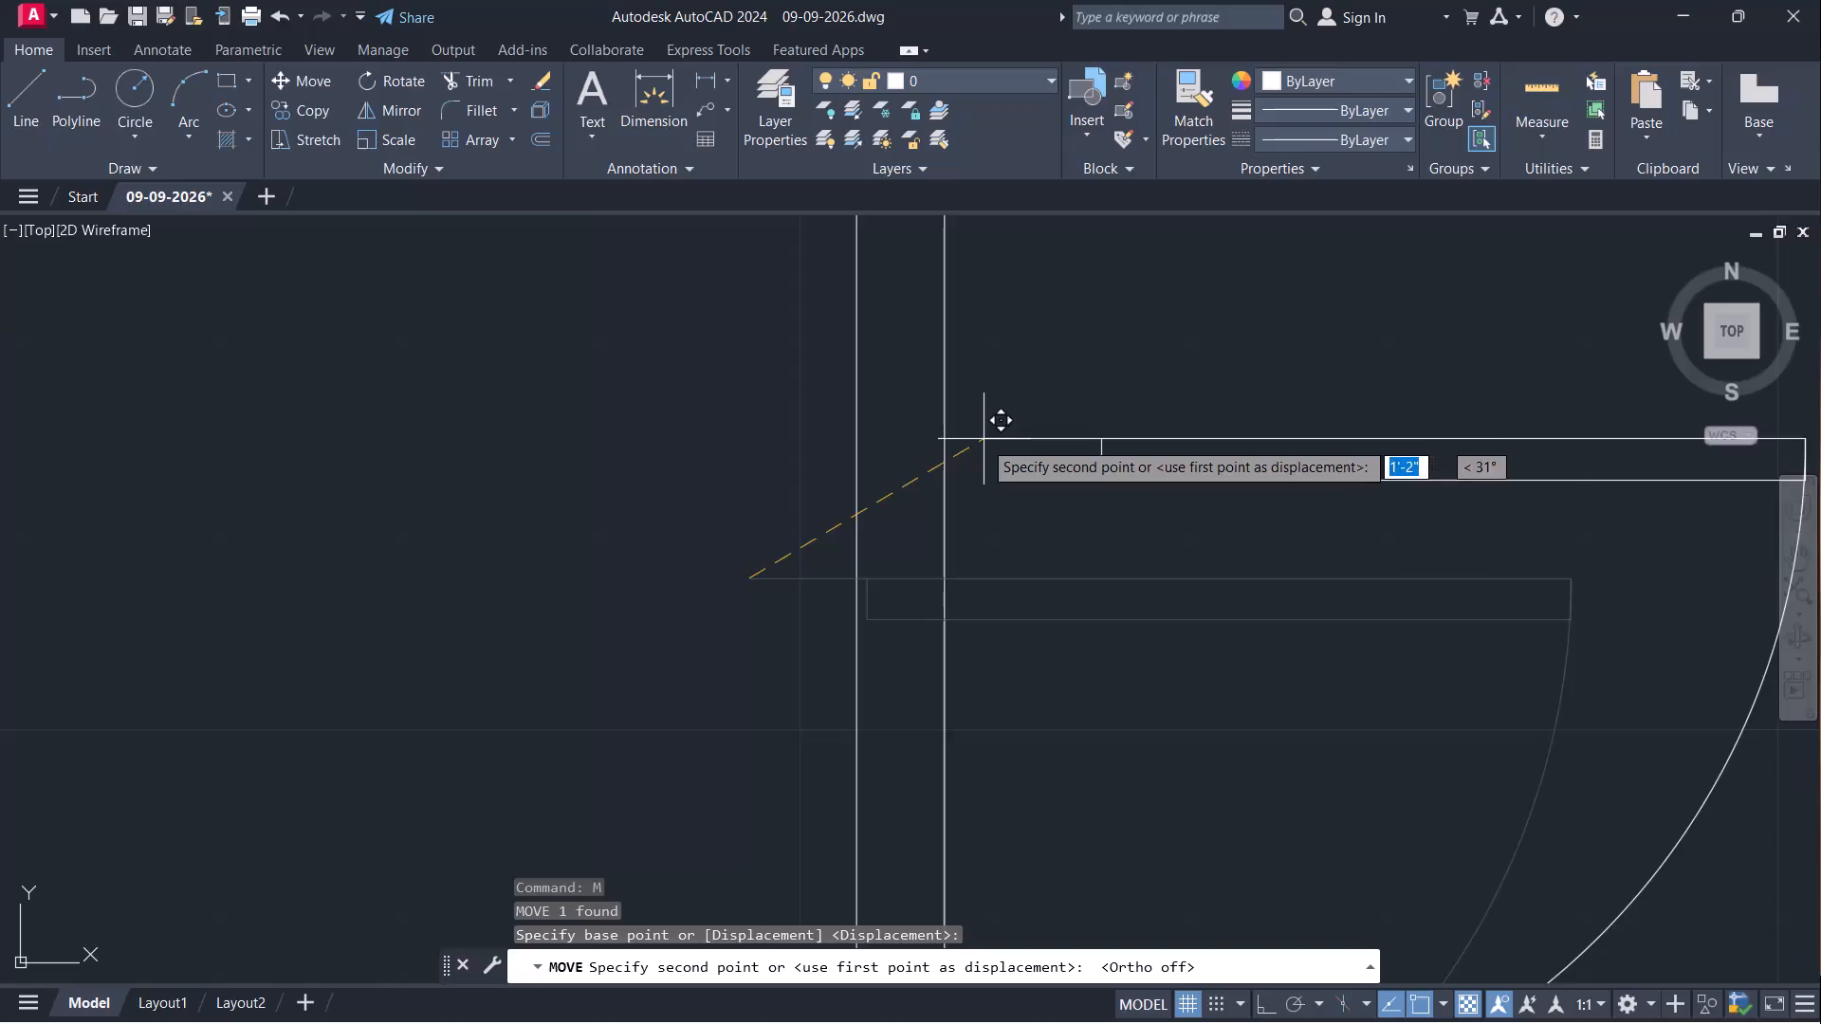
pyautogui.scroll(-5, 997, 453)
pyautogui.scroll(4, 993, 361)
pyautogui.click(1005, 349)
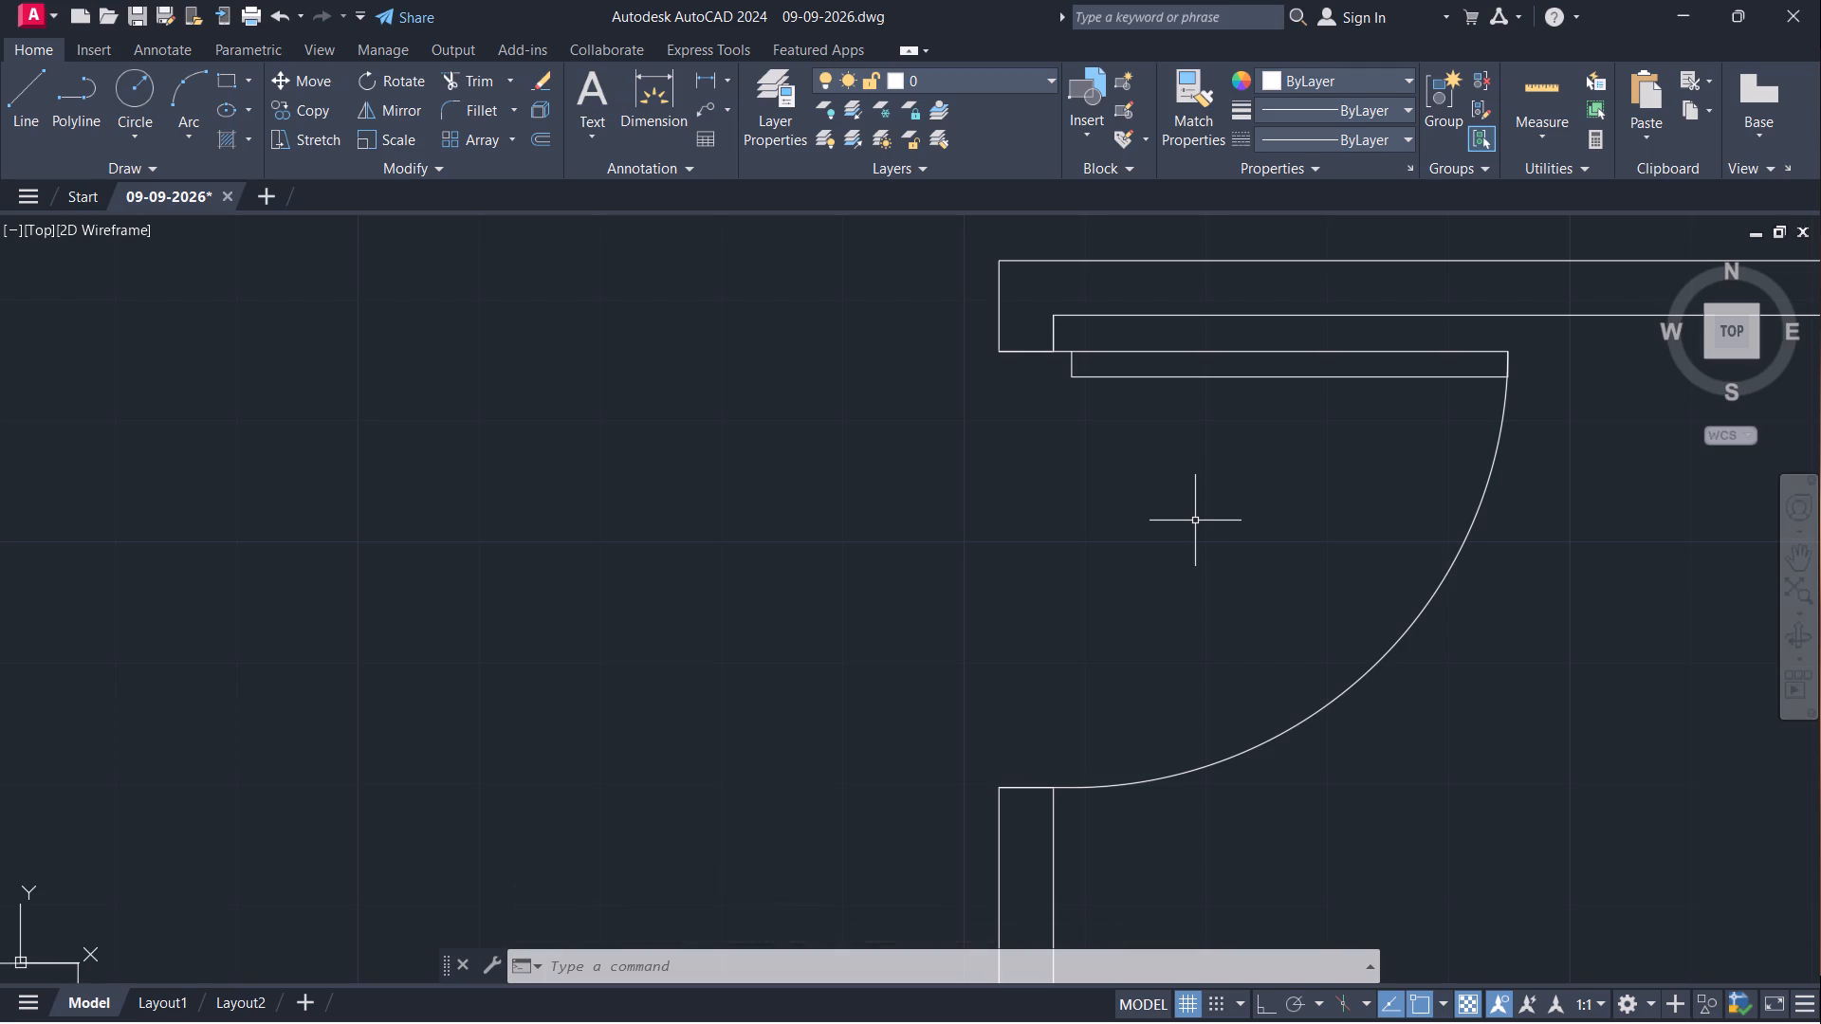
# Rotate the smaller 2'6" spare door outside the plan a quarter turn clockwise about its lower hinge-side end.
pyautogui.scroll(-4, 1195, 521)
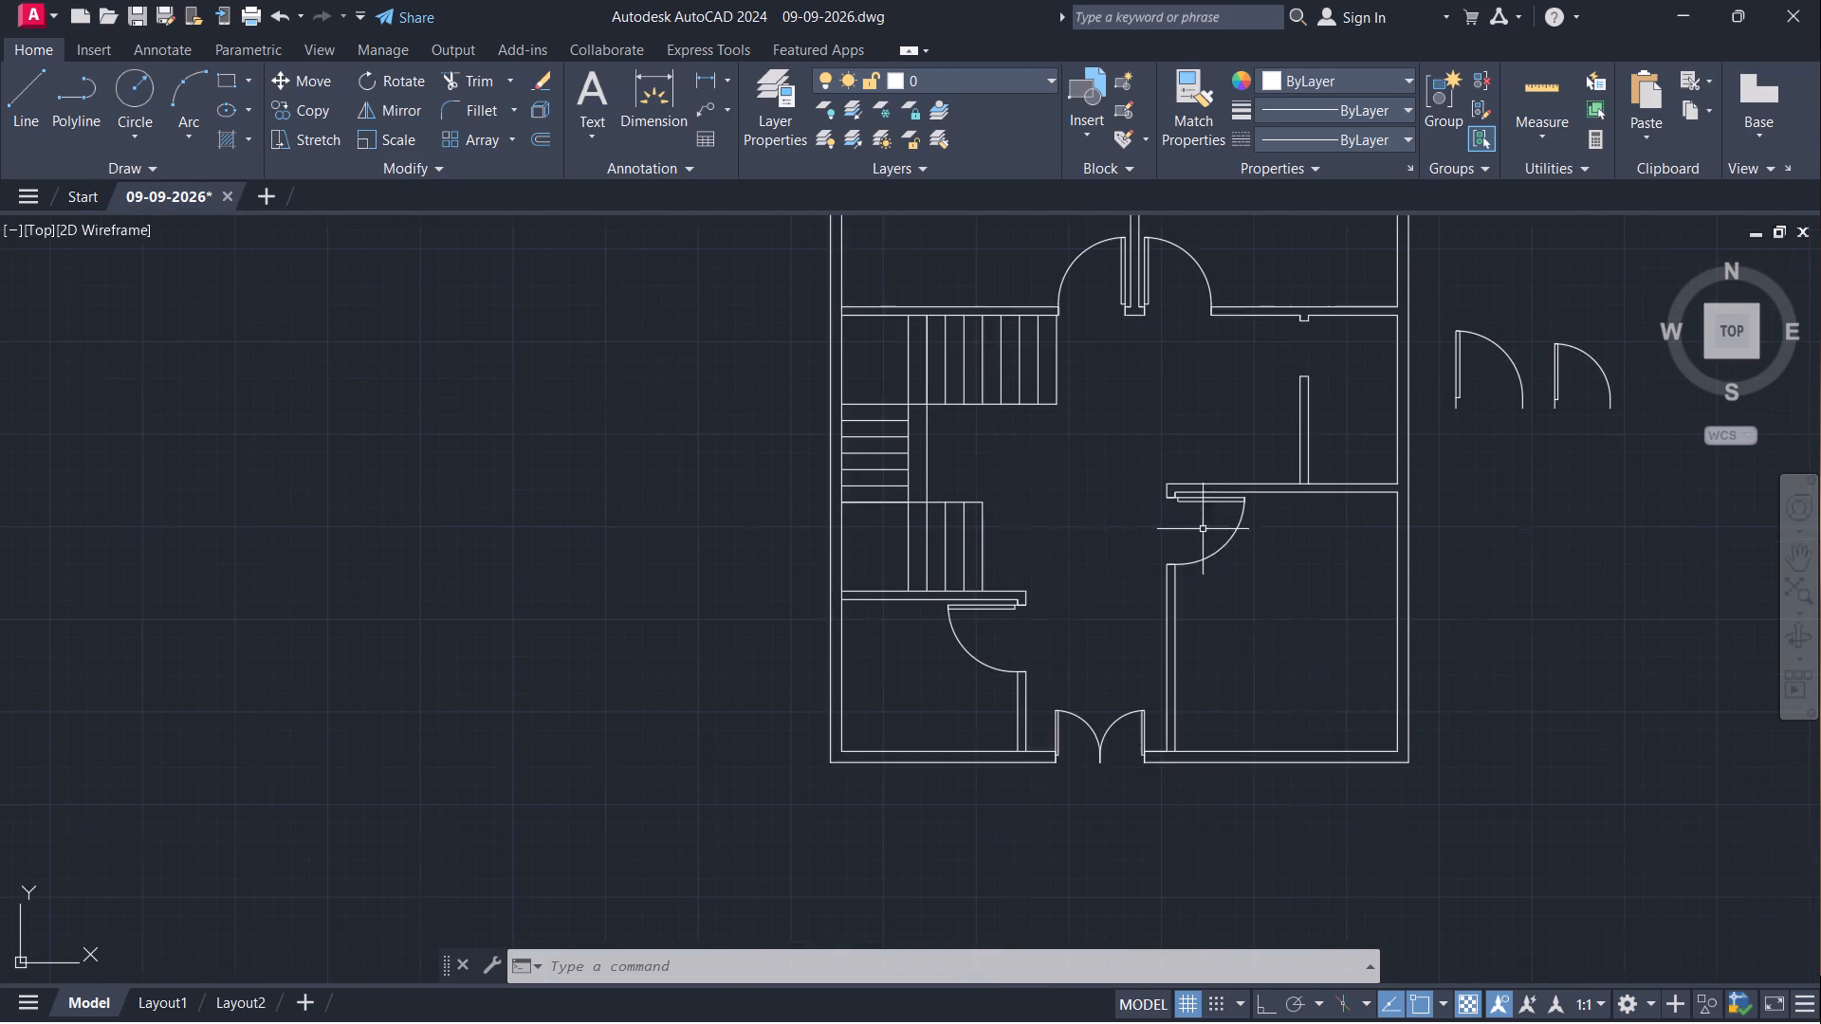
pyautogui.scroll(-1, 1278, 548)
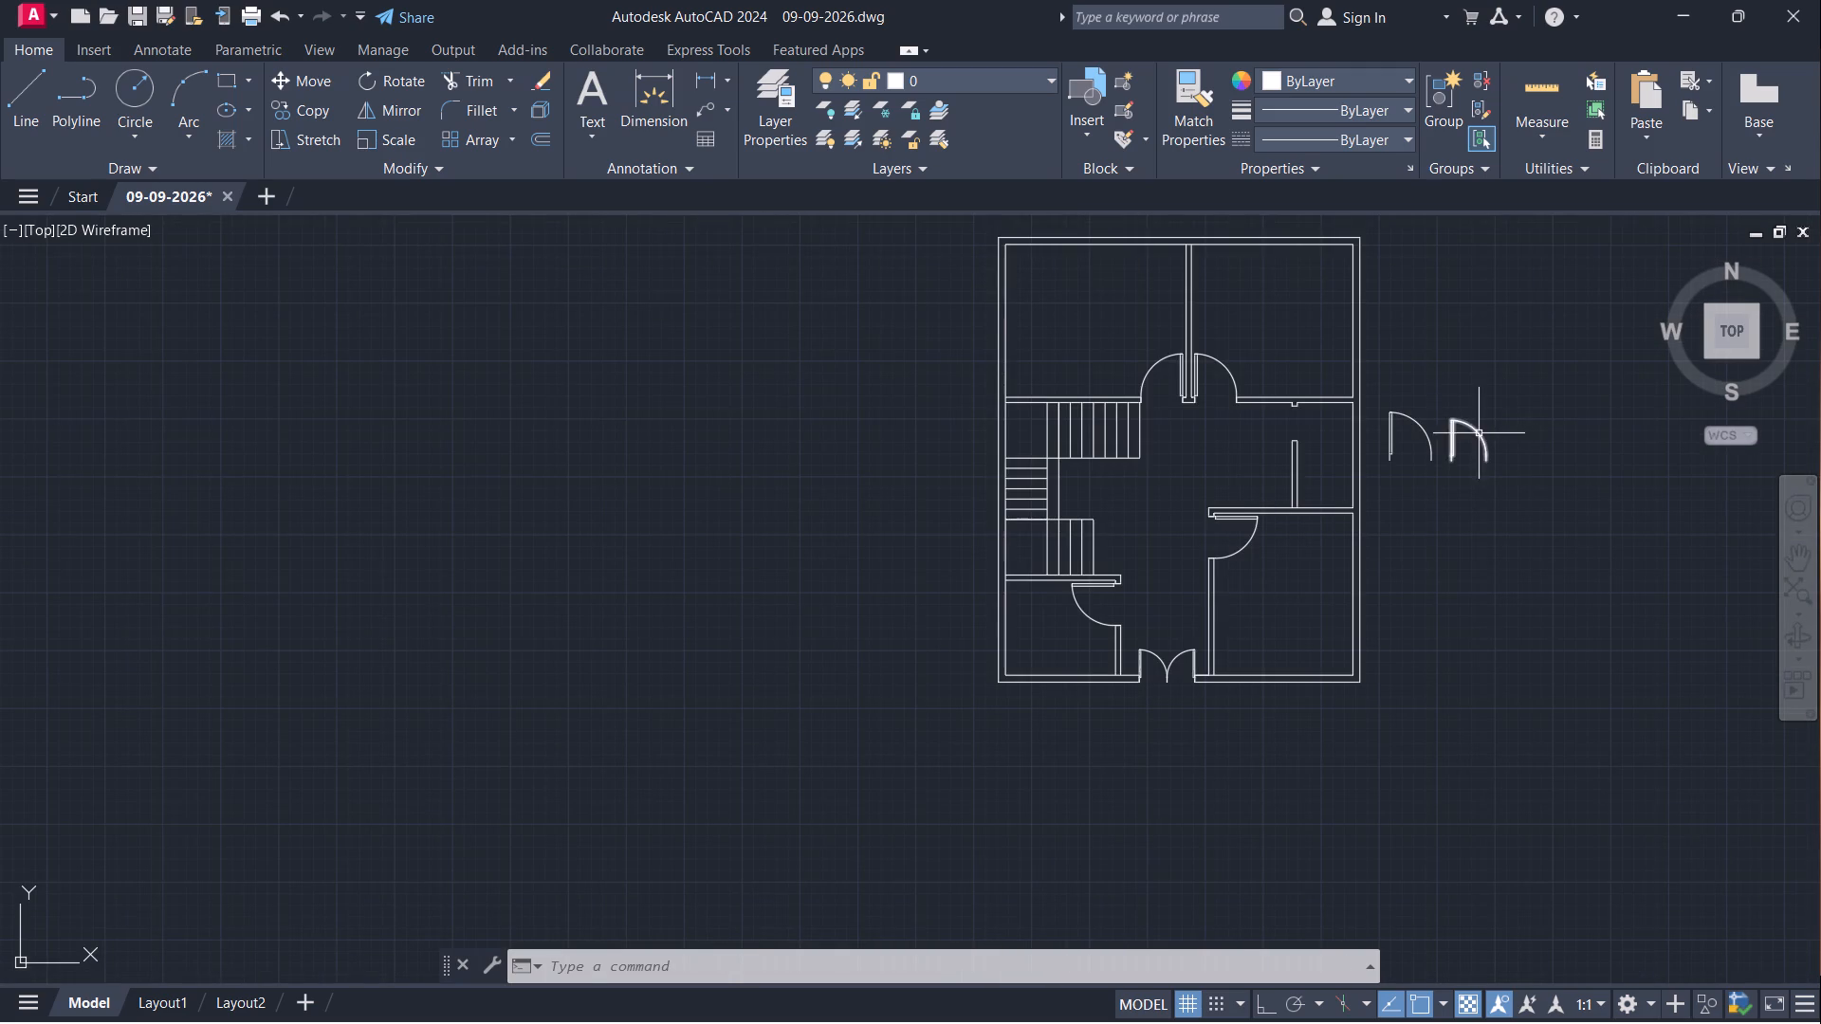
pyautogui.click(1471, 437)
pyautogui.click(1500, 428)
pyautogui.moveTo(1500, 428); pyautogui.dragTo(1486, 436)
pyautogui.click(1443, 467)
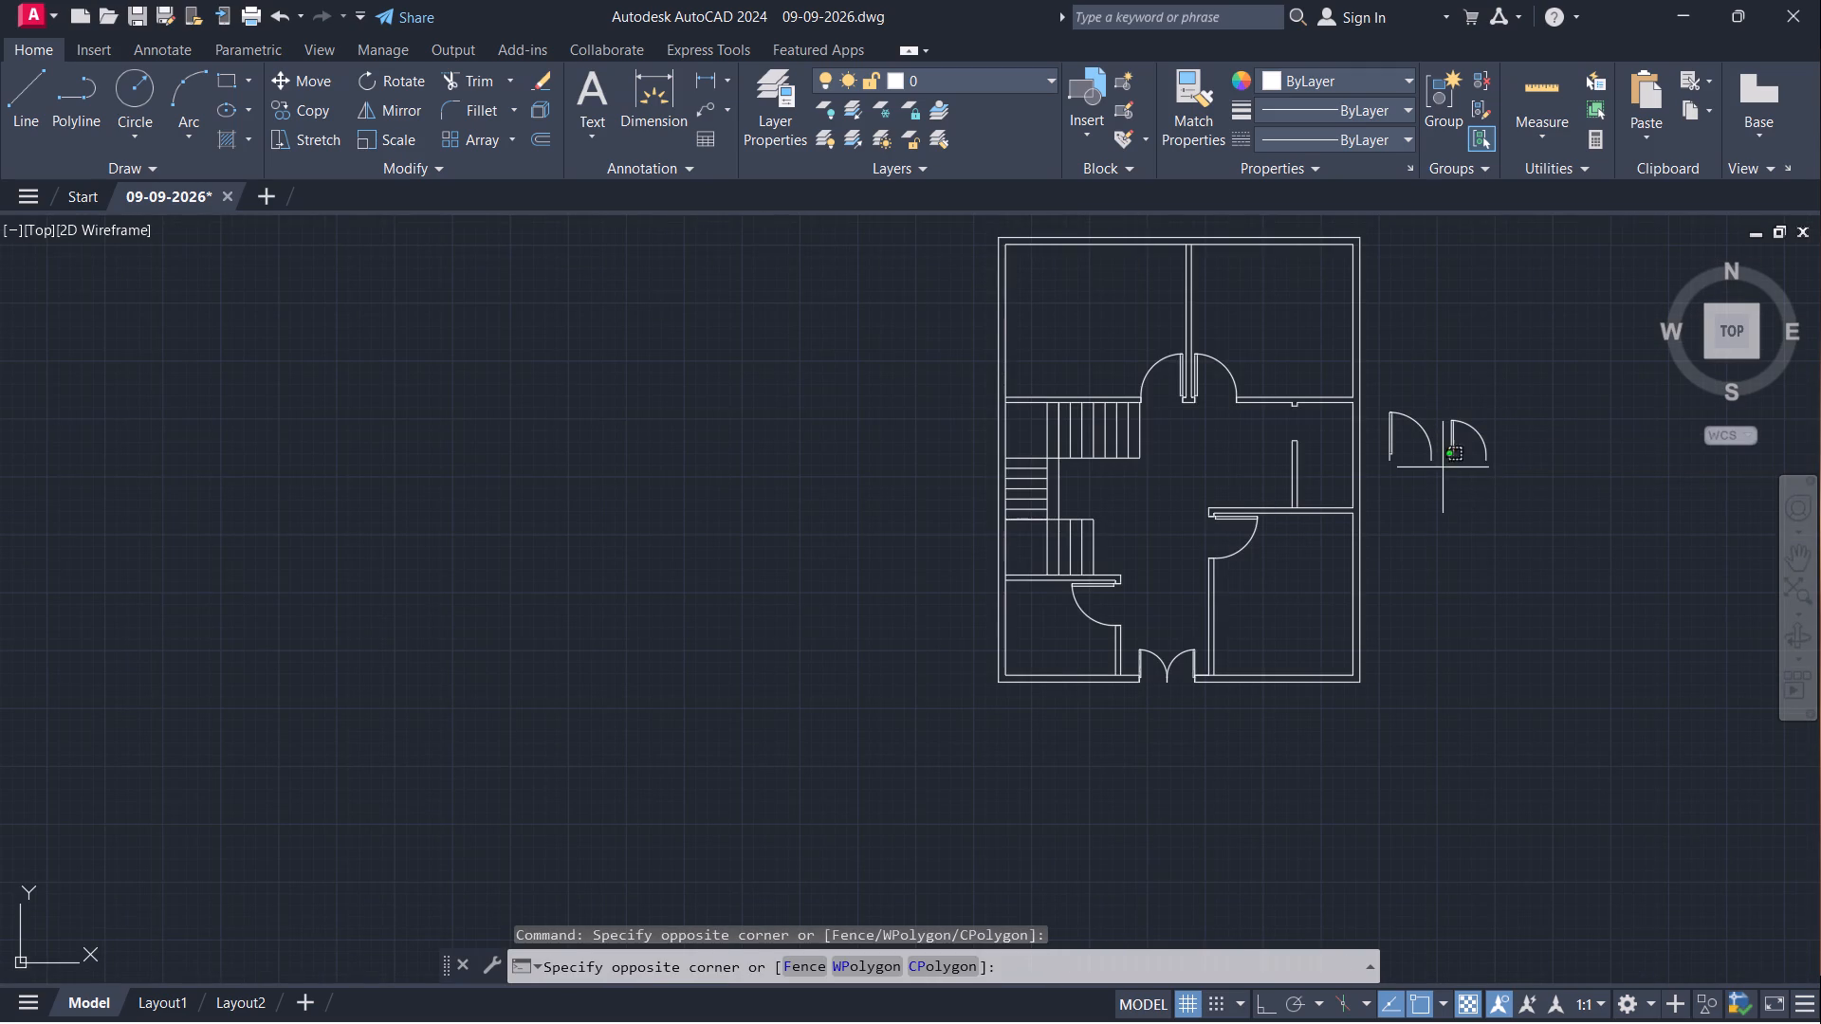
pyautogui.click(1453, 452)
pyautogui.click(1486, 434)
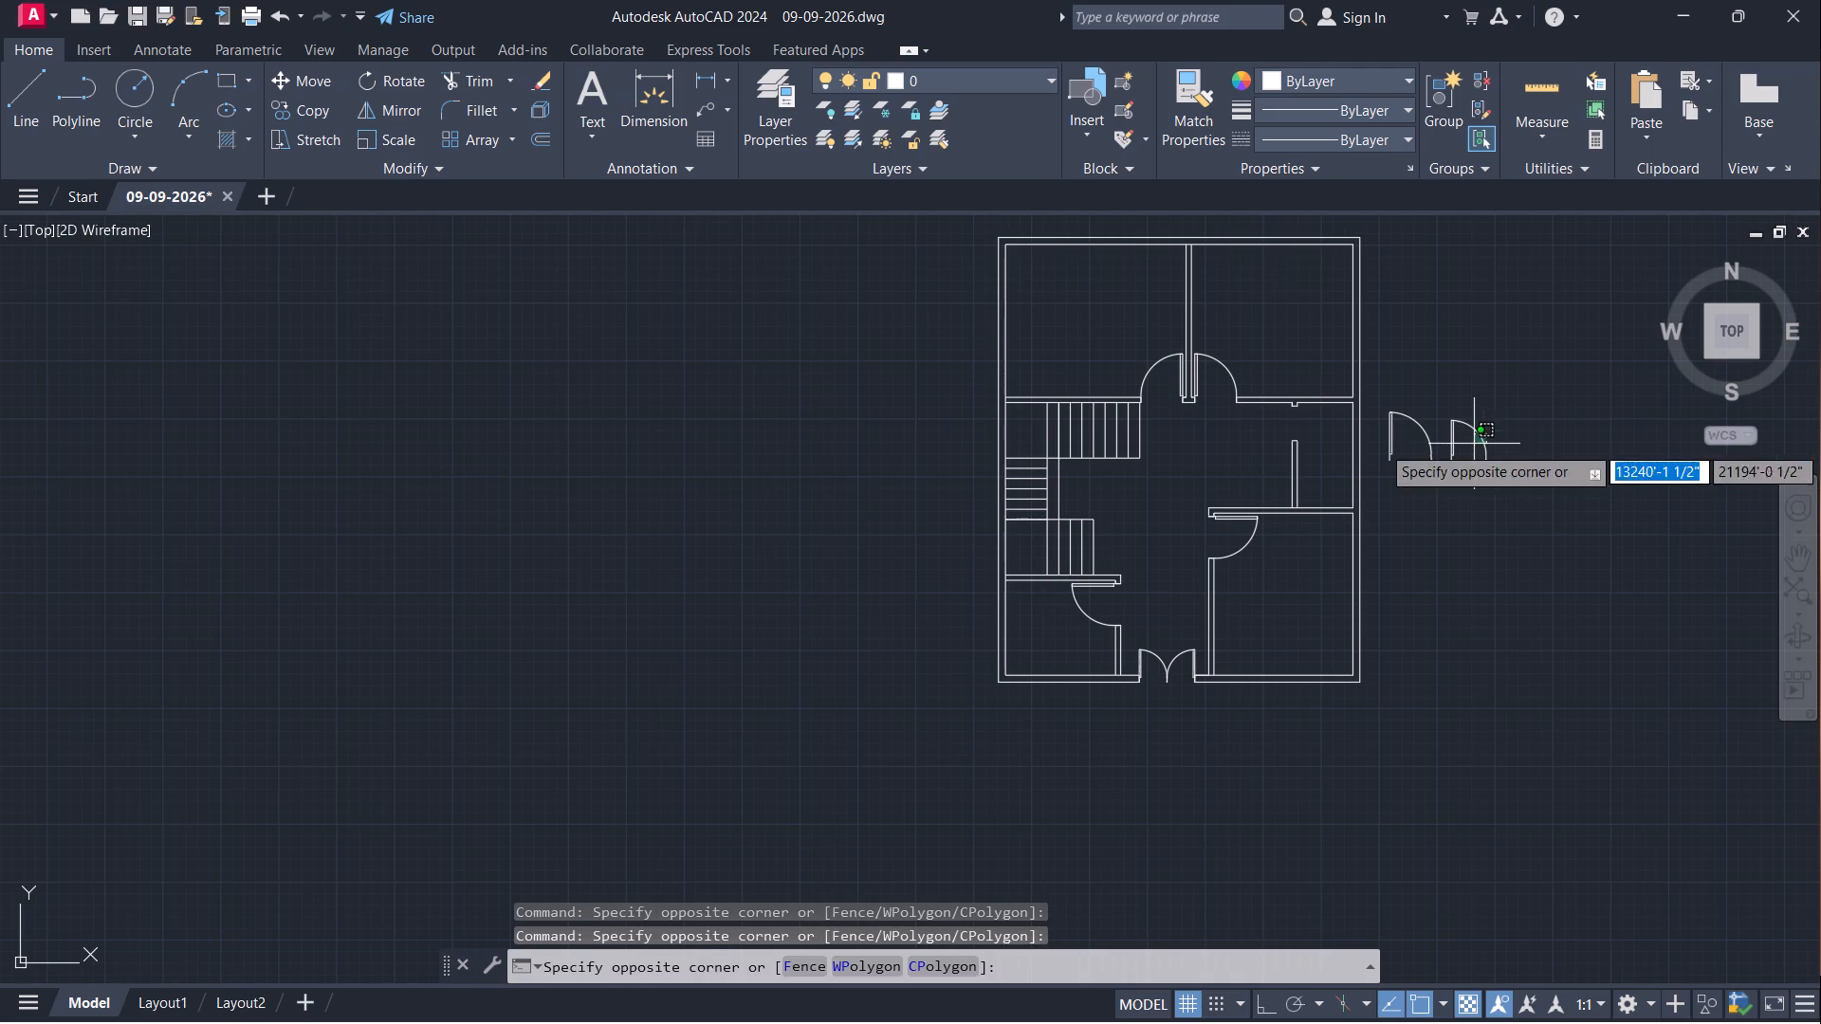
pyautogui.click(1472, 447)
pyautogui.write('ro')
pyautogui.press('Return')
pyautogui.scroll(5, 1464, 397)
pyautogui.scroll(-3, 1374, 570)
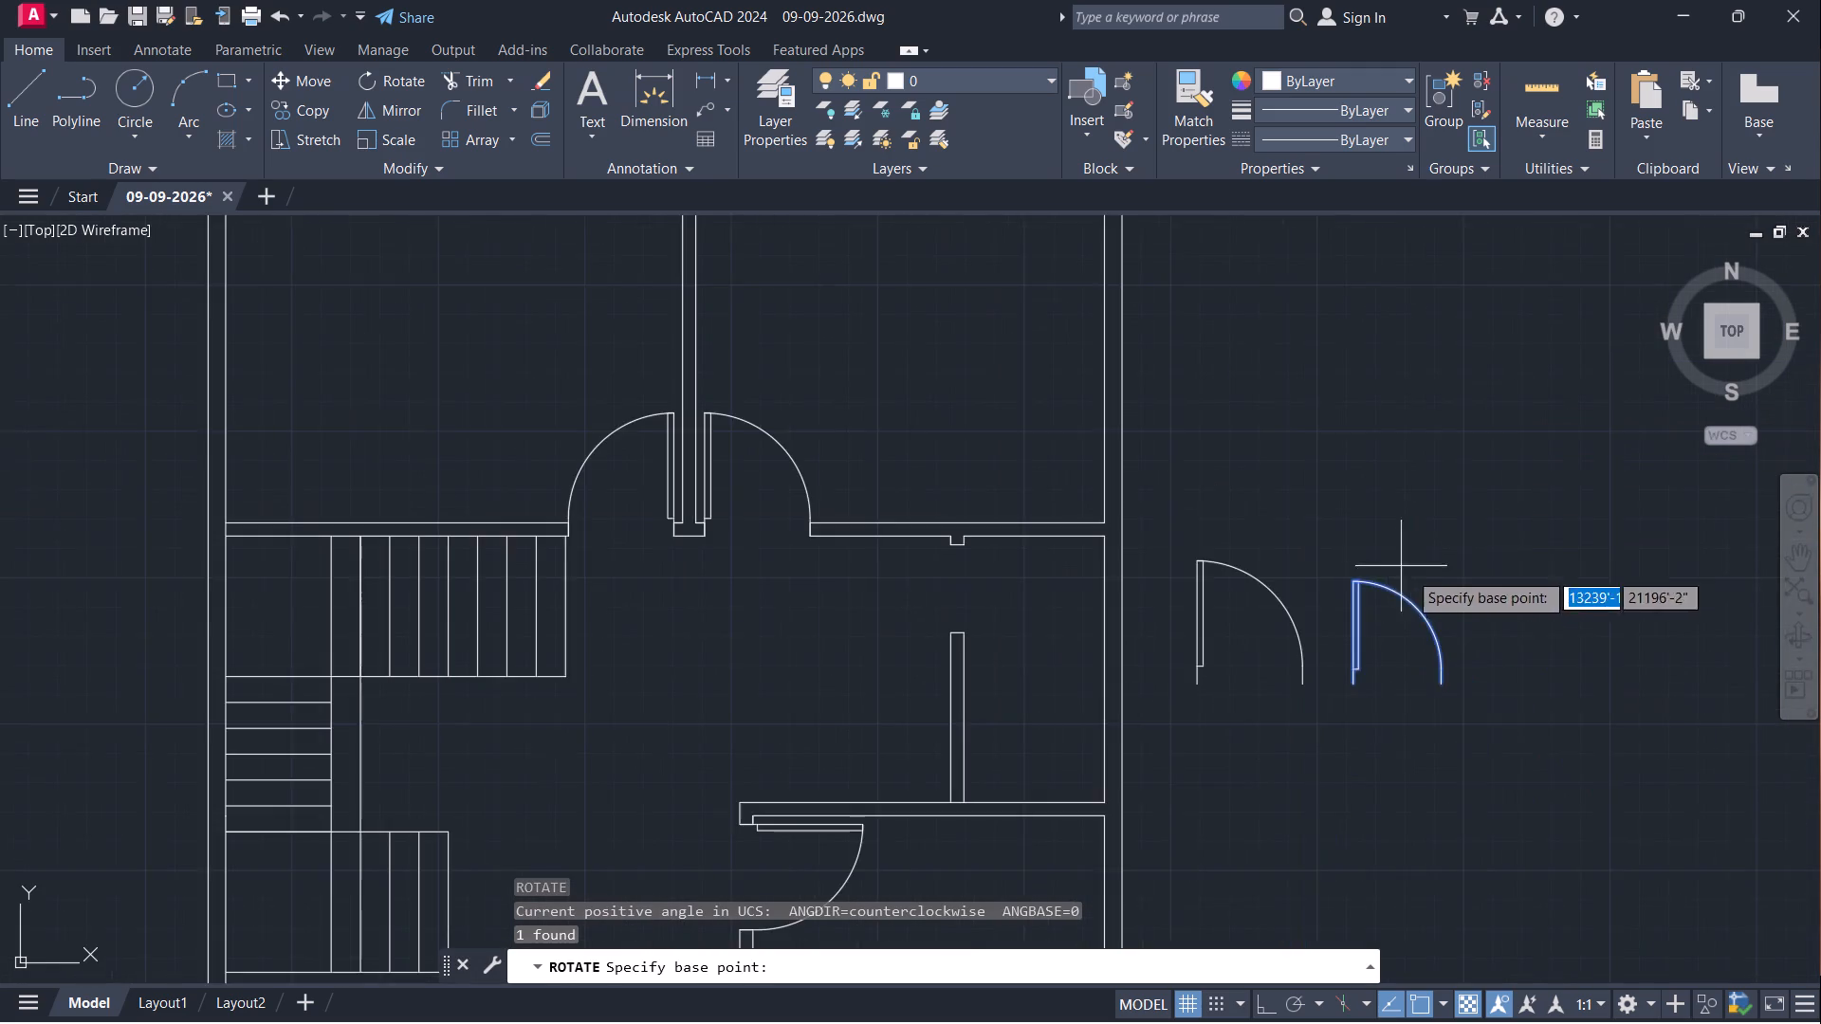
pyautogui.moveTo(1421, 580); pyautogui.dragTo(1228, 504, button='middle')
pyautogui.scroll(4, 1189, 607)
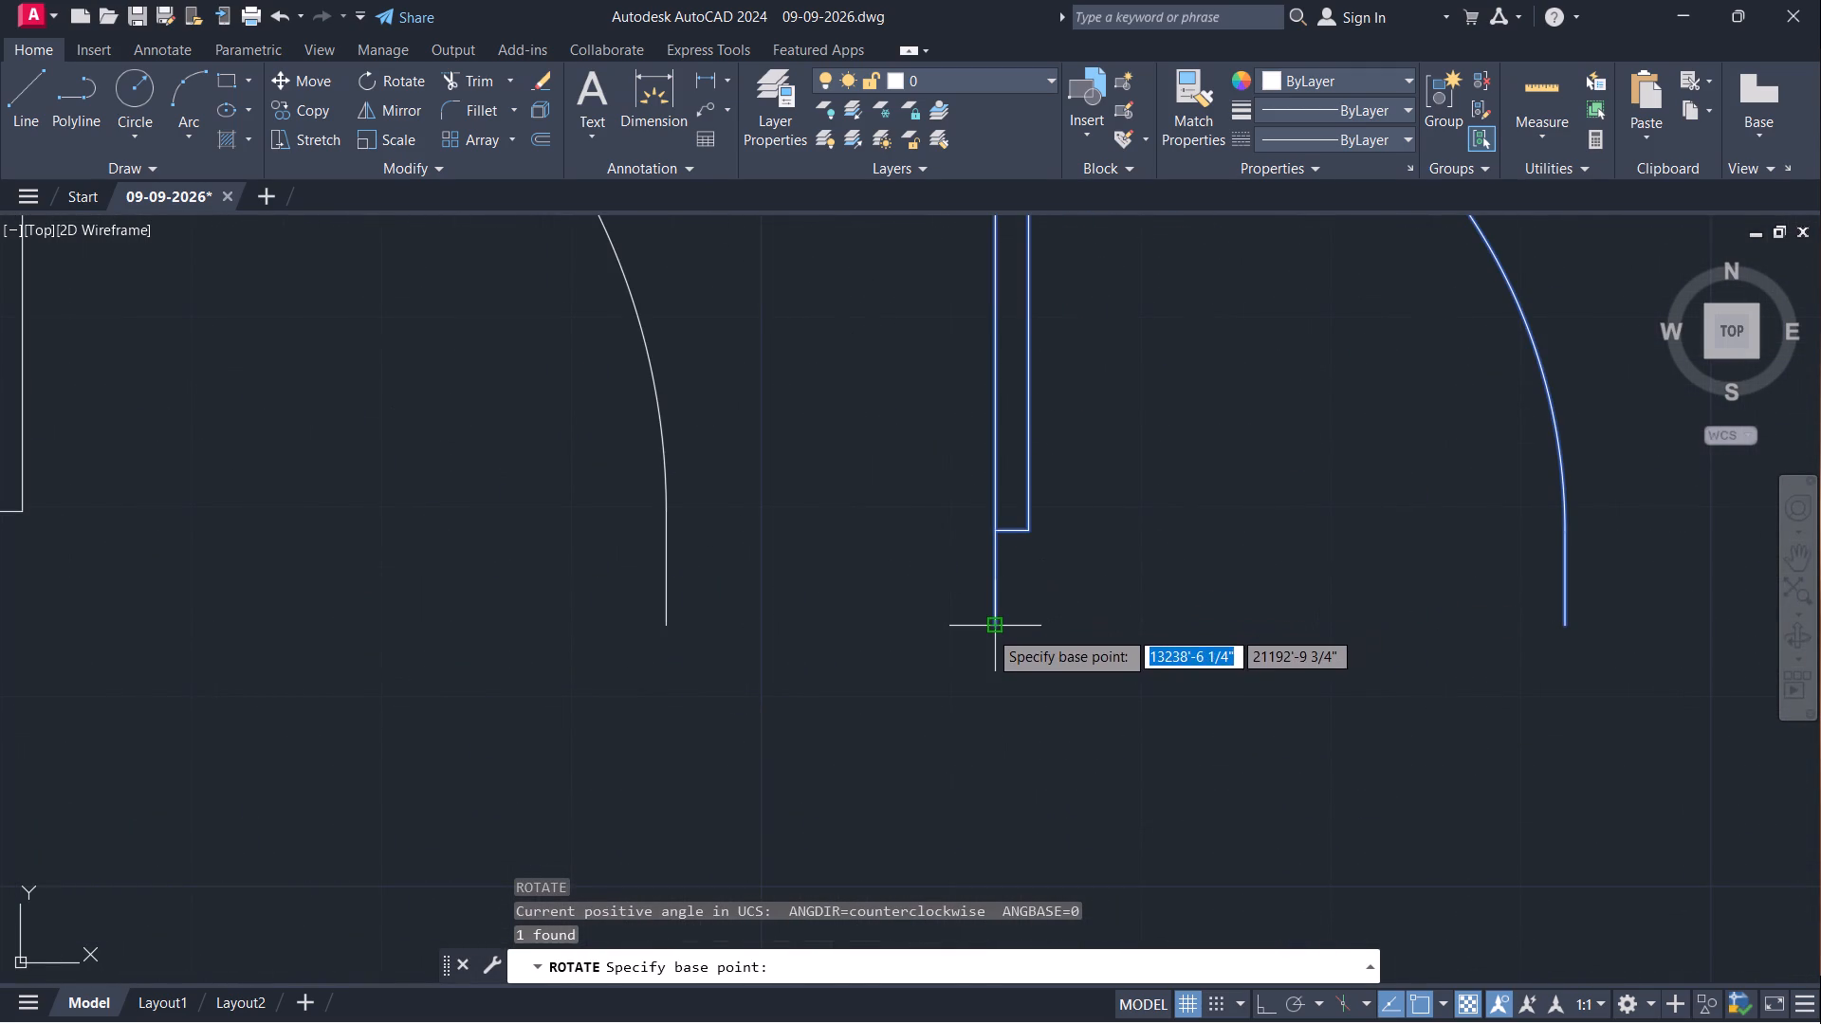
pyautogui.click(988, 627)
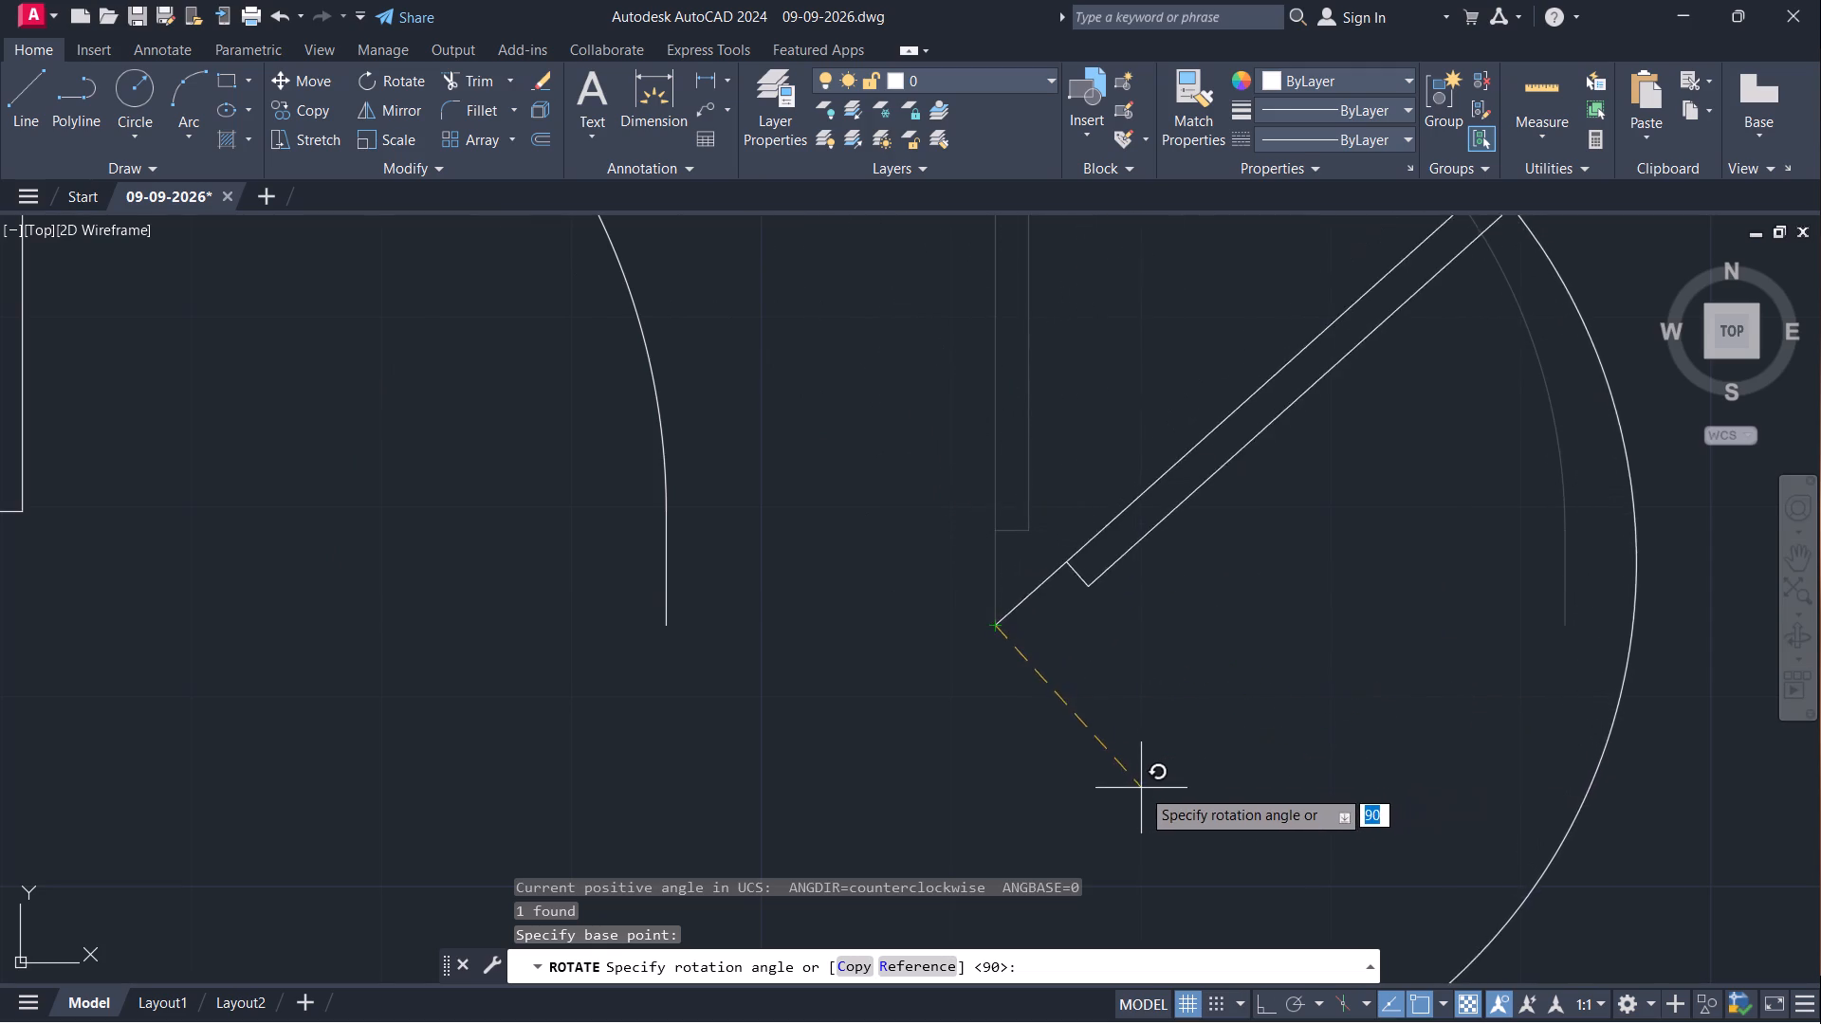
pyautogui.scroll(-4, 1124, 737)
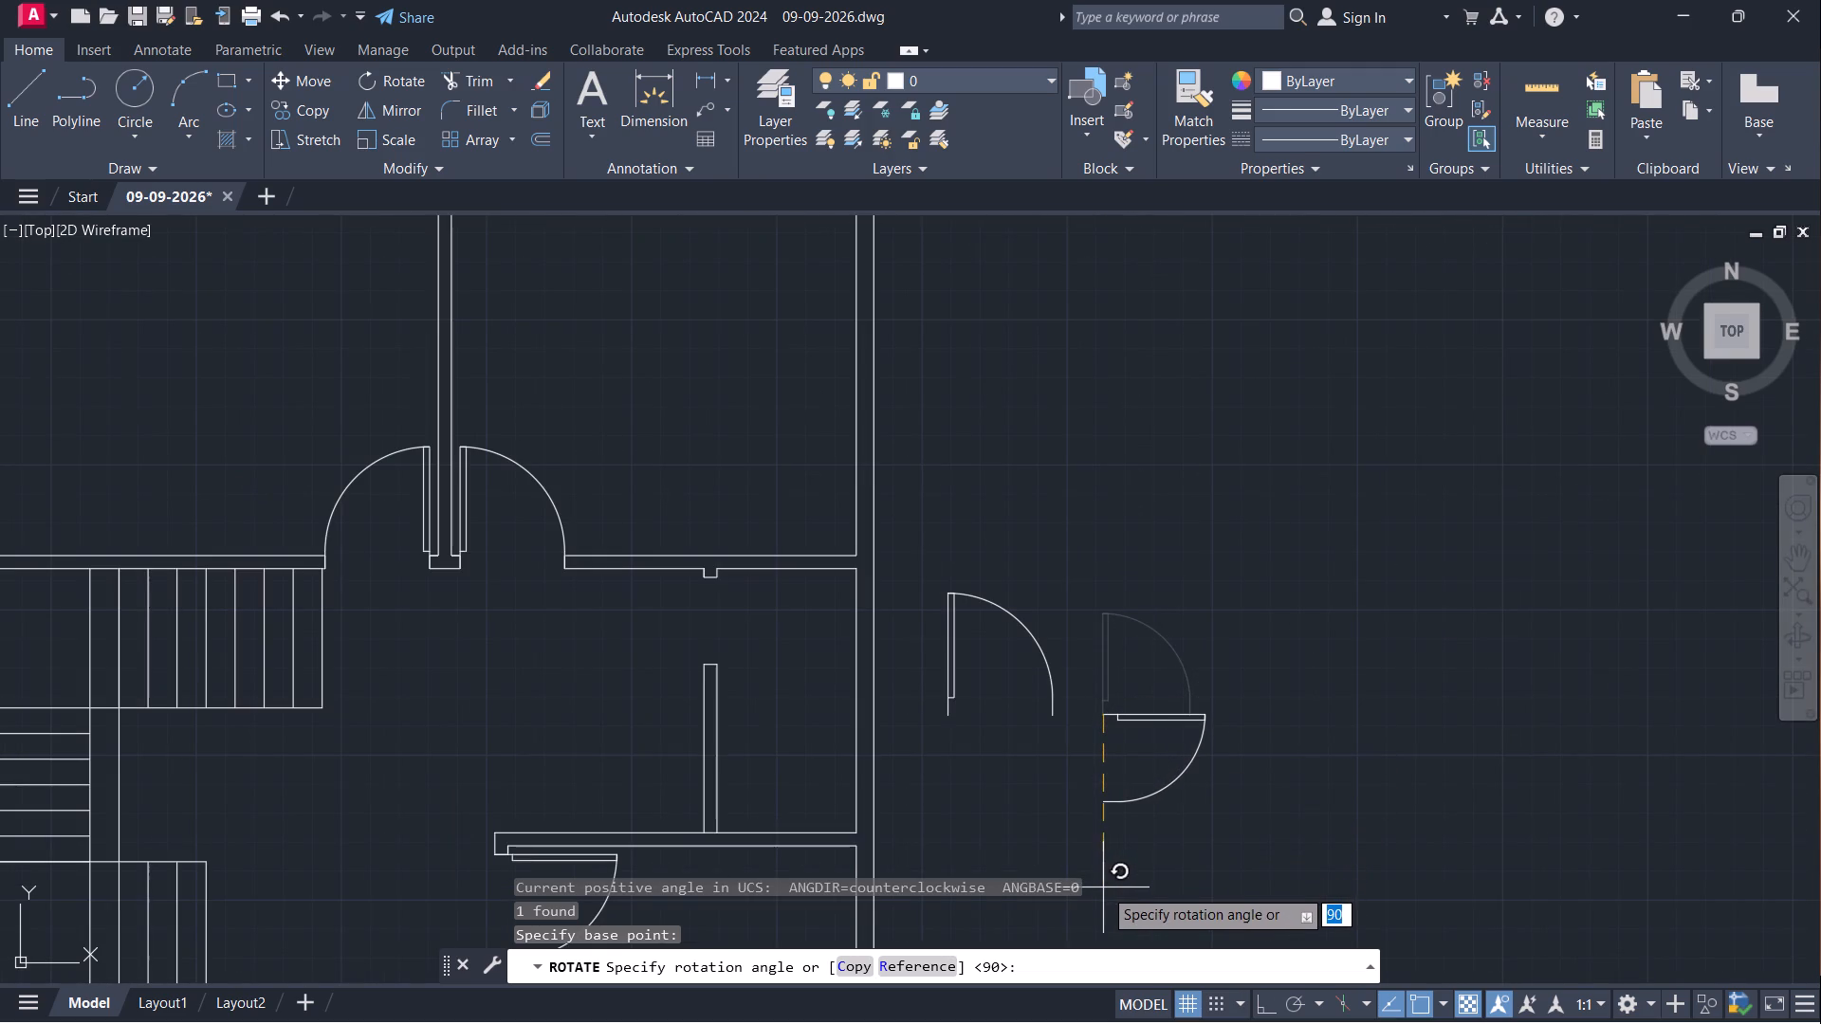
pyautogui.moveTo(1118, 888); pyautogui.dragTo(1123, 621, button='middle')
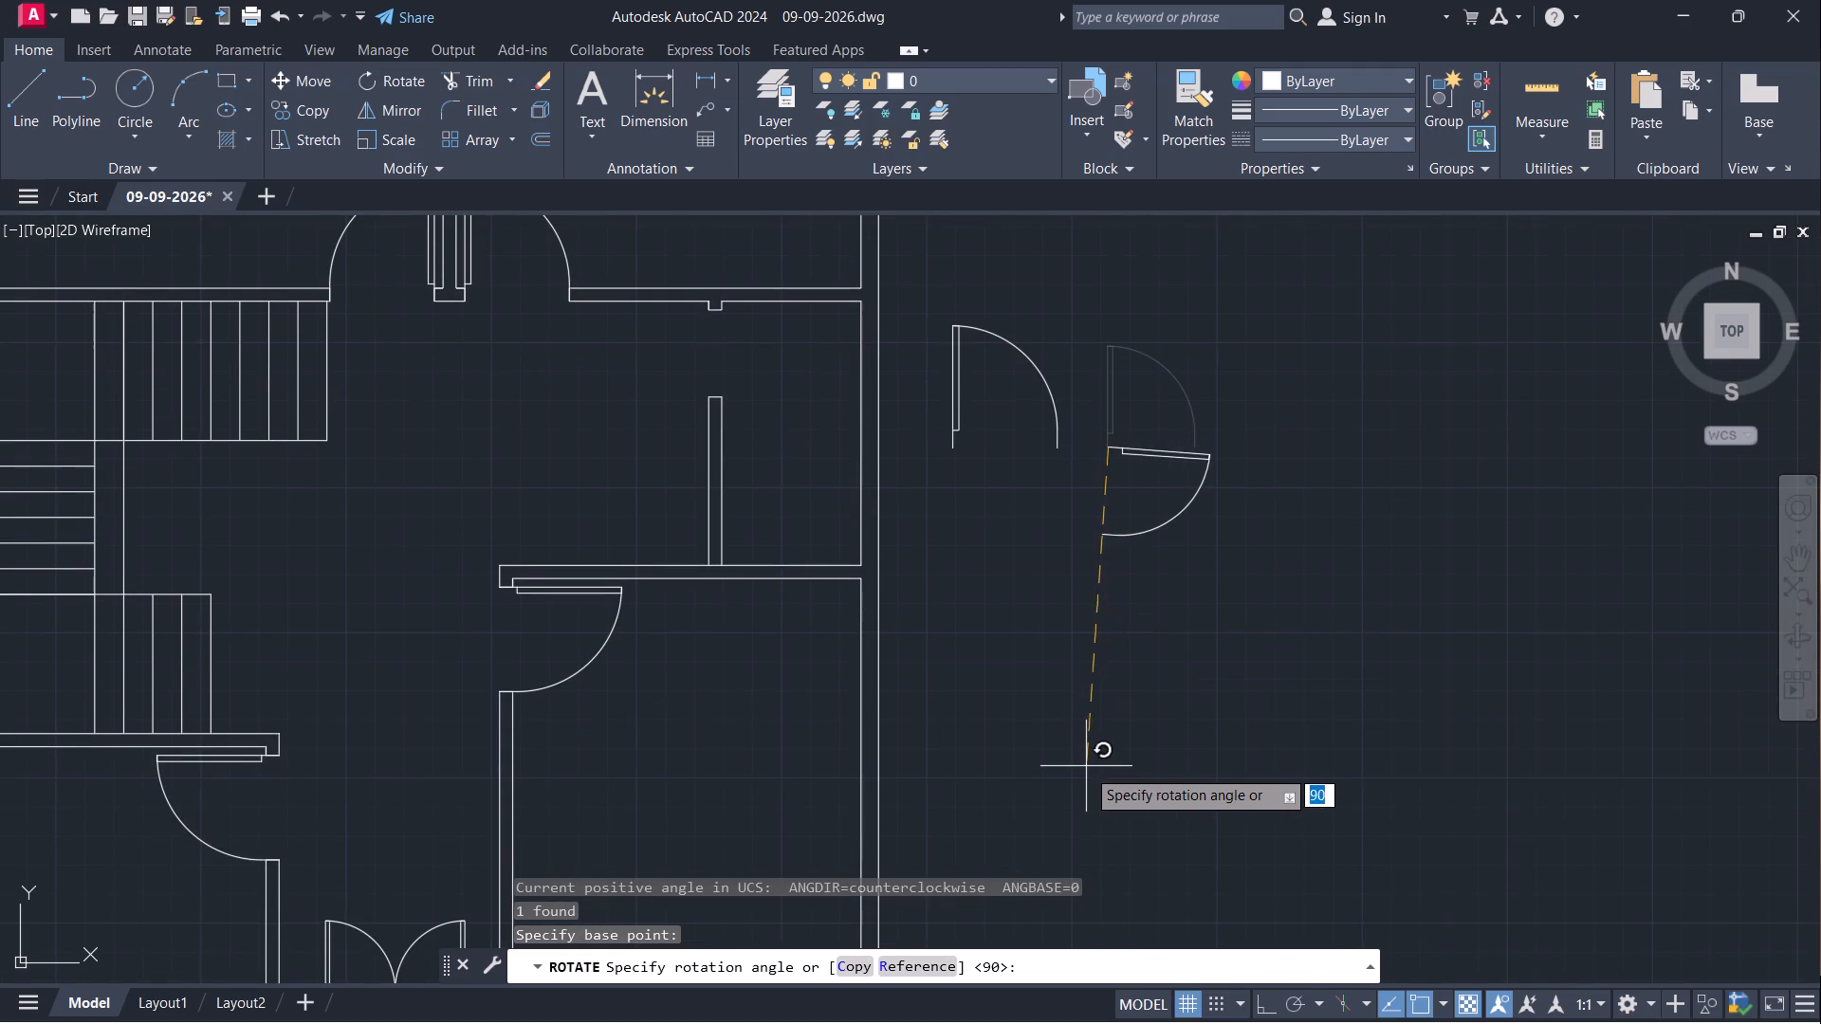
pyautogui.press('F8')
pyautogui.click(1113, 800)
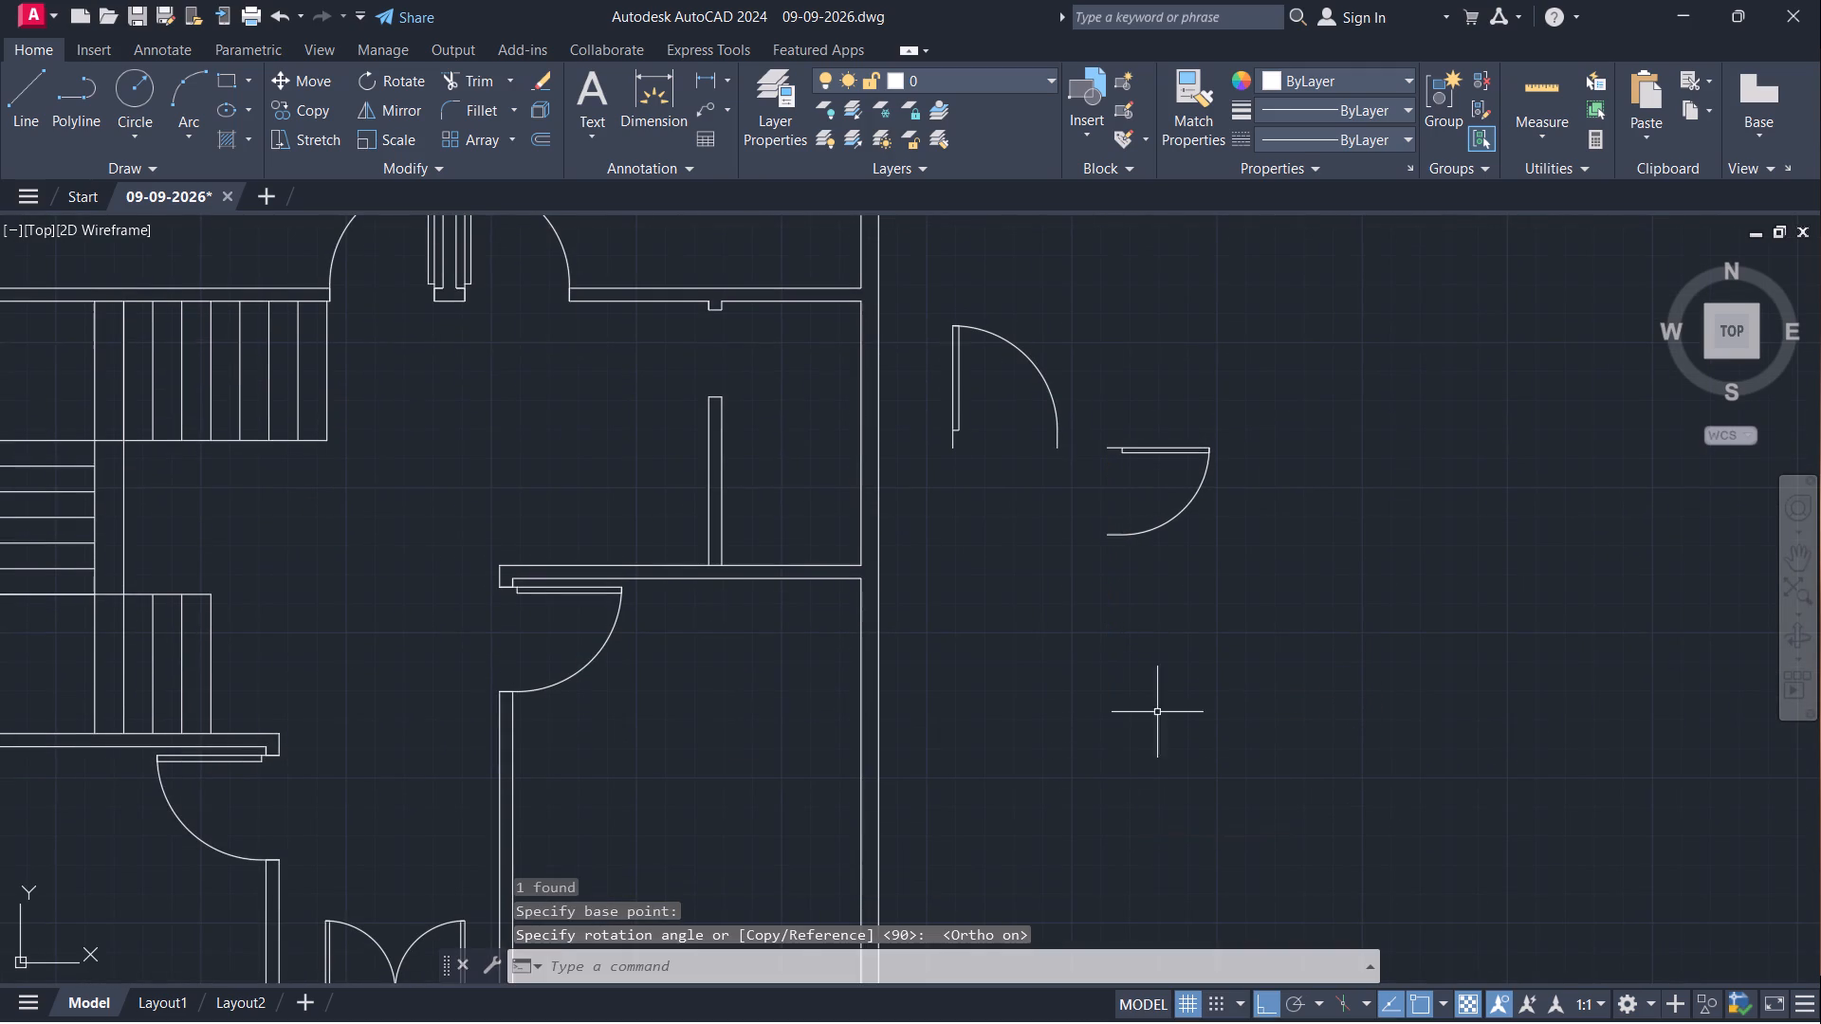
# Move the rotated 2'6" door from its hinge-side end to the lower left corner of the small middle-right room's wall stub.
pyautogui.click(1173, 450)
pyautogui.press('m')
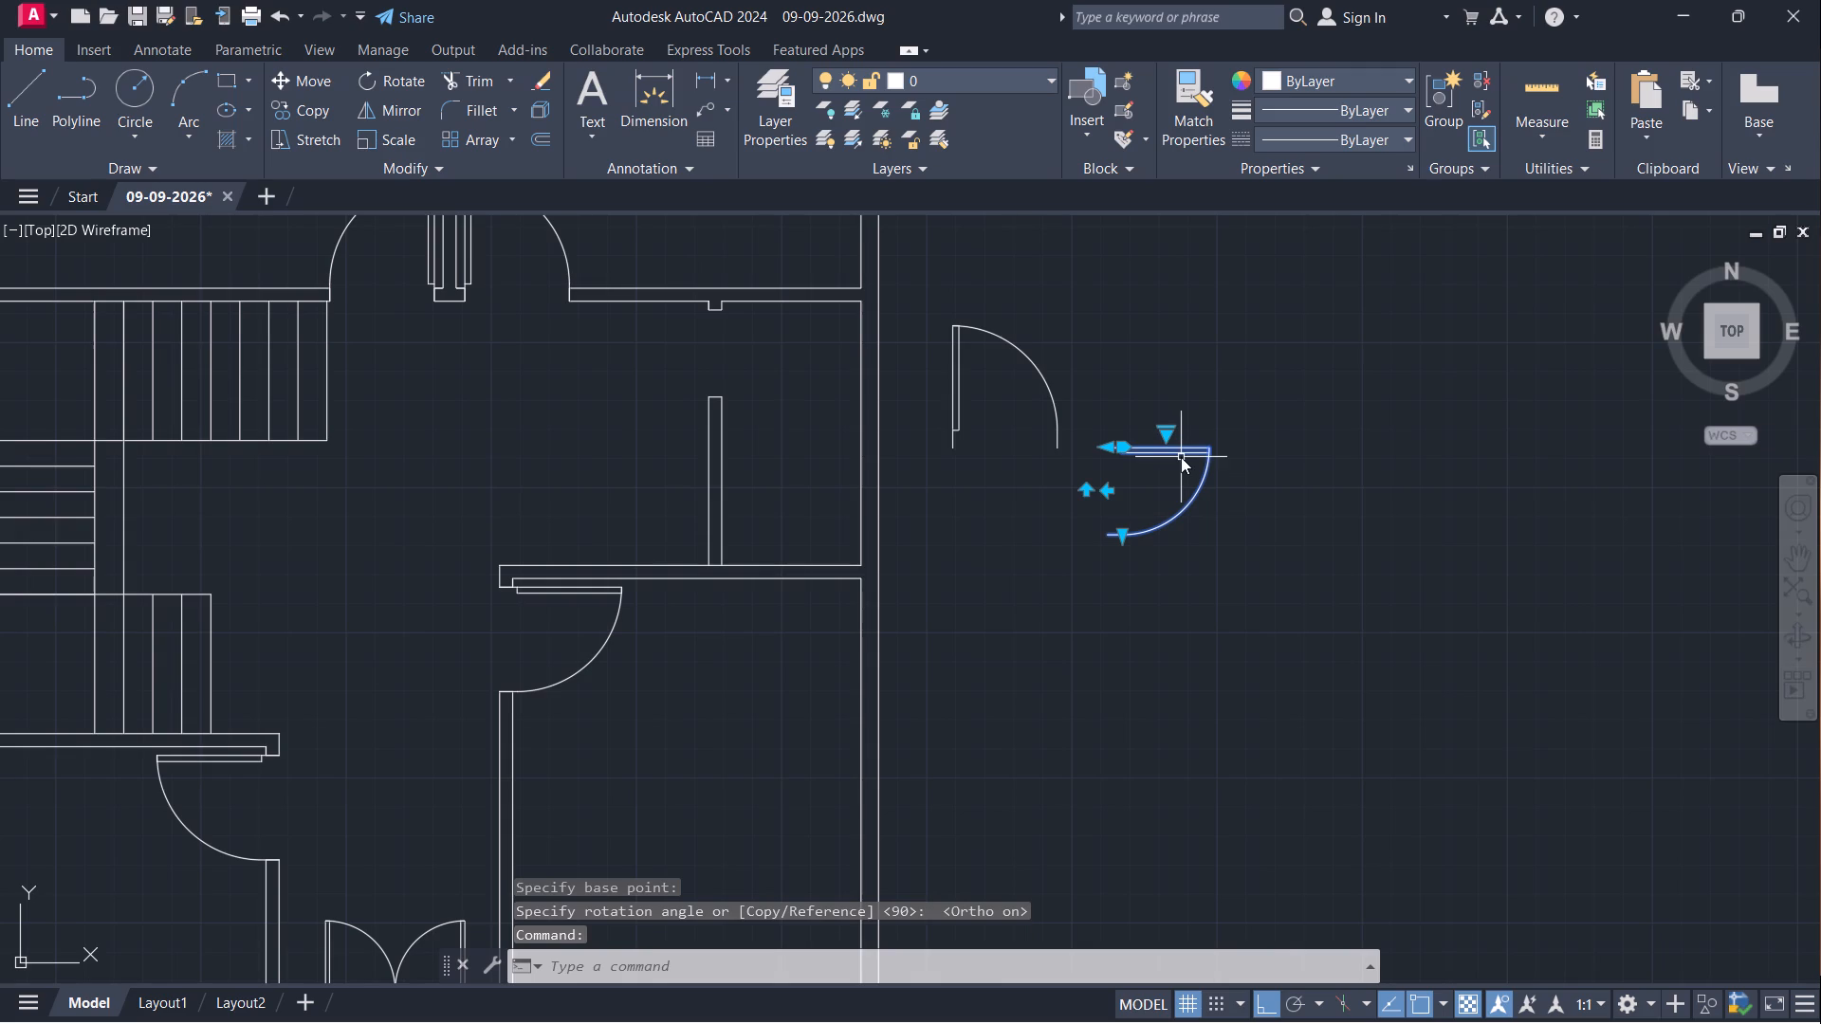
pyautogui.press('Return')
pyautogui.scroll(4, 1131, 436)
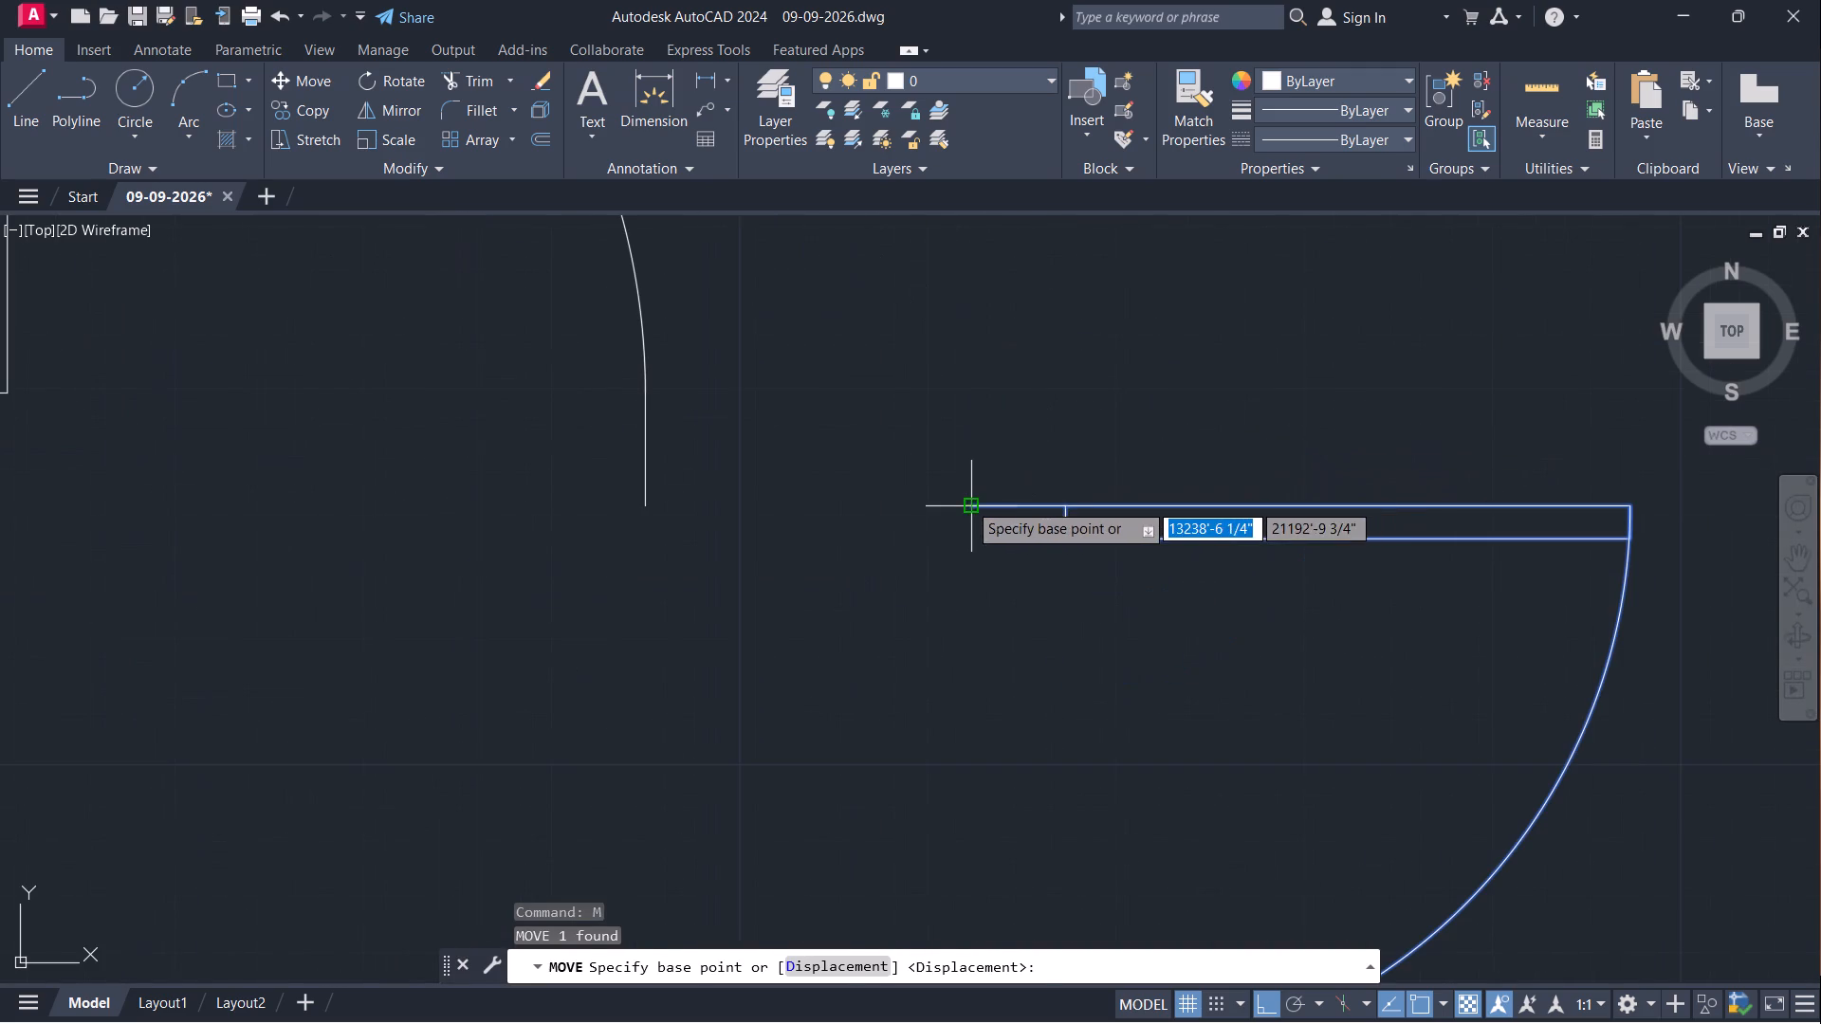
pyautogui.click(967, 502)
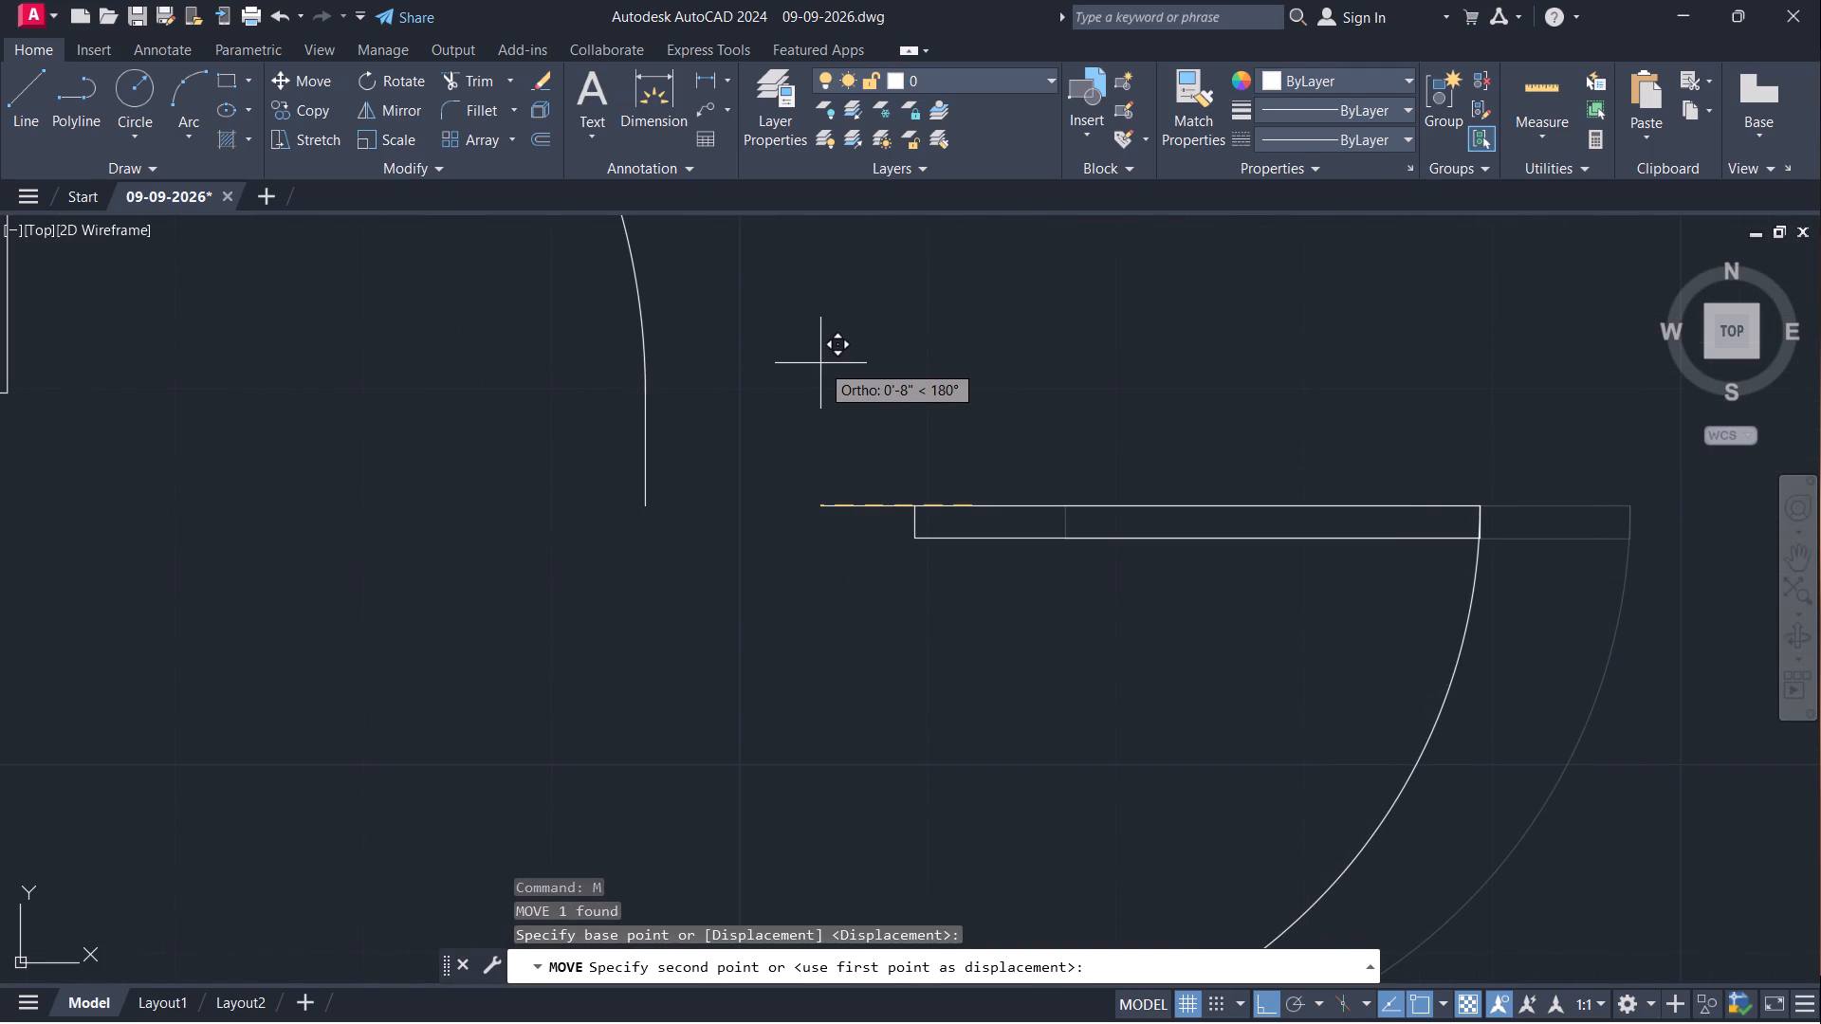
pyautogui.press('F8')
pyautogui.scroll(-3, 891, 379)
pyautogui.scroll(-2, 762, 385)
pyautogui.scroll(3, 607, 338)
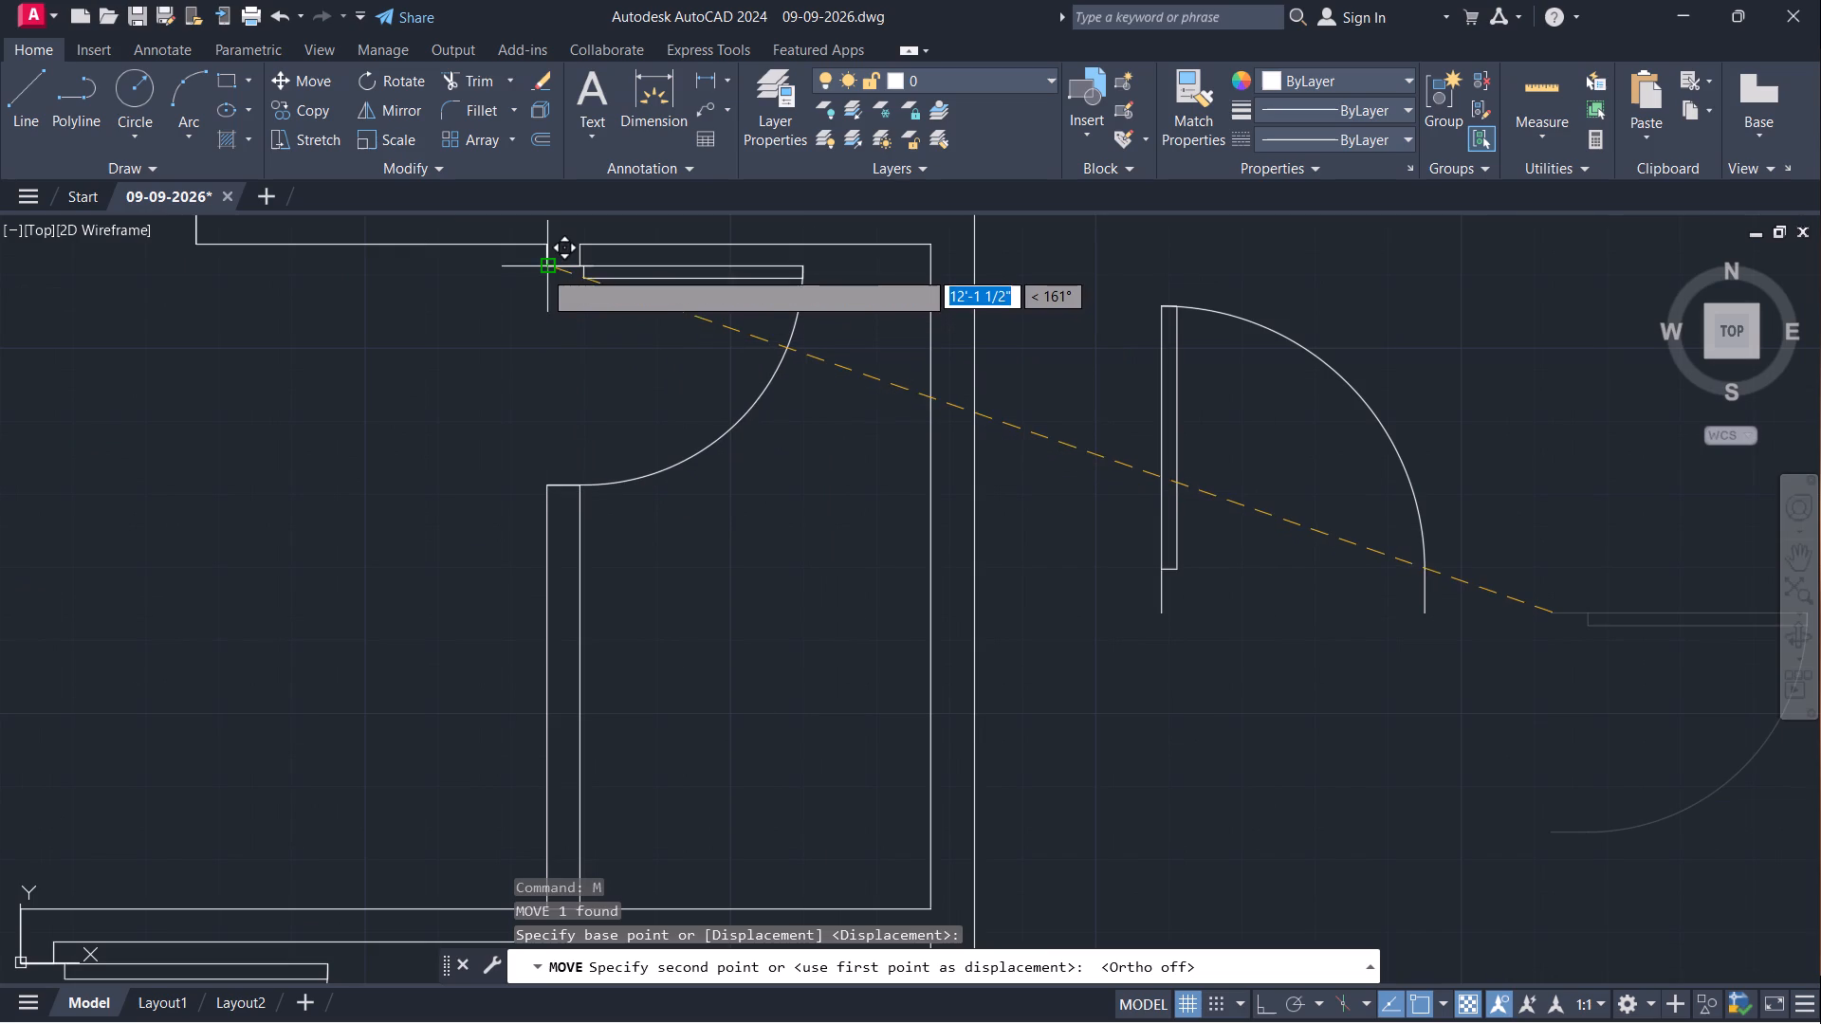
pyautogui.click(543, 269)
pyautogui.press('Escape')
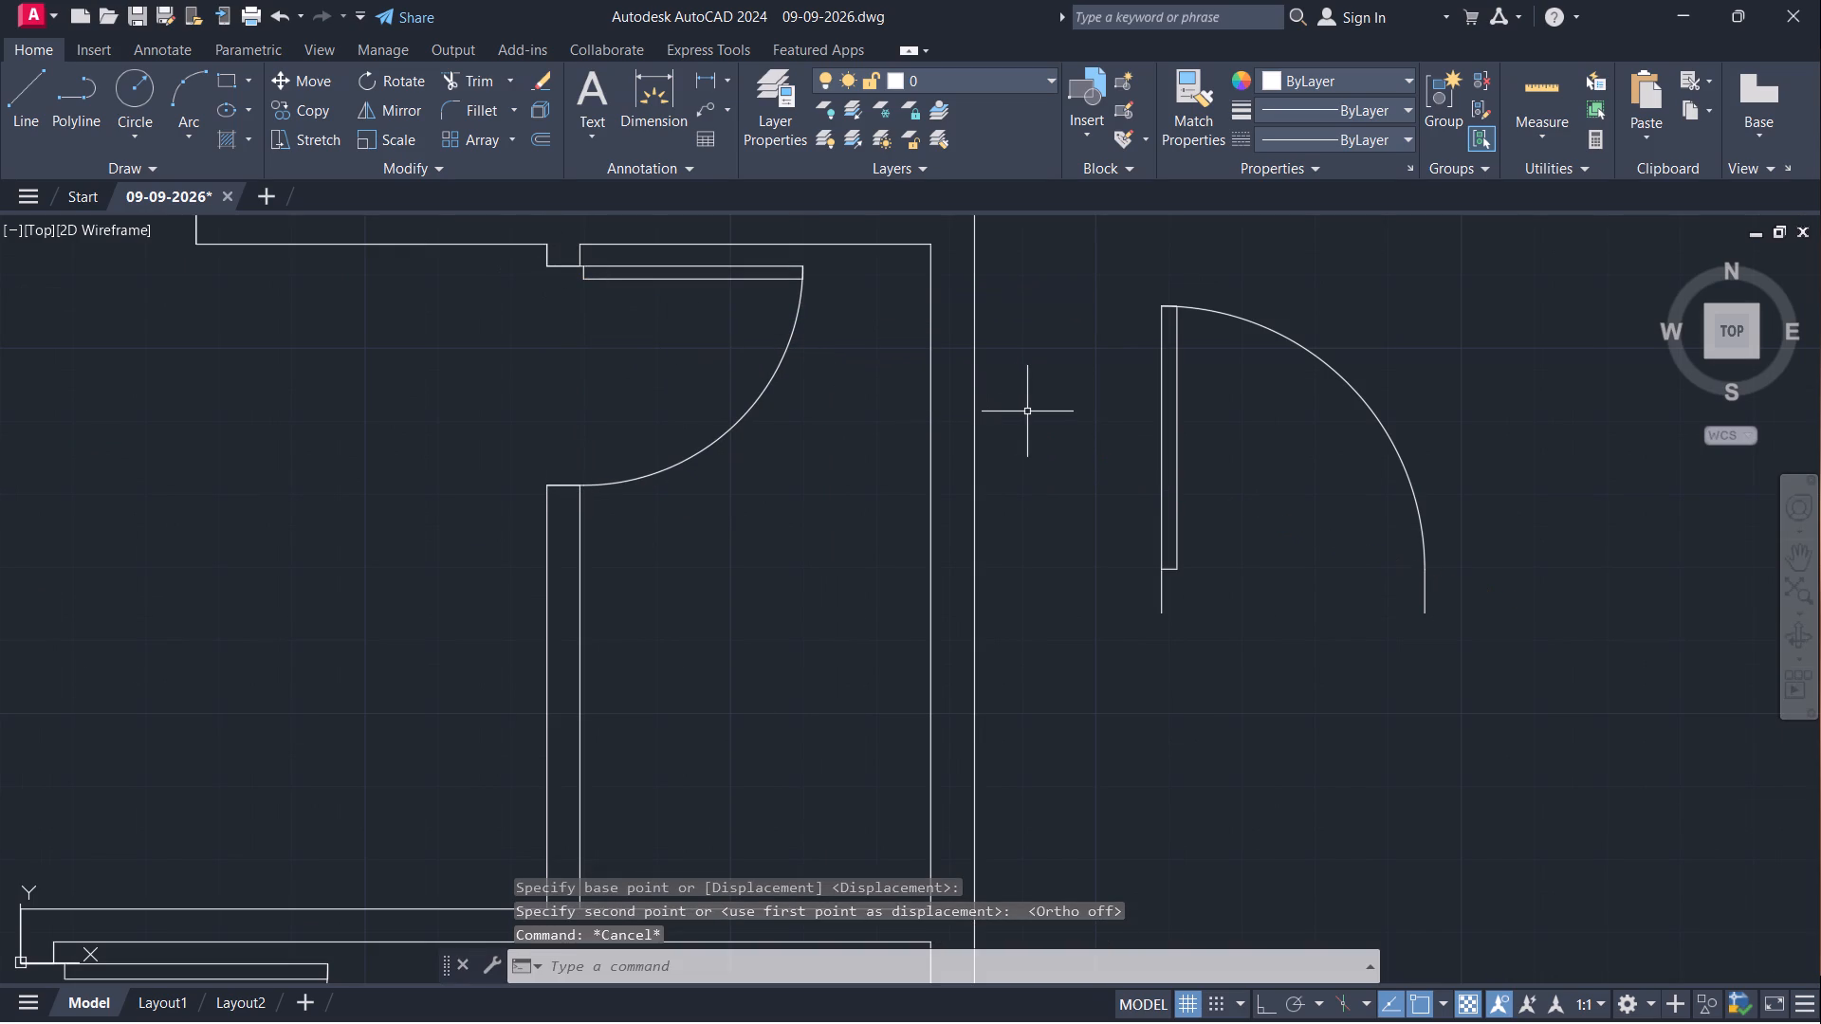
# Delete the remaining spare 3' door outside the plan.
pyautogui.click(1166, 411)
pyautogui.click(1129, 441)
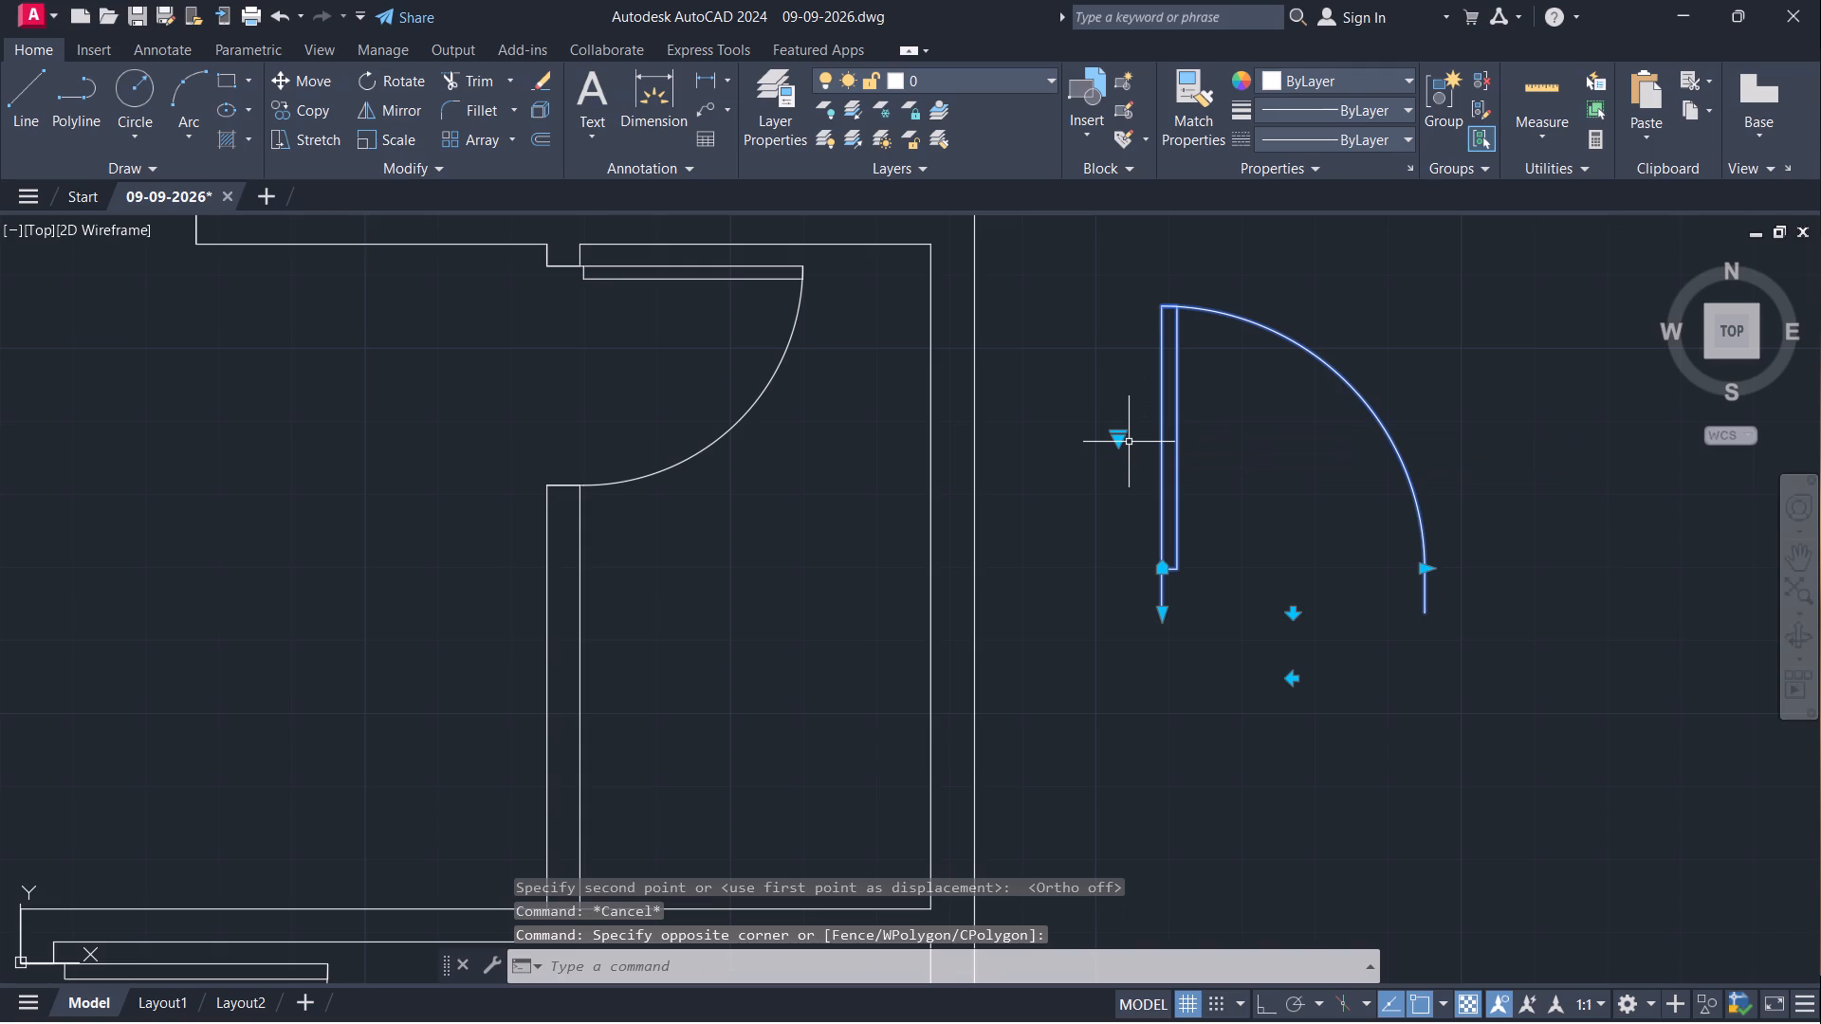
pyautogui.press('Delete')
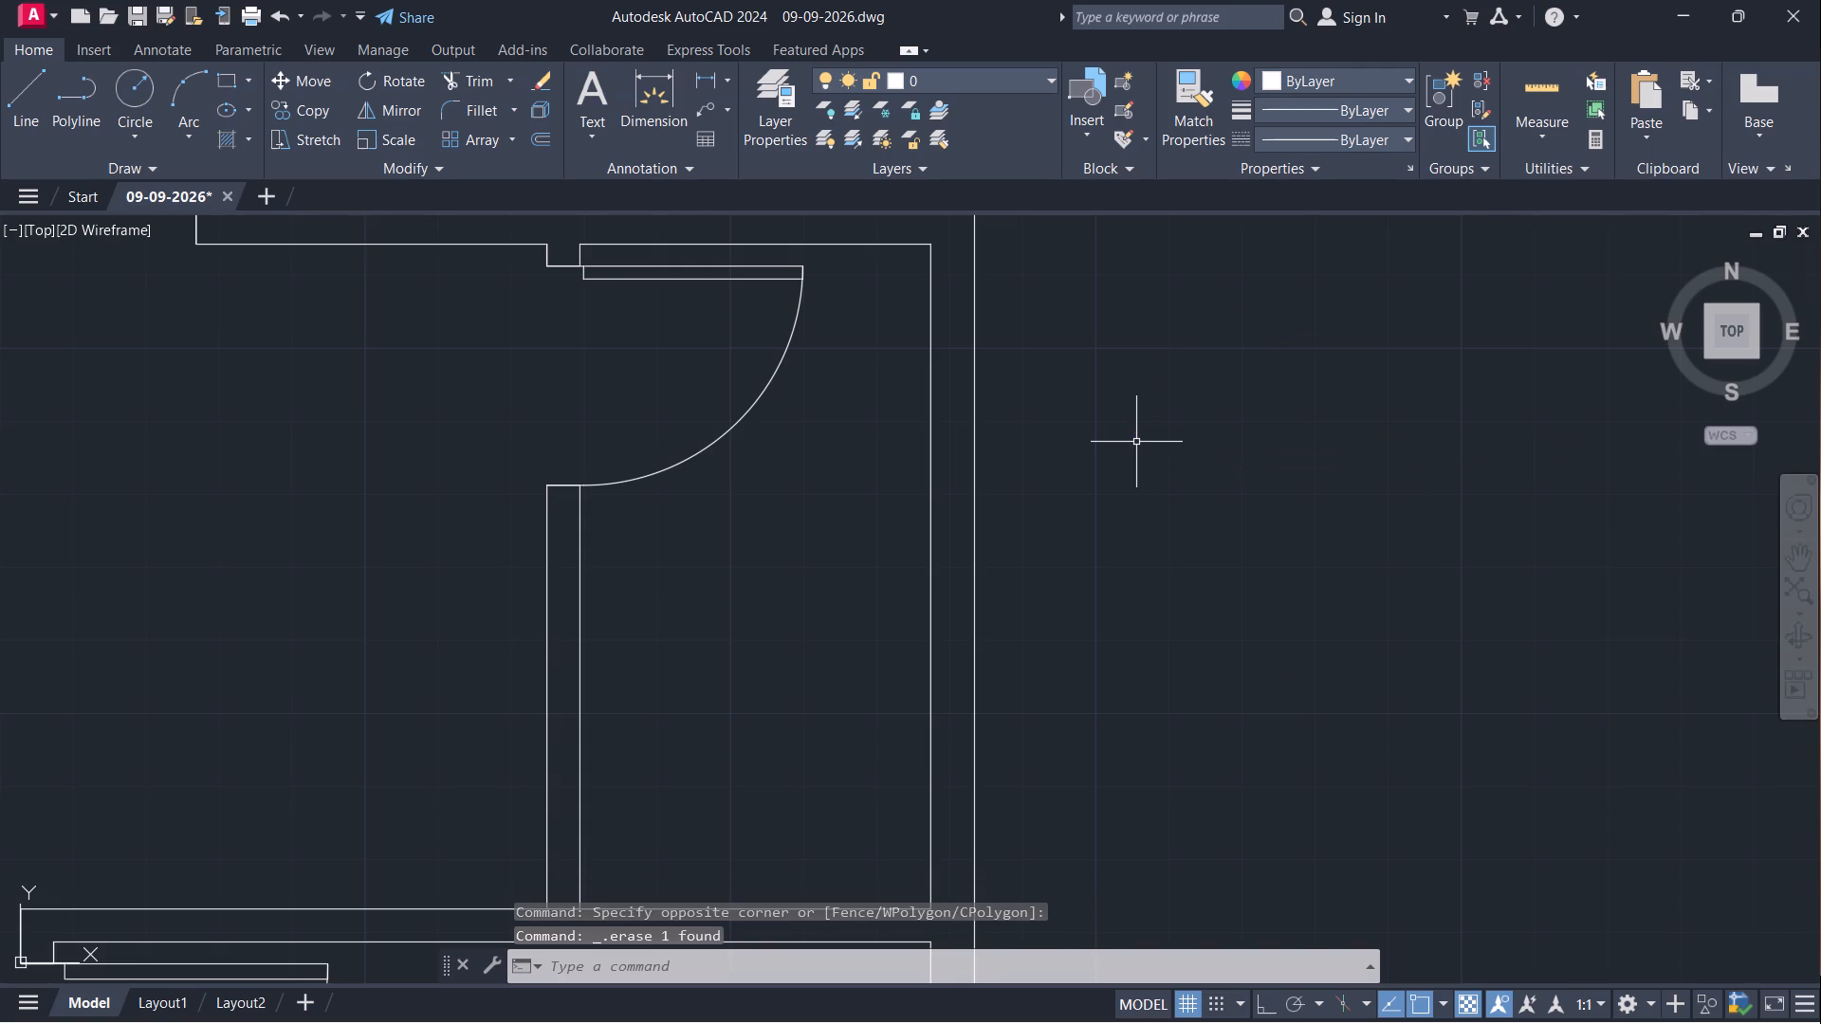
# Add a multiline text label in the upper-left room reading BEDROOM with 13'-0"X11'-0" on the second line.
pyautogui.scroll(-4, 1210, 452)
pyautogui.scroll(2, 1024, 472)
pyautogui.scroll(-2, 1035, 467)
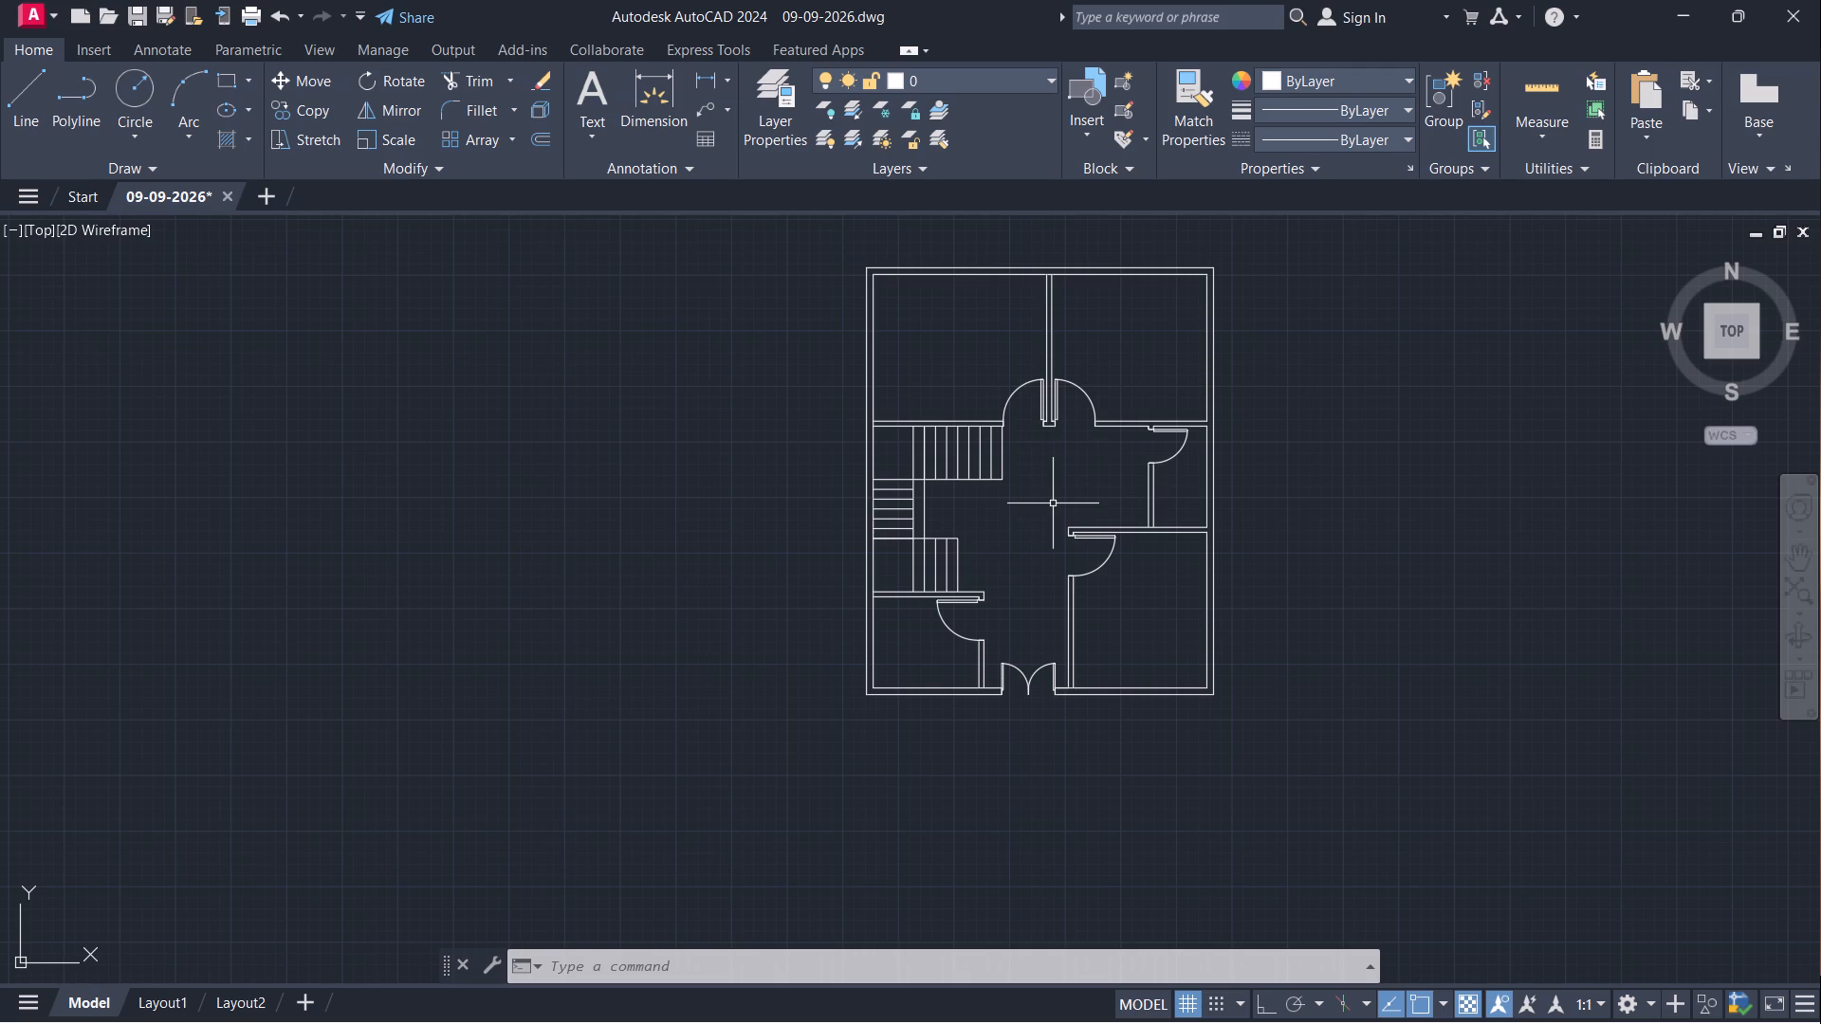
pyautogui.write('mt')
pyautogui.press('Return')
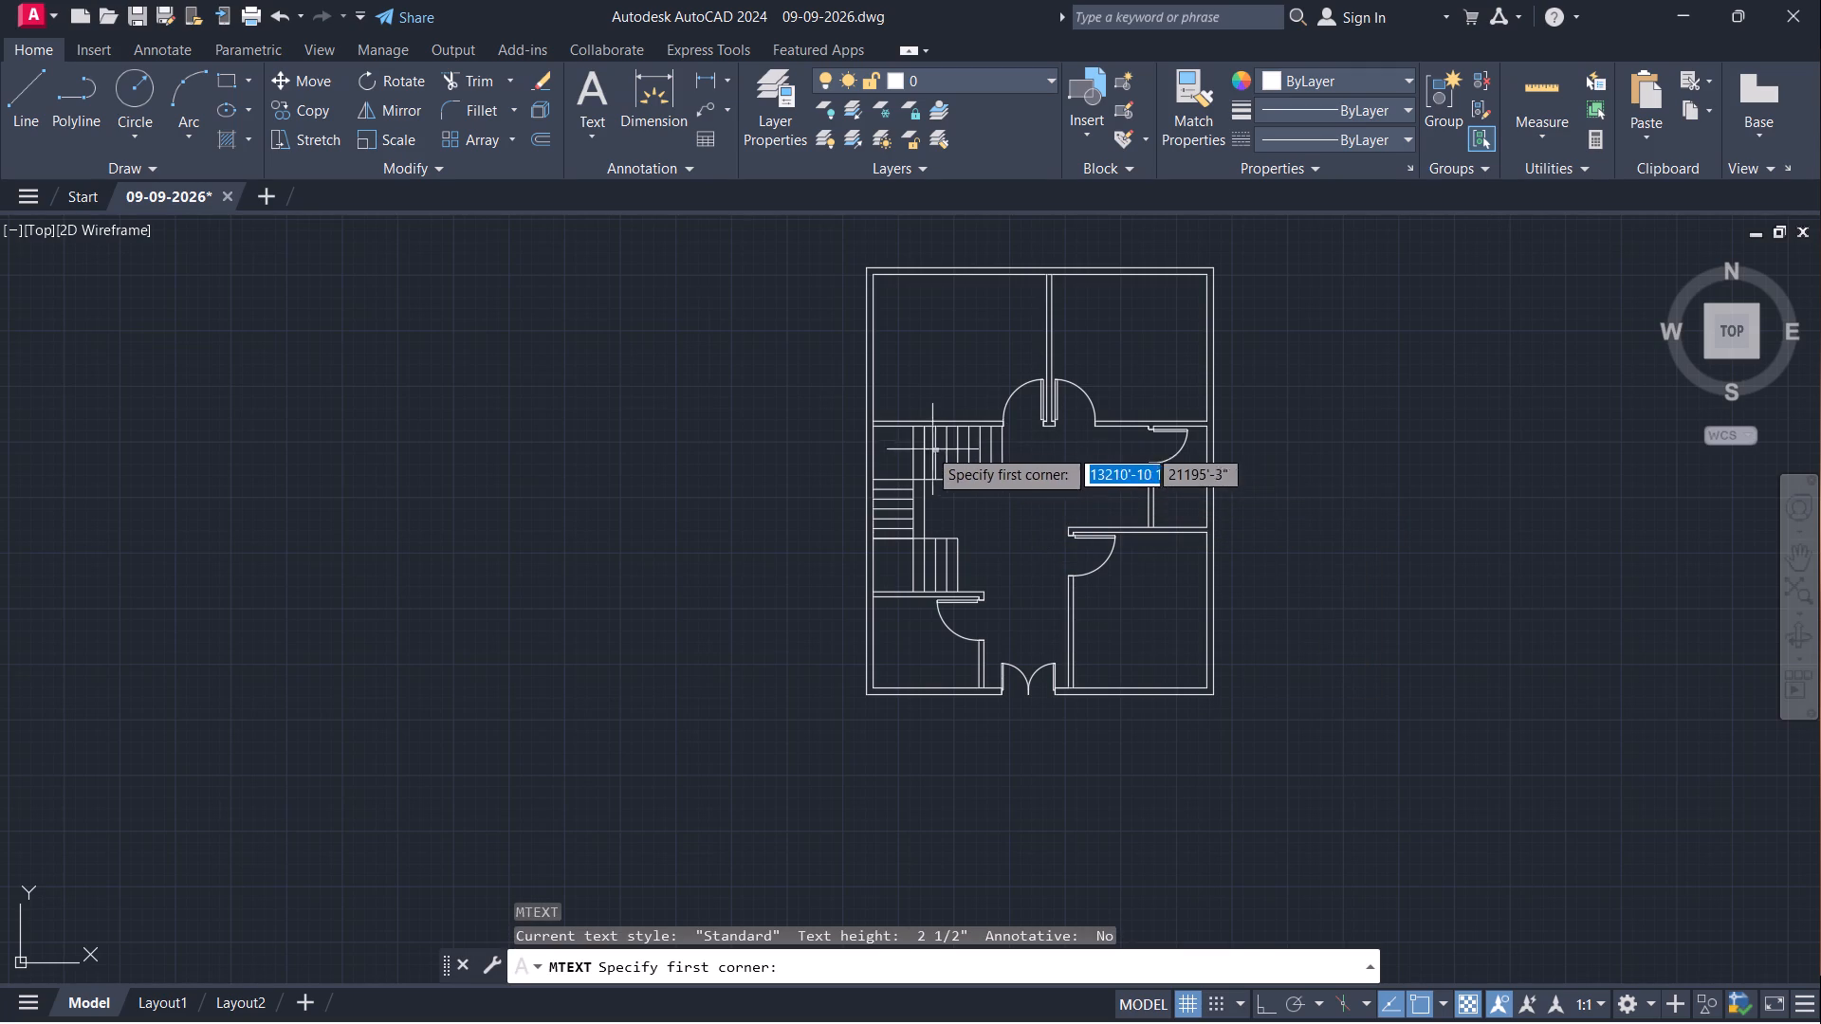
pyautogui.scroll(3, 910, 380)
pyautogui.click(842, 407)
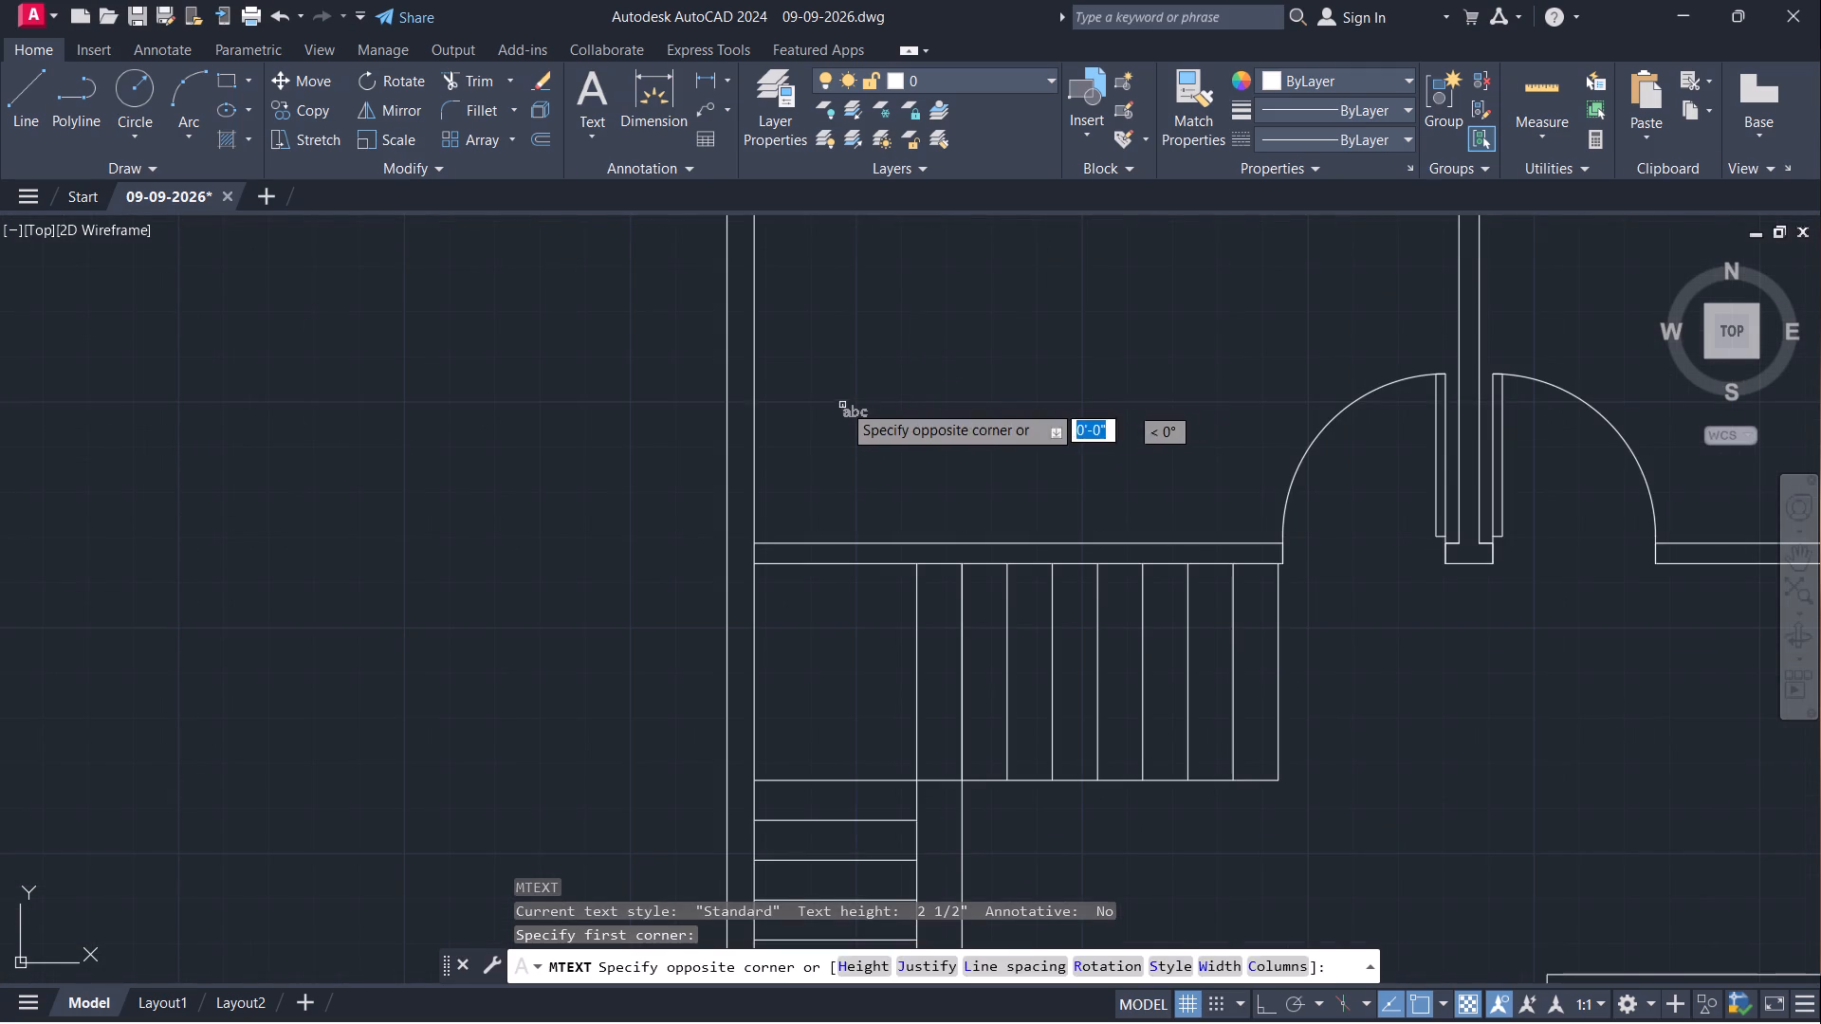
pyautogui.click(854, 351)
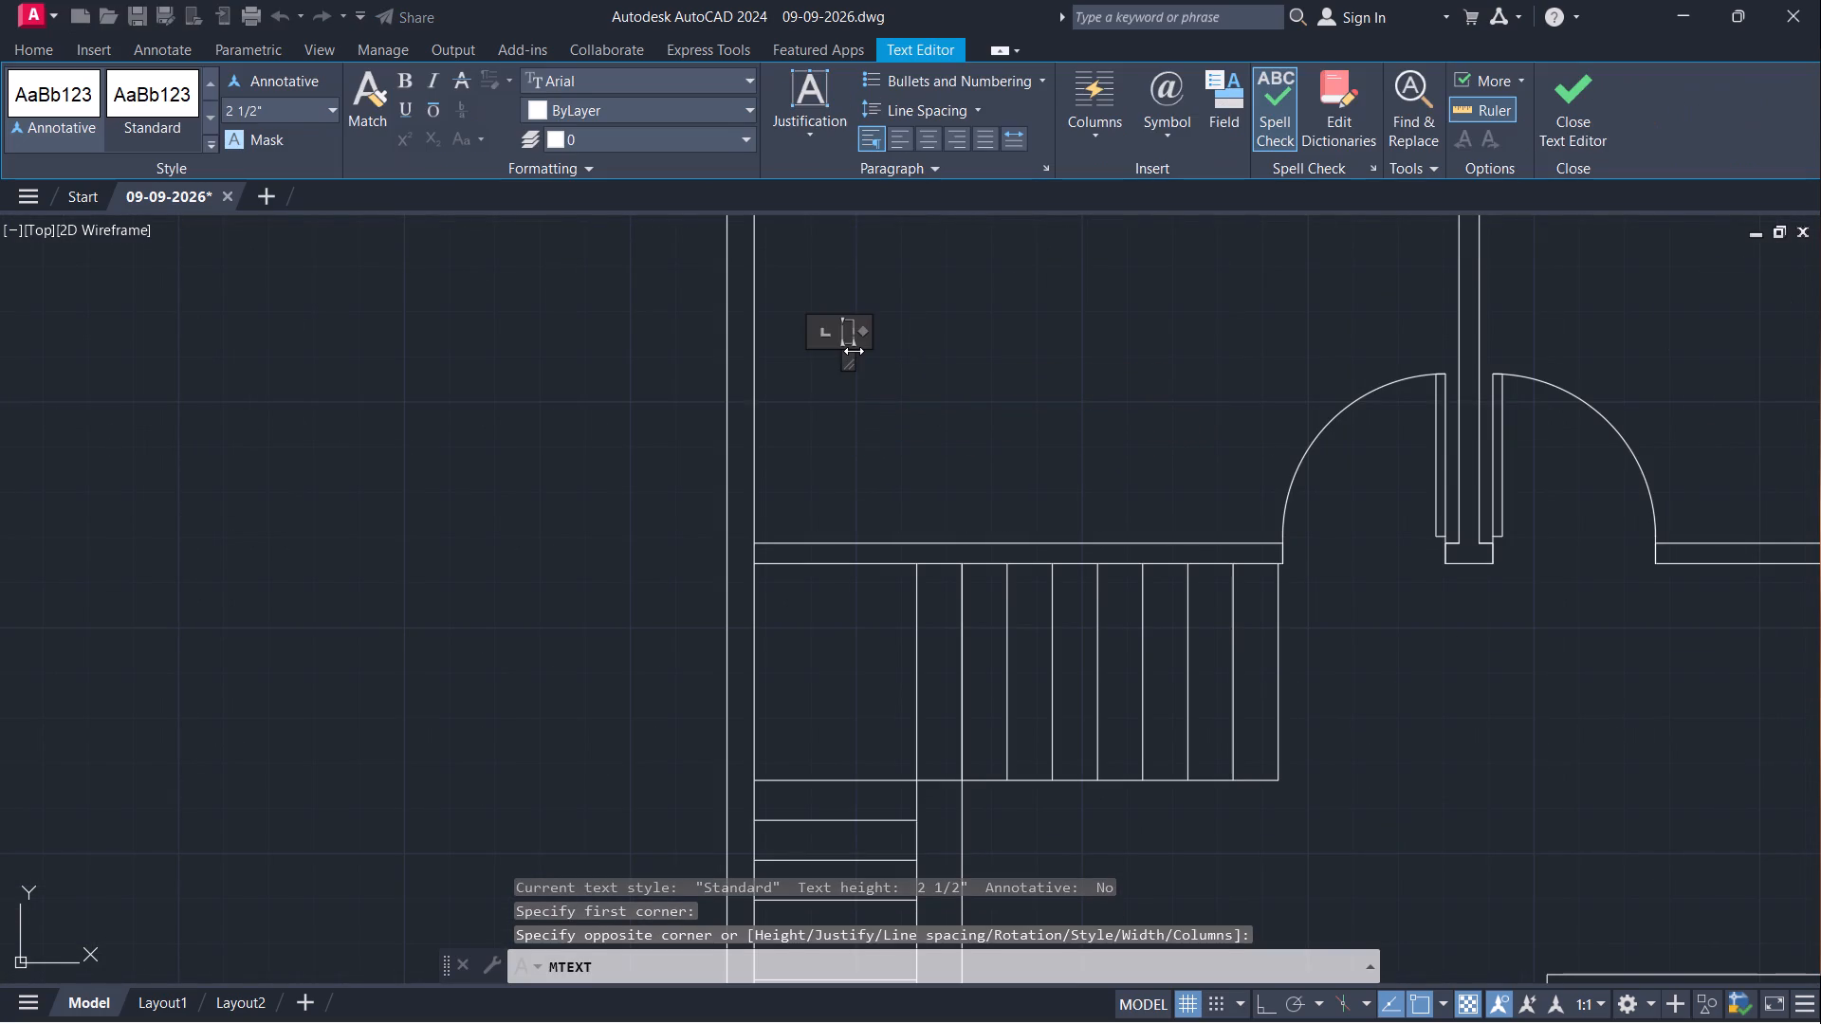
pyautogui.write('BEDROOM')
pyautogui.press('Return')
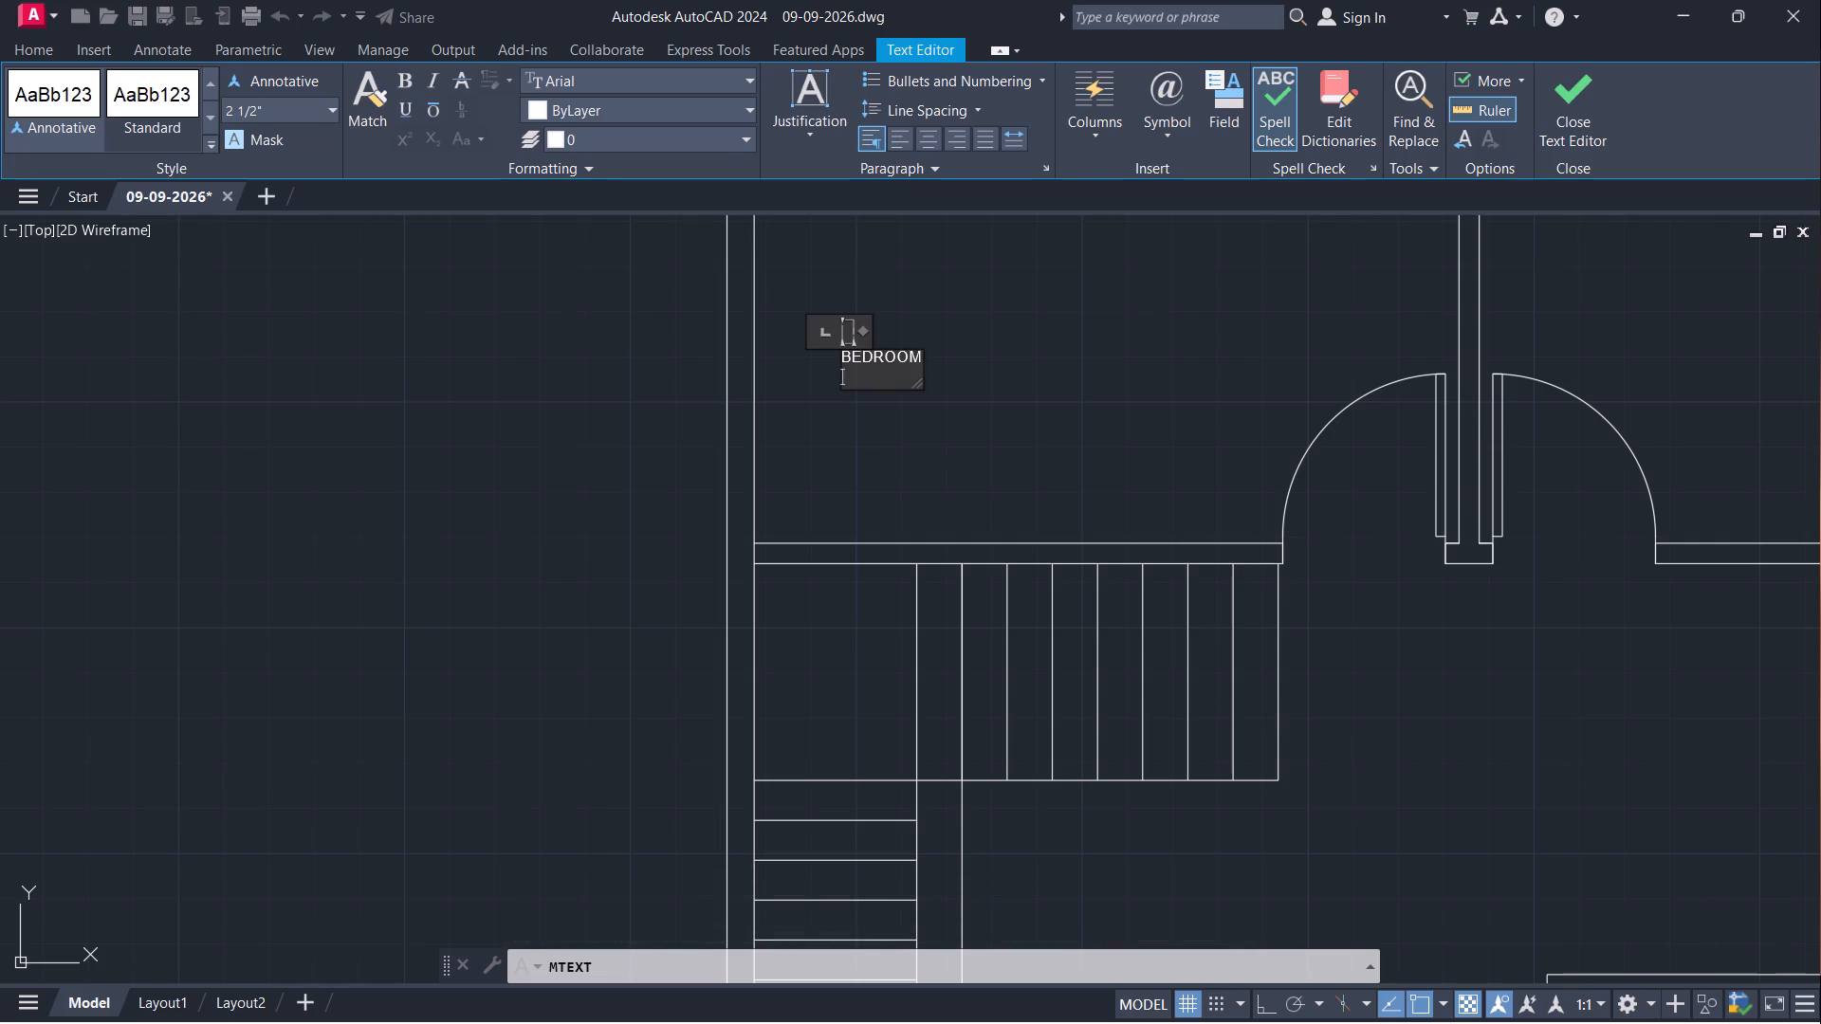
pyautogui.write('13\'-0"')
pyautogui.press('x')
pyautogui.write('11\'-0"')
pyautogui.press('Return')
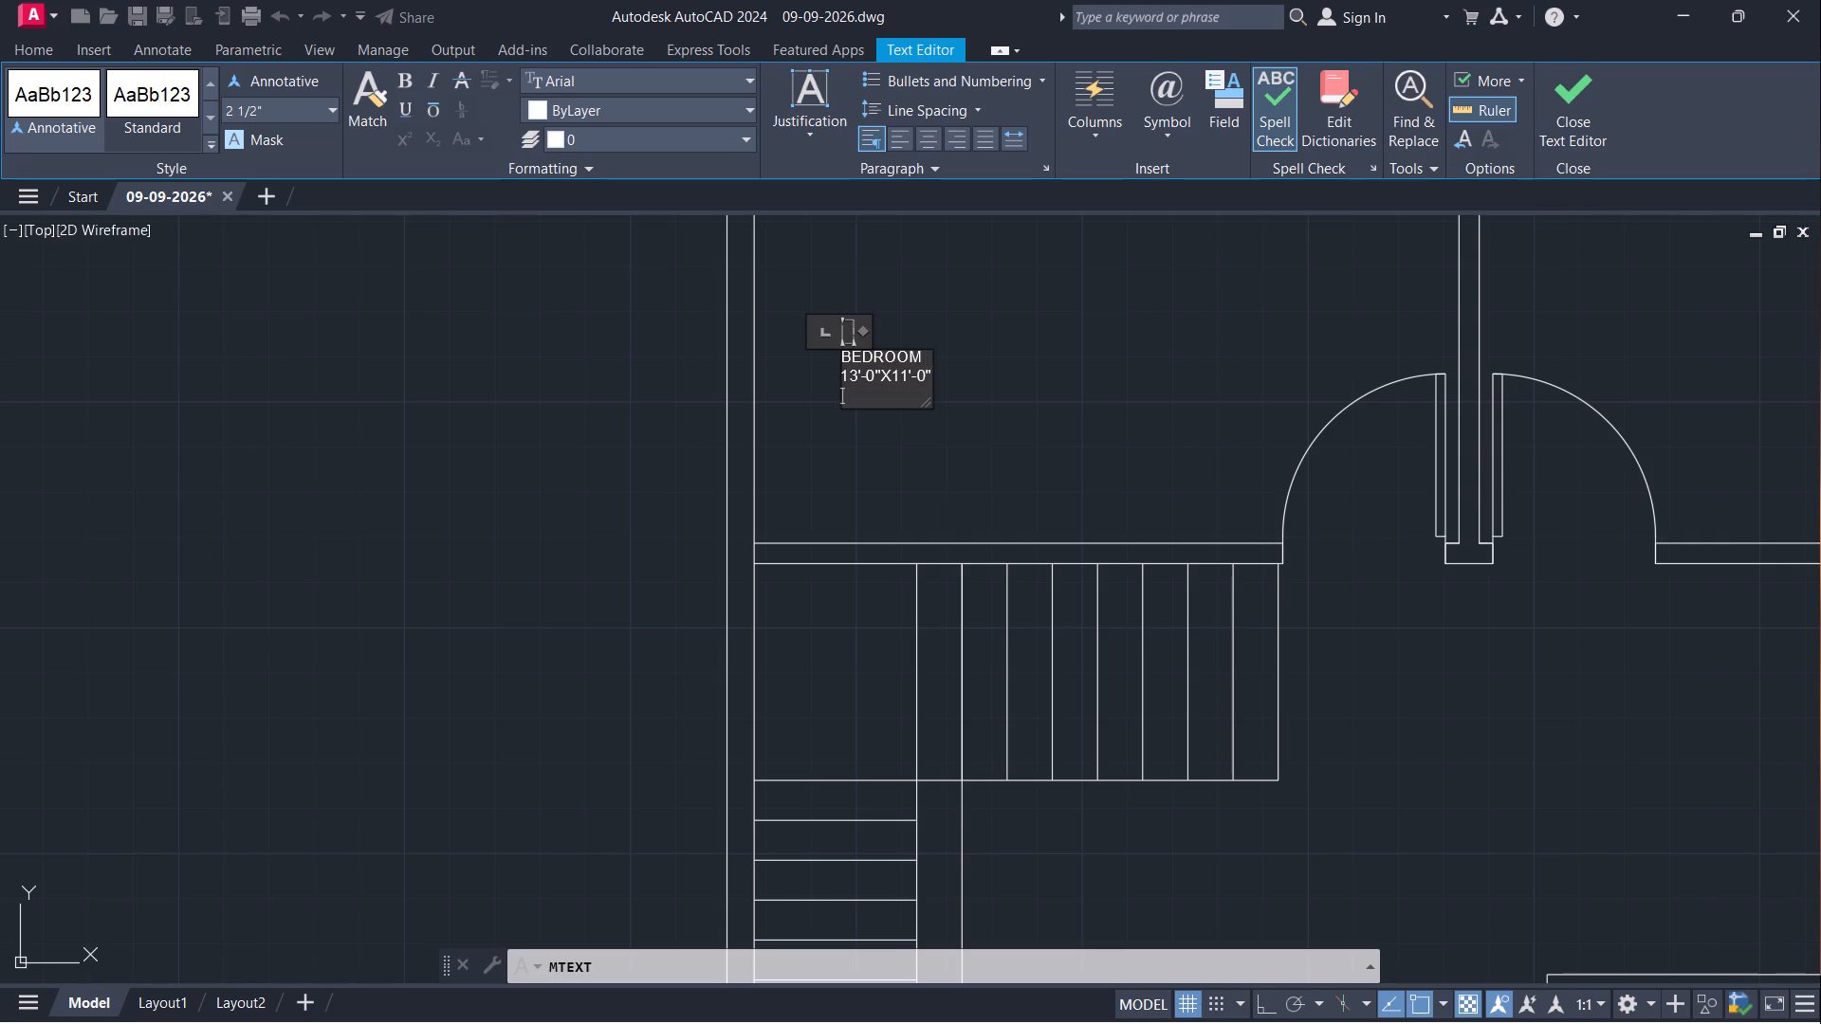
pyautogui.click(1152, 425)
# Scale up the BEDROOM label from its upper-left corner to a text height of about 5 1/4".
pyautogui.scroll(3, 830, 289)
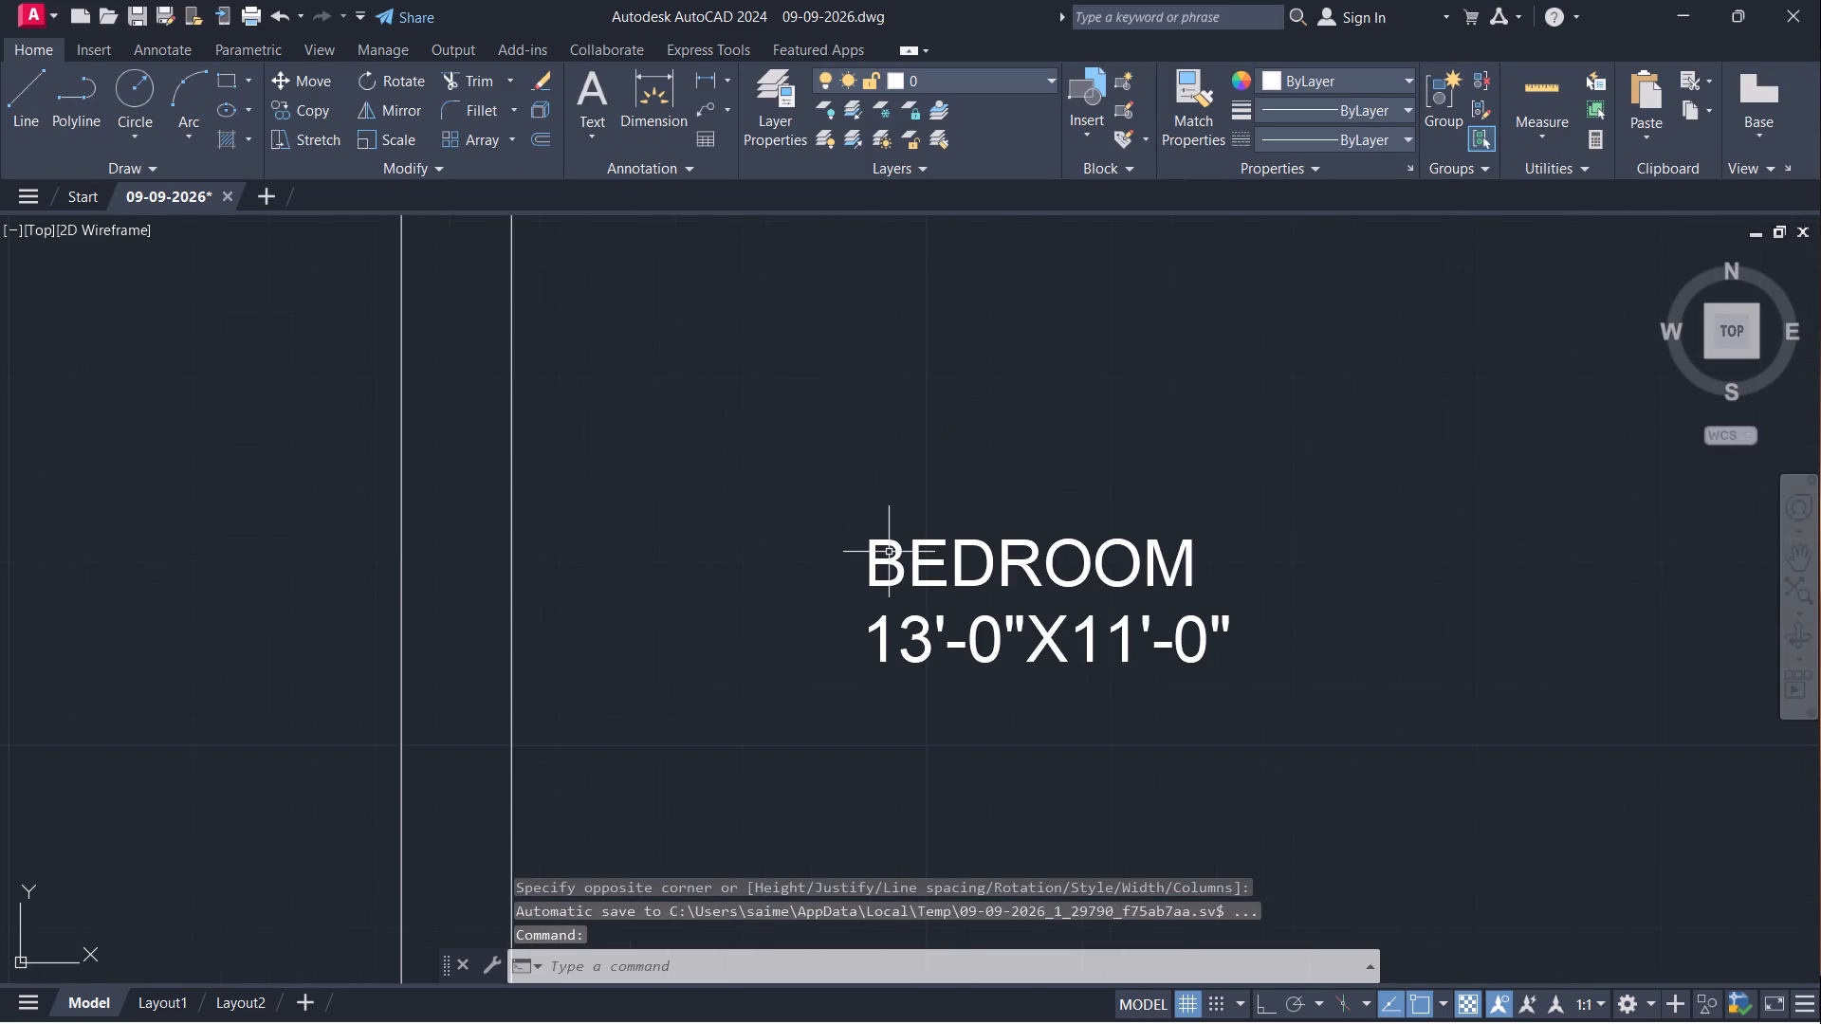
pyautogui.click(889, 558)
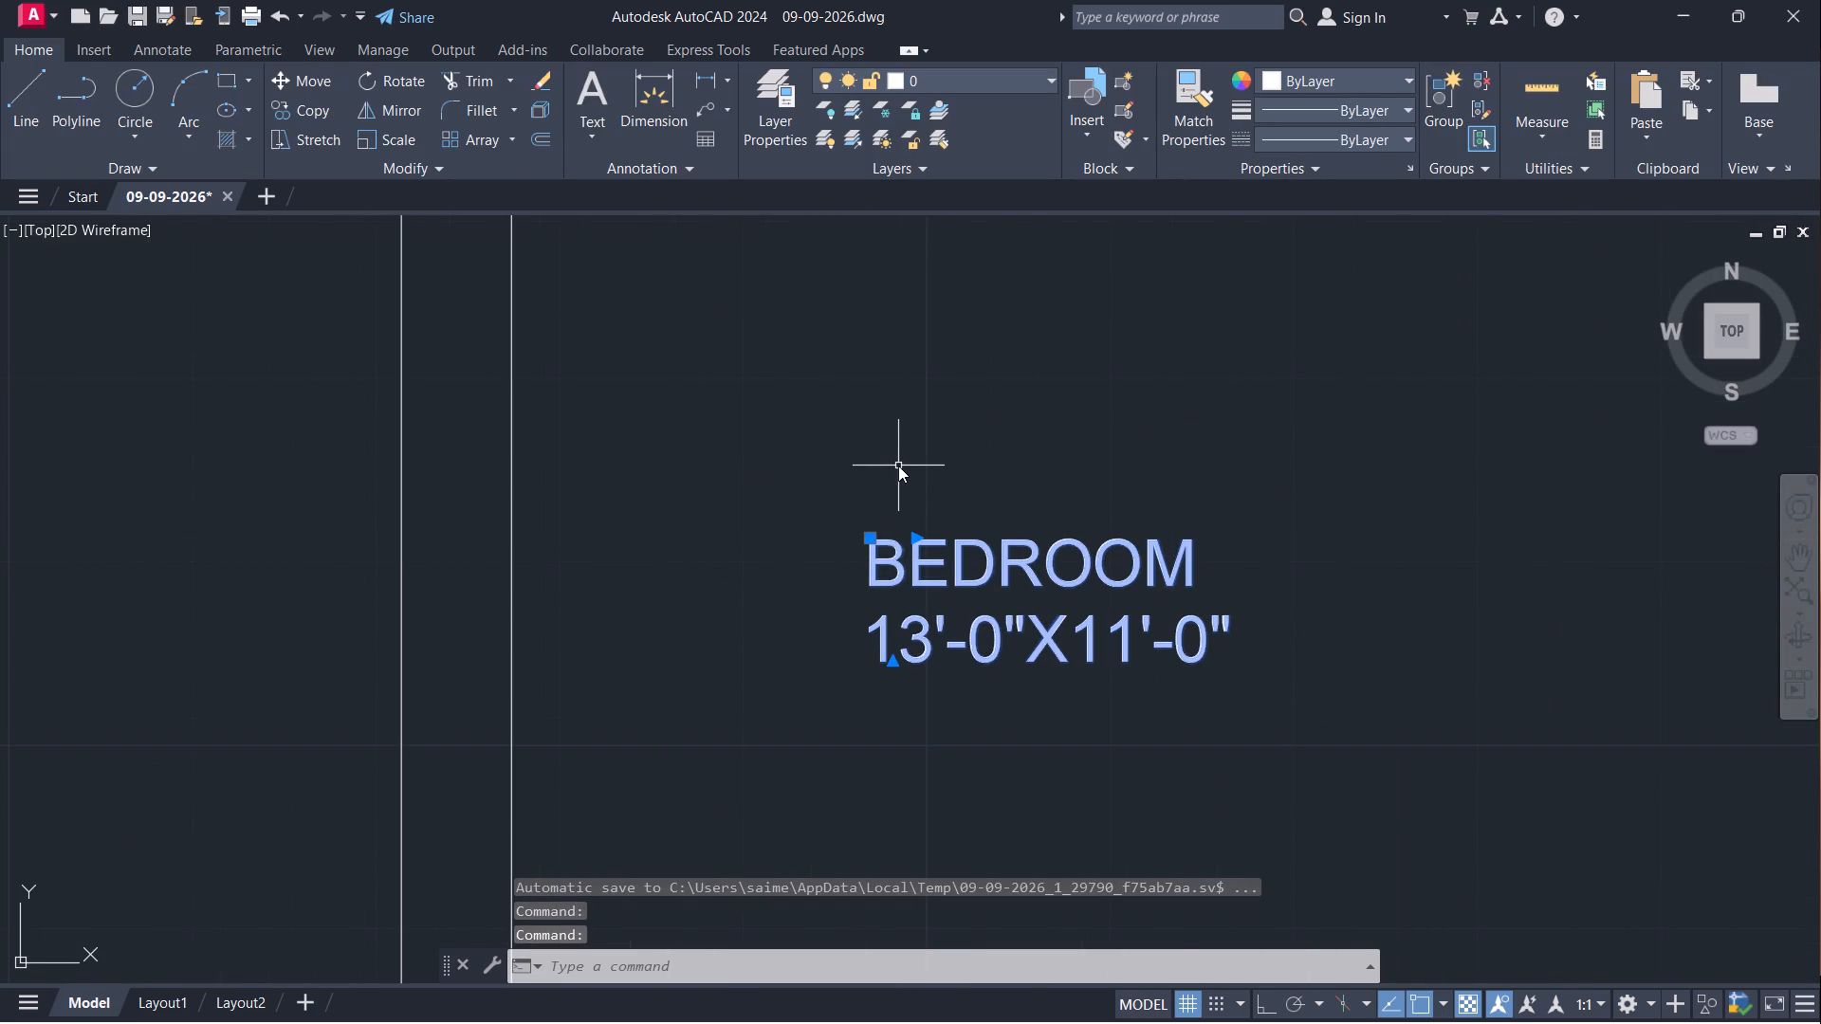
pyautogui.press('s')
pyautogui.press('c')
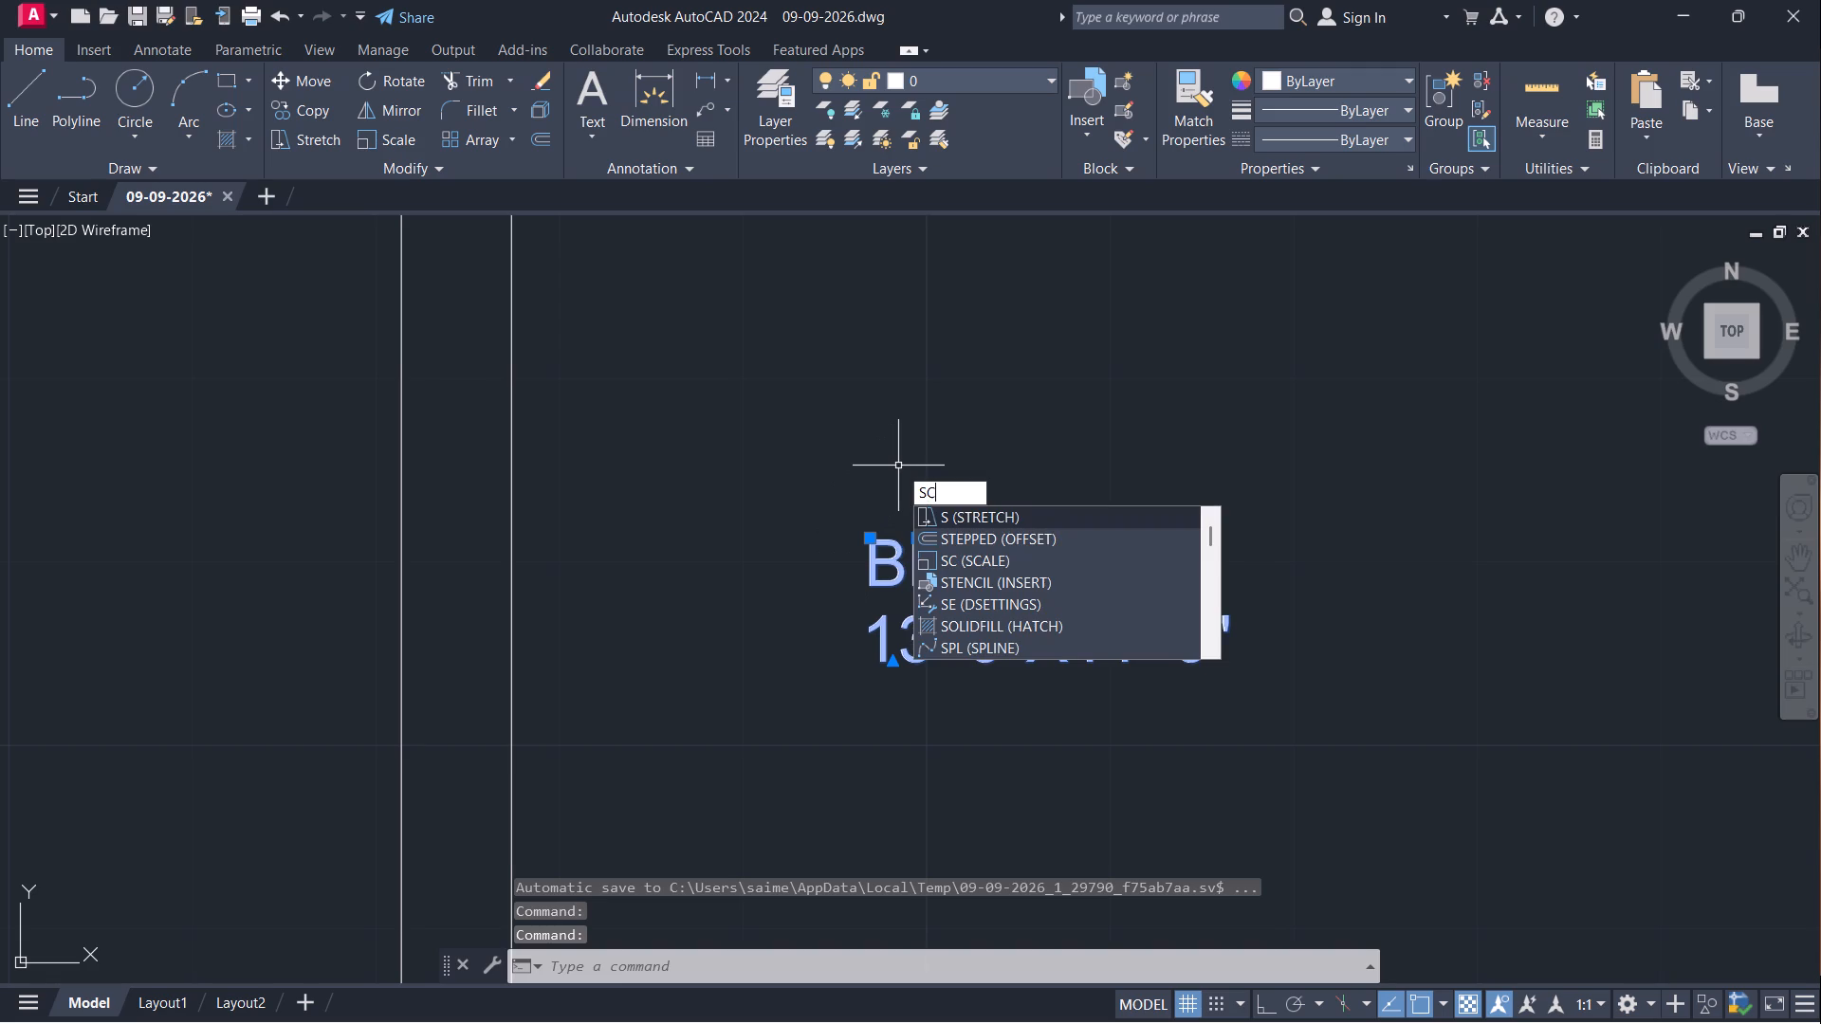
pyautogui.press('Return')
pyautogui.click(865, 532)
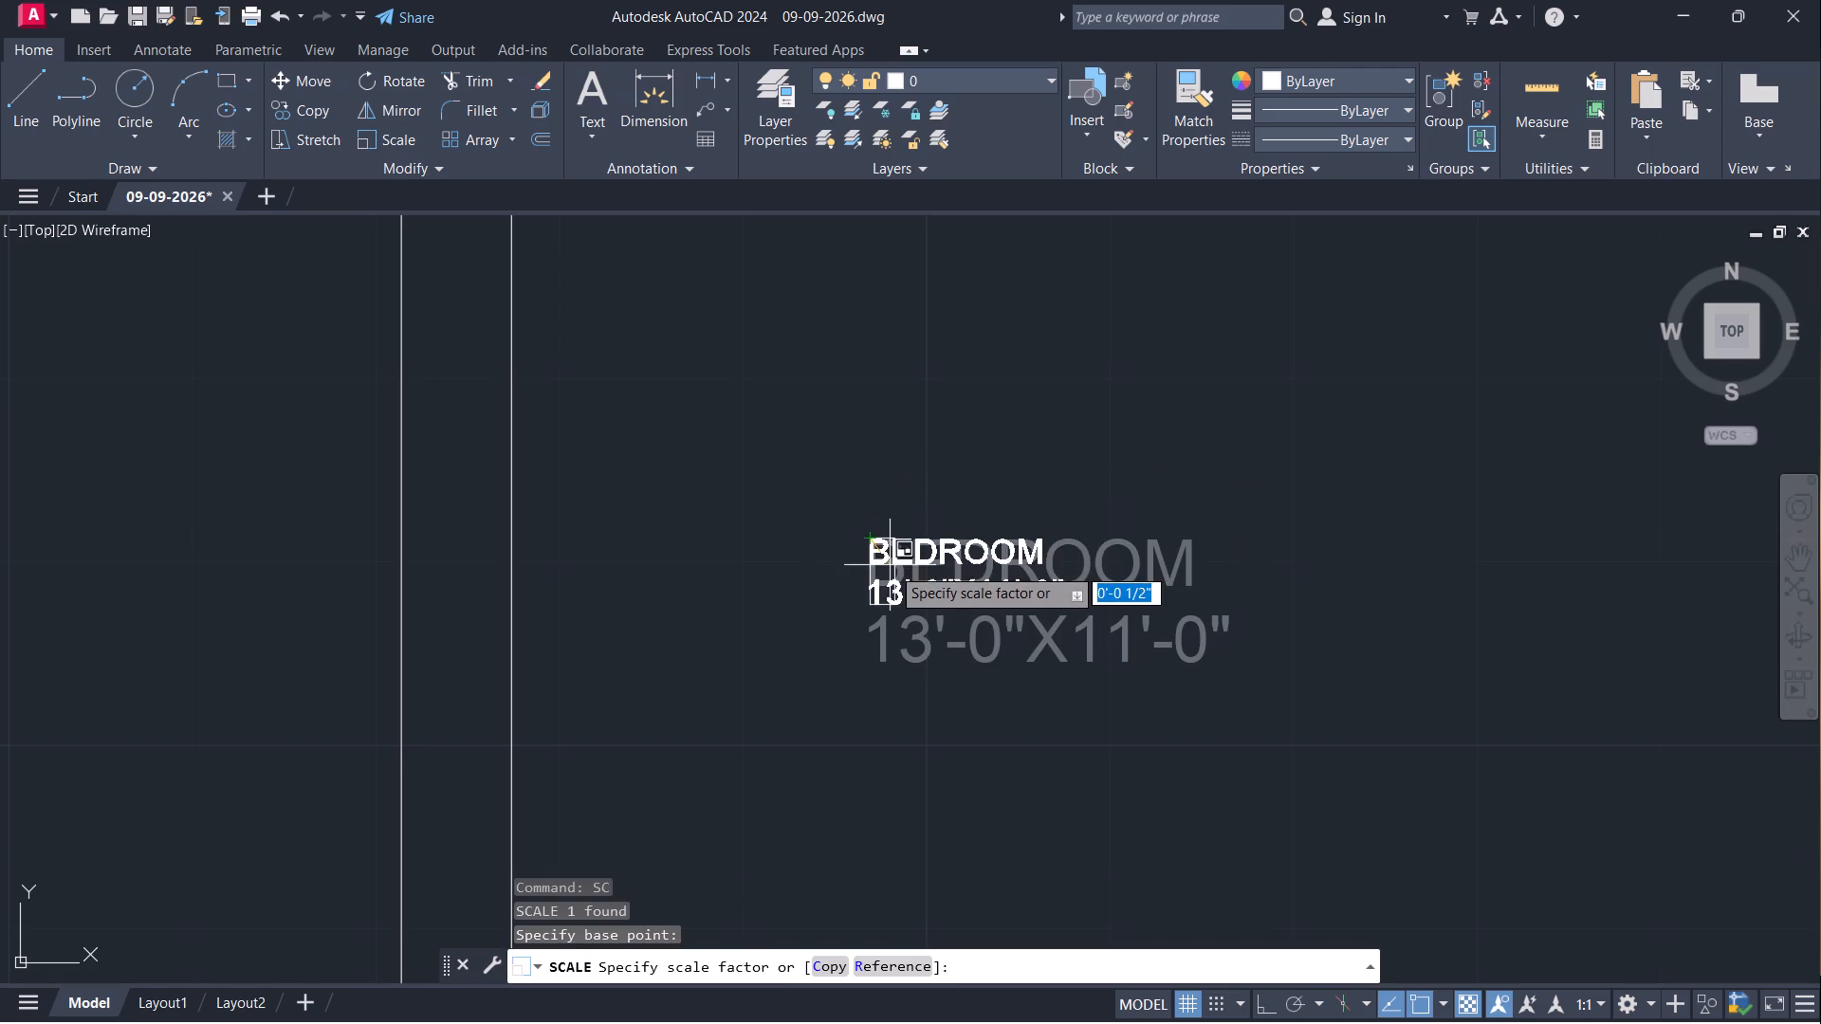
pyautogui.scroll(-3, 893, 567)
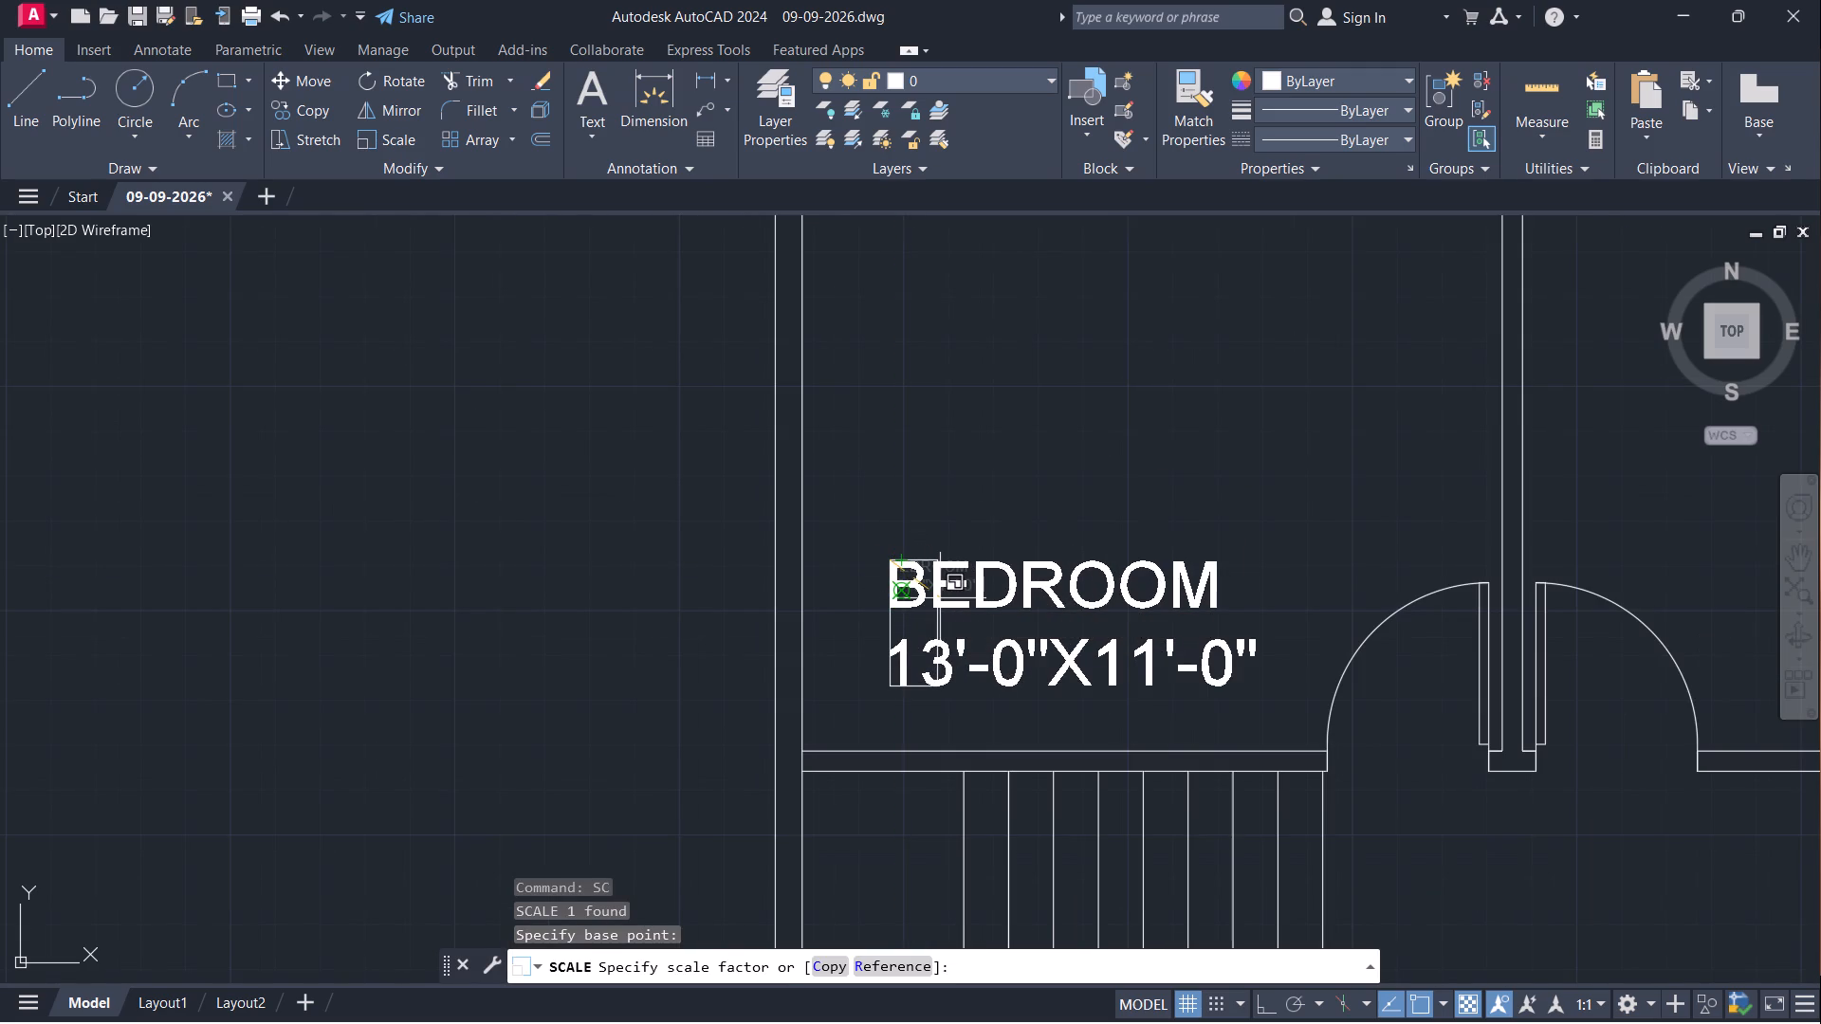
pyautogui.click(933, 587)
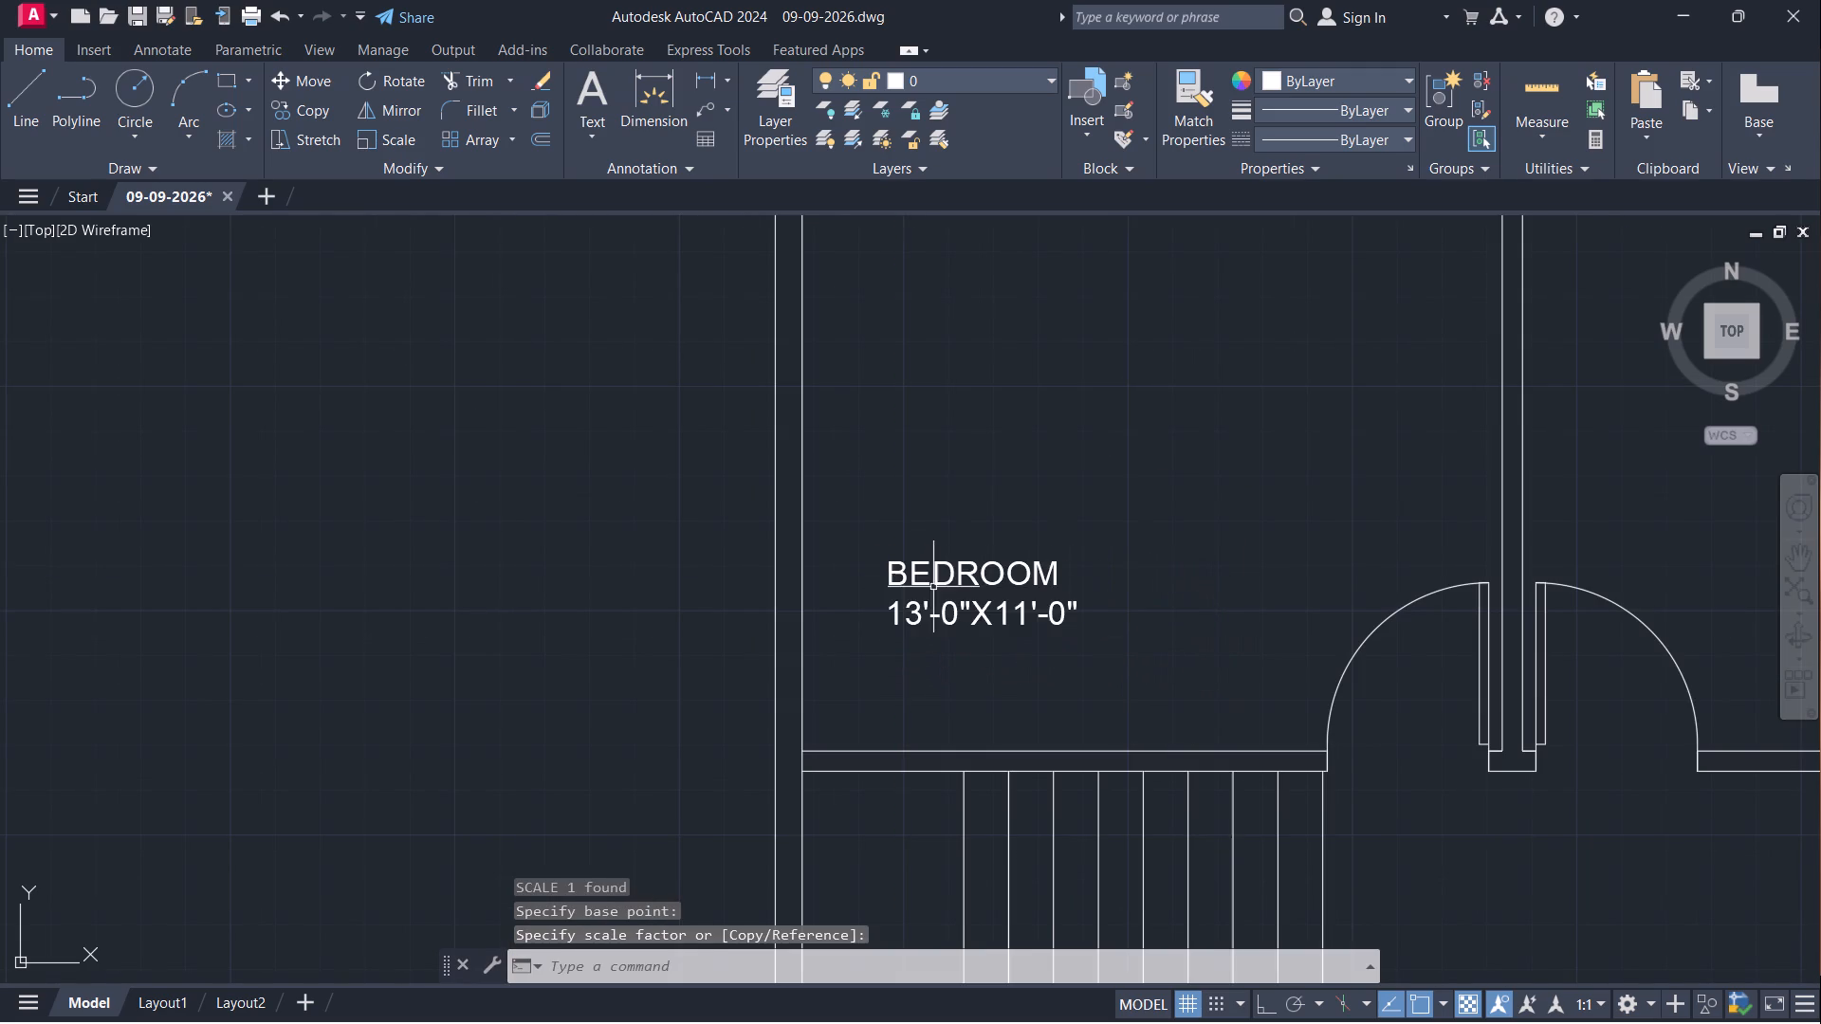
# Copy the BEDROOM label from its upper-left corner about 16'-11" straight across into the upper-right room.
pyautogui.click(916, 579)
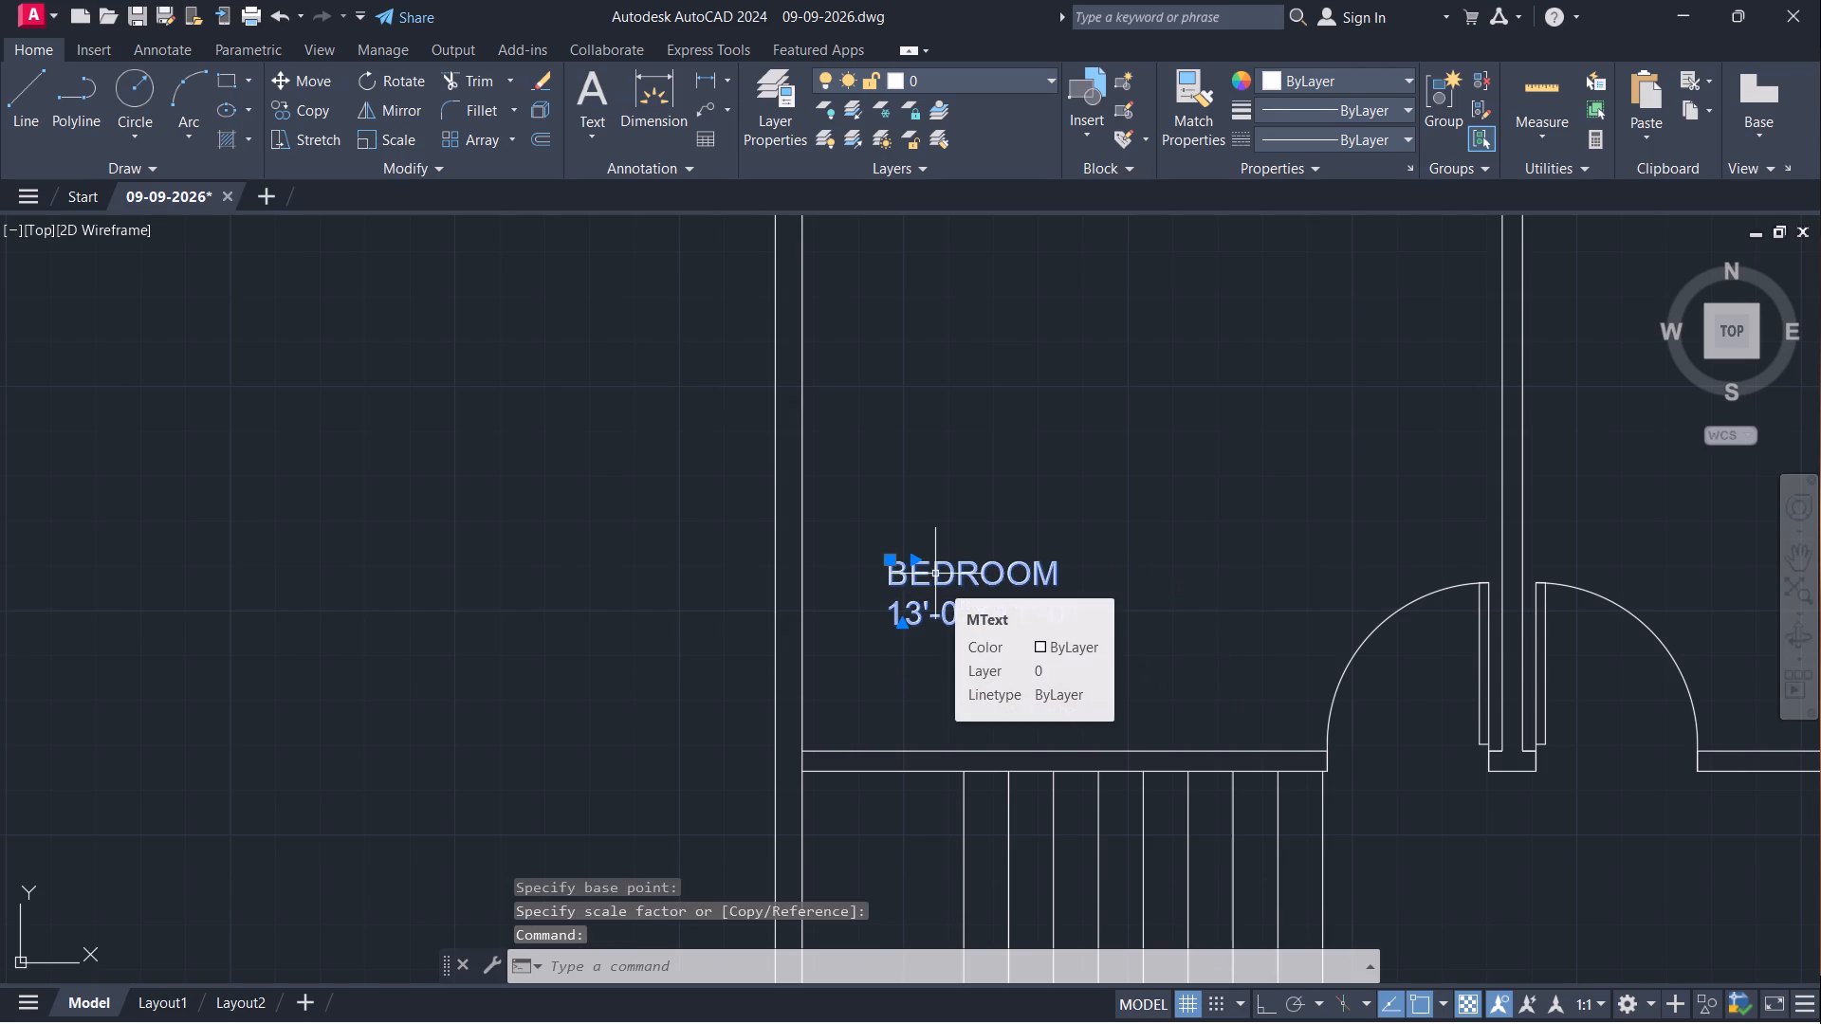
pyautogui.write('CO')
pyautogui.press('Return')
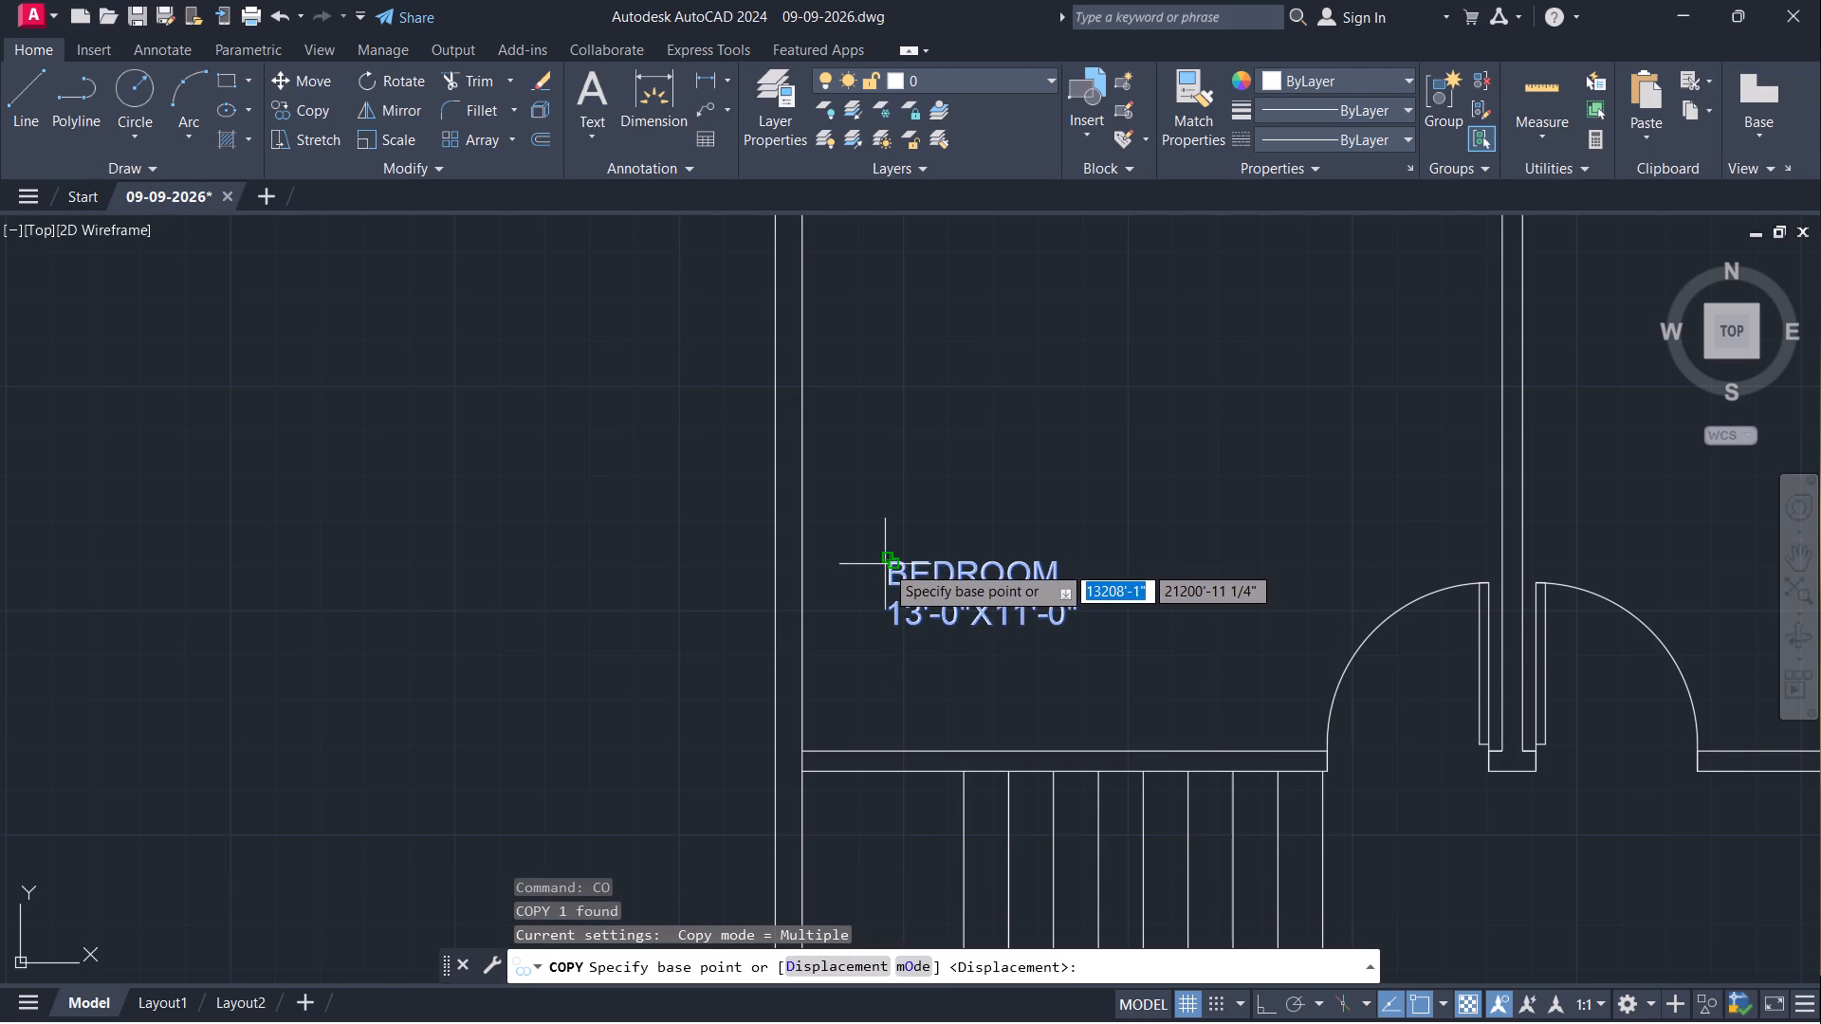
pyautogui.click(887, 563)
pyautogui.scroll(-2, 1086, 574)
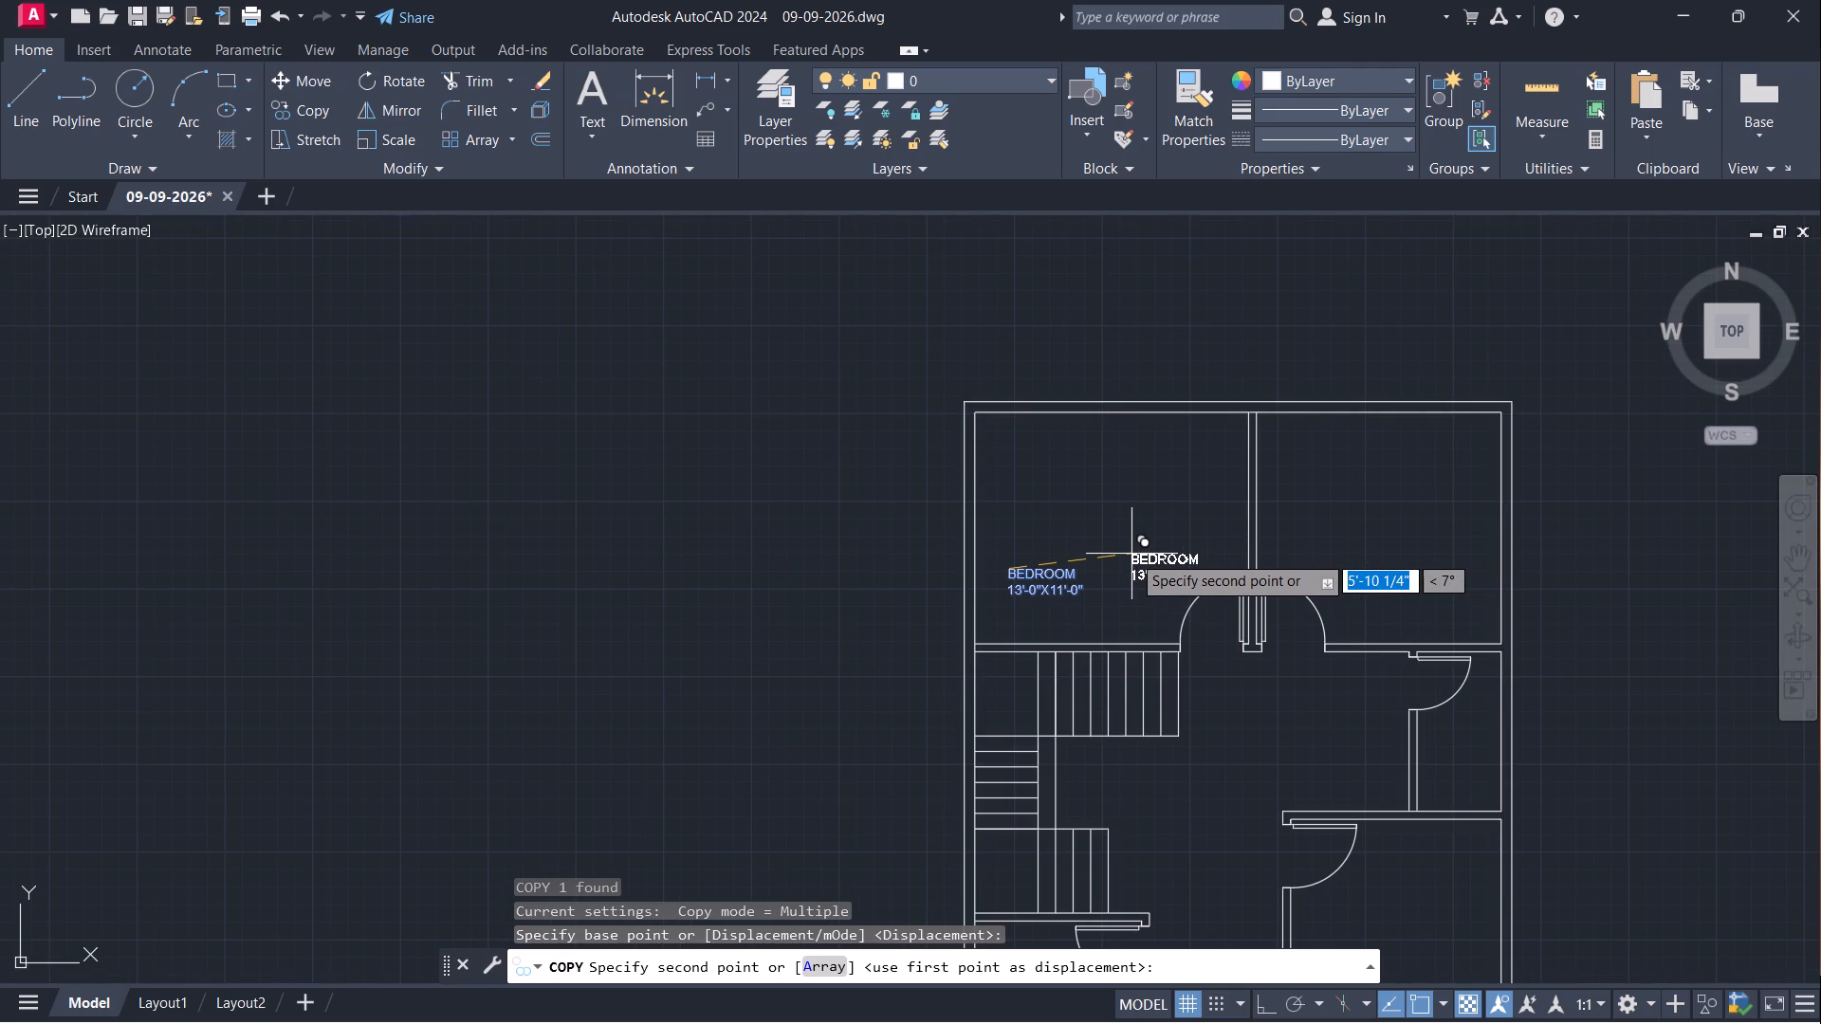
pyautogui.scroll(-2, 1131, 554)
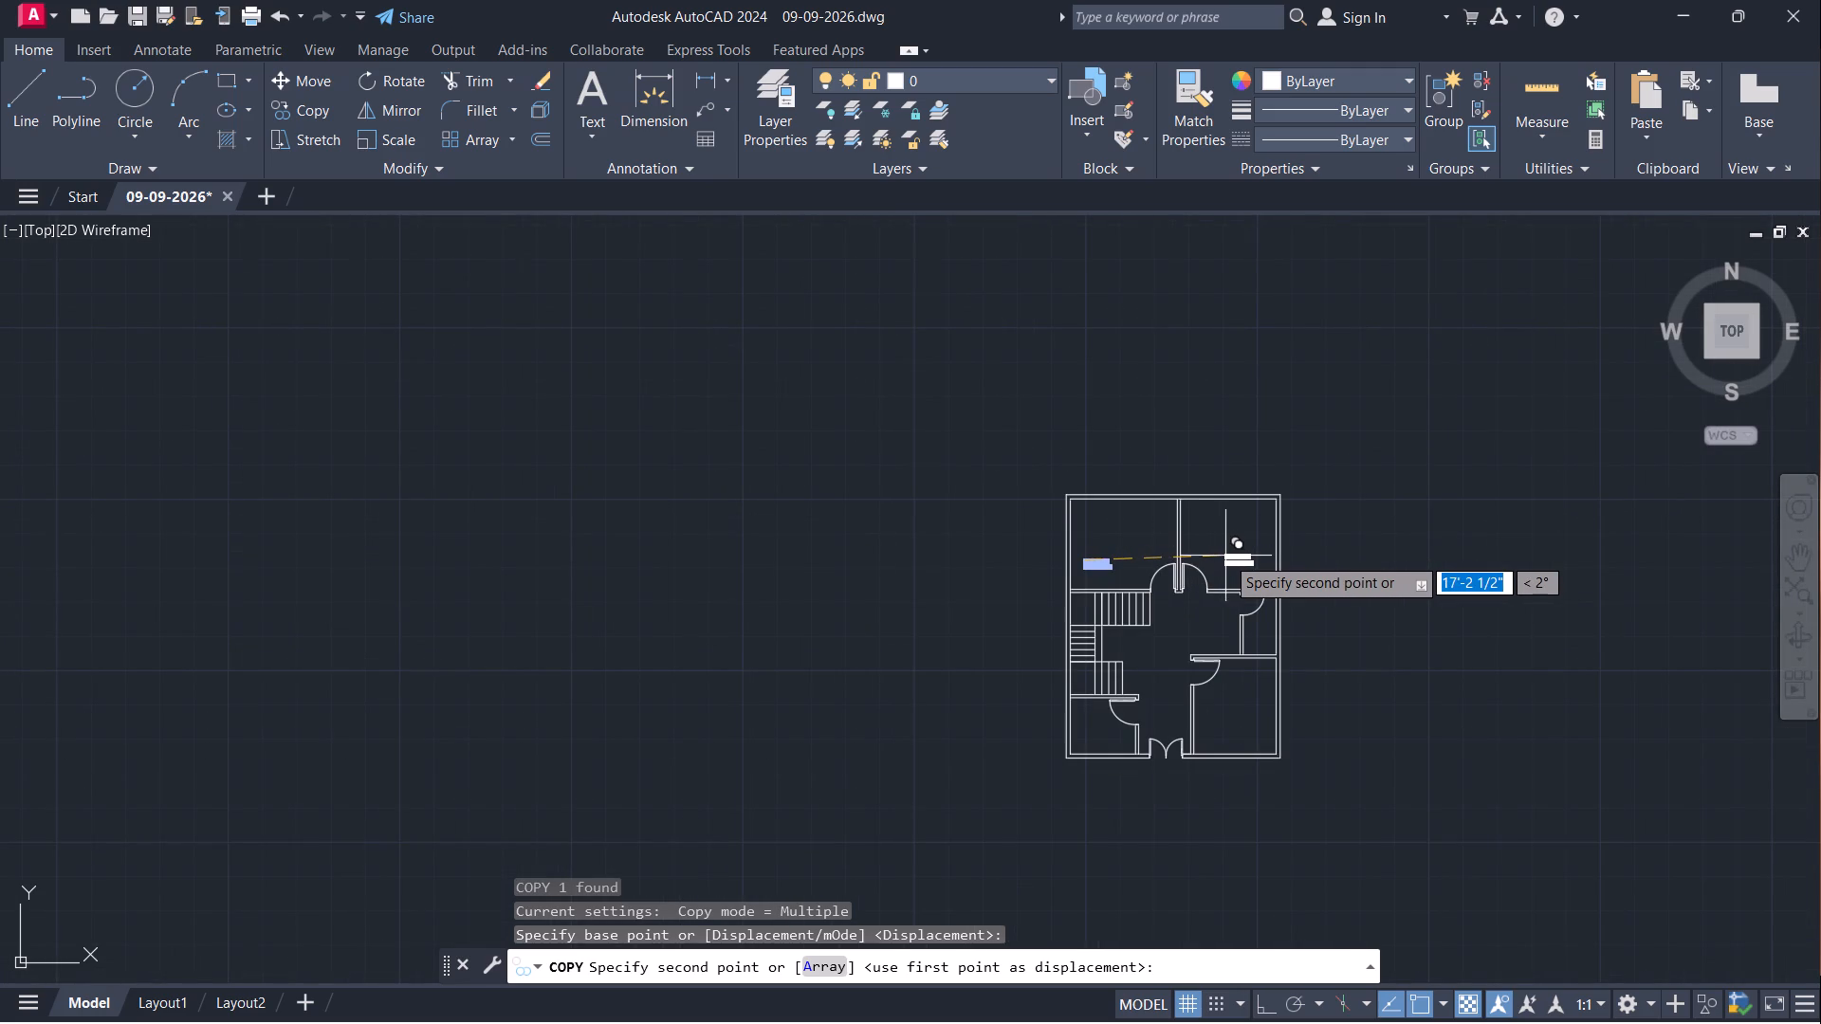
pyautogui.press('F8')
pyautogui.scroll(4, 1219, 560)
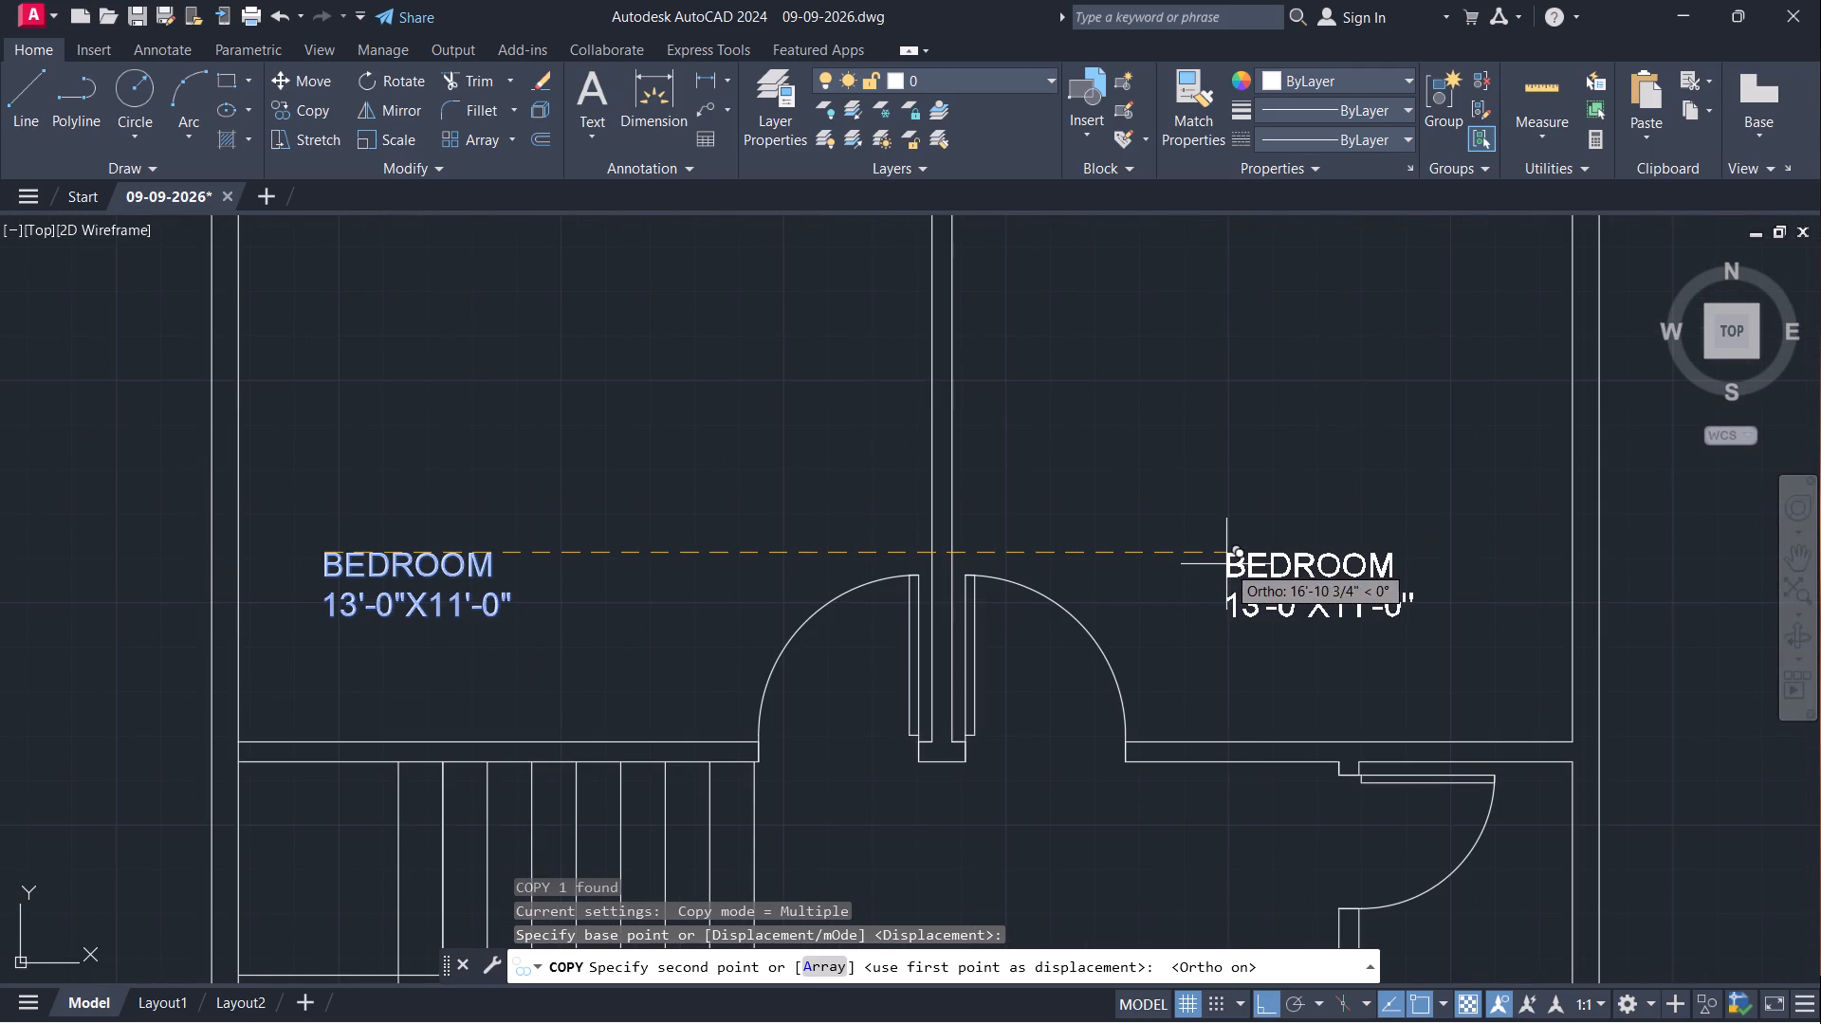
pyautogui.click(1226, 564)
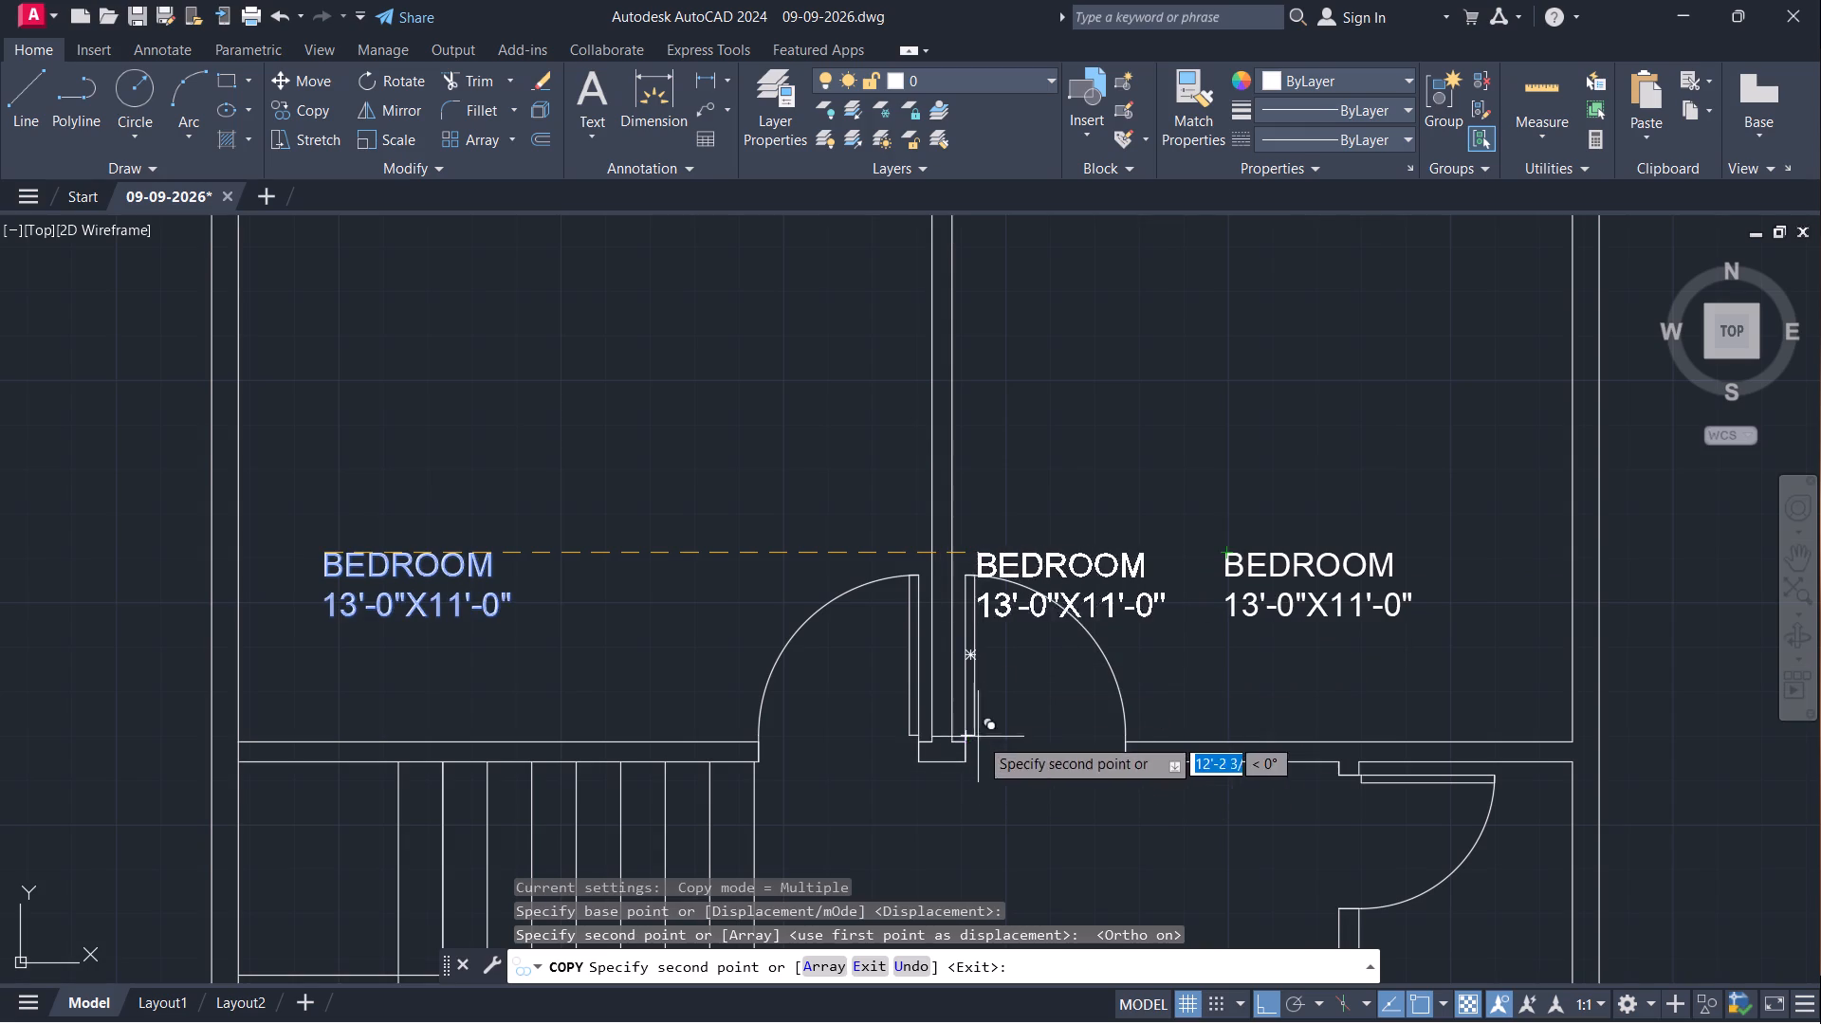
# Place further copies of the label, without the orthogonal constraint, in the central hall and the small middle-right room.
pyautogui.press('F8')
pyautogui.scroll(-3, 1039, 675)
pyautogui.scroll(2, 985, 757)
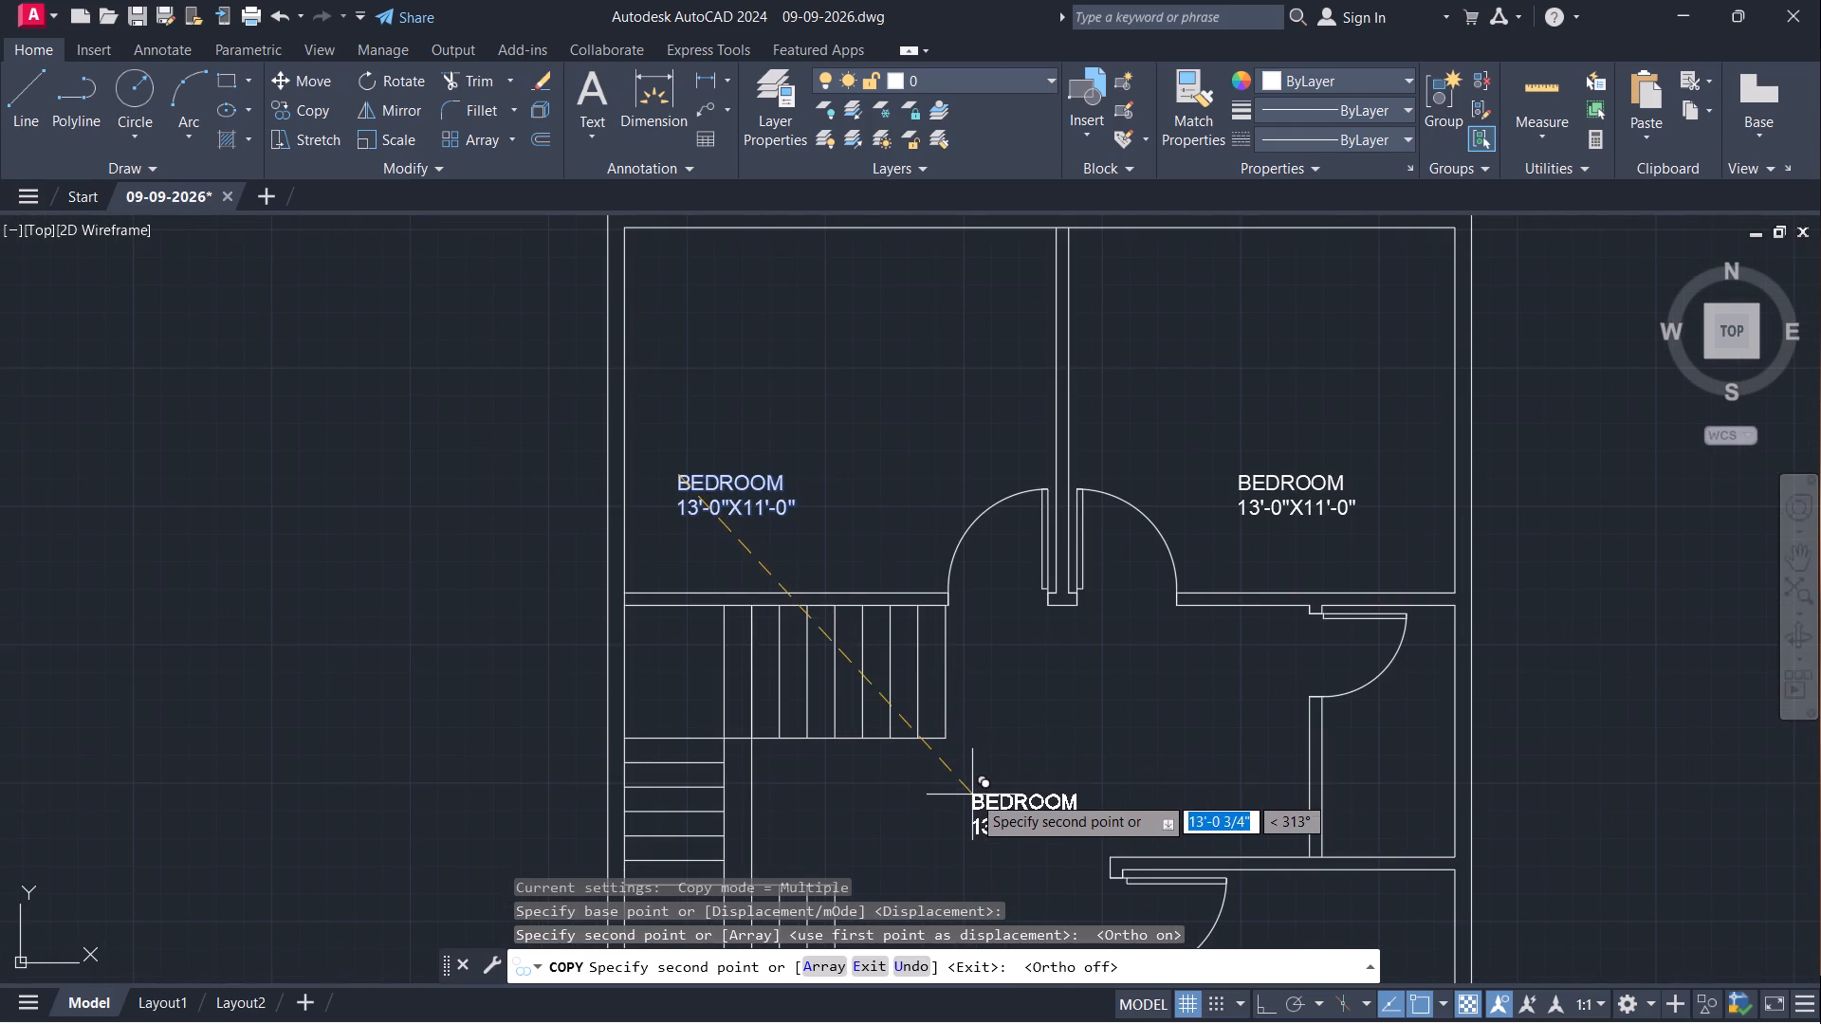
pyautogui.moveTo(973, 791); pyautogui.dragTo(1027, 684, button='middle')
pyautogui.click(1073, 641)
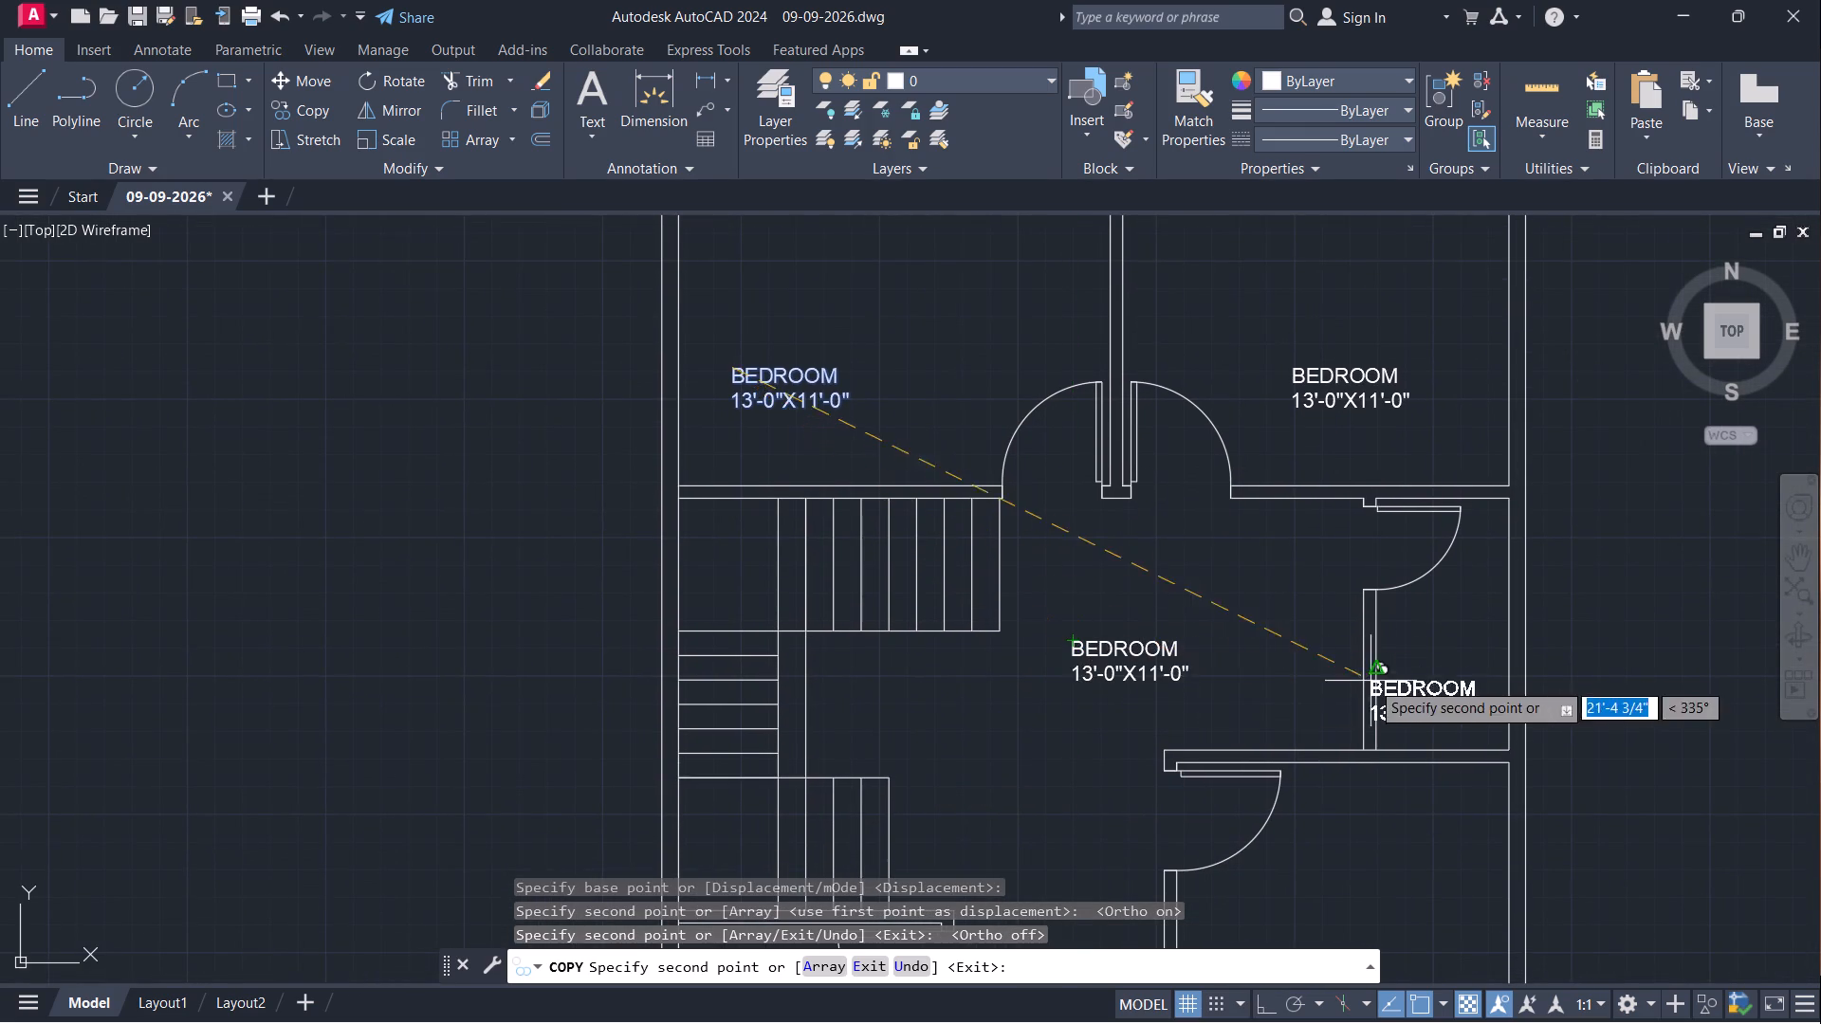
pyautogui.scroll(2, 1410, 656)
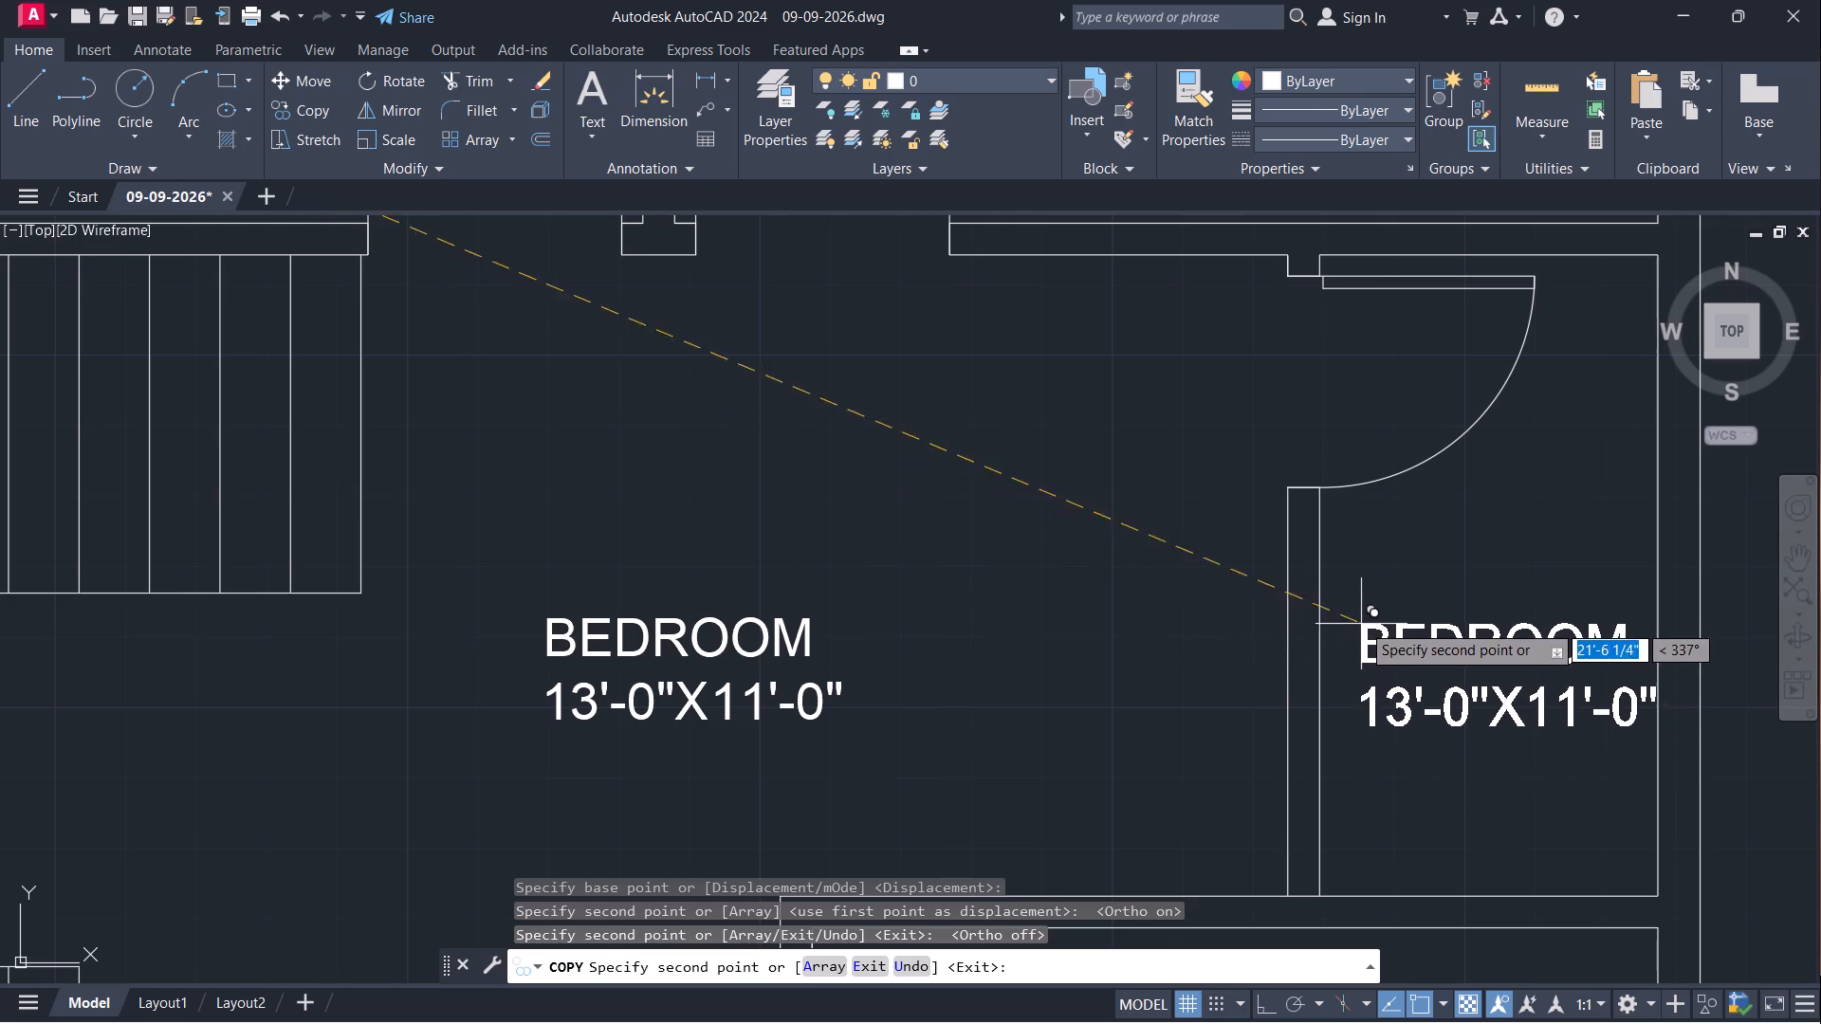
pyautogui.click(1354, 533)
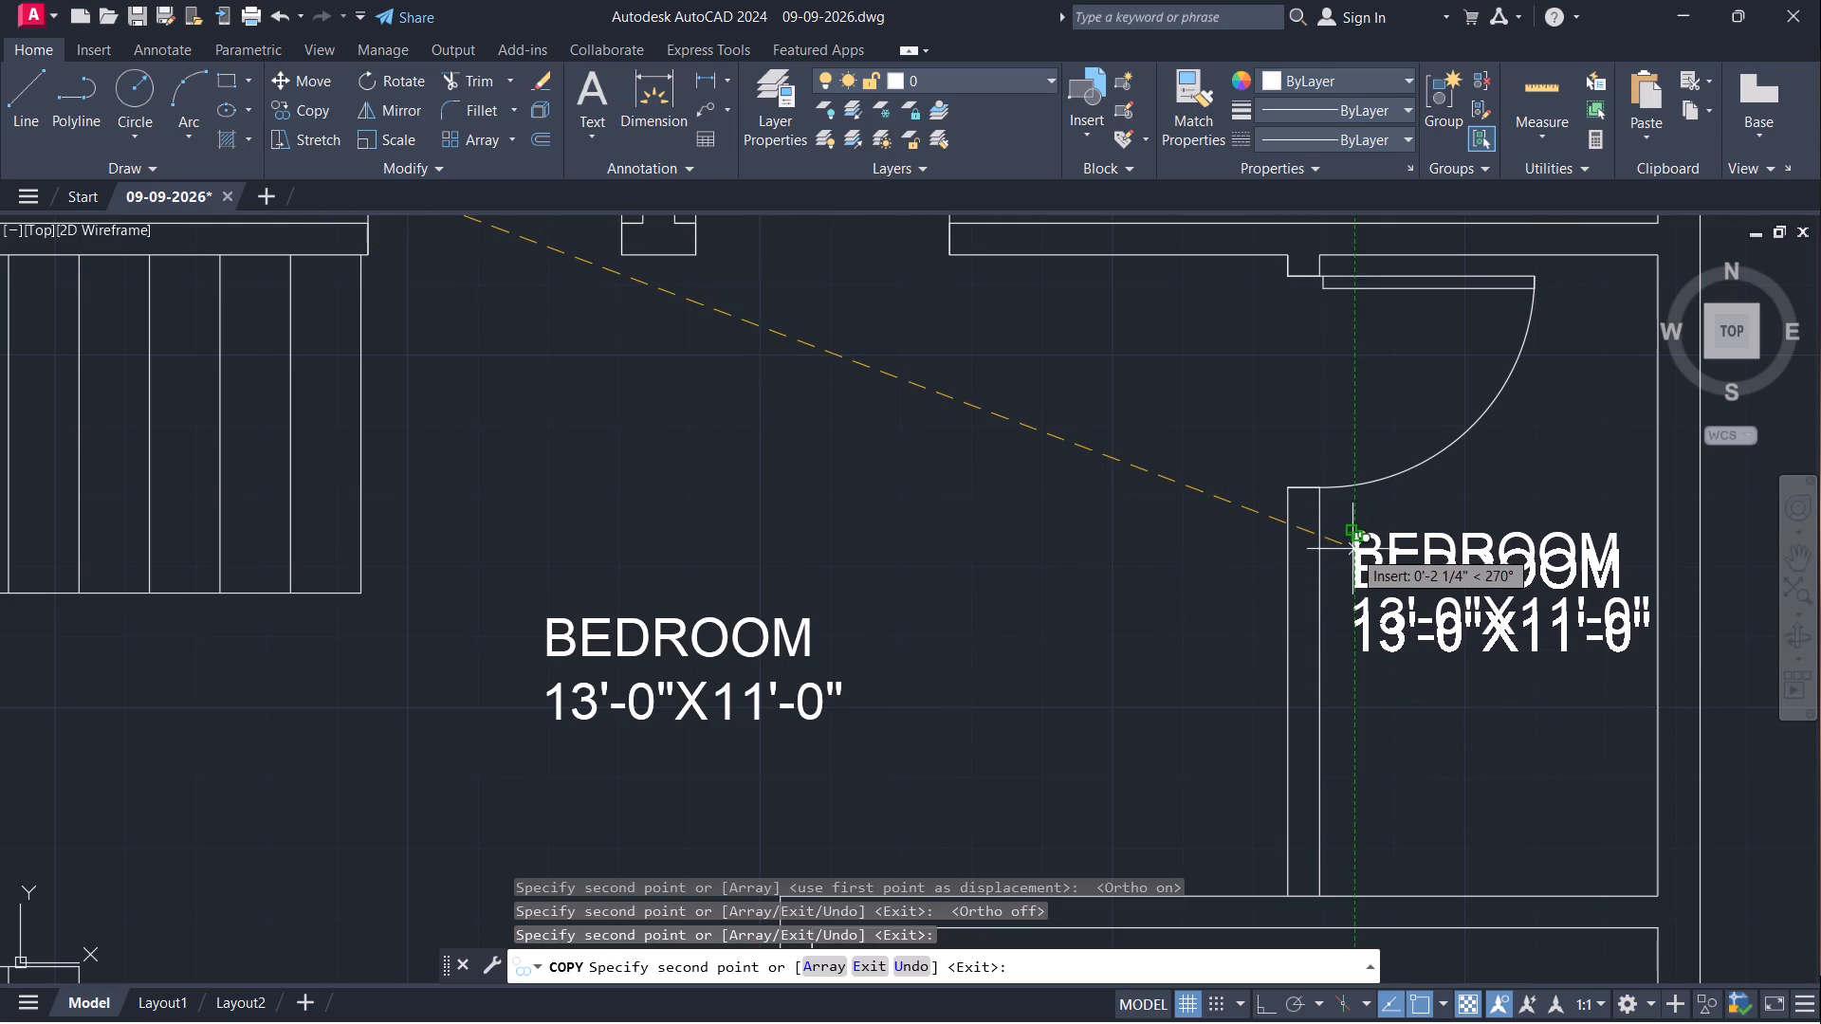
# Place three more label copies in the lower-right room, the entrance area above the double door, and the lower-left room.
pyautogui.scroll(-2, 1343, 524)
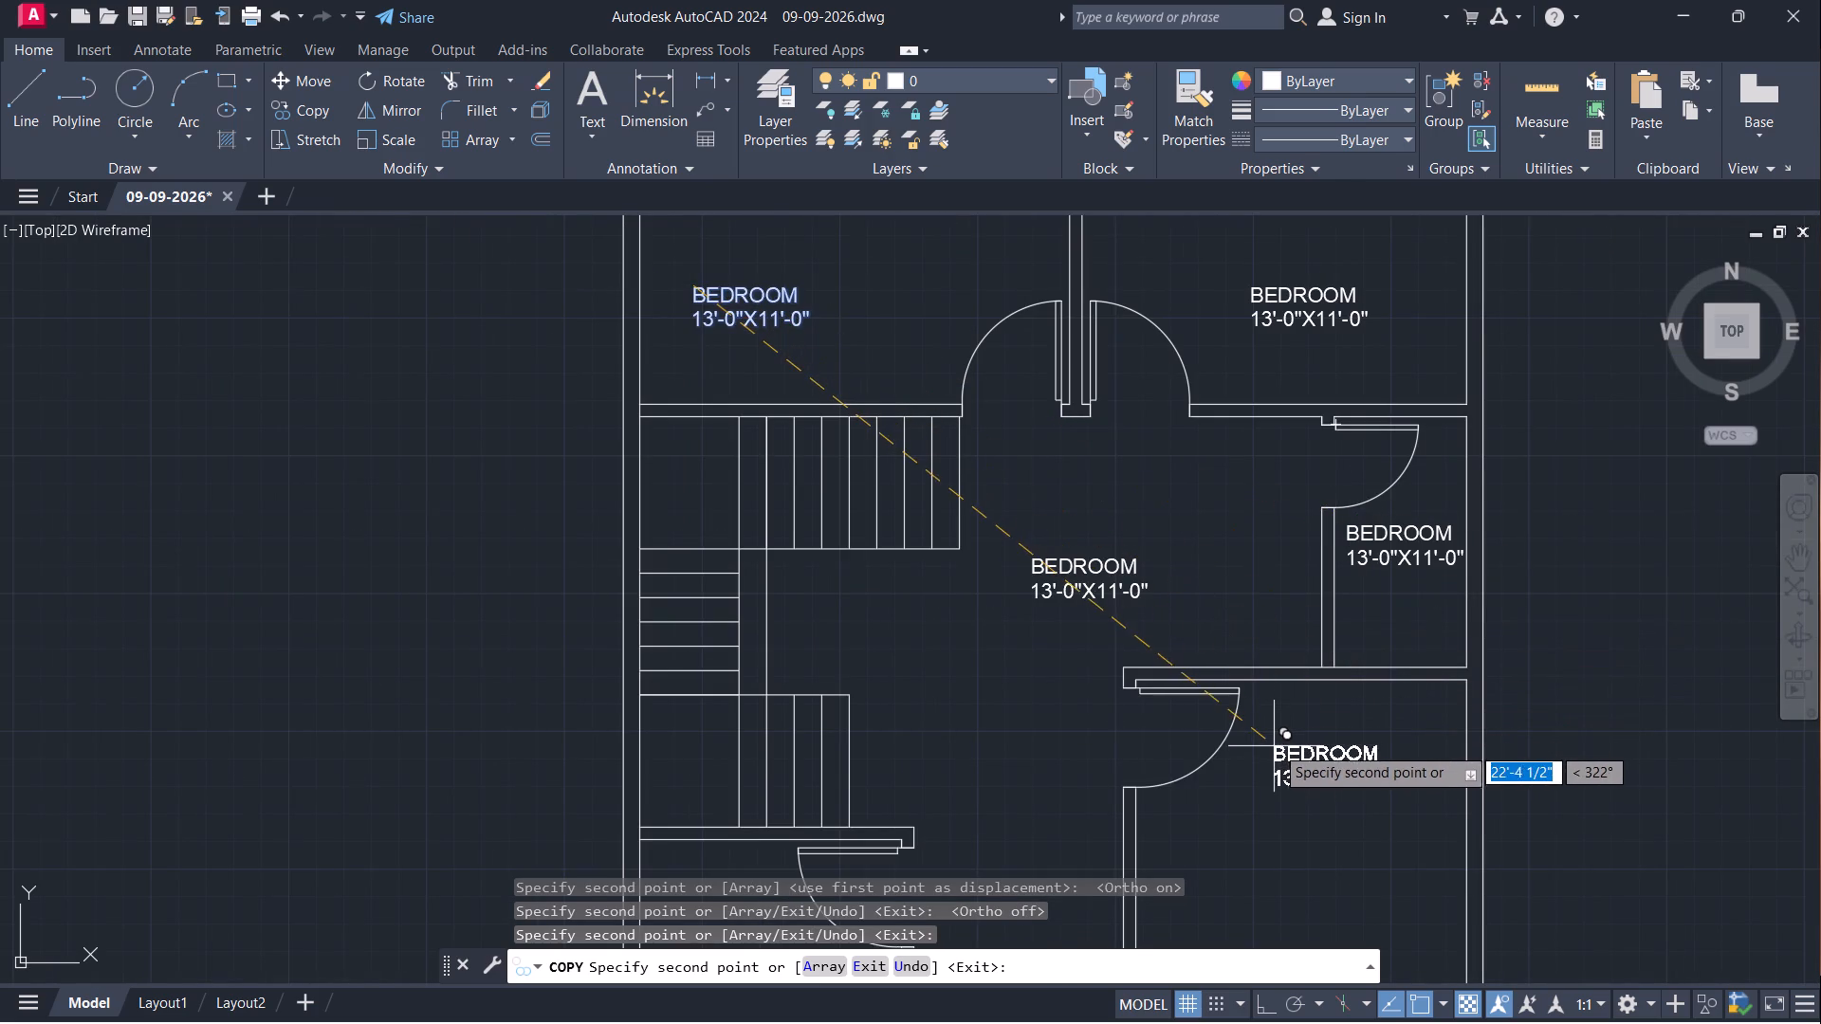
pyautogui.click(1278, 731)
pyautogui.moveTo(955, 745); pyautogui.dragTo(996, 547, button='middle')
pyautogui.click(1018, 728)
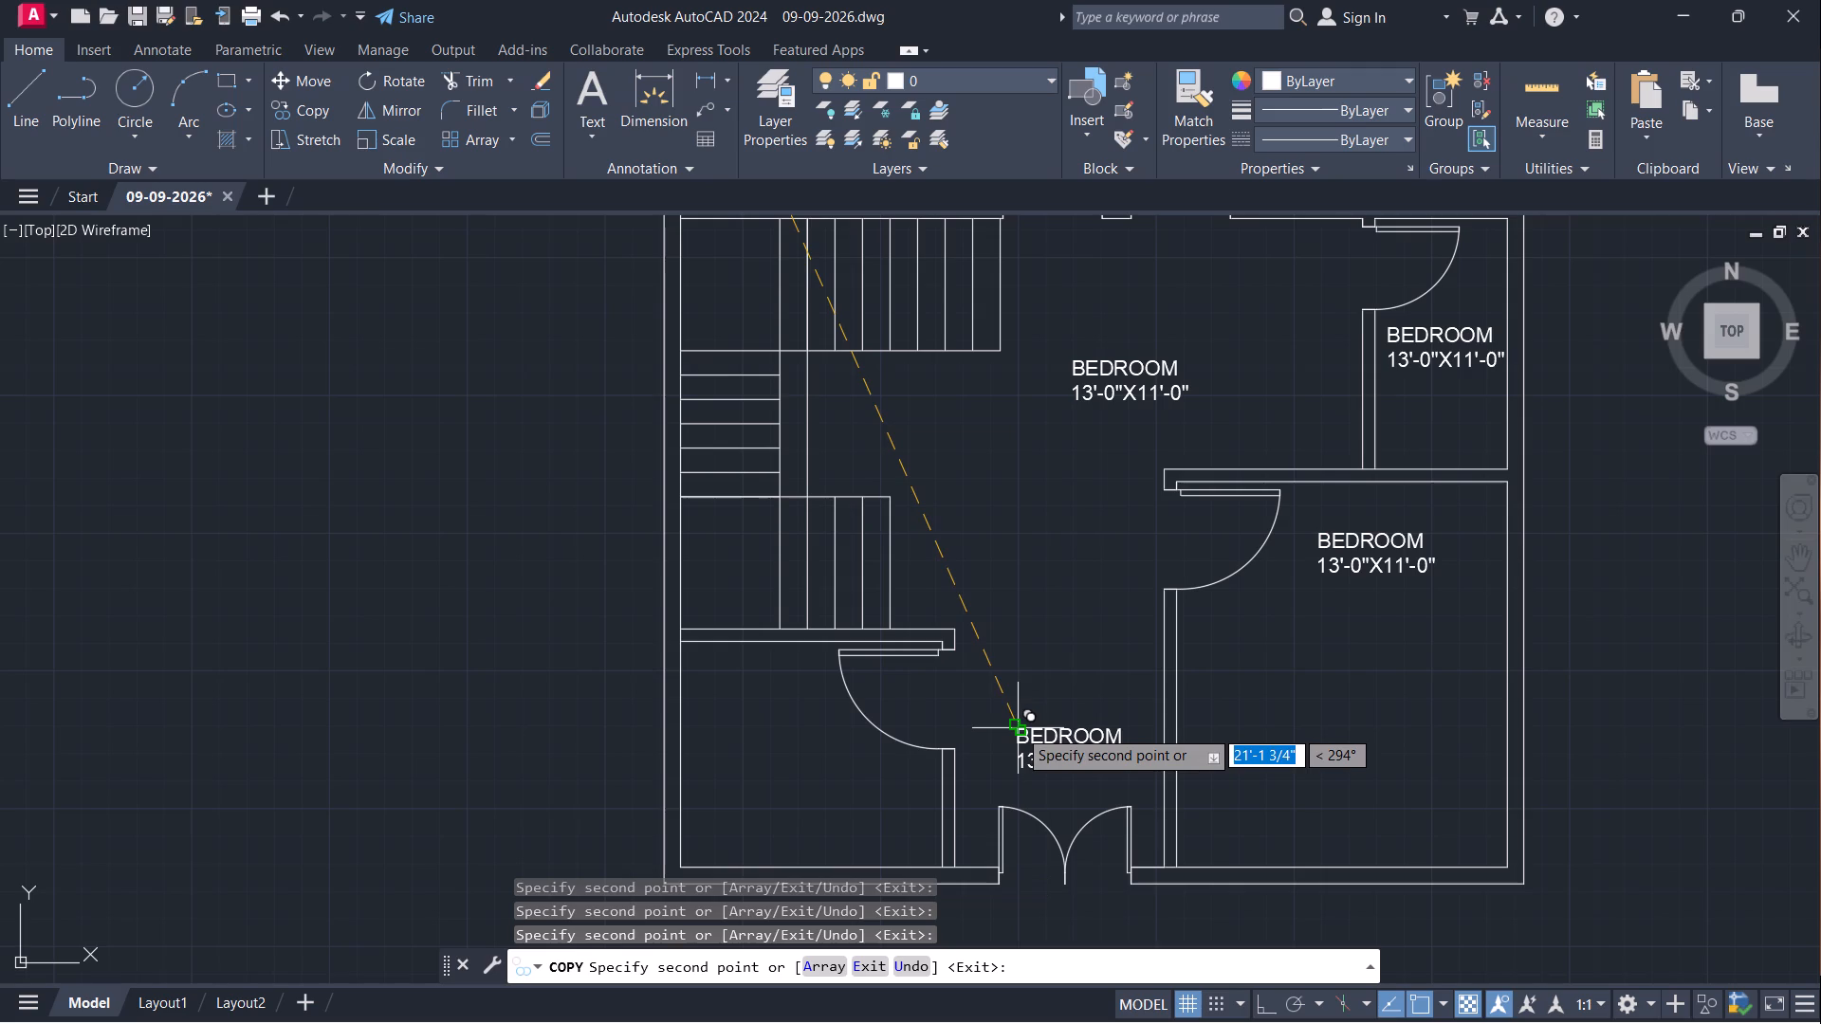
pyautogui.click(768, 749)
pyautogui.press('Escape')
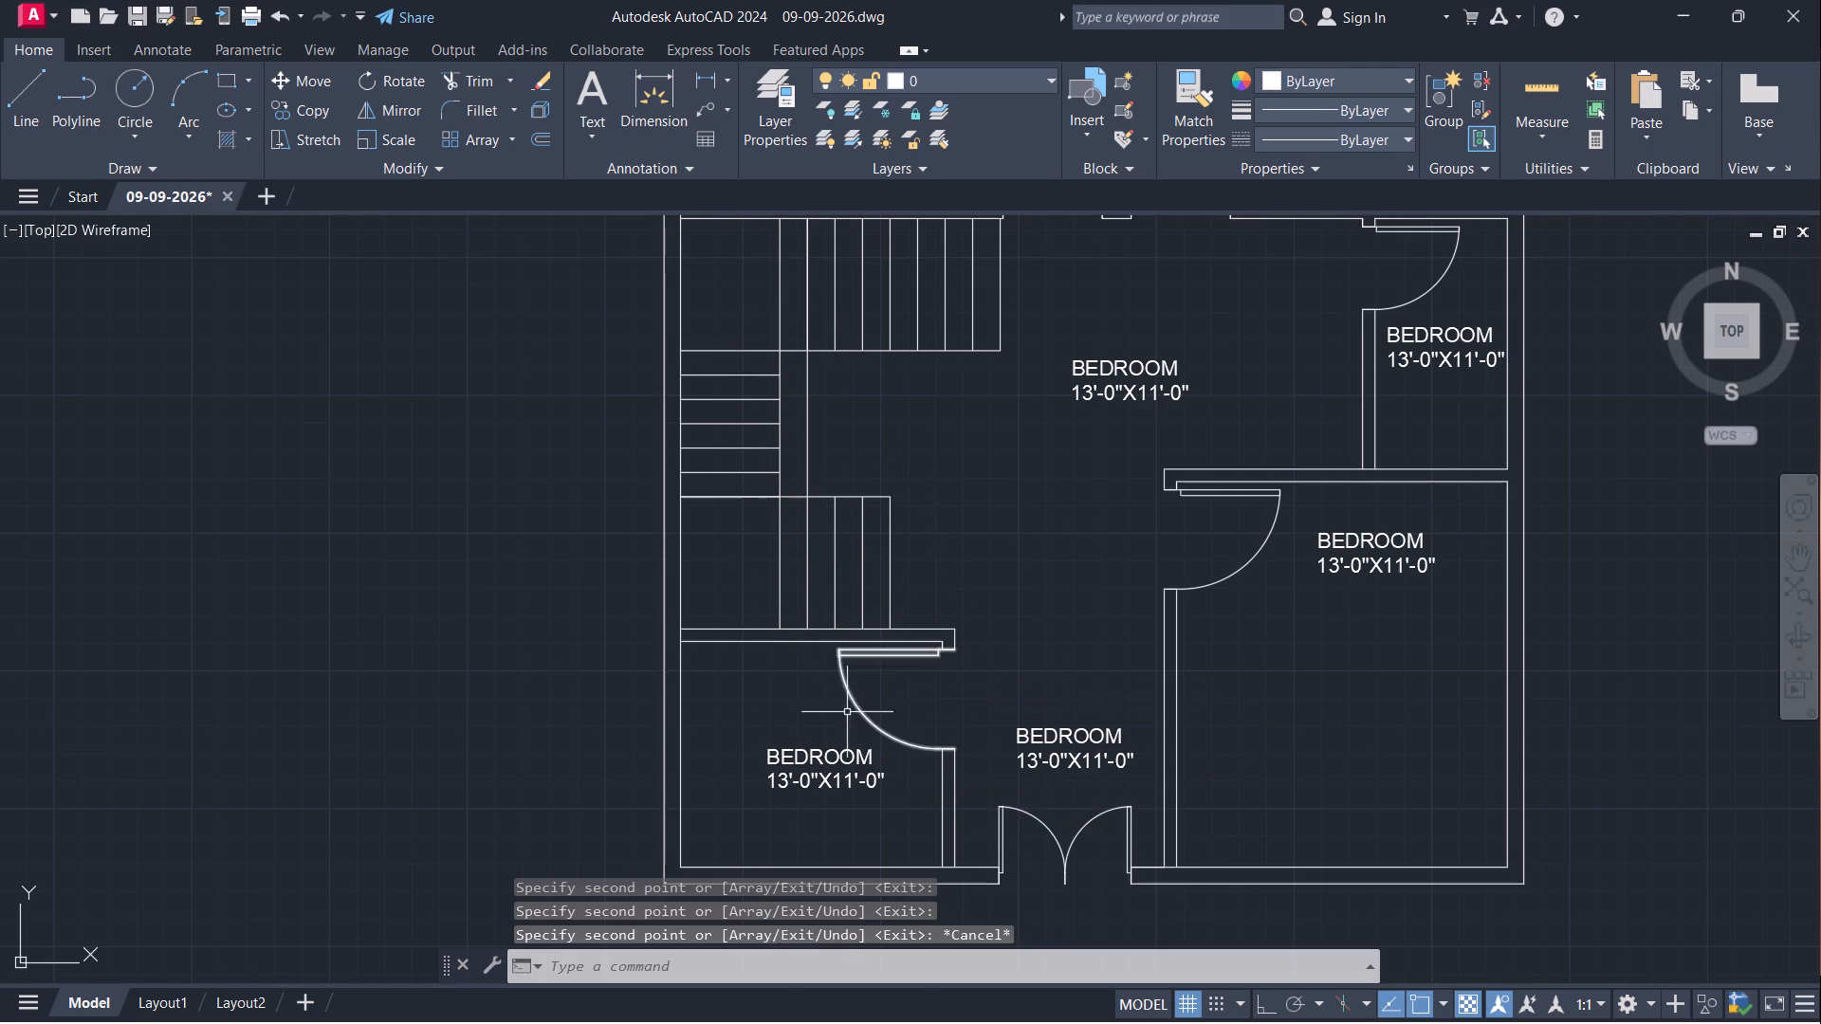
# Replace the lower-left room's BEDROOM label text with KITCHEN and 7-11"X6'-10' on a second line.
pyautogui.doubleClick(819, 758)
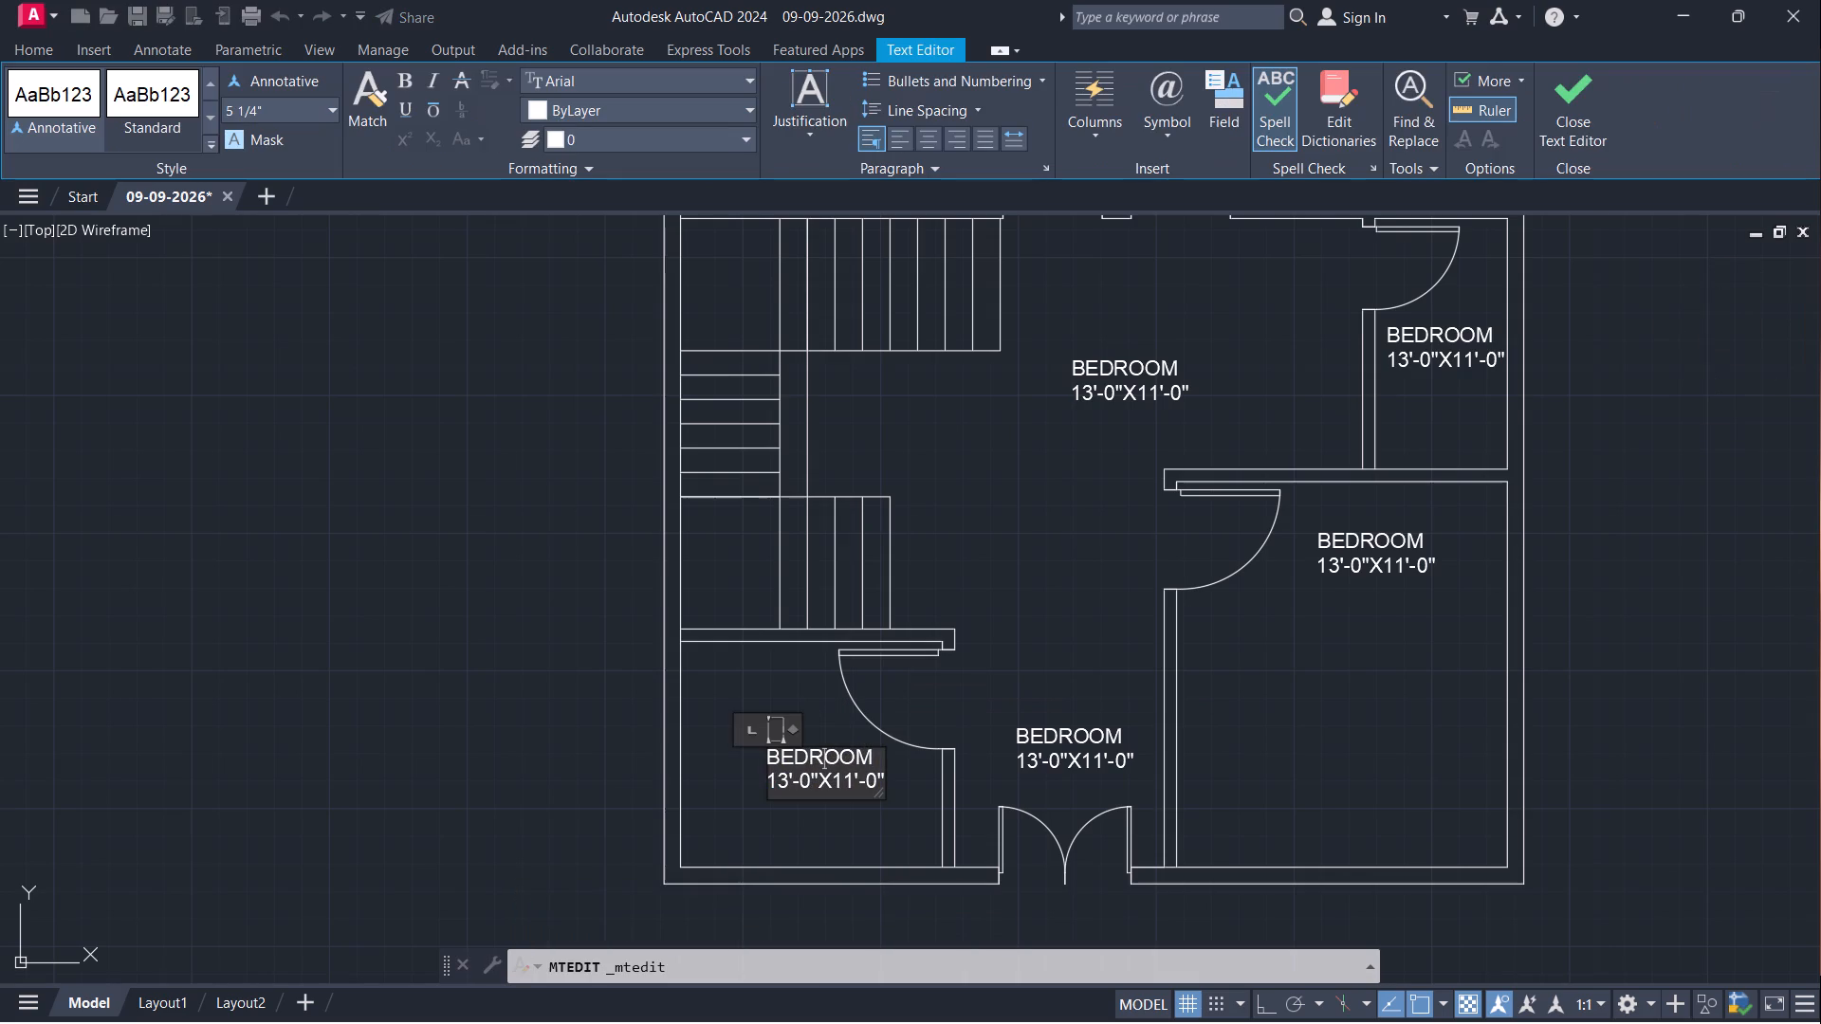
pyautogui.press('Right')
pyautogui.press('Right')
pyautogui.press('Right')
pyautogui.press('Right')
pyautogui.press('Right')
pyautogui.press('Right')
pyautogui.press('Right')
pyautogui.press('Right')
pyautogui.press('Right')
pyautogui.press('Right')
pyautogui.press('Right')
pyautogui.press('Right')
pyautogui.press('Right')
pyautogui.press('Right')
pyautogui.press('Right')
pyautogui.press('Right')
pyautogui.press('Right')
pyautogui.press('Right')
pyautogui.press('Right')
pyautogui.press('Right')
pyautogui.press('BackSpace')
pyautogui.press('BackSpace')
pyautogui.press('BackSpace')
pyautogui.press('BackSpace')
pyautogui.press('BackSpace')
pyautogui.press('BackSpace')
pyautogui.press('BackSpace')
pyautogui.press('BackSpace')
pyautogui.press('BackSpace')
pyautogui.press('BackSpace')
pyautogui.press('BackSpace')
pyautogui.press('BackSpace')
pyautogui.press('BackSpace')
pyautogui.press('BackSpace')
pyautogui.press('BackSpace')
pyautogui.press('BackSpace')
pyautogui.press('BackSpace')
pyautogui.press('BackSpace')
pyautogui.press('BackSpace')
pyautogui.press('BackSpace')
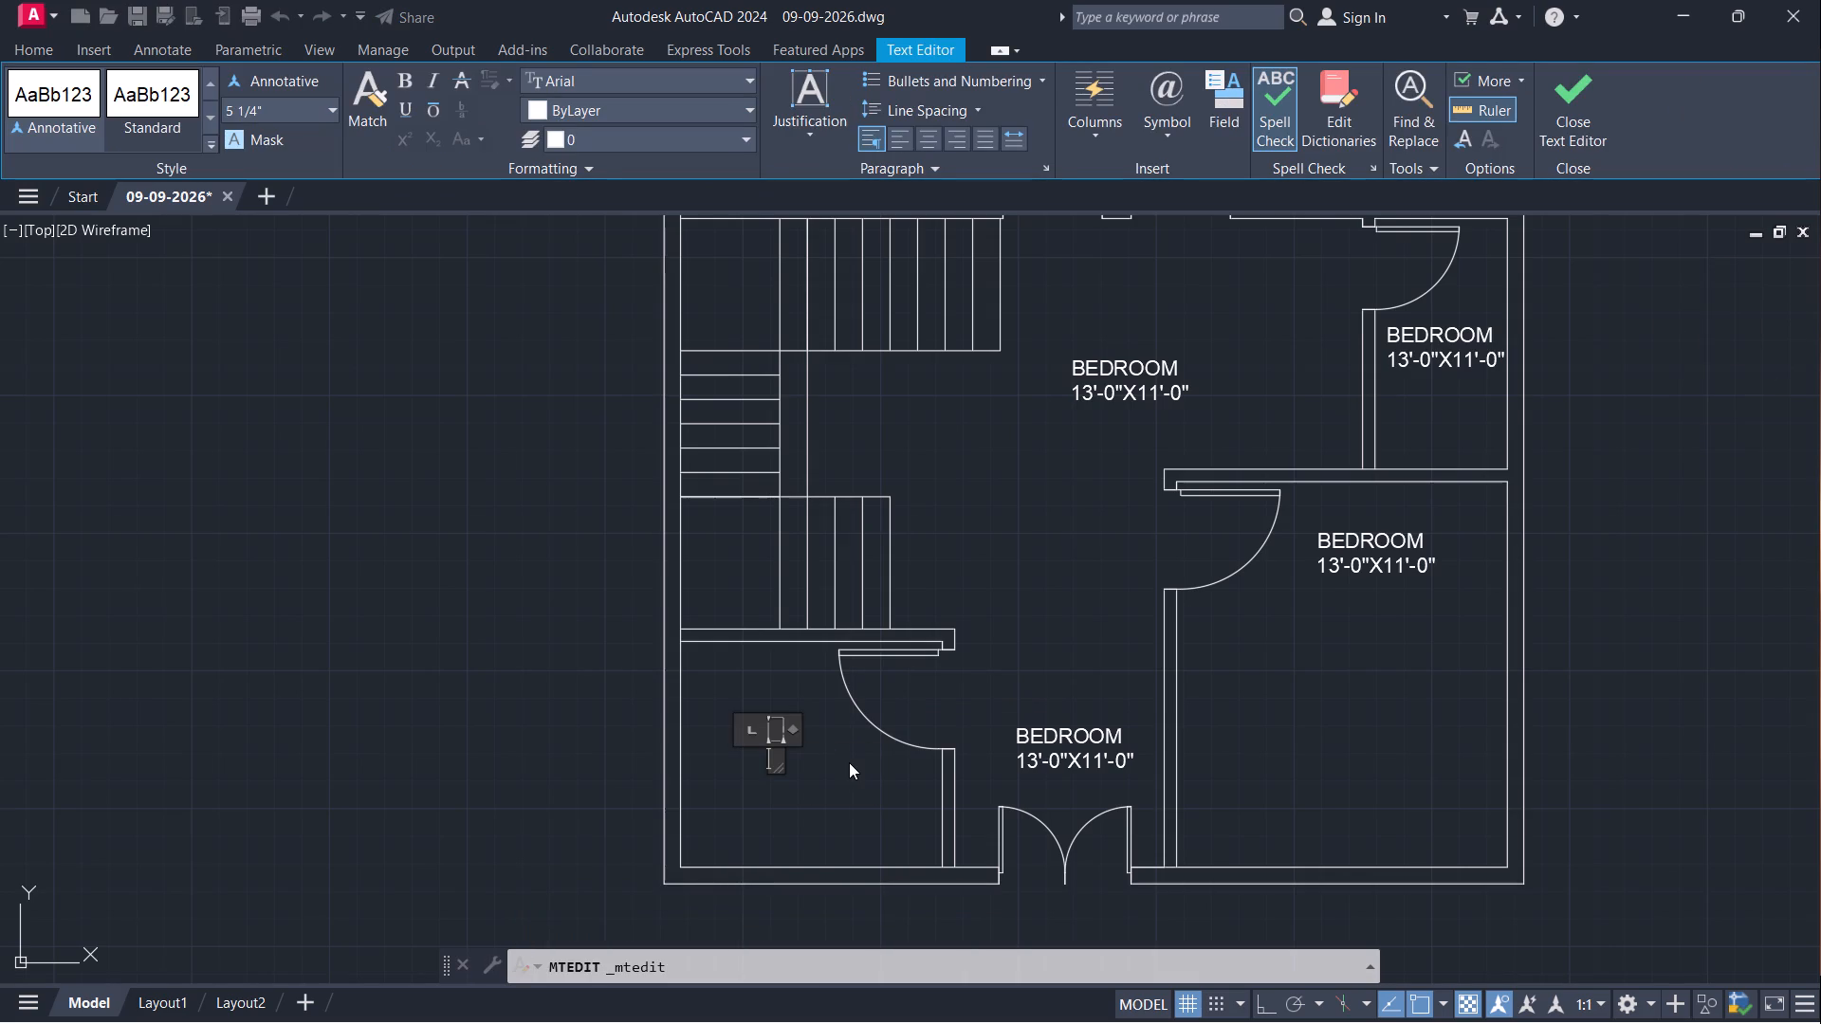
pyautogui.write('KITCHEN')
pyautogui.press('Return')
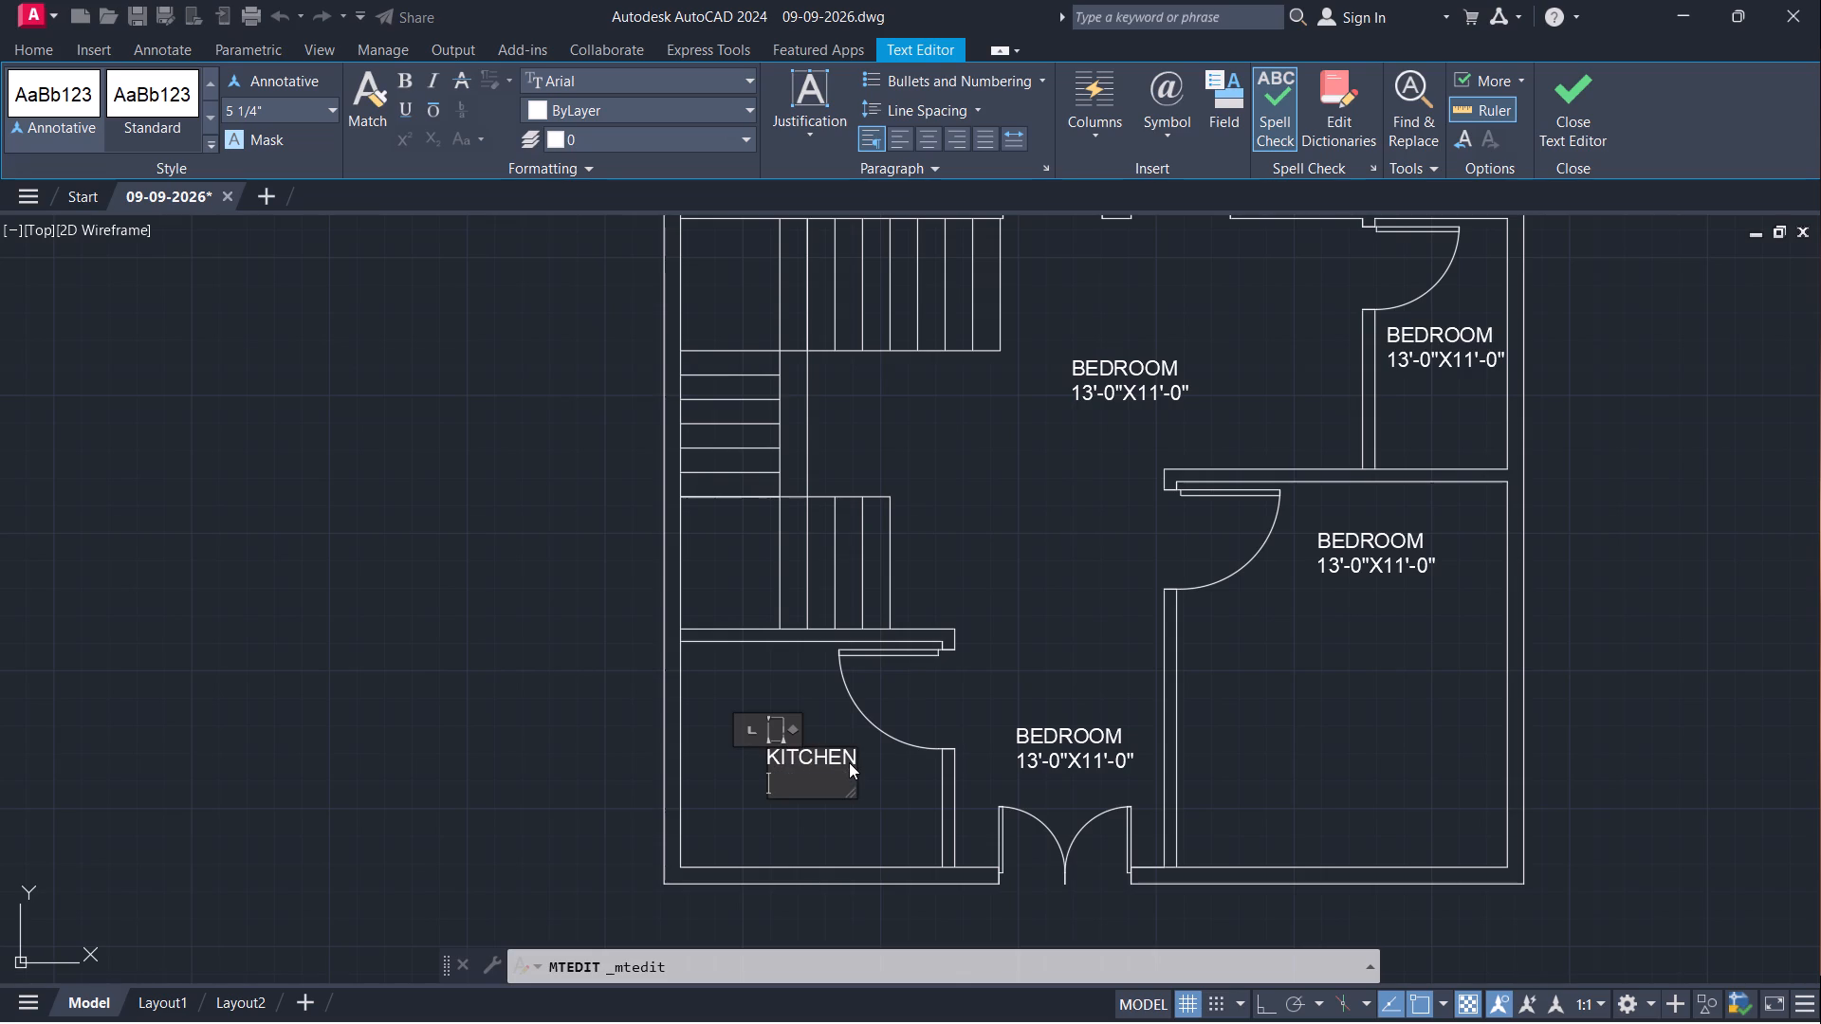
pyautogui.write('7-')
pyautogui.write('11')
pyautogui.hotkey('shift', '"')
pyautogui.press('x')
pyautogui.write("6'-10")
pyautogui.press("'")
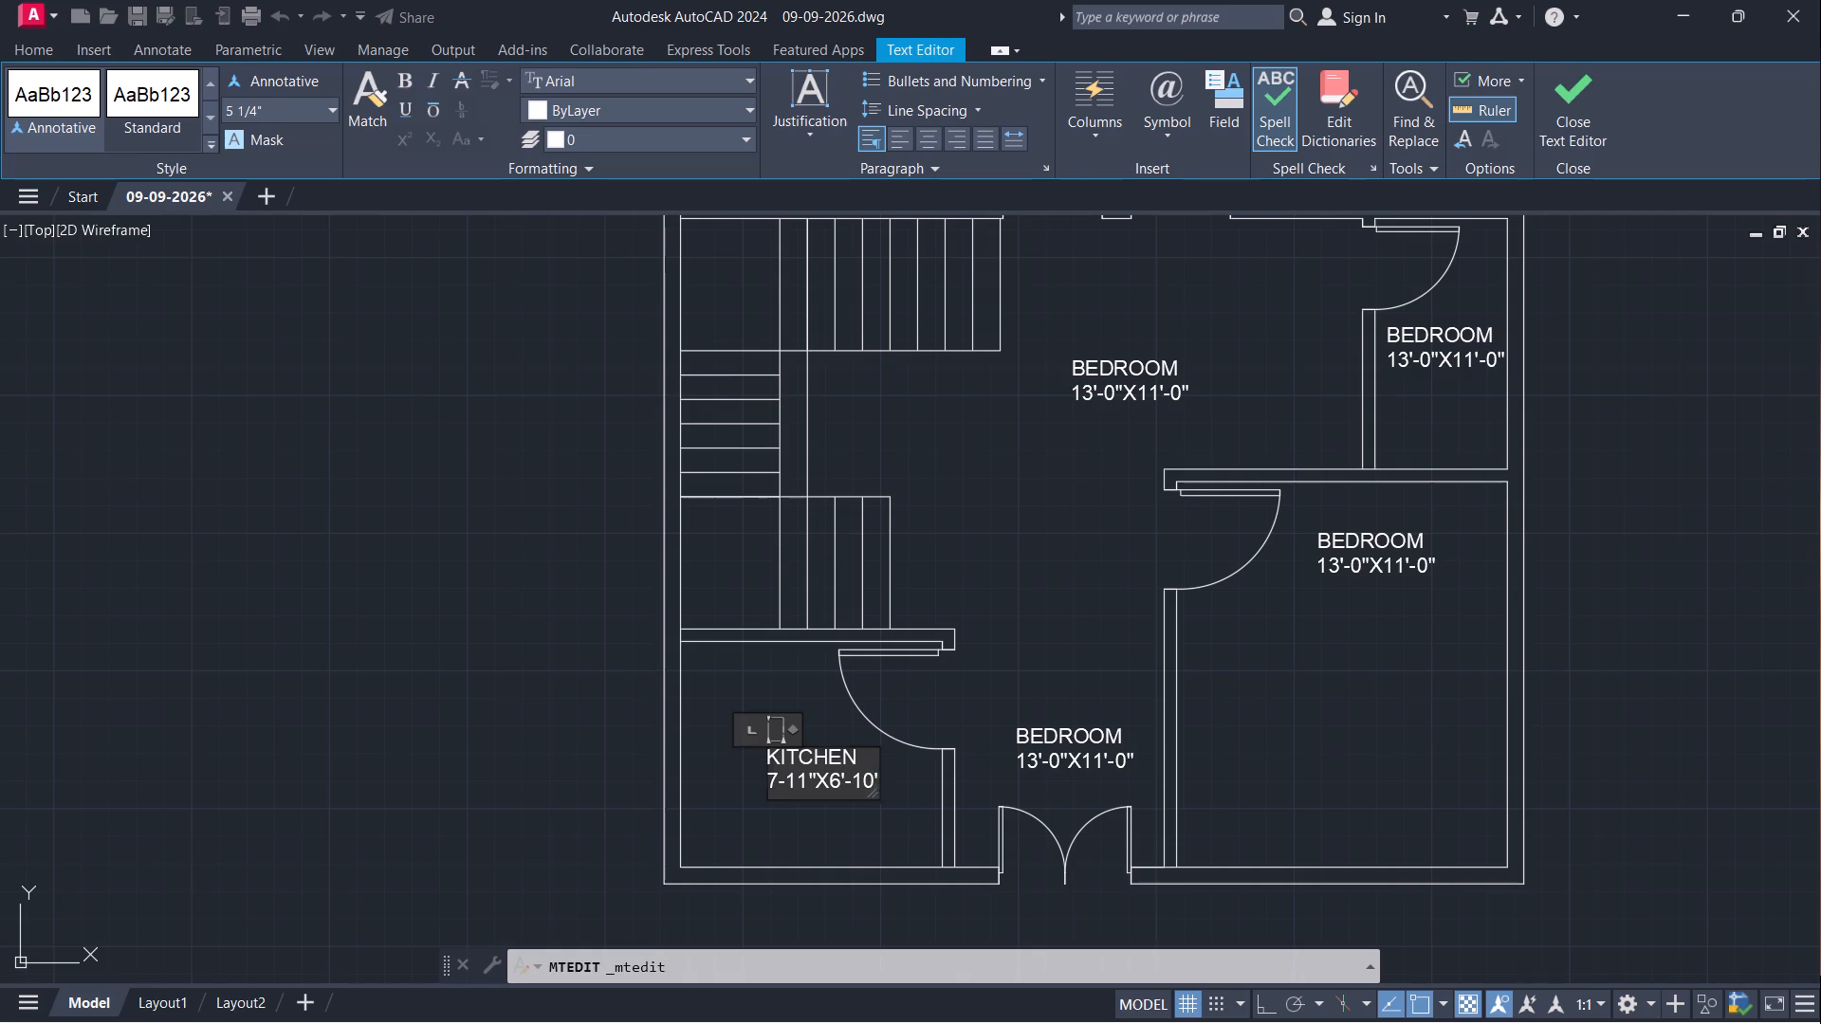
pyautogui.click(891, 818)
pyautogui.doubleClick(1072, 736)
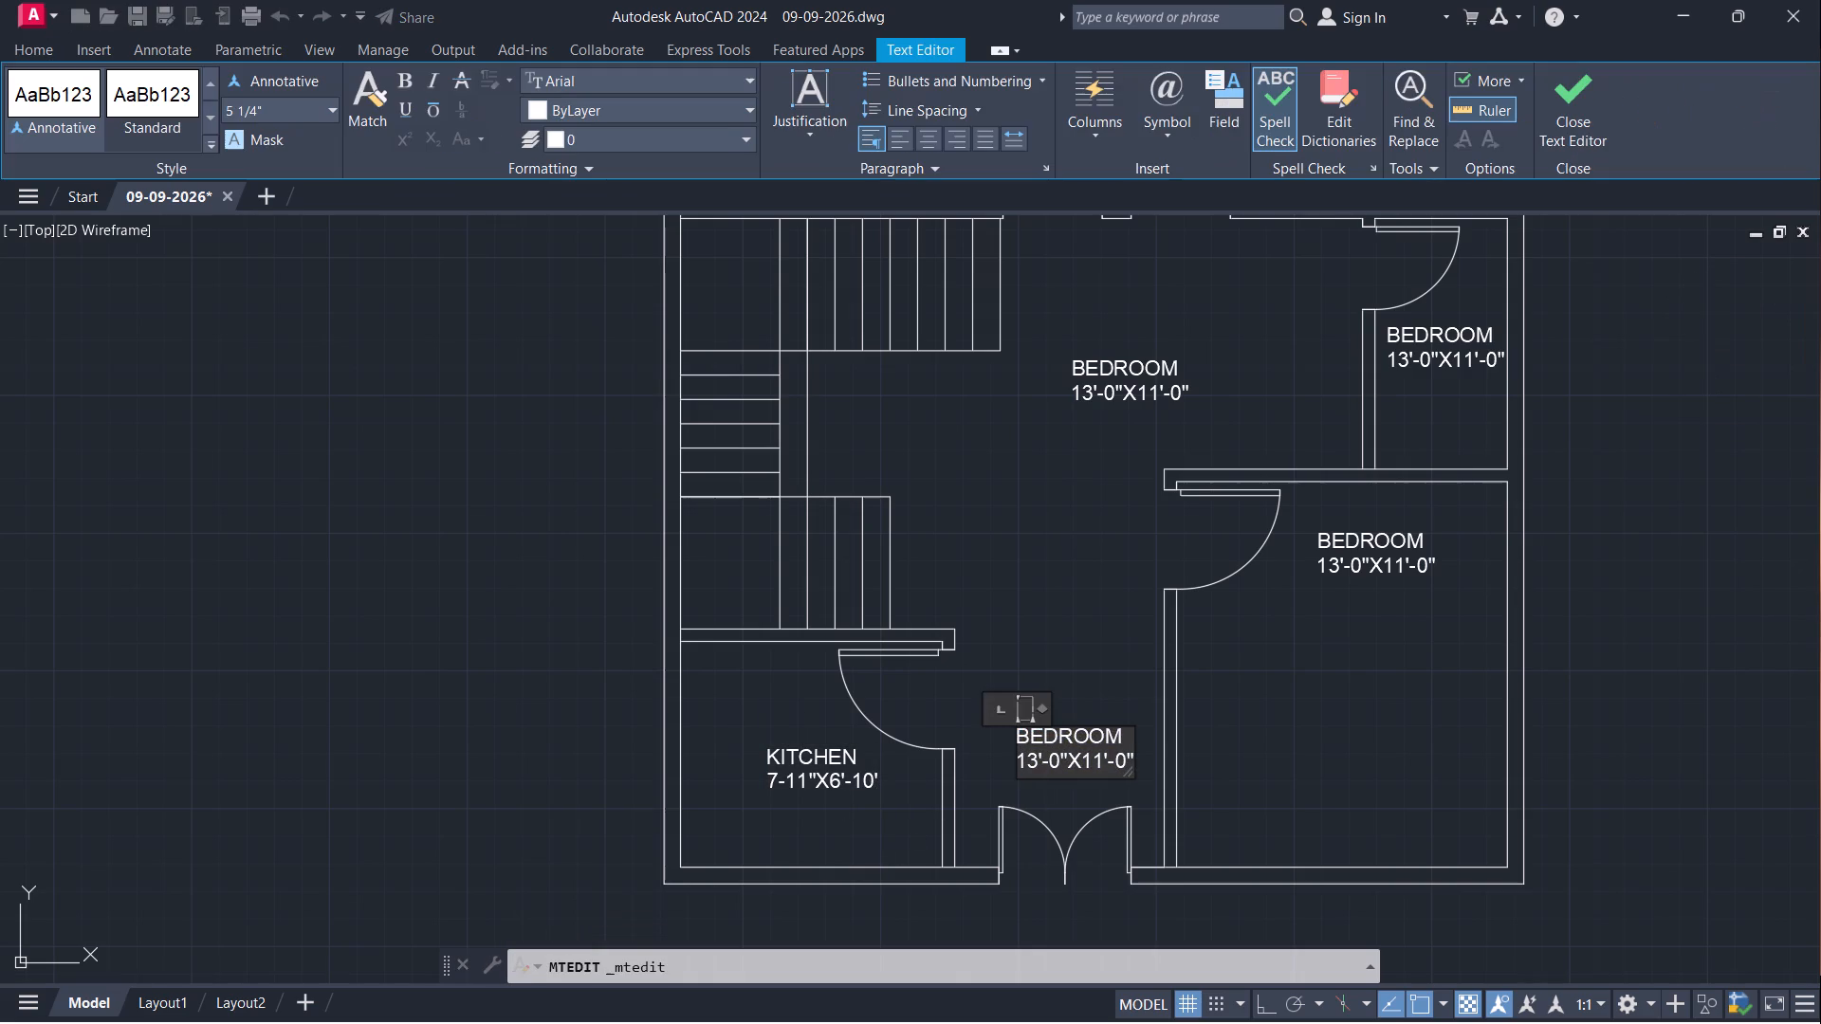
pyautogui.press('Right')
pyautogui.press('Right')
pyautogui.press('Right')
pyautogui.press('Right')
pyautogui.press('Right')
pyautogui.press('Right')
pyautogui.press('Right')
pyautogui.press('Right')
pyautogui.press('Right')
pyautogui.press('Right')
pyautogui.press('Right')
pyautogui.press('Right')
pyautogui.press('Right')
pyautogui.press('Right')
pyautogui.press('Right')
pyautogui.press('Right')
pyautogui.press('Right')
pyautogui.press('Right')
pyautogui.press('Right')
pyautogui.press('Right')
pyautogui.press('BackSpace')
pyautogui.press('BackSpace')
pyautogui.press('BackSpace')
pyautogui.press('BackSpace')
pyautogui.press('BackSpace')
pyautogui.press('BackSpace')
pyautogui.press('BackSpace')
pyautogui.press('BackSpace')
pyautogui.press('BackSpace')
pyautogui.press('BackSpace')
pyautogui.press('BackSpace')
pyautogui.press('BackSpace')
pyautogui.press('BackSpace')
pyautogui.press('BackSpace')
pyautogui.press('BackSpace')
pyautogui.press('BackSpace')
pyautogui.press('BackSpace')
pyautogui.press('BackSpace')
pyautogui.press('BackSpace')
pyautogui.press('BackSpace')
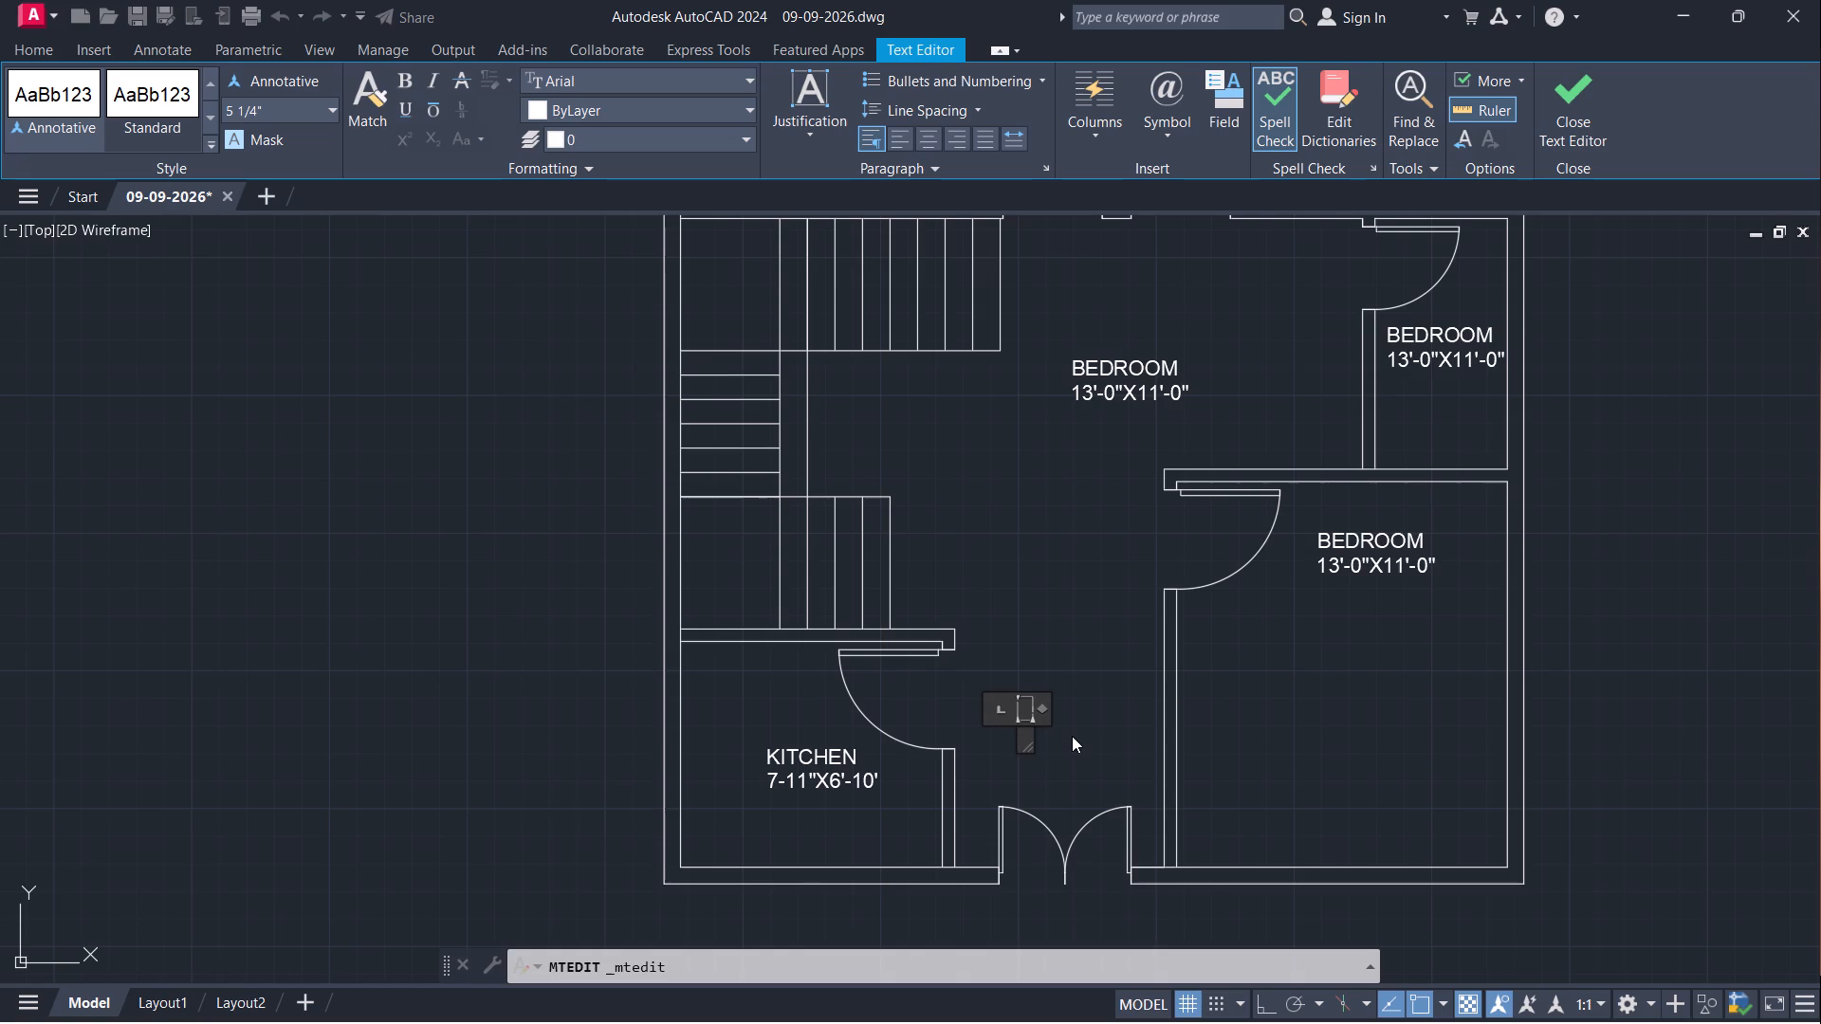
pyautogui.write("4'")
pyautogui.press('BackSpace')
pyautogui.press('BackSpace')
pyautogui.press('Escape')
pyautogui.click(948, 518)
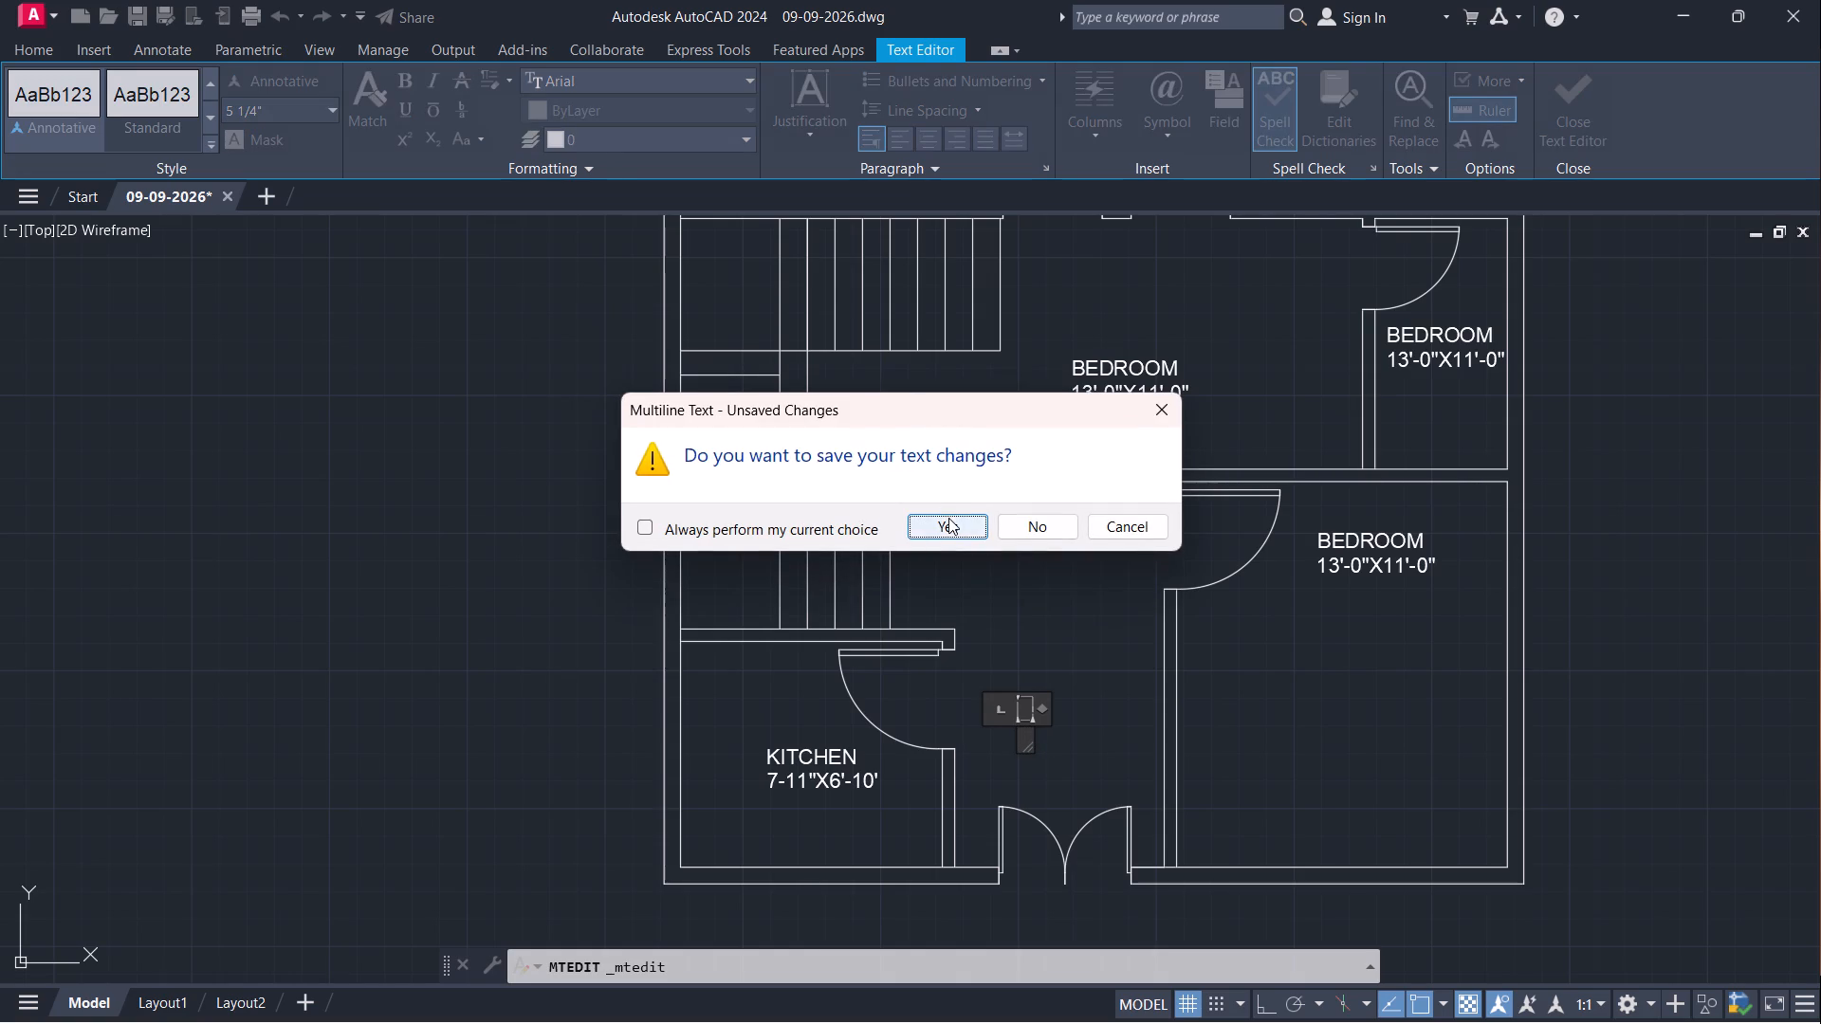
# Delete the BEDROOM label in the entrance area above the double door.
pyautogui.click(1089, 741)
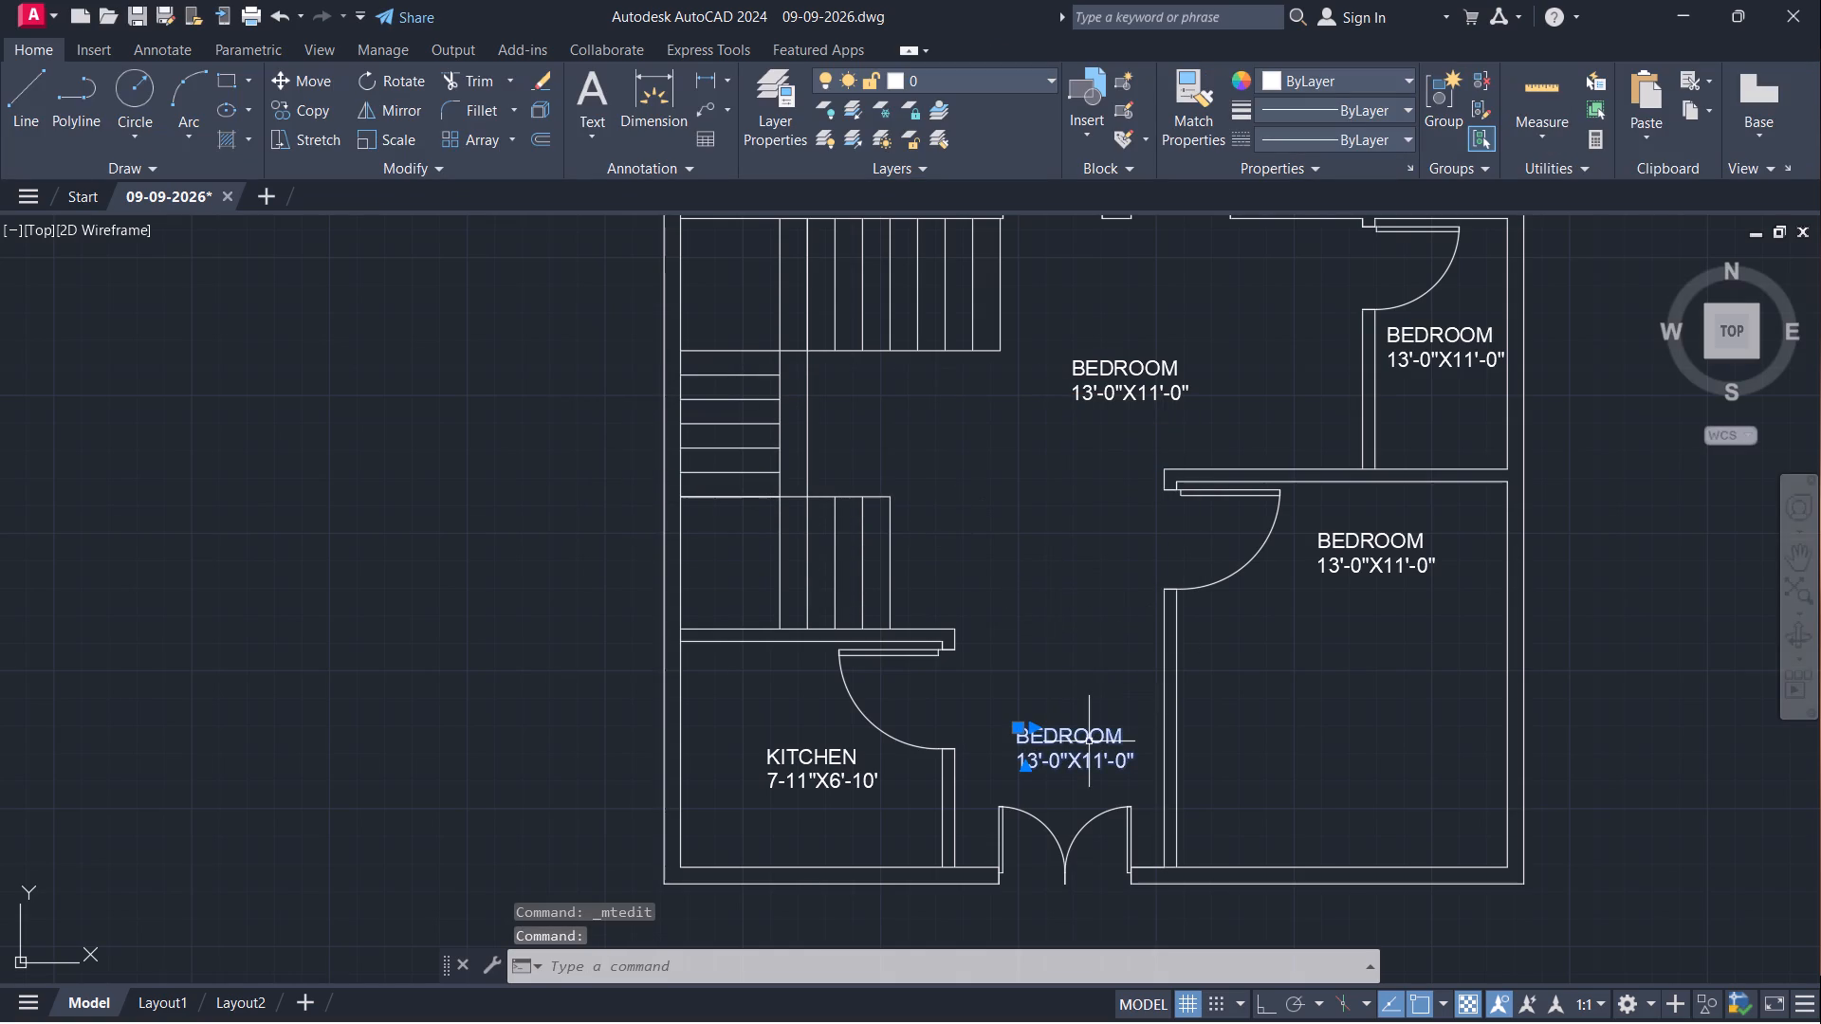
pyautogui.press('Delete')
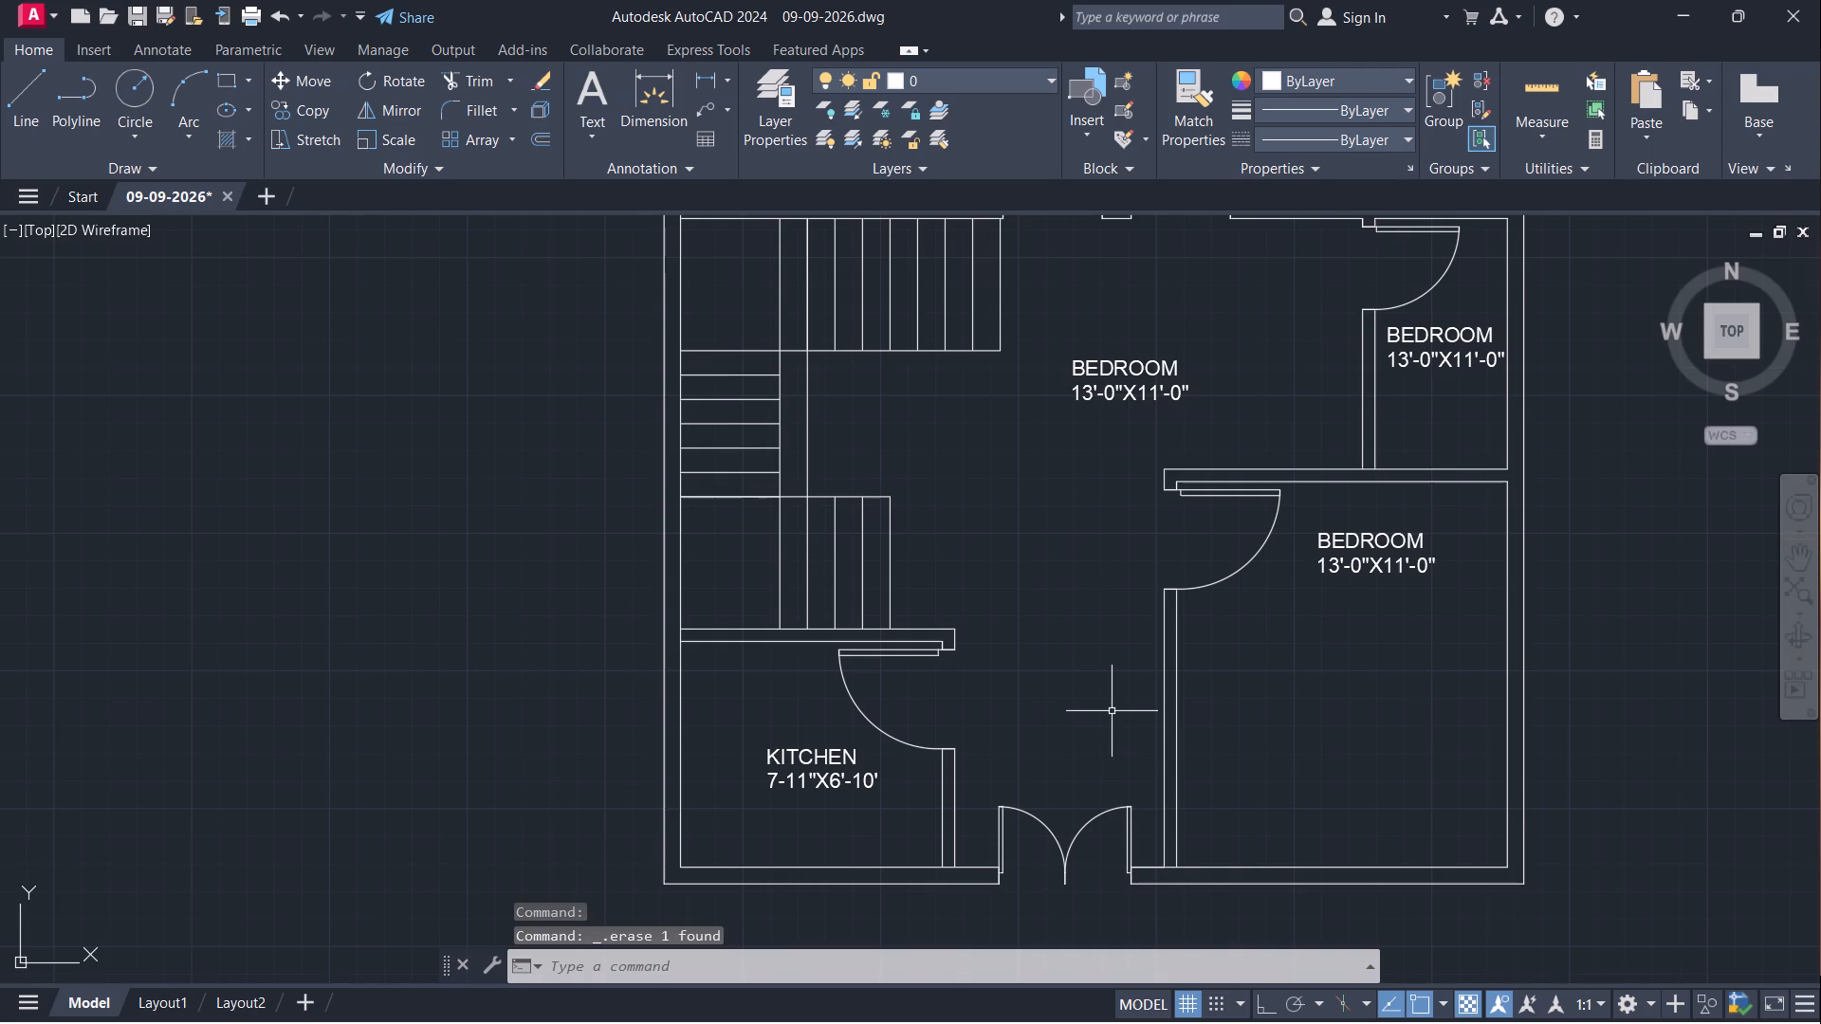
# Change the size line of the lower-right room's BEDROOM label to 10'-0"X10'-11".
pyautogui.doubleClick(1411, 566)
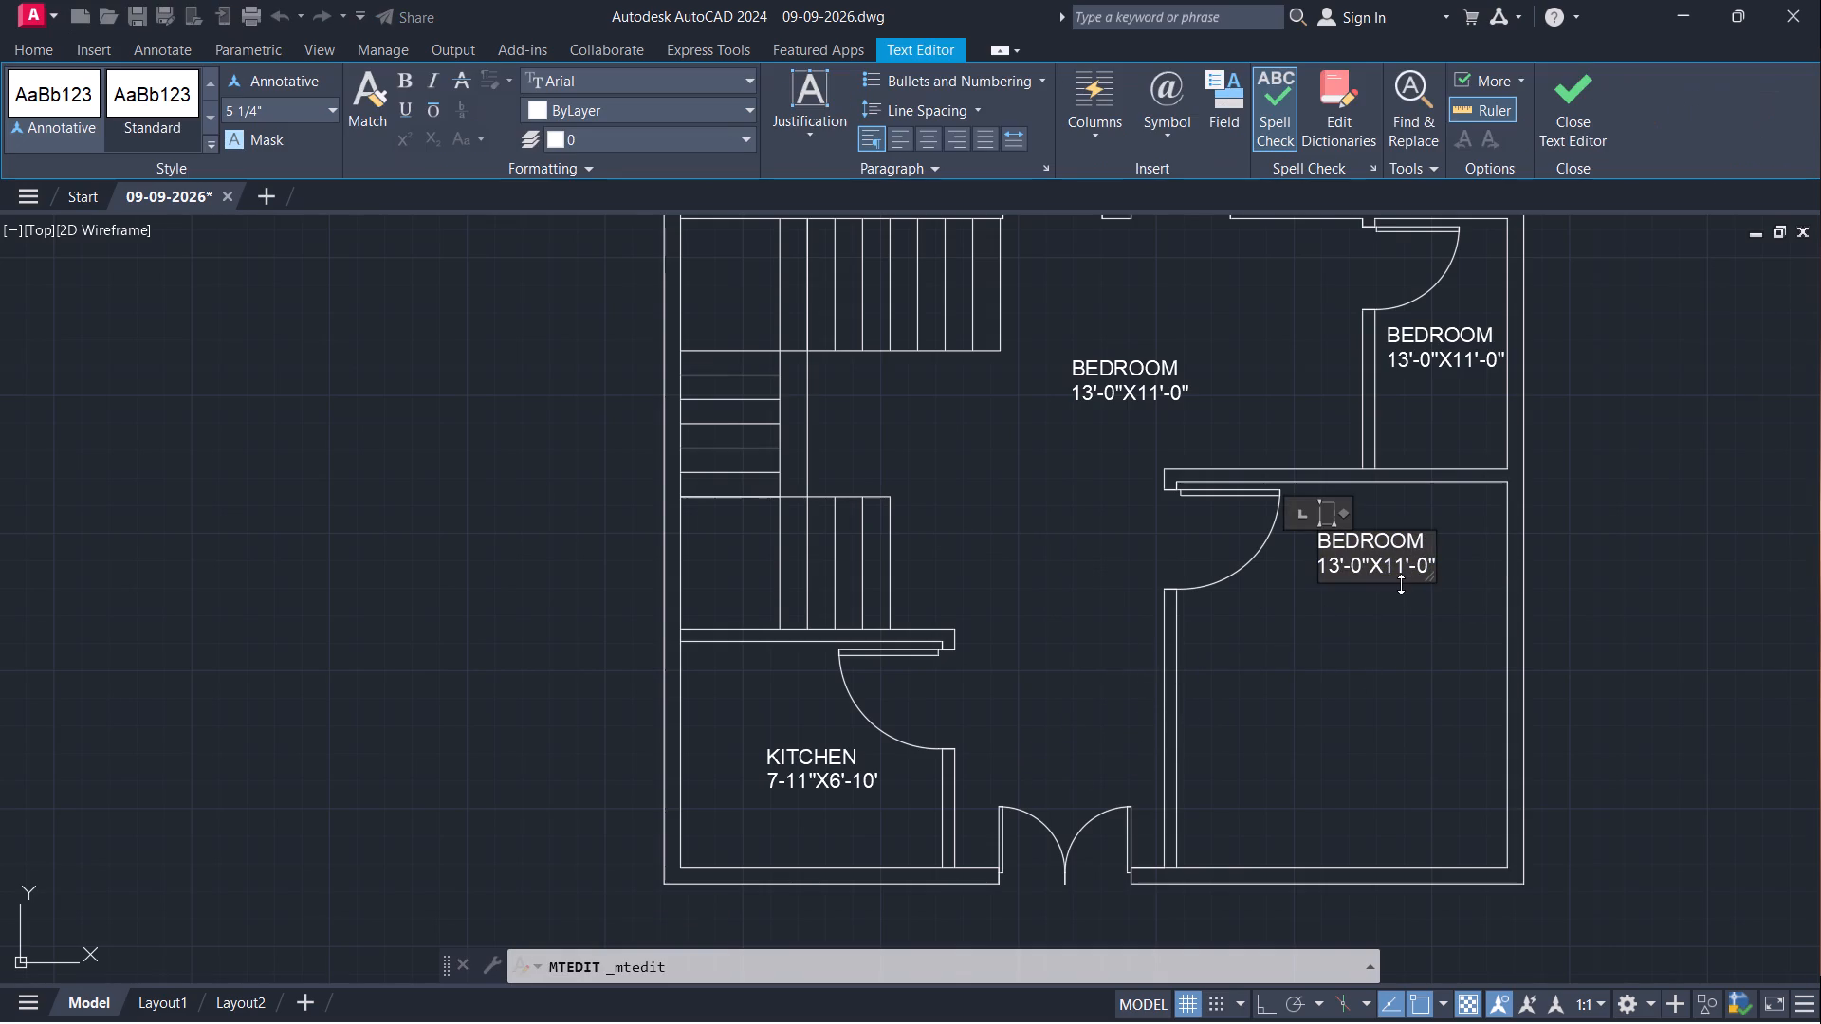
pyautogui.press('Left')
pyautogui.press('BackSpace')
pyautogui.press('0')
pyautogui.press('Right')
pyautogui.press('Right')
pyautogui.press('Right')
pyautogui.press('BackSpace')
pyautogui.write('11')
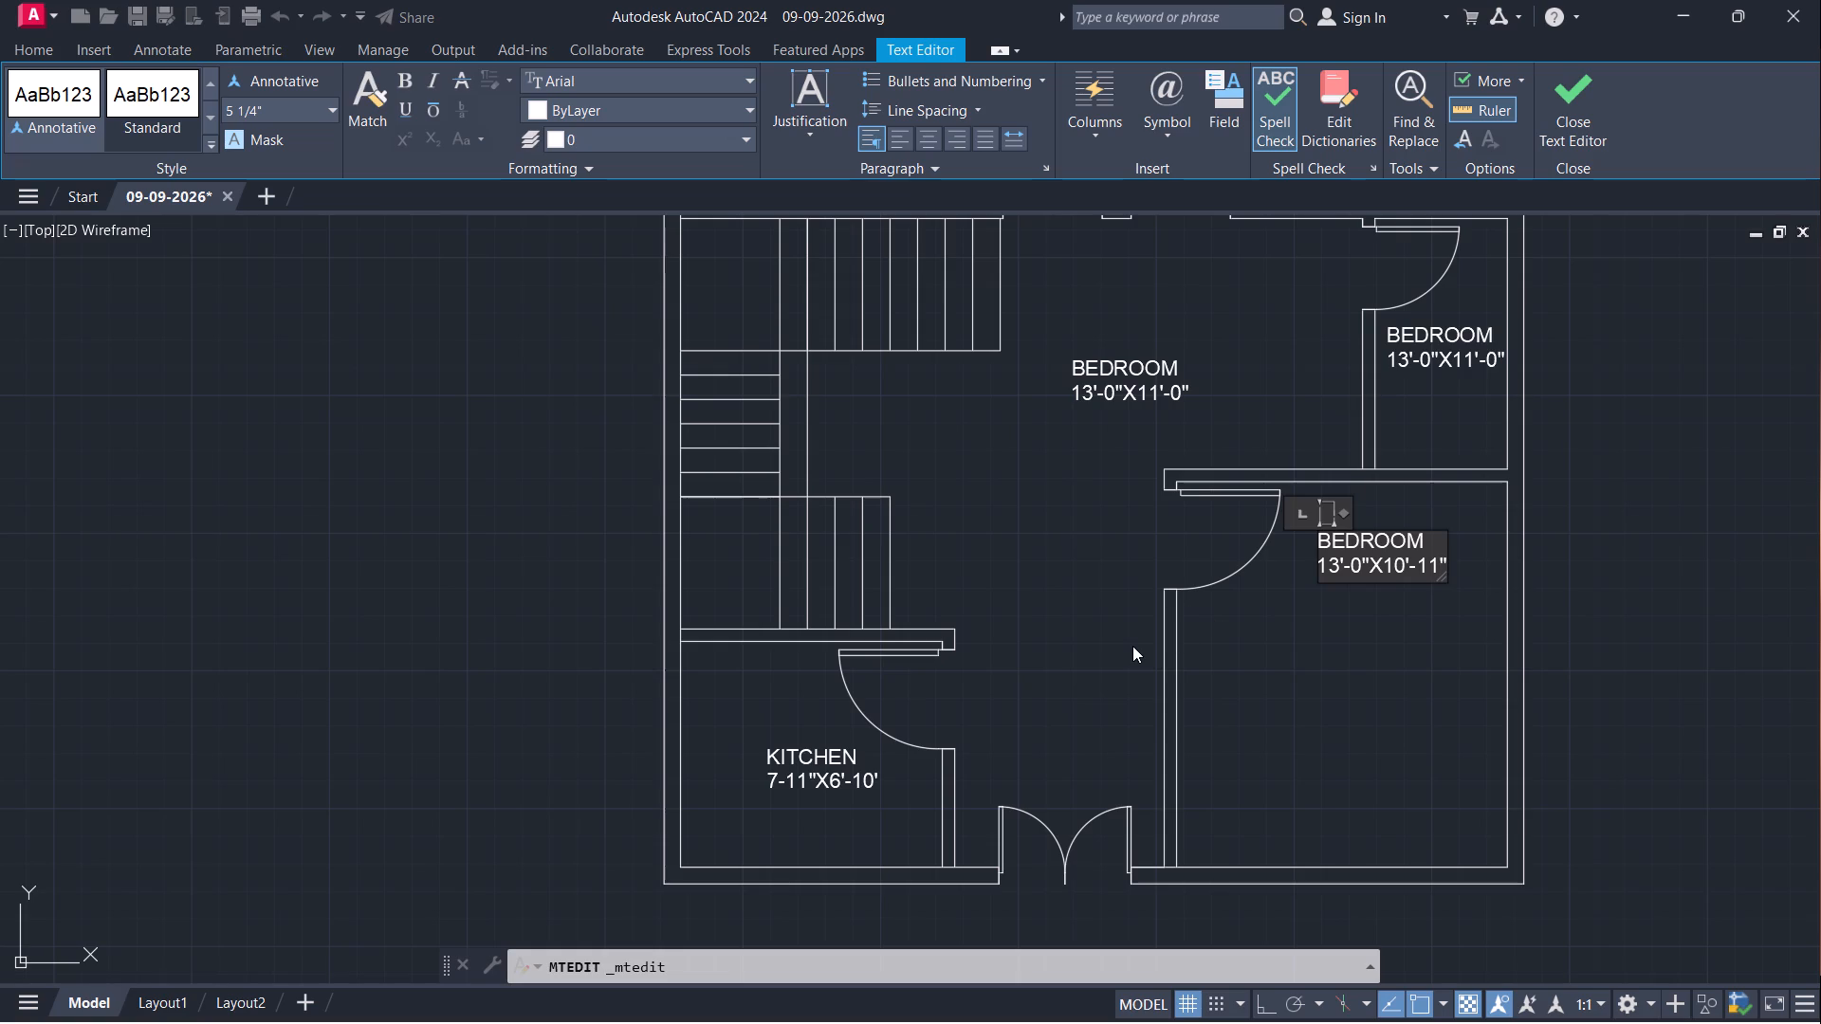
pyautogui.press('Left')
pyautogui.press('Left')
pyautogui.press('Left')
pyautogui.press('Left')
pyautogui.press('Left')
pyautogui.press('Left')
pyautogui.press('Left')
pyautogui.press('Left')
pyautogui.press('Left')
pyautogui.press('Left')
pyautogui.press('Left')
pyautogui.press('Left')
pyautogui.press('Right')
pyautogui.press('BackSpace')
pyautogui.press('0')
pyautogui.click(1268, 762)
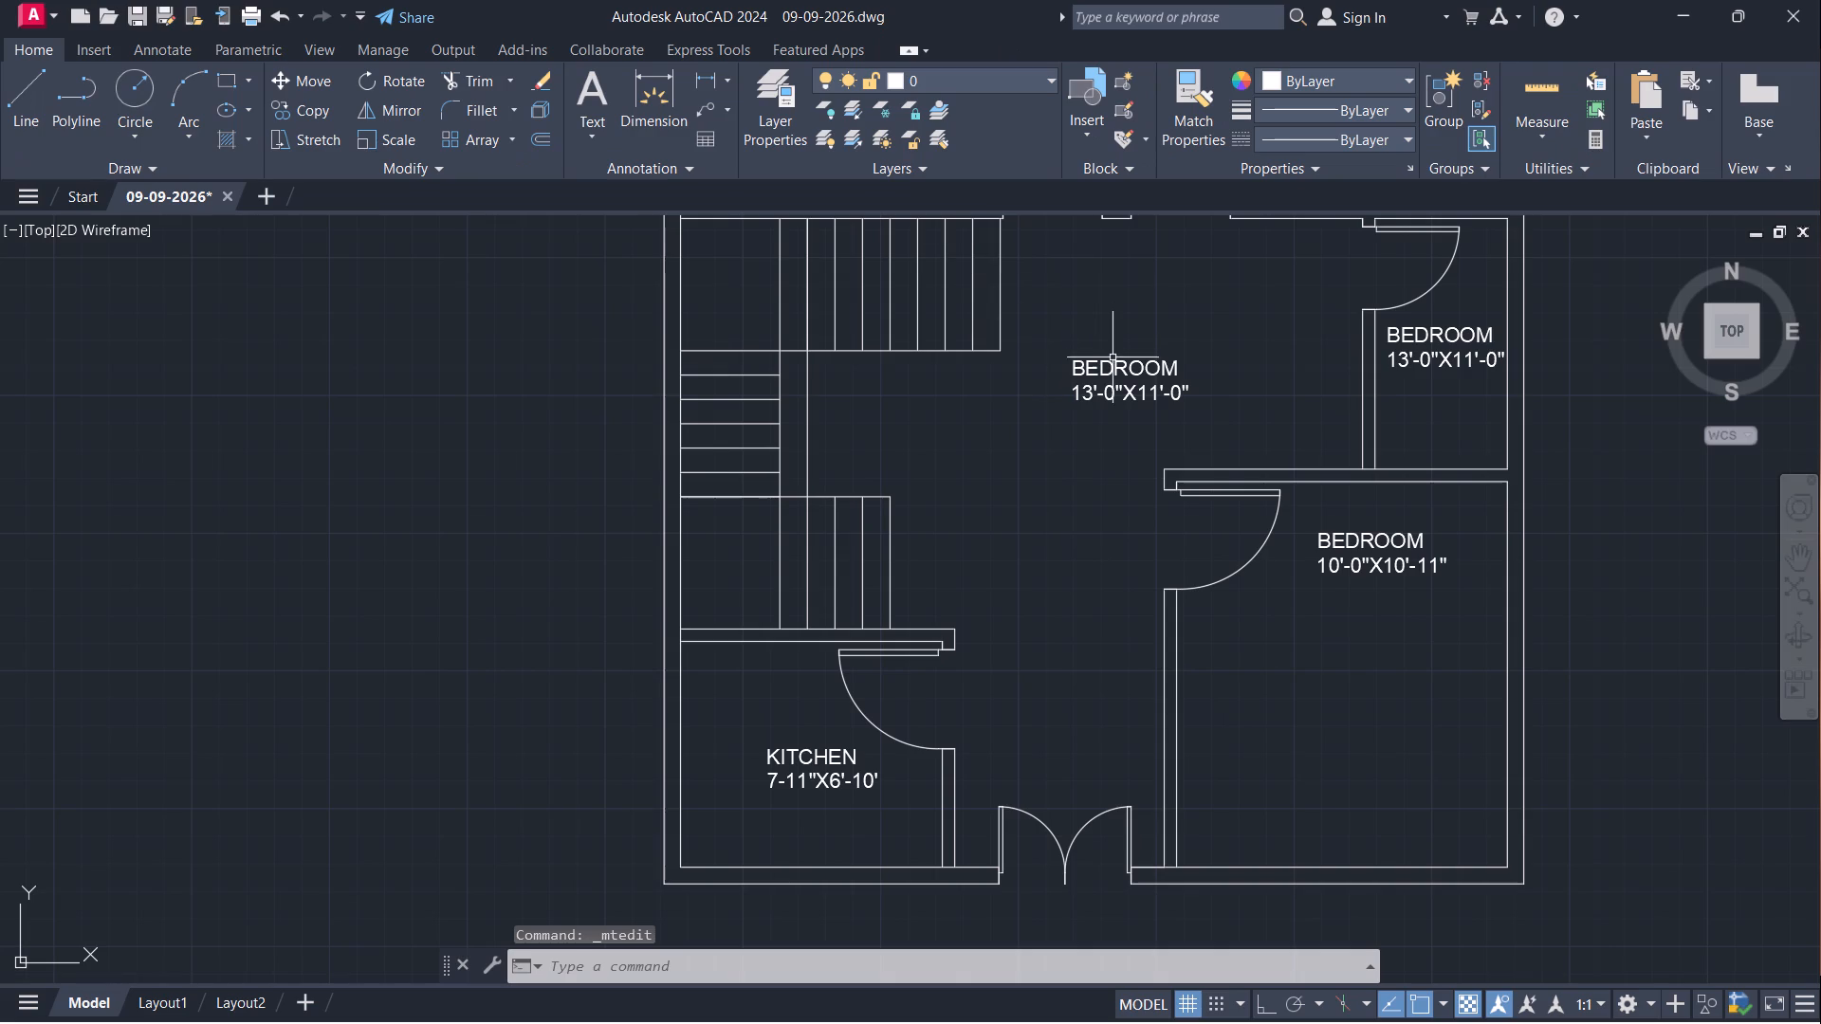
# Replace the central area's BEDROOM label text with HALL and 12'-0"X11'-0" on a second line.
pyautogui.doubleClick(1113, 358)
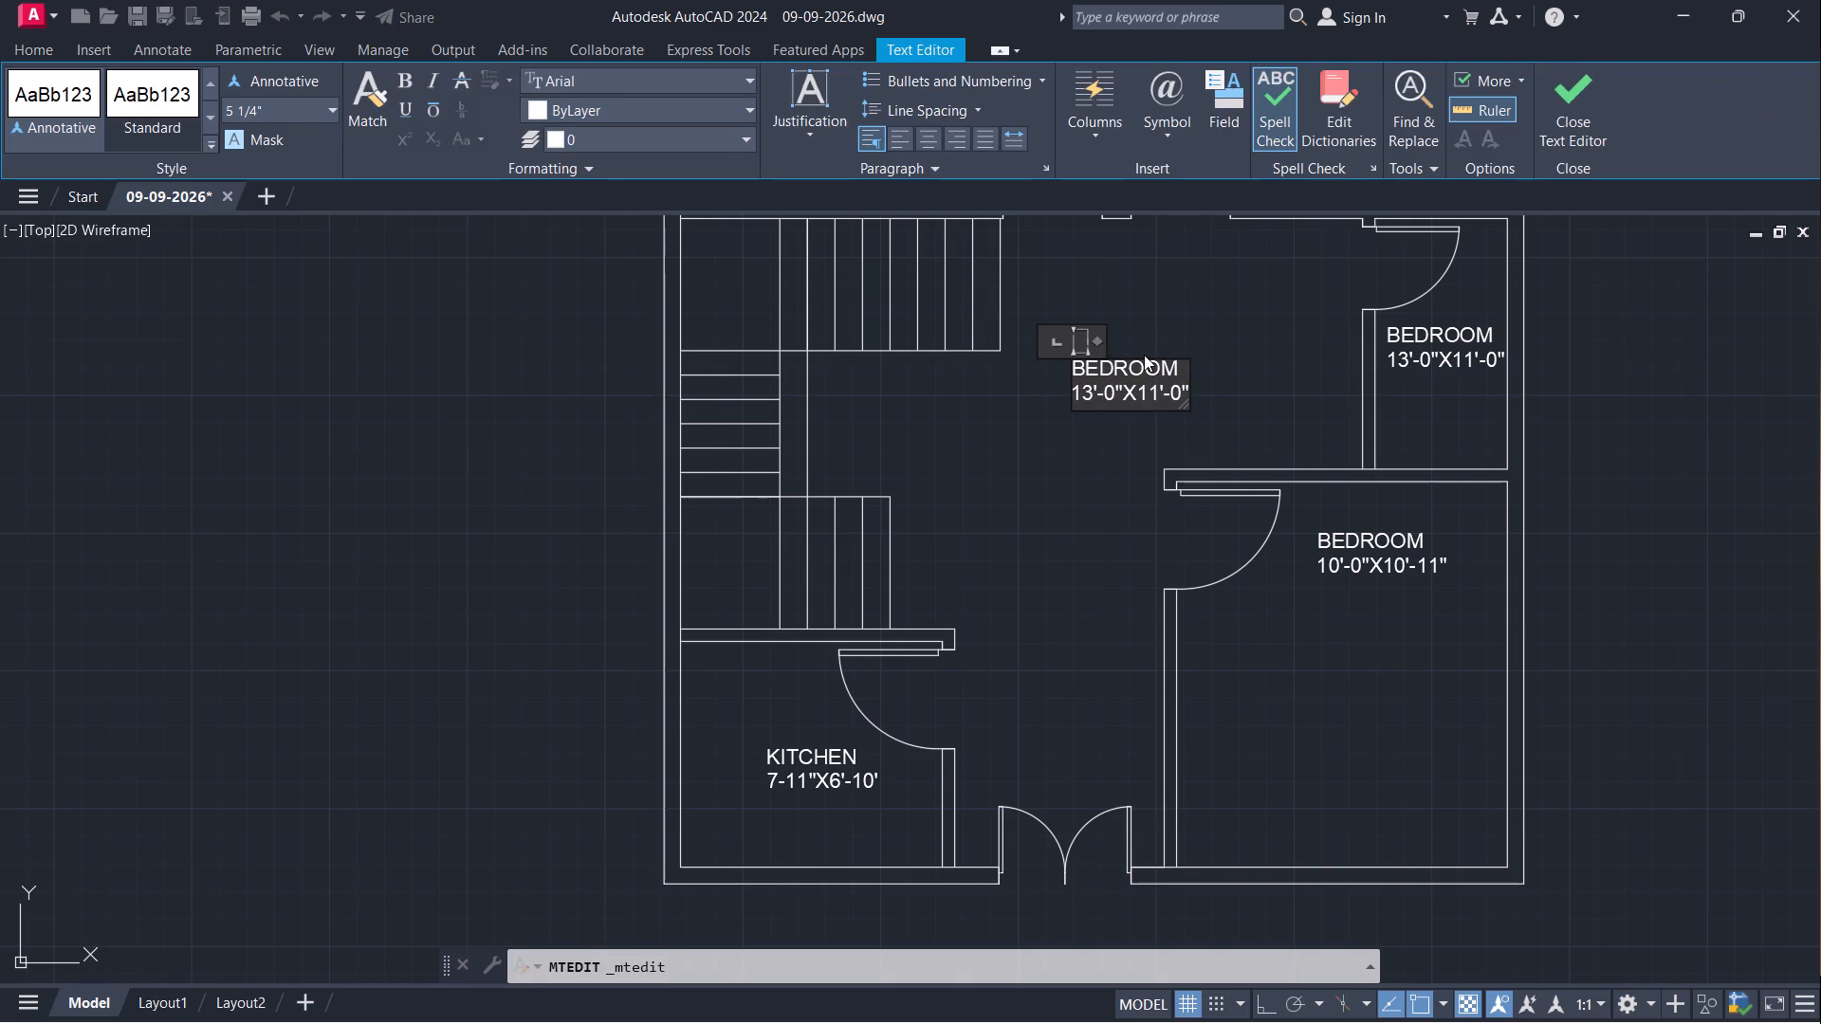
pyautogui.press('Right')
pyautogui.press('Right')
pyautogui.press('Right')
pyautogui.press('Right')
pyautogui.press('Right')
pyautogui.press('Right')
pyautogui.press('Right')
pyautogui.press('Right')
pyautogui.press('Right')
pyautogui.press('Right')
pyautogui.press('Right')
pyautogui.press('Right')
pyautogui.press('Right')
pyautogui.press('Right')
pyautogui.press('Right')
pyautogui.press('Right')
pyautogui.press('Right')
pyautogui.press('Right')
pyautogui.press('Right')
pyautogui.press('Right')
pyautogui.press('BackSpace')
pyautogui.press('BackSpace')
pyautogui.press('BackSpace')
pyautogui.press('BackSpace')
pyautogui.press('BackSpace')
pyautogui.press('BackSpace')
pyautogui.press('BackSpace')
pyautogui.press('BackSpace')
pyautogui.press('BackSpace')
pyautogui.press('BackSpace')
pyautogui.press('BackSpace')
pyautogui.press('BackSpace')
pyautogui.press('BackSpace')
pyautogui.press('BackSpace')
pyautogui.press('BackSpace')
pyautogui.press('BackSpace')
pyautogui.press('BackSpace')
pyautogui.press('BackSpace')
pyautogui.press('BackSpace')
pyautogui.press('BackSpace')
pyautogui.write('HALL')
pyautogui.press('Return')
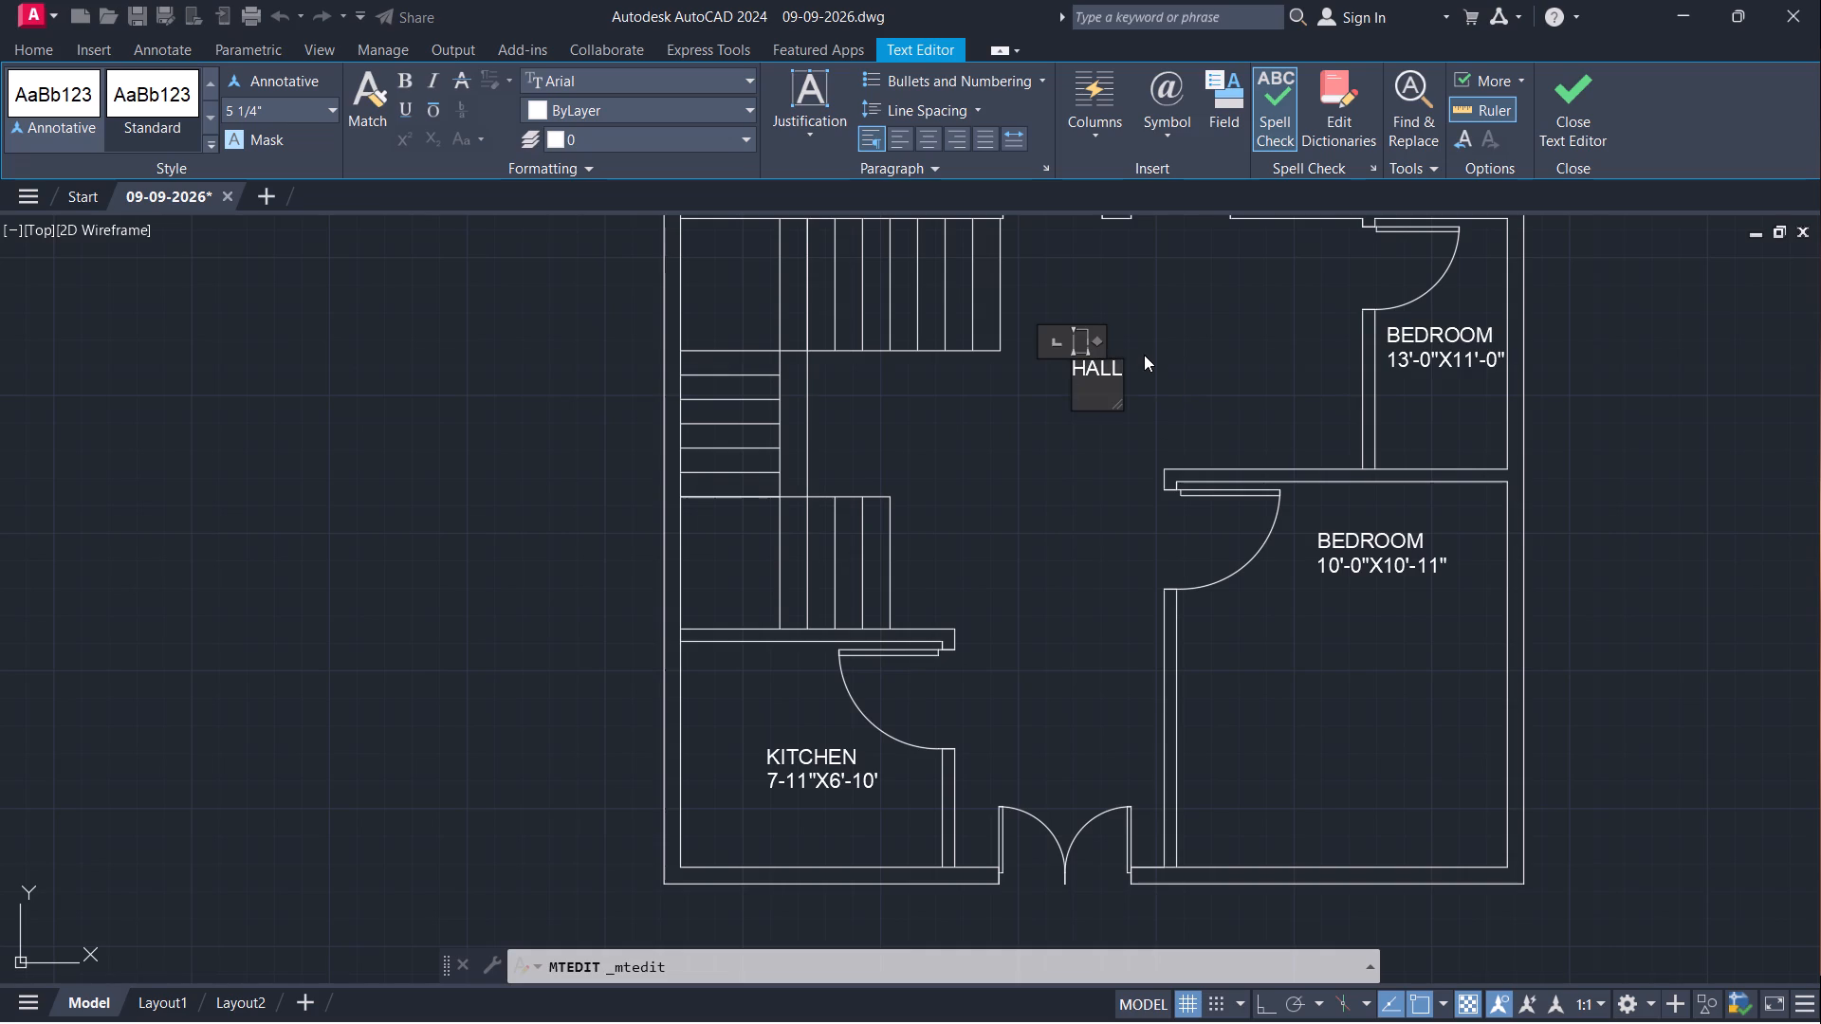
pyautogui.write('12')
pyautogui.write('\'-0"')
pyautogui.press('x')
pyautogui.write('11\'-0"')
pyautogui.click(1136, 449)
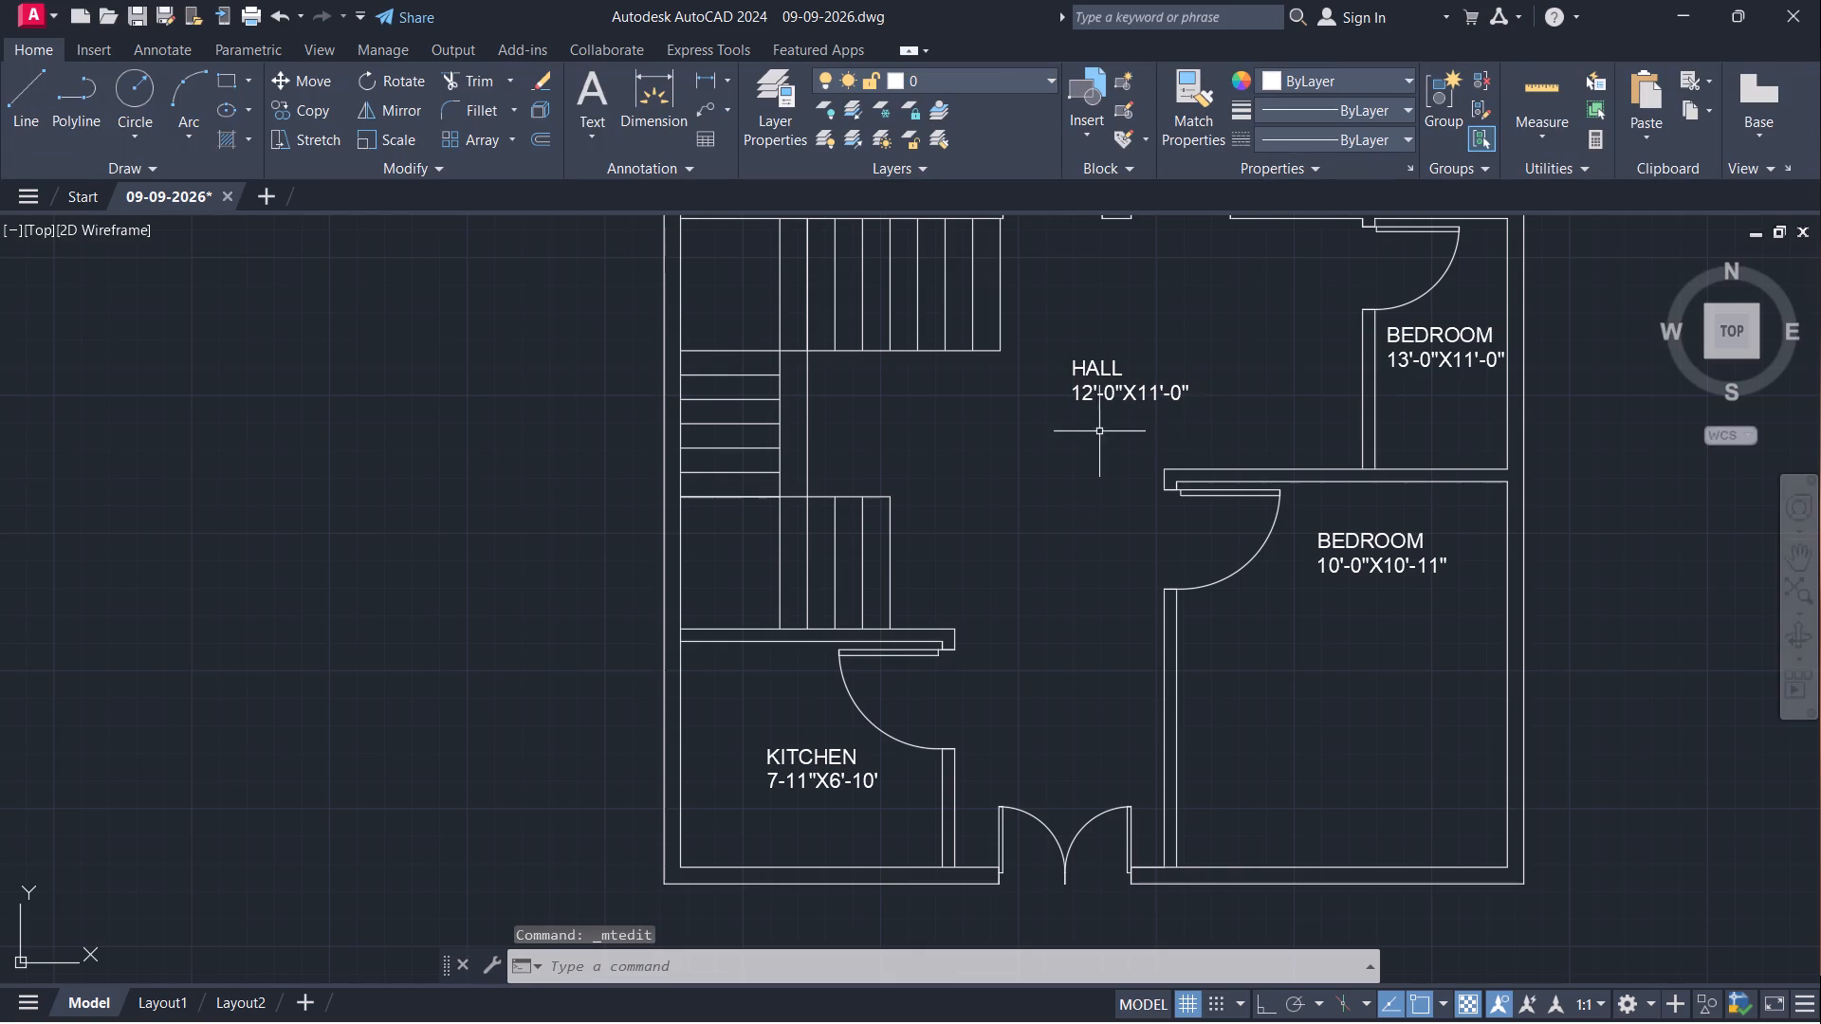
# Replace the BEDROOM label in the small room above the lower-right bedroom with TOILET and 4'-0"X7'-7" on a second line.
pyautogui.moveTo(1032, 458); pyautogui.dragTo(869, 576, button='middle')
pyautogui.doubleClick(1280, 453)
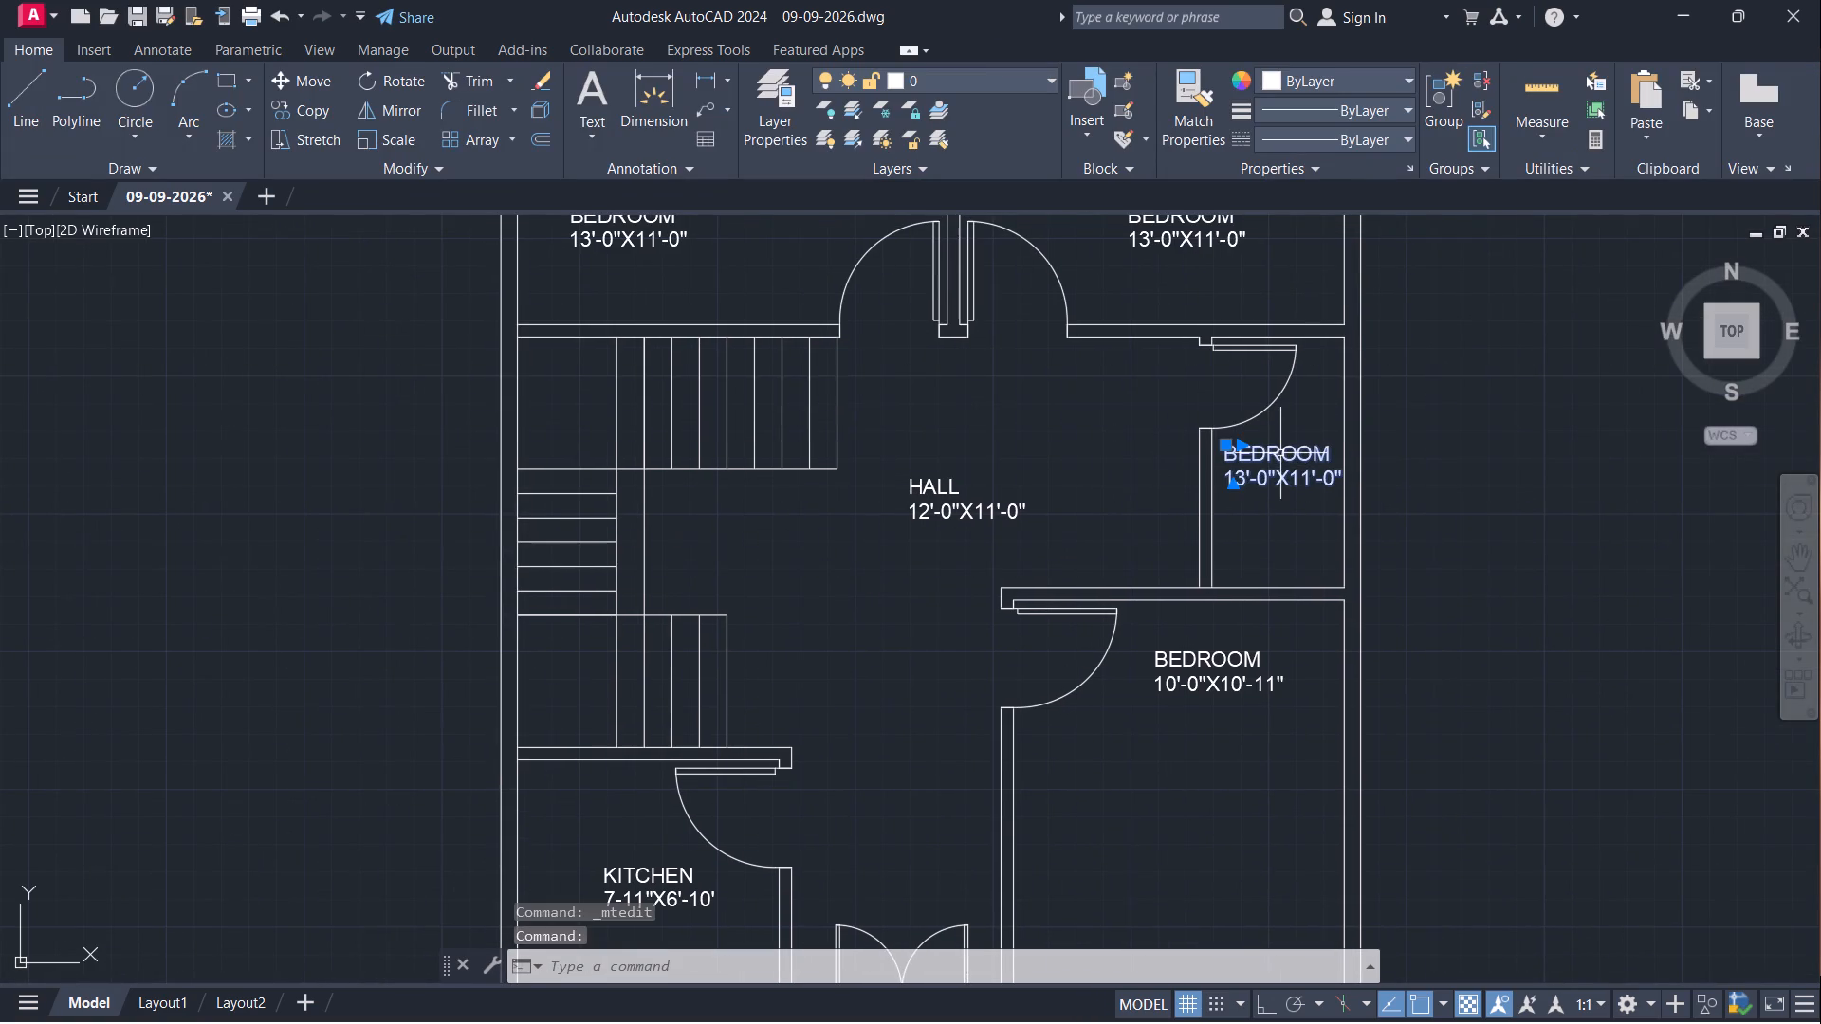
pyautogui.press('Right')
pyautogui.press('Right')
pyautogui.press('Right')
pyautogui.press('Right')
pyautogui.press('Right')
pyautogui.press('Right')
pyautogui.press('Right')
pyautogui.press('Right')
pyautogui.press('Right')
pyautogui.press('Right')
pyautogui.press('Right')
pyautogui.press('Right')
pyautogui.press('Right')
pyautogui.press('Right')
pyautogui.press('Right')
pyautogui.press('Right')
pyautogui.press('Right')
pyautogui.press('Right')
pyautogui.press('Right')
pyautogui.press('Right')
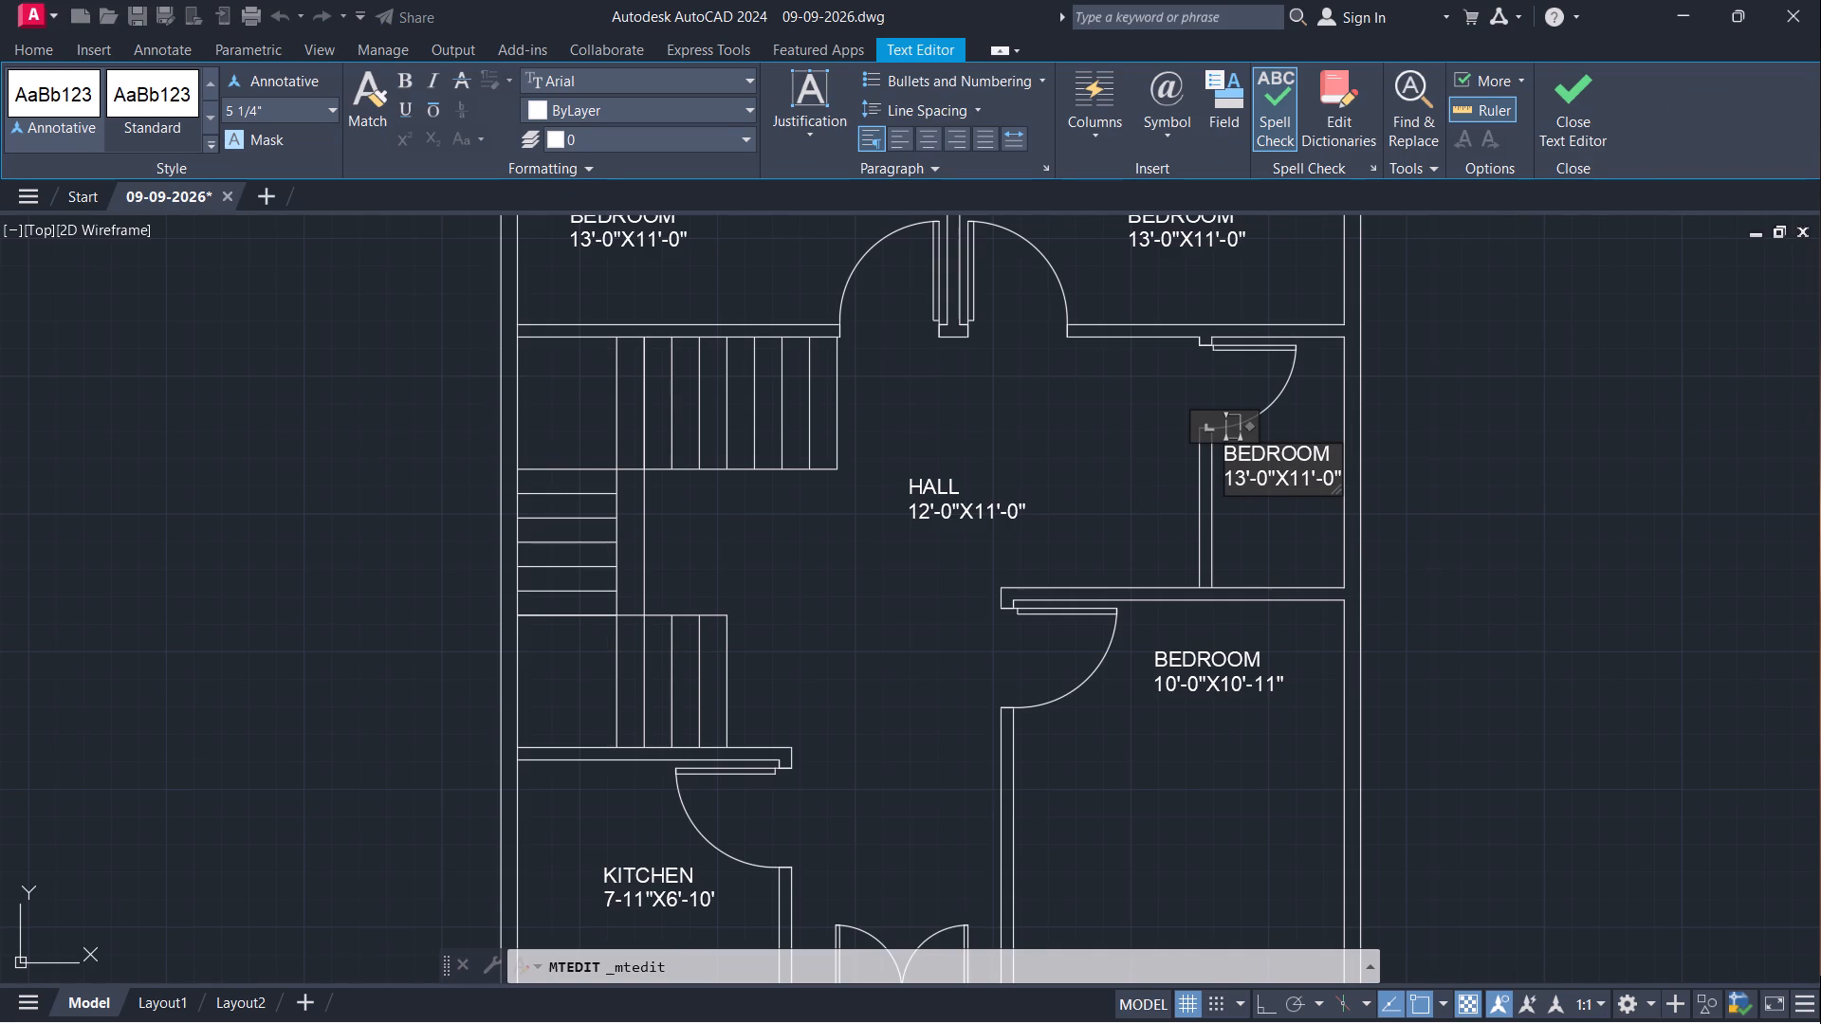
pyautogui.press('BackSpace')
pyautogui.press('BackSpace')
pyautogui.press('BackSpace')
pyautogui.press('BackSpace')
pyautogui.press('BackSpace')
pyautogui.press('BackSpace')
pyautogui.press('BackSpace')
pyautogui.press('BackSpace')
pyautogui.press('BackSpace')
pyautogui.press('BackSpace')
pyautogui.press('BackSpace')
pyautogui.press('BackSpace')
pyautogui.press('BackSpace')
pyautogui.press('BackSpace')
pyautogui.press('BackSpace')
pyautogui.press('BackSpace')
pyautogui.press('BackSpace')
pyautogui.press('BackSpace')
pyautogui.press('BackSpace')
pyautogui.press('BackSpace')
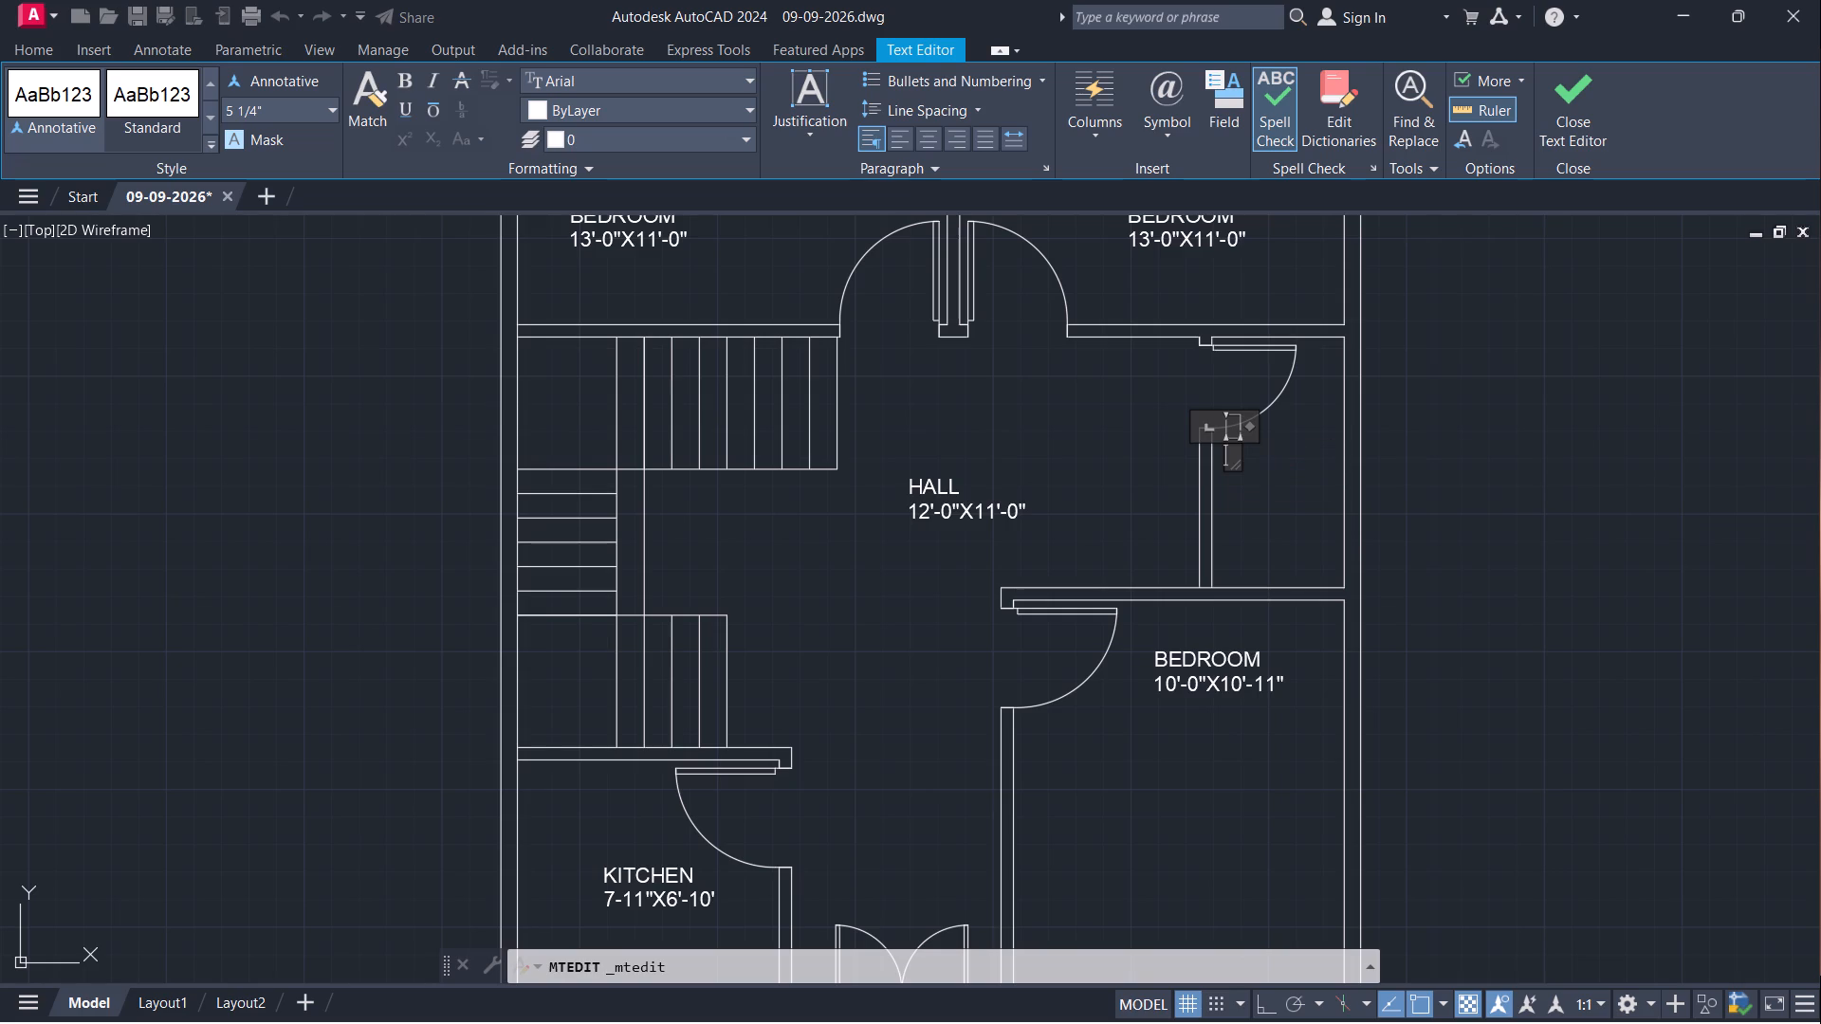
pyautogui.write('TOILET')
pyautogui.press('Return')
pyautogui.write('4\'-0"X')
pyautogui.write("7'-7")
pyautogui.hotkey('shift', '"')
pyautogui.click(1138, 495)
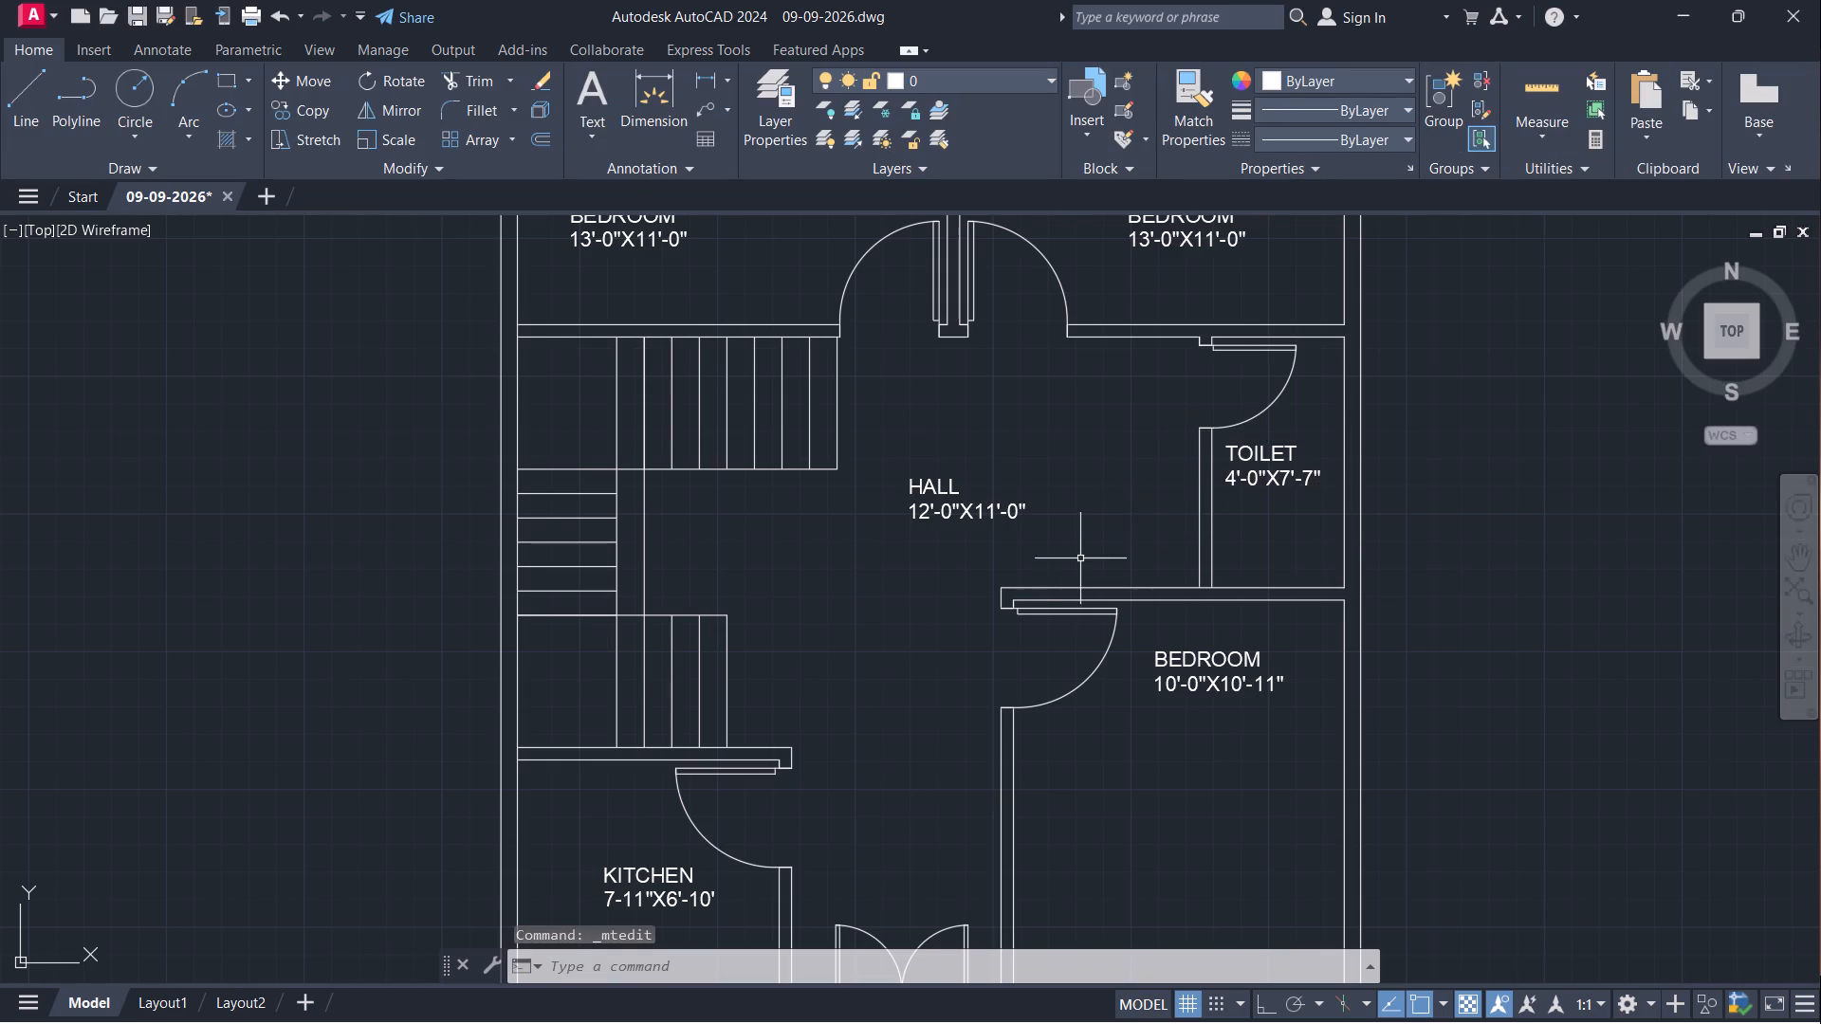
# Insert a Bed - Queen block in the upper-left bedroom, above its label and with the headboard near the top wall.
pyautogui.scroll(-1, 1082, 556)
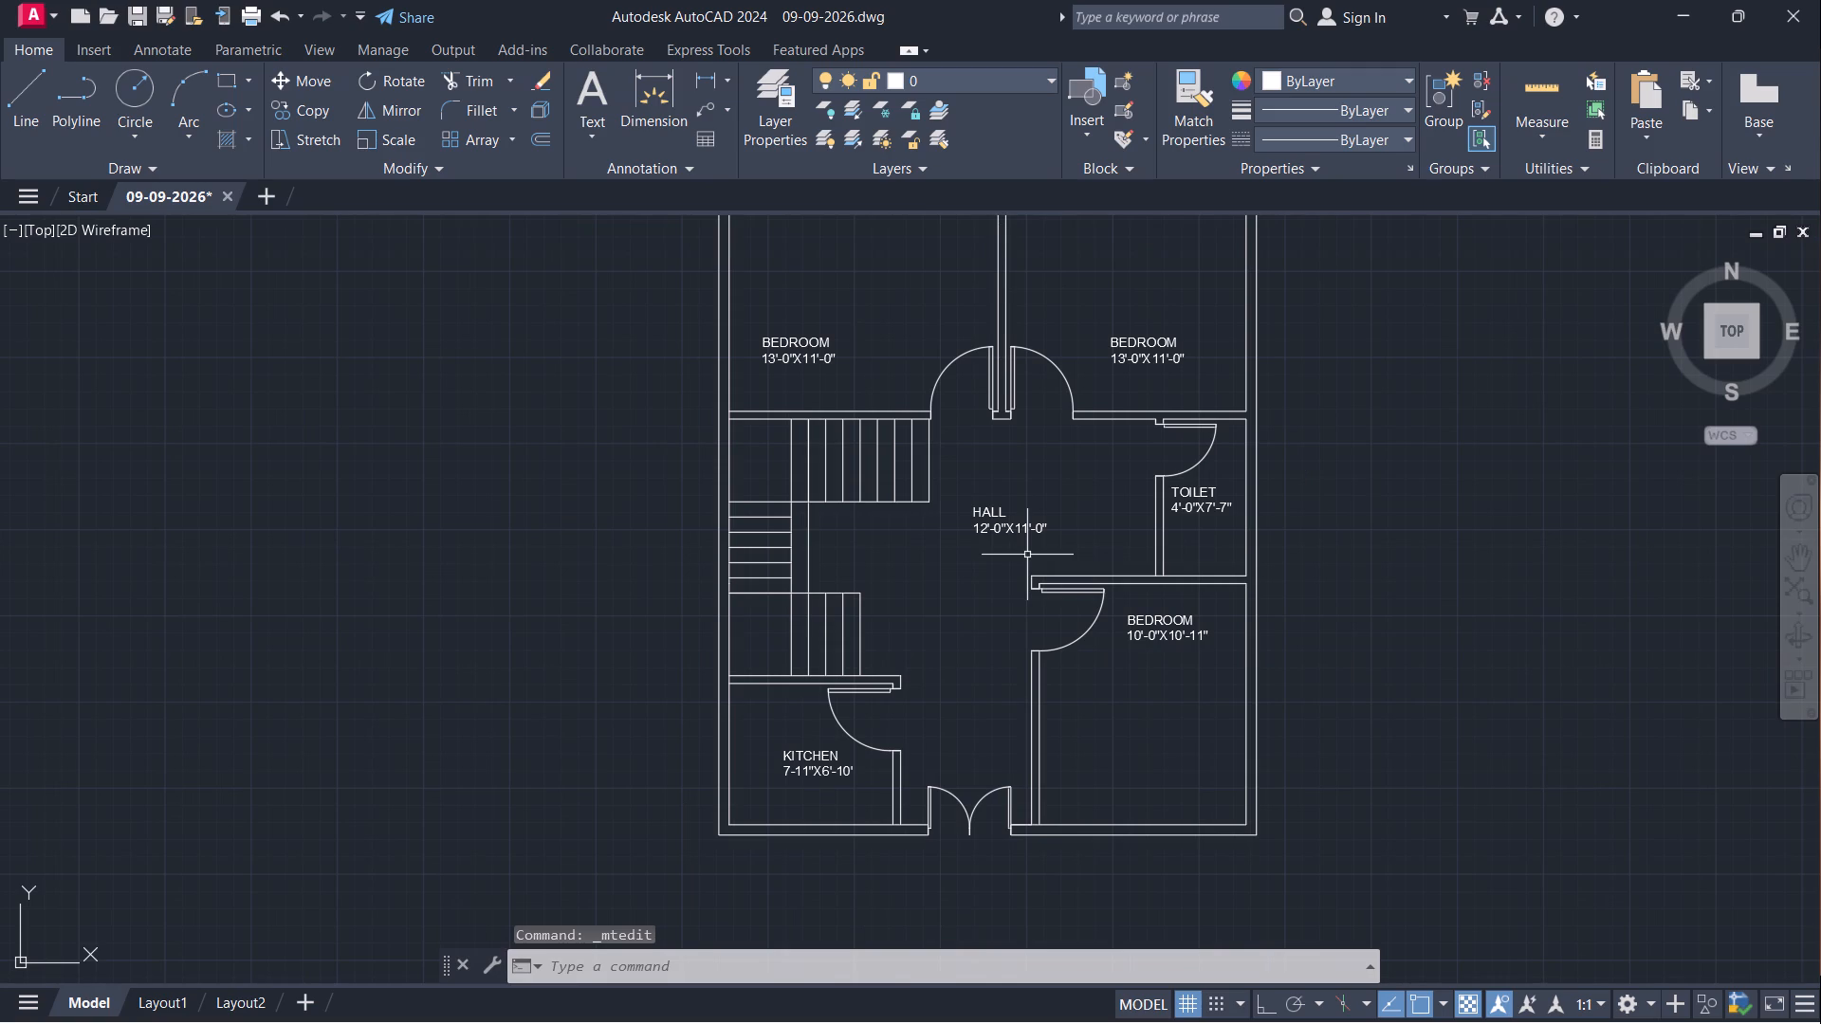
pyautogui.press('i')
pyautogui.press('Return')
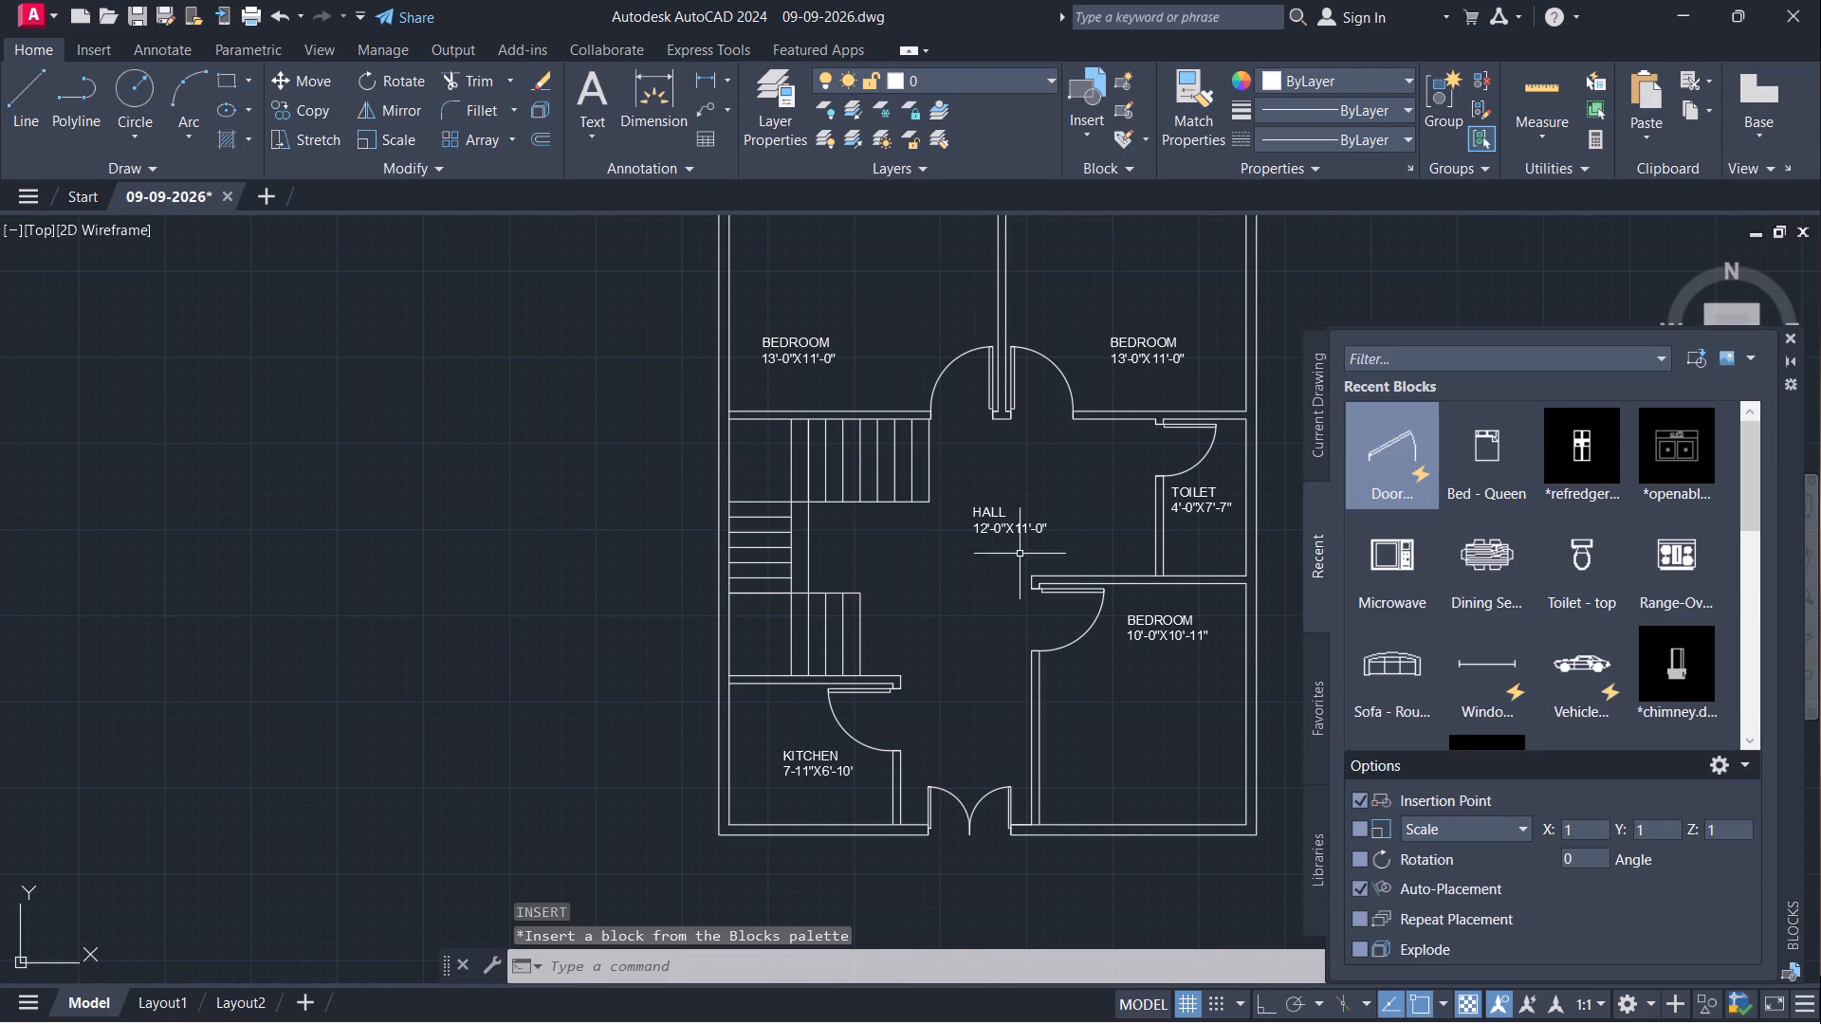
pyautogui.click(1508, 445)
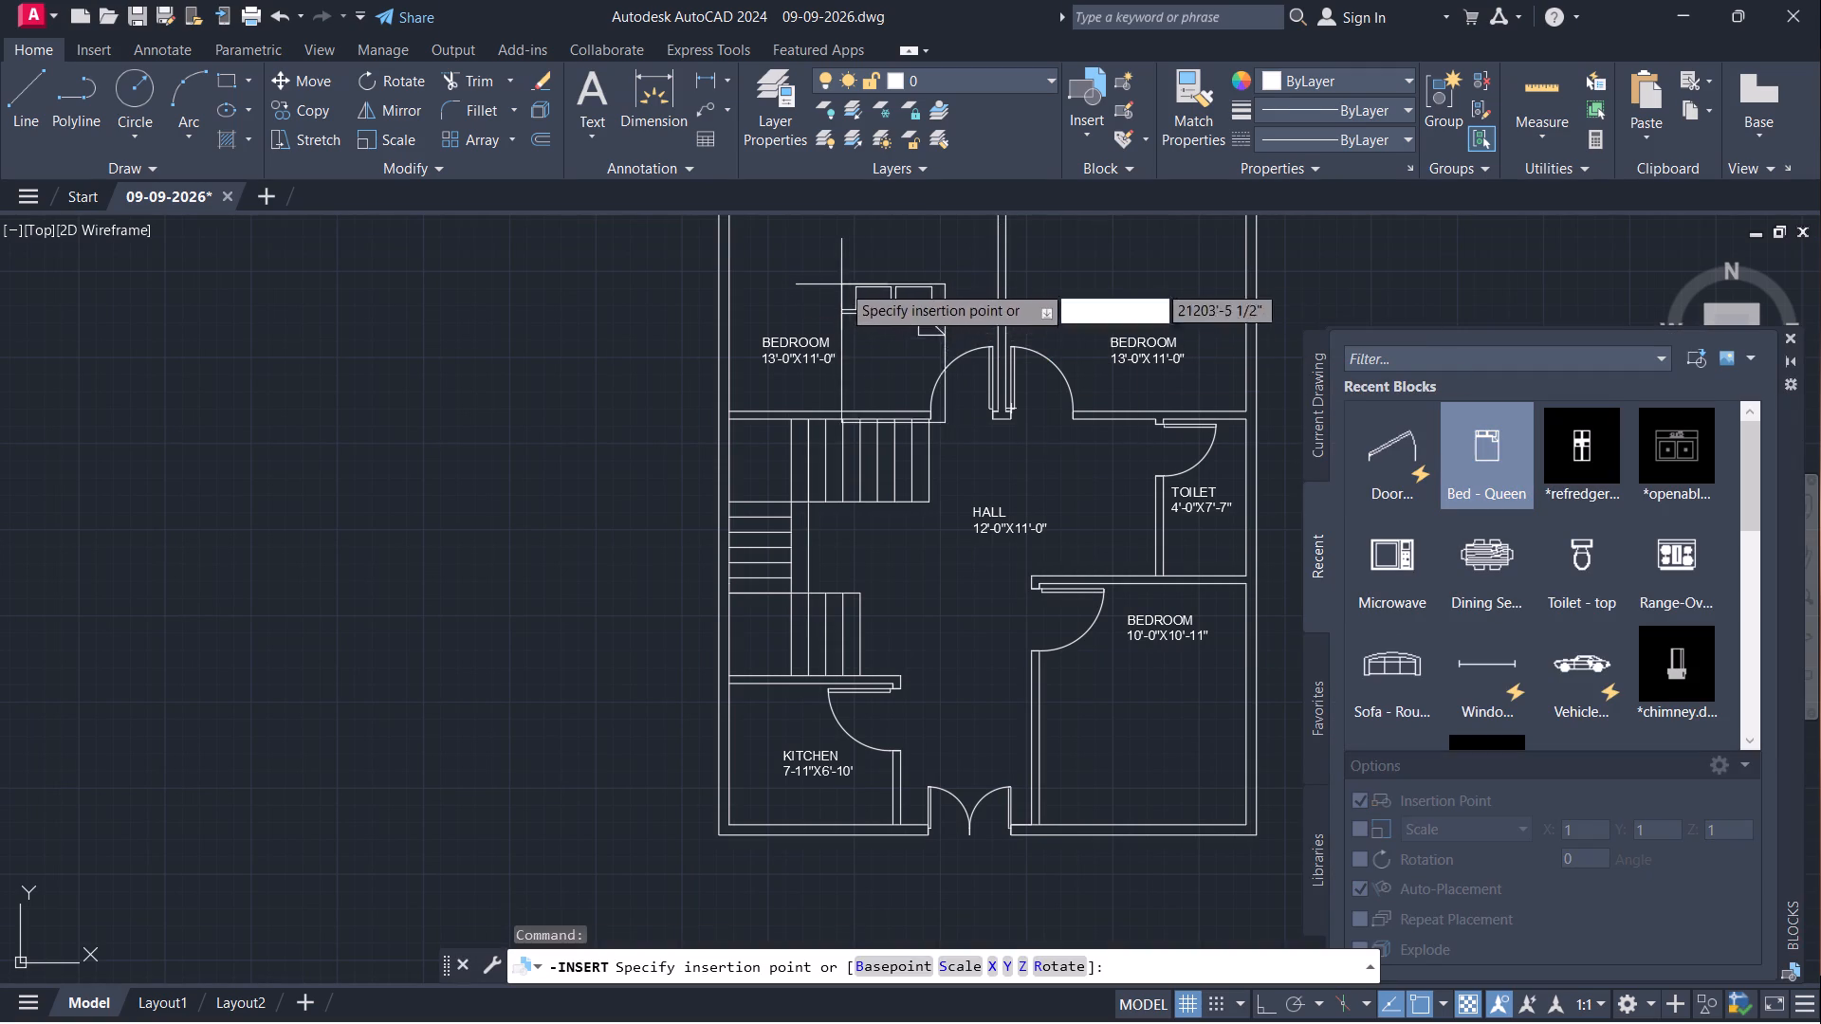
pyautogui.moveTo(841, 283); pyautogui.dragTo(852, 517, button='middle')
pyautogui.scroll(2, 812, 445)
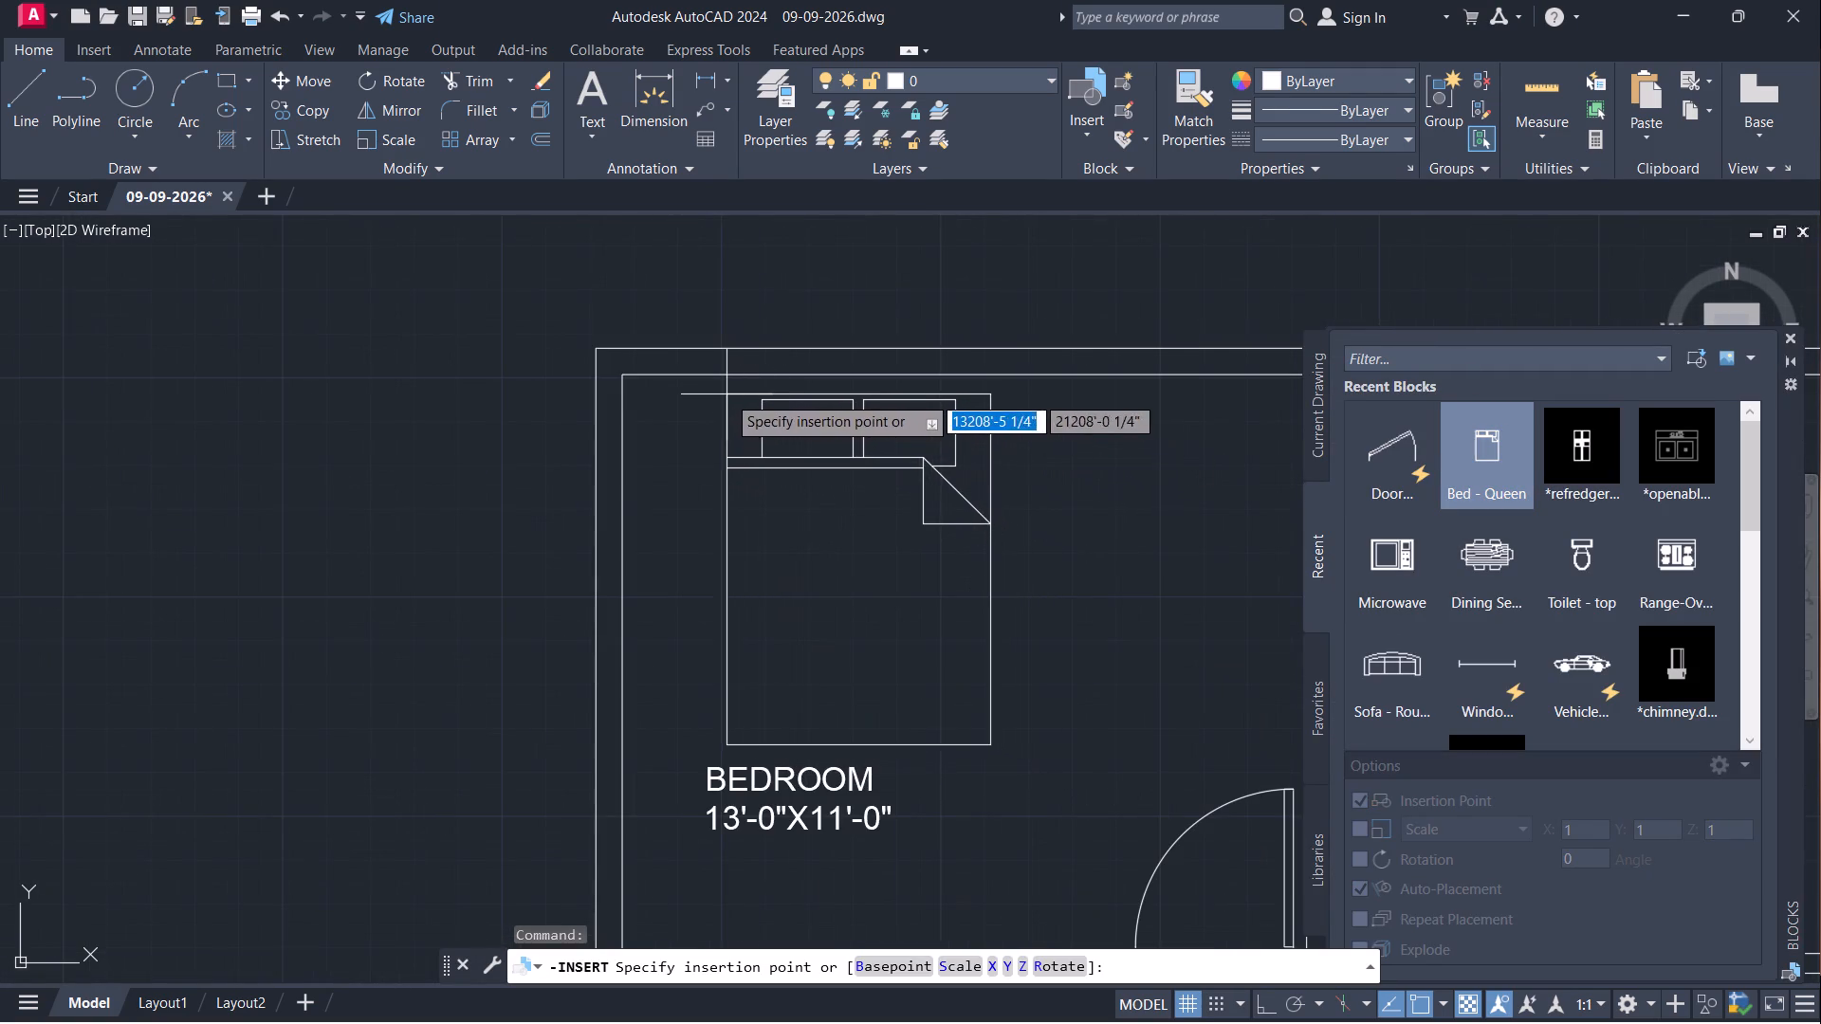
pyautogui.click(726, 393)
pyautogui.click(1792, 337)
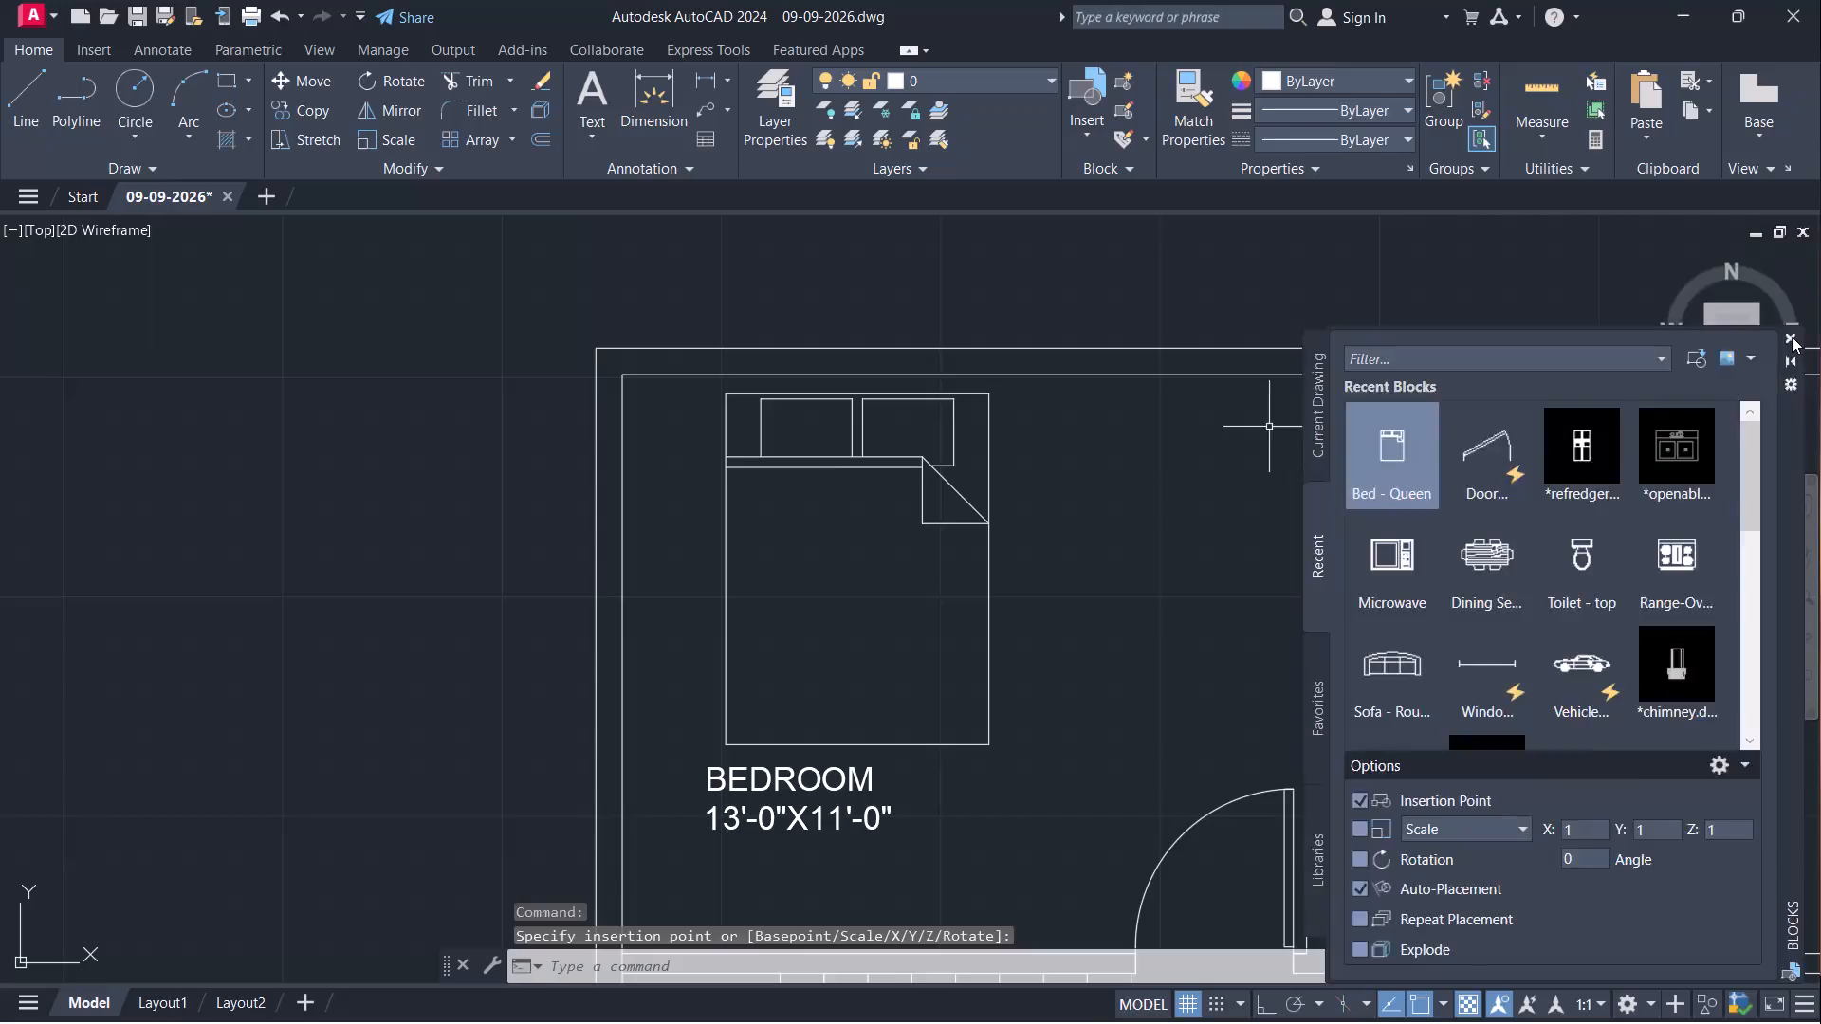
# Copy the queen bed horizontally into the upper-right bedroom and place another copy in the lower-right bedroom below its label.
pyautogui.click(958, 407)
pyautogui.click(926, 417)
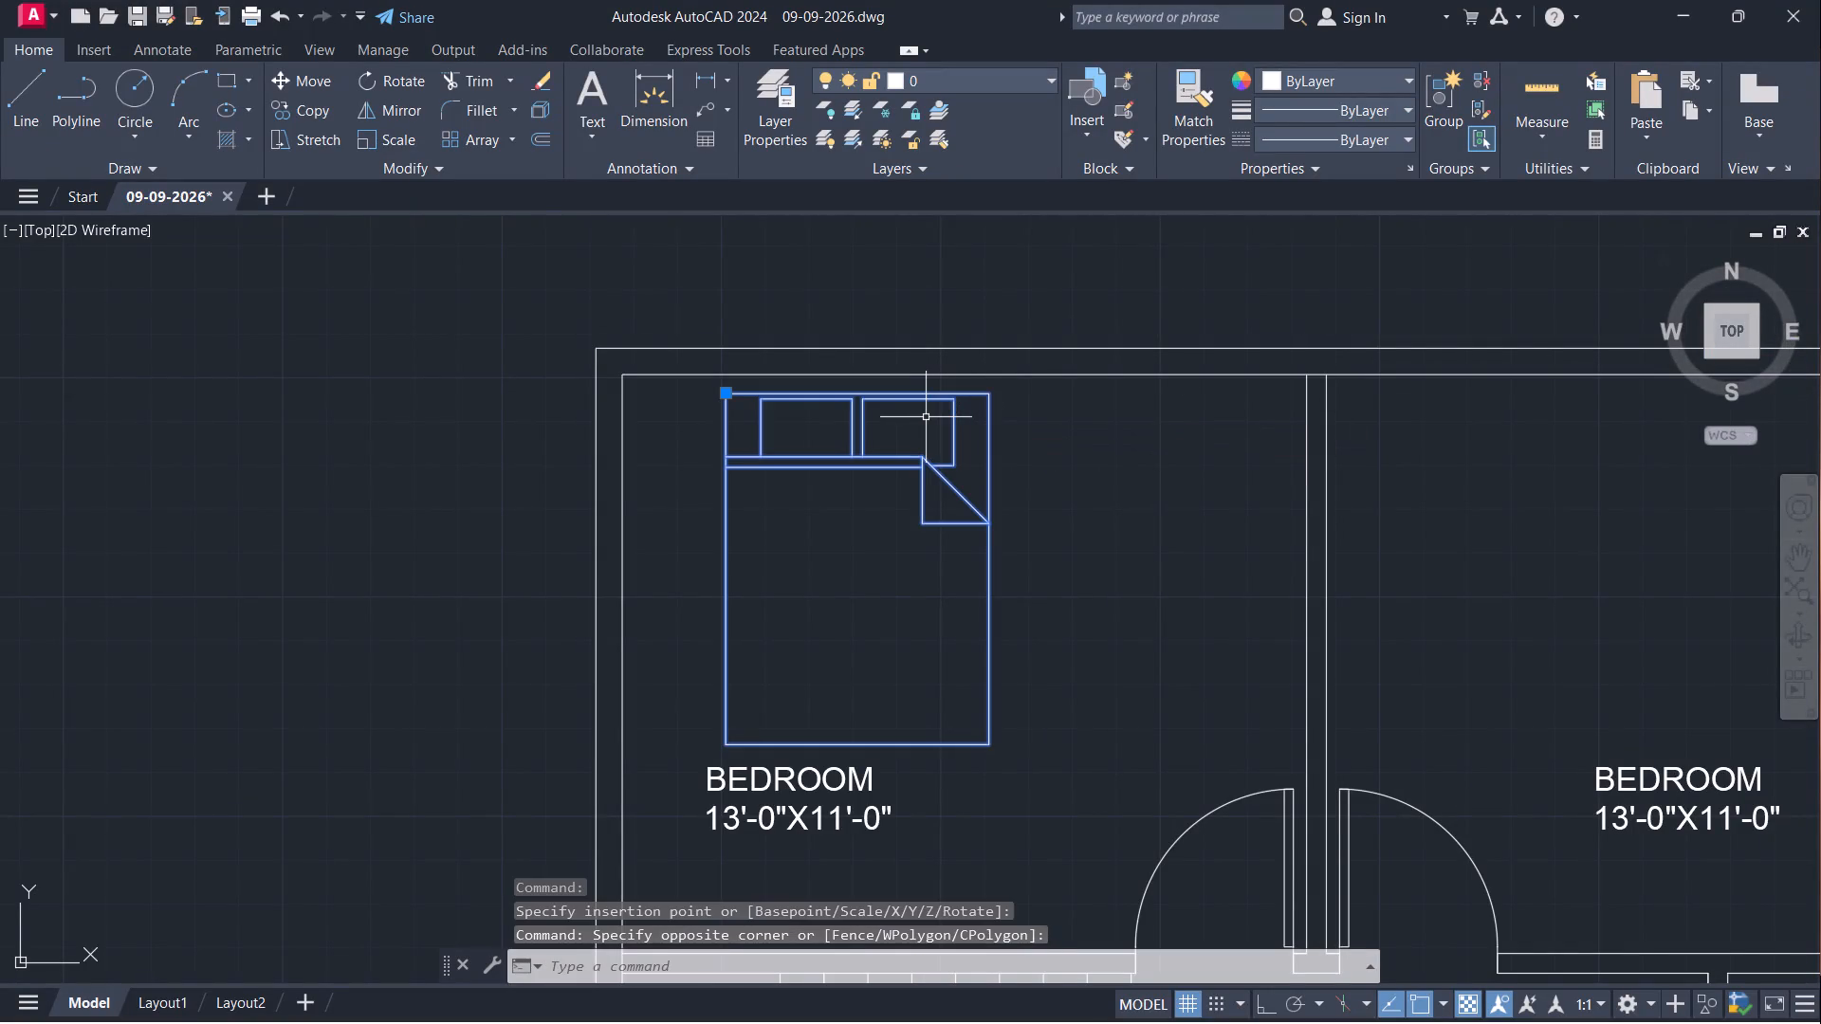
pyautogui.write('CO')
pyautogui.press('Return')
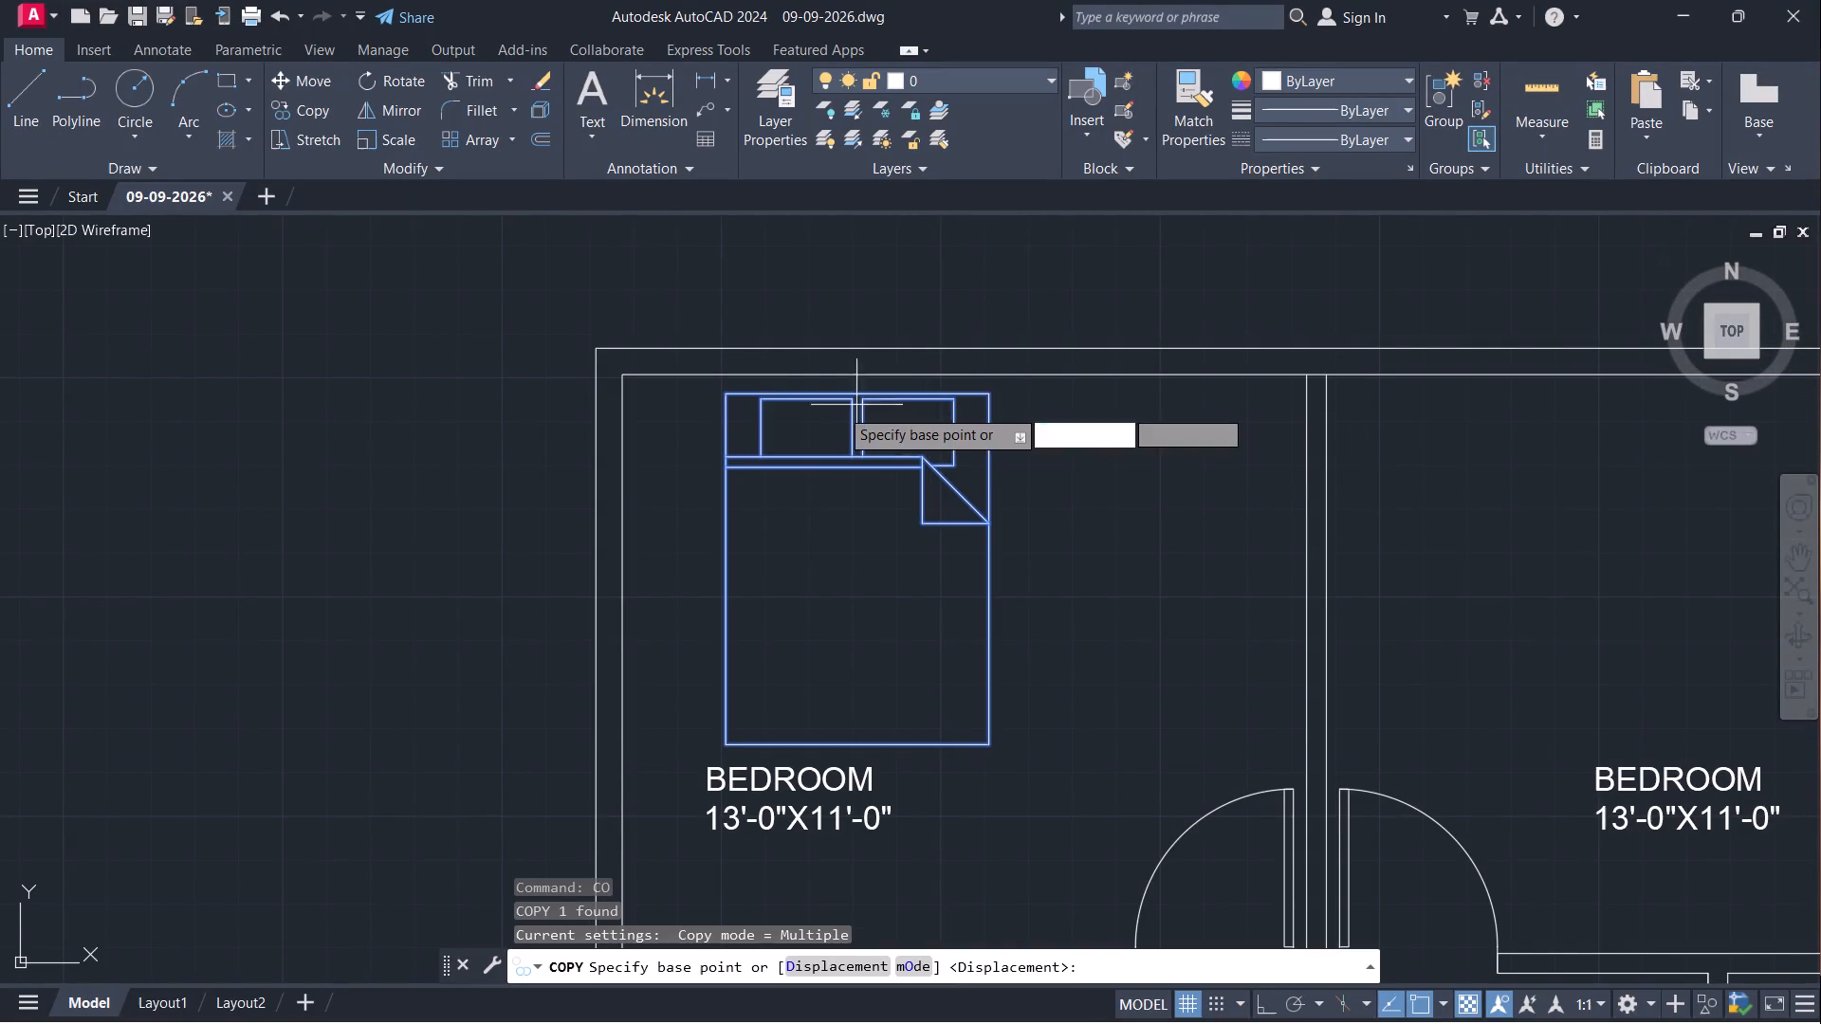
pyautogui.click(720, 391)
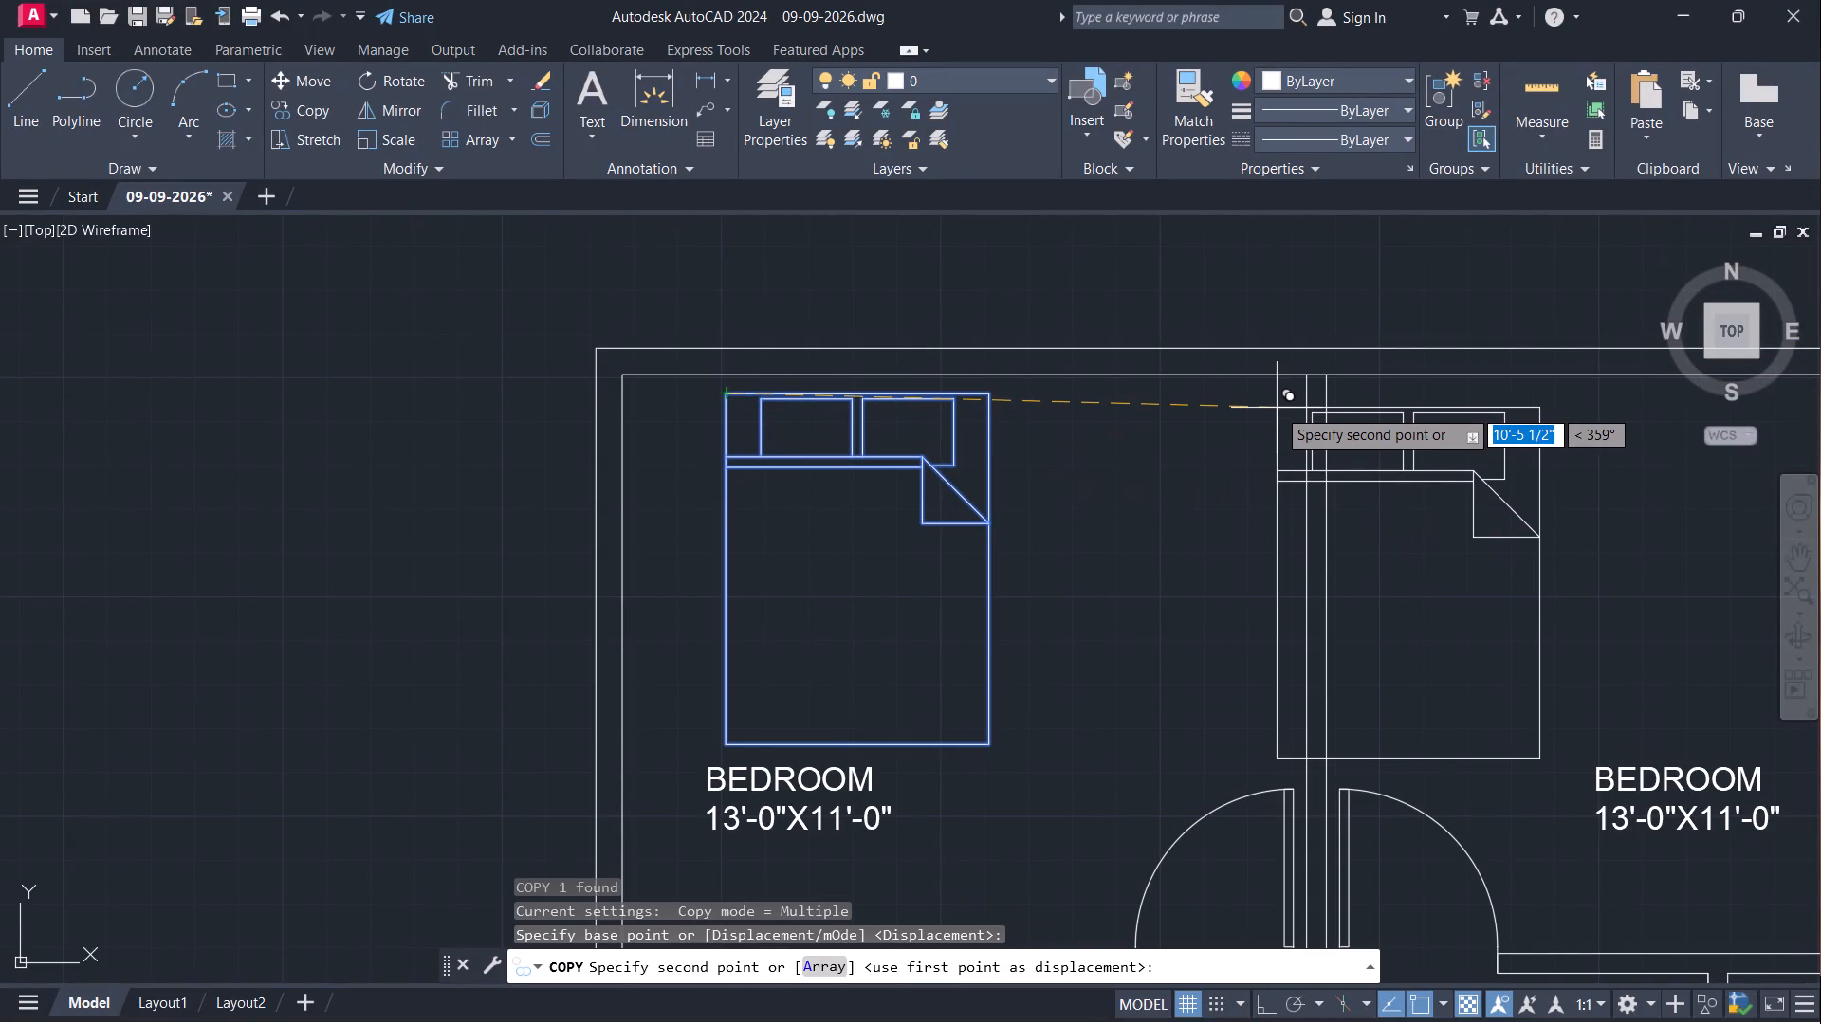
pyautogui.press('F8')
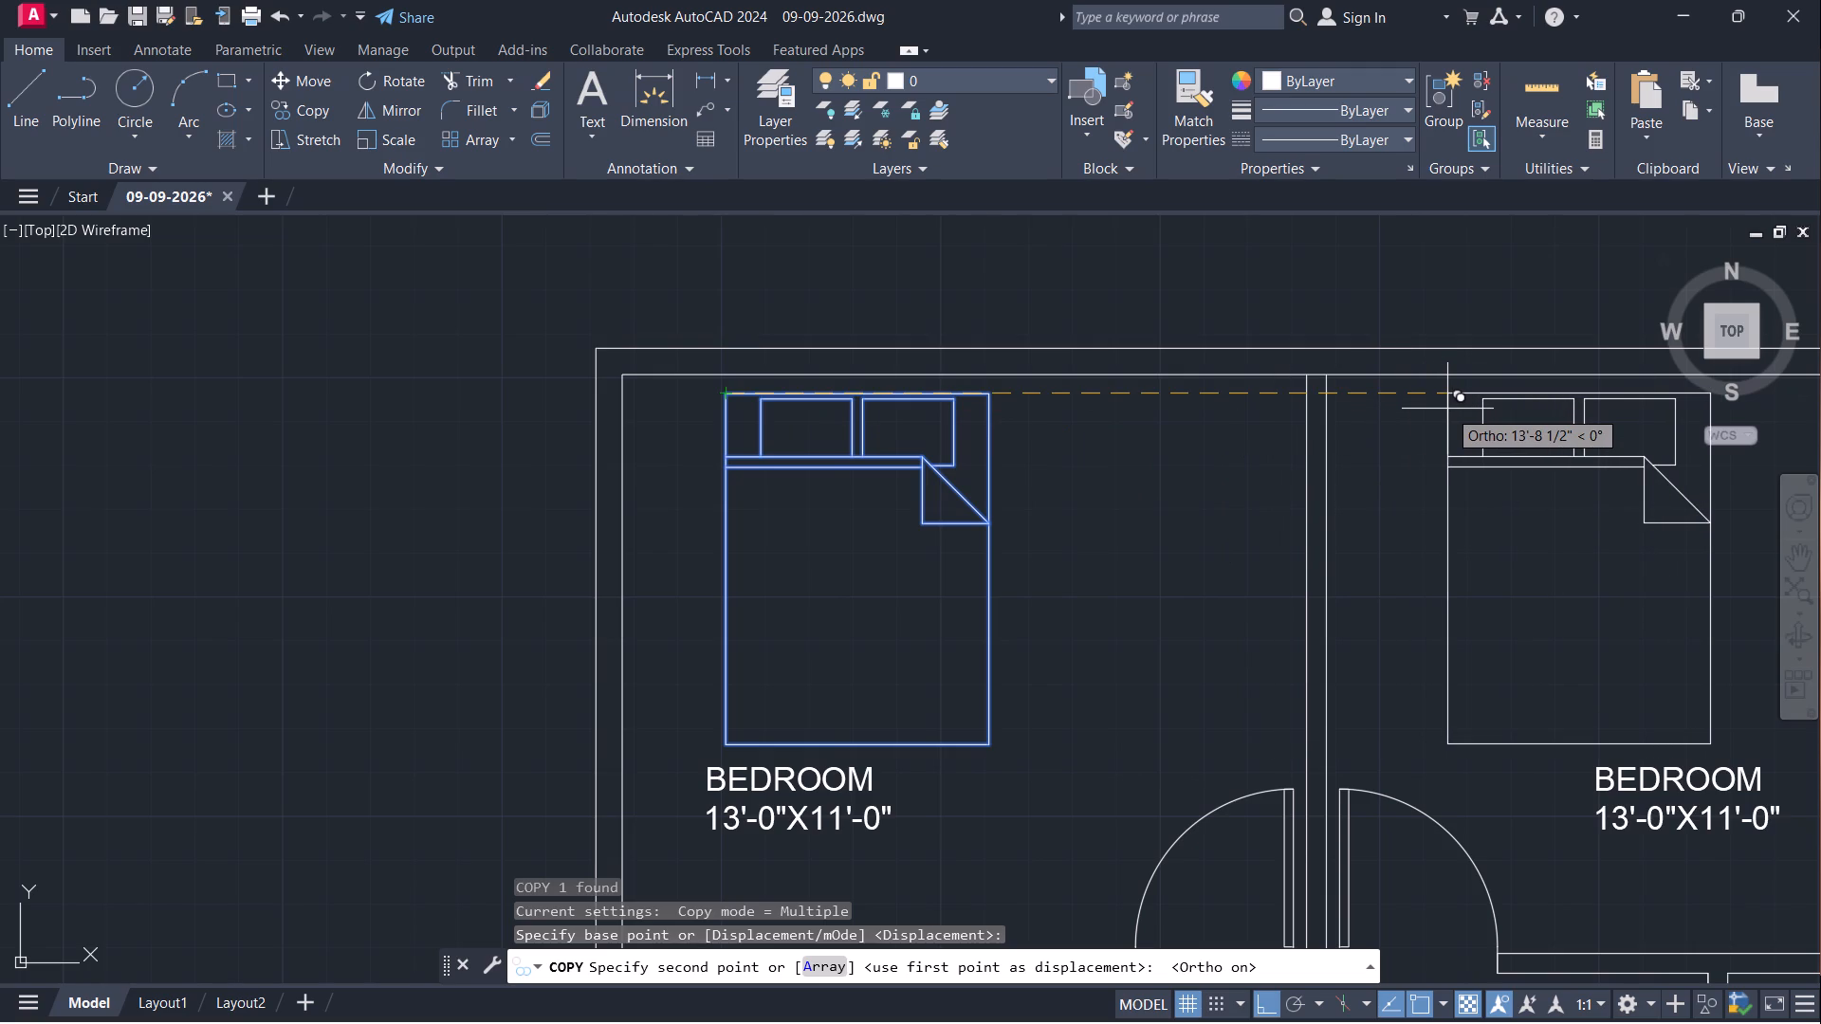
pyautogui.moveTo(1448, 410); pyautogui.dragTo(1131, 408, button='middle')
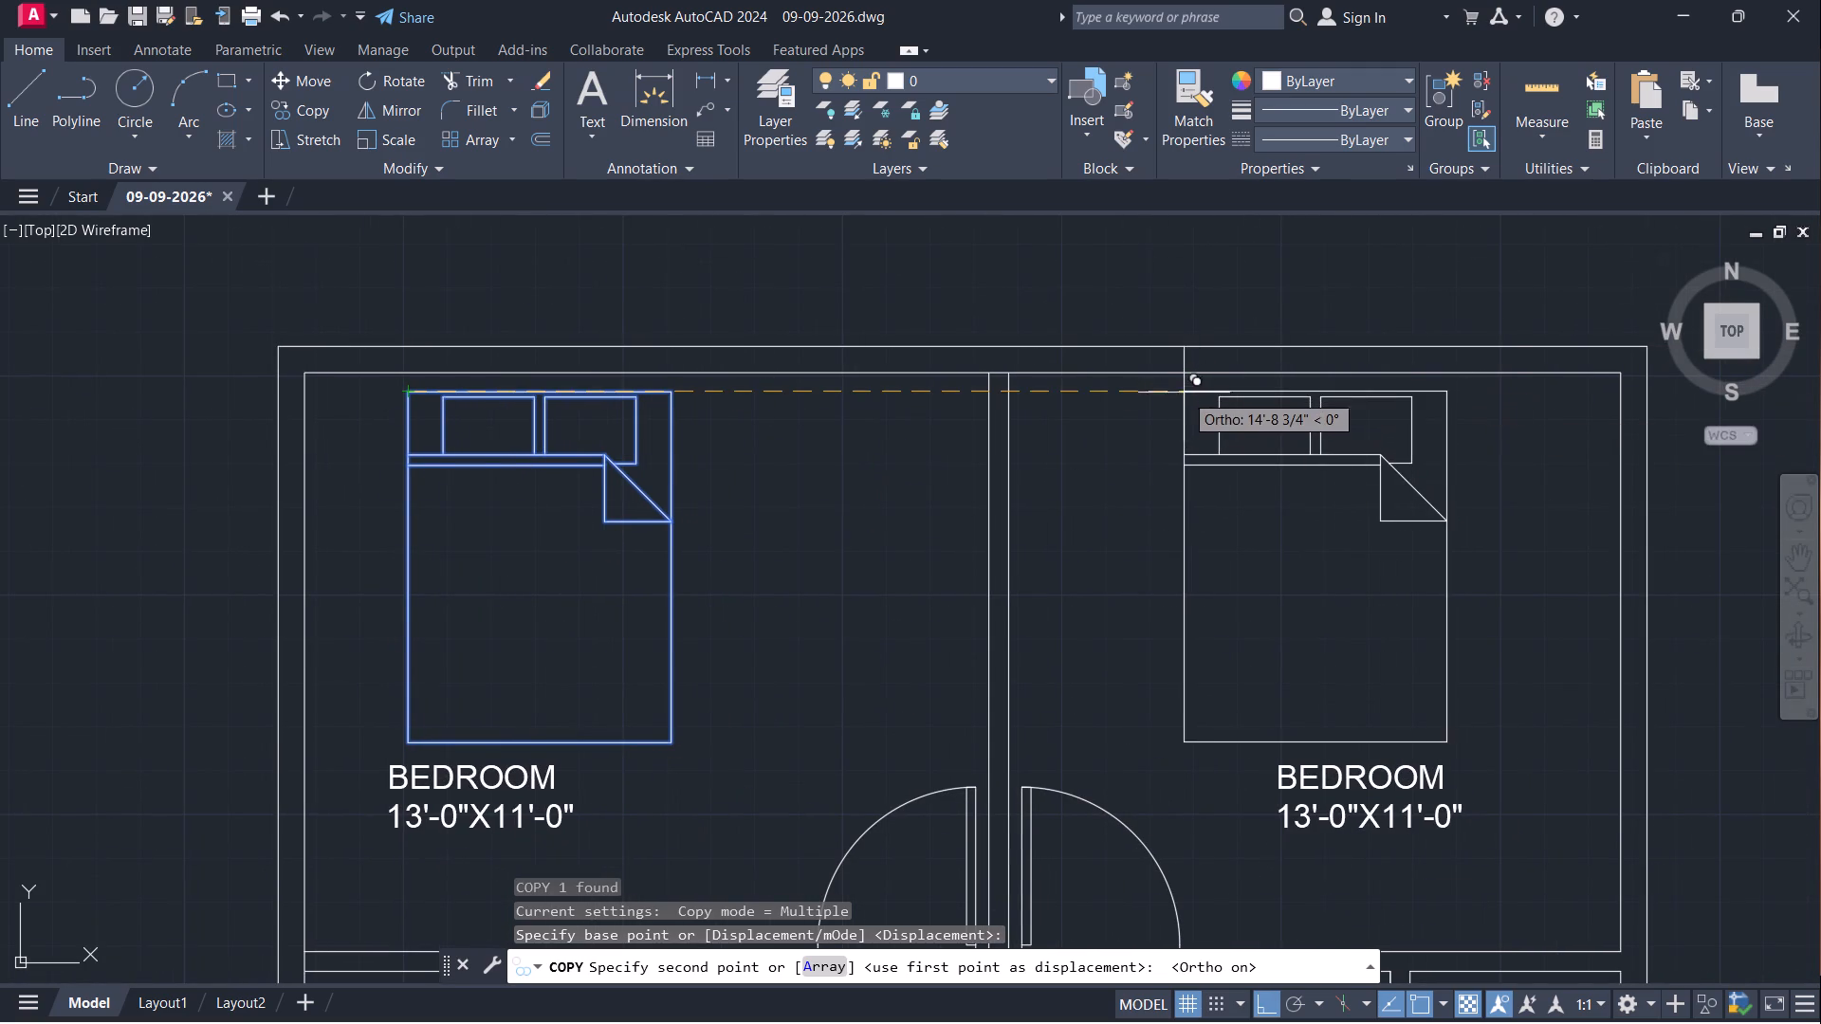
pyautogui.click(1219, 398)
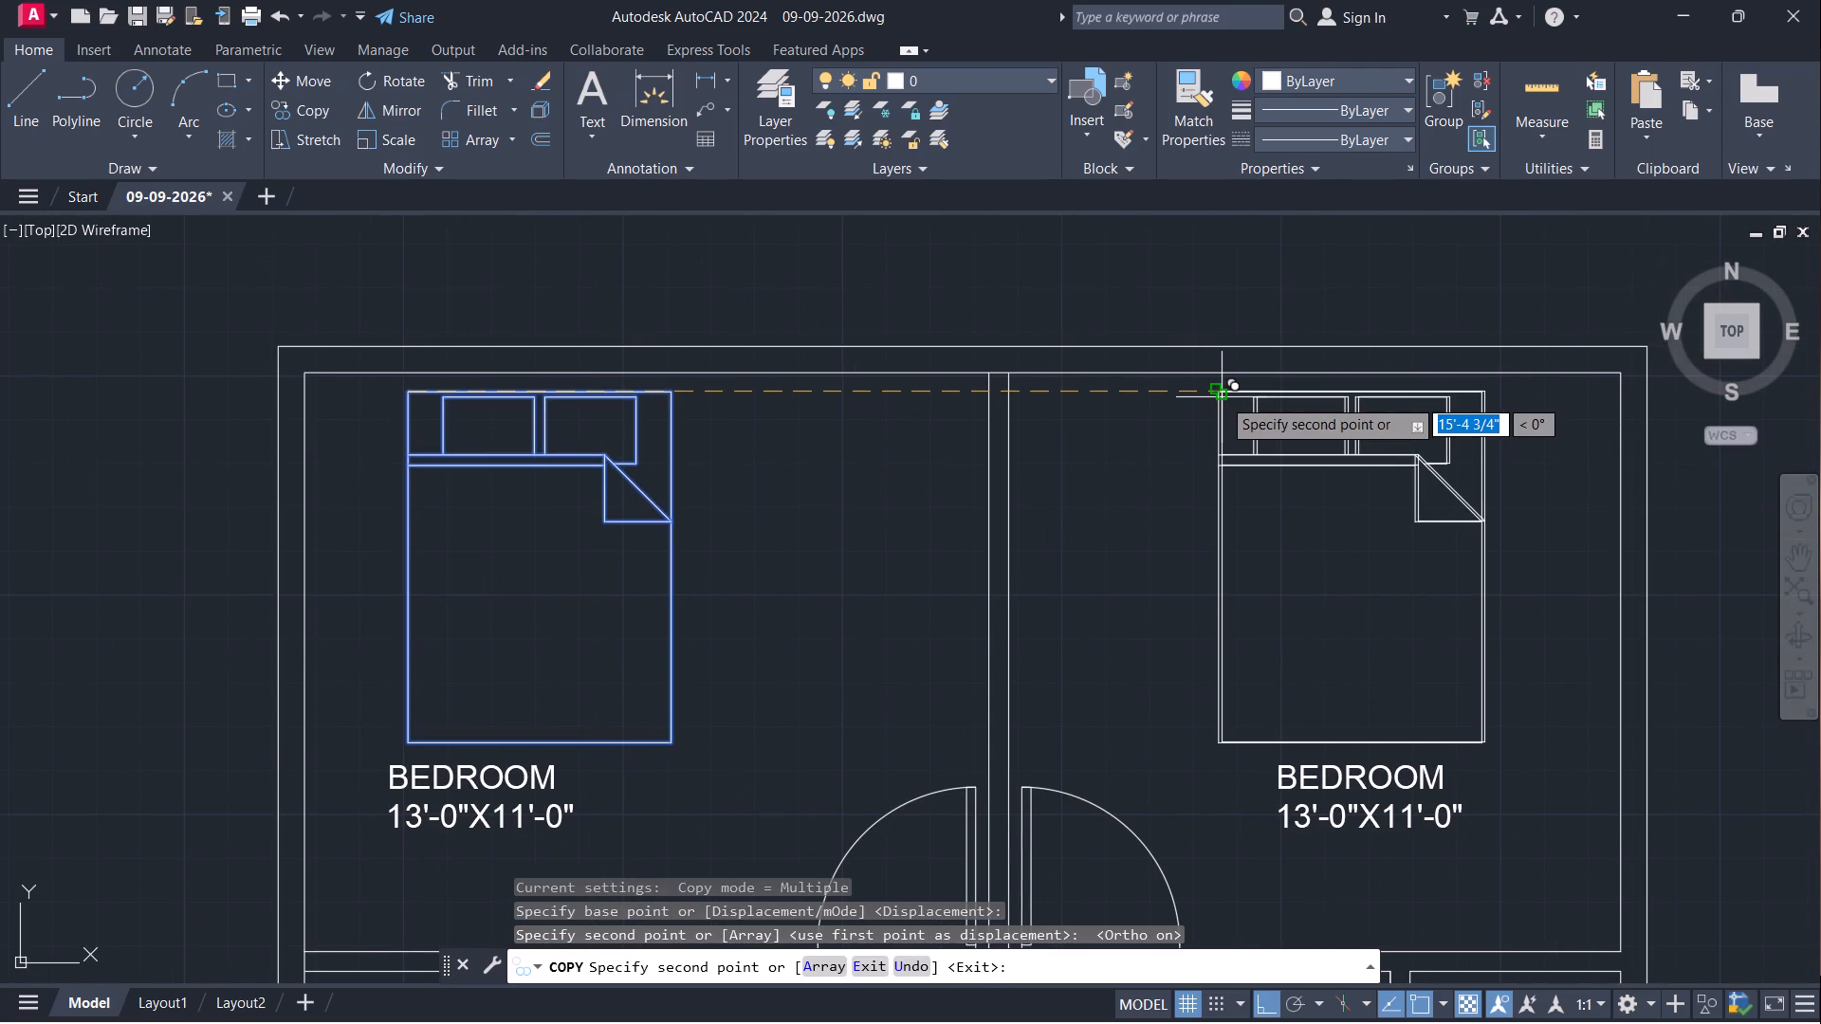
pyautogui.scroll(-3, 1229, 377)
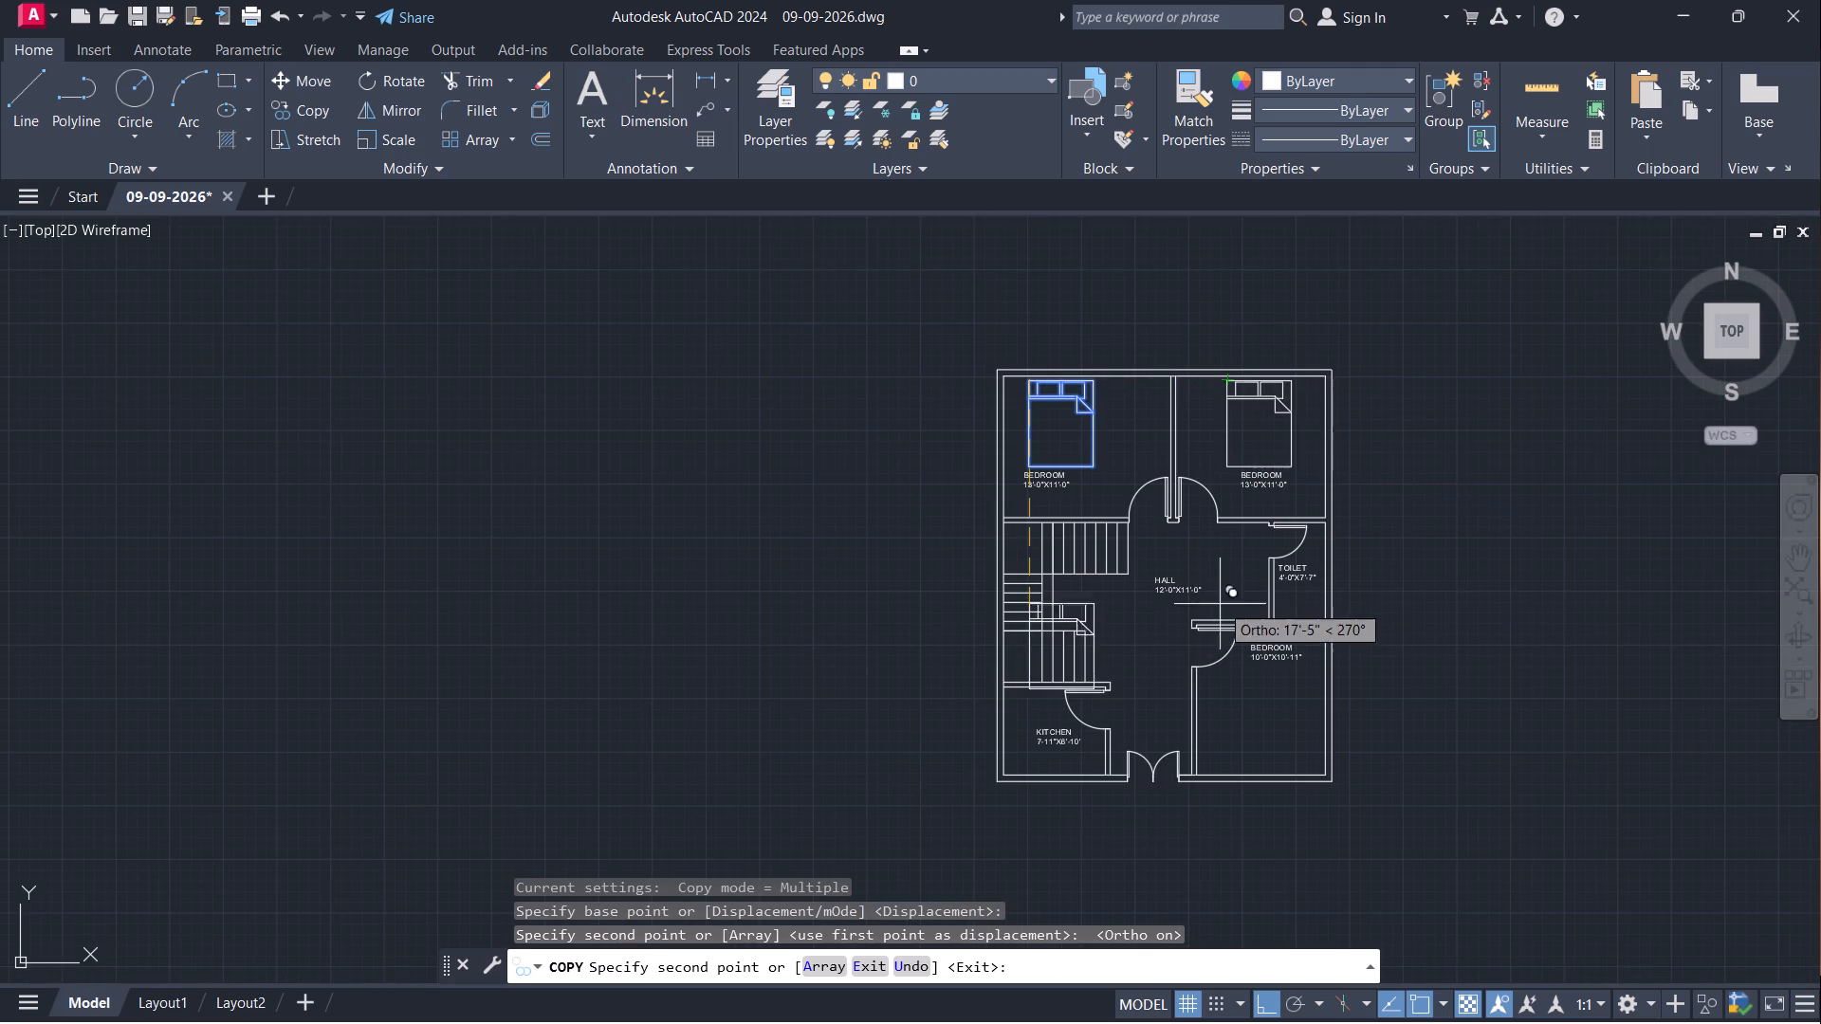
pyautogui.press('F8')
pyautogui.scroll(3, 1260, 683)
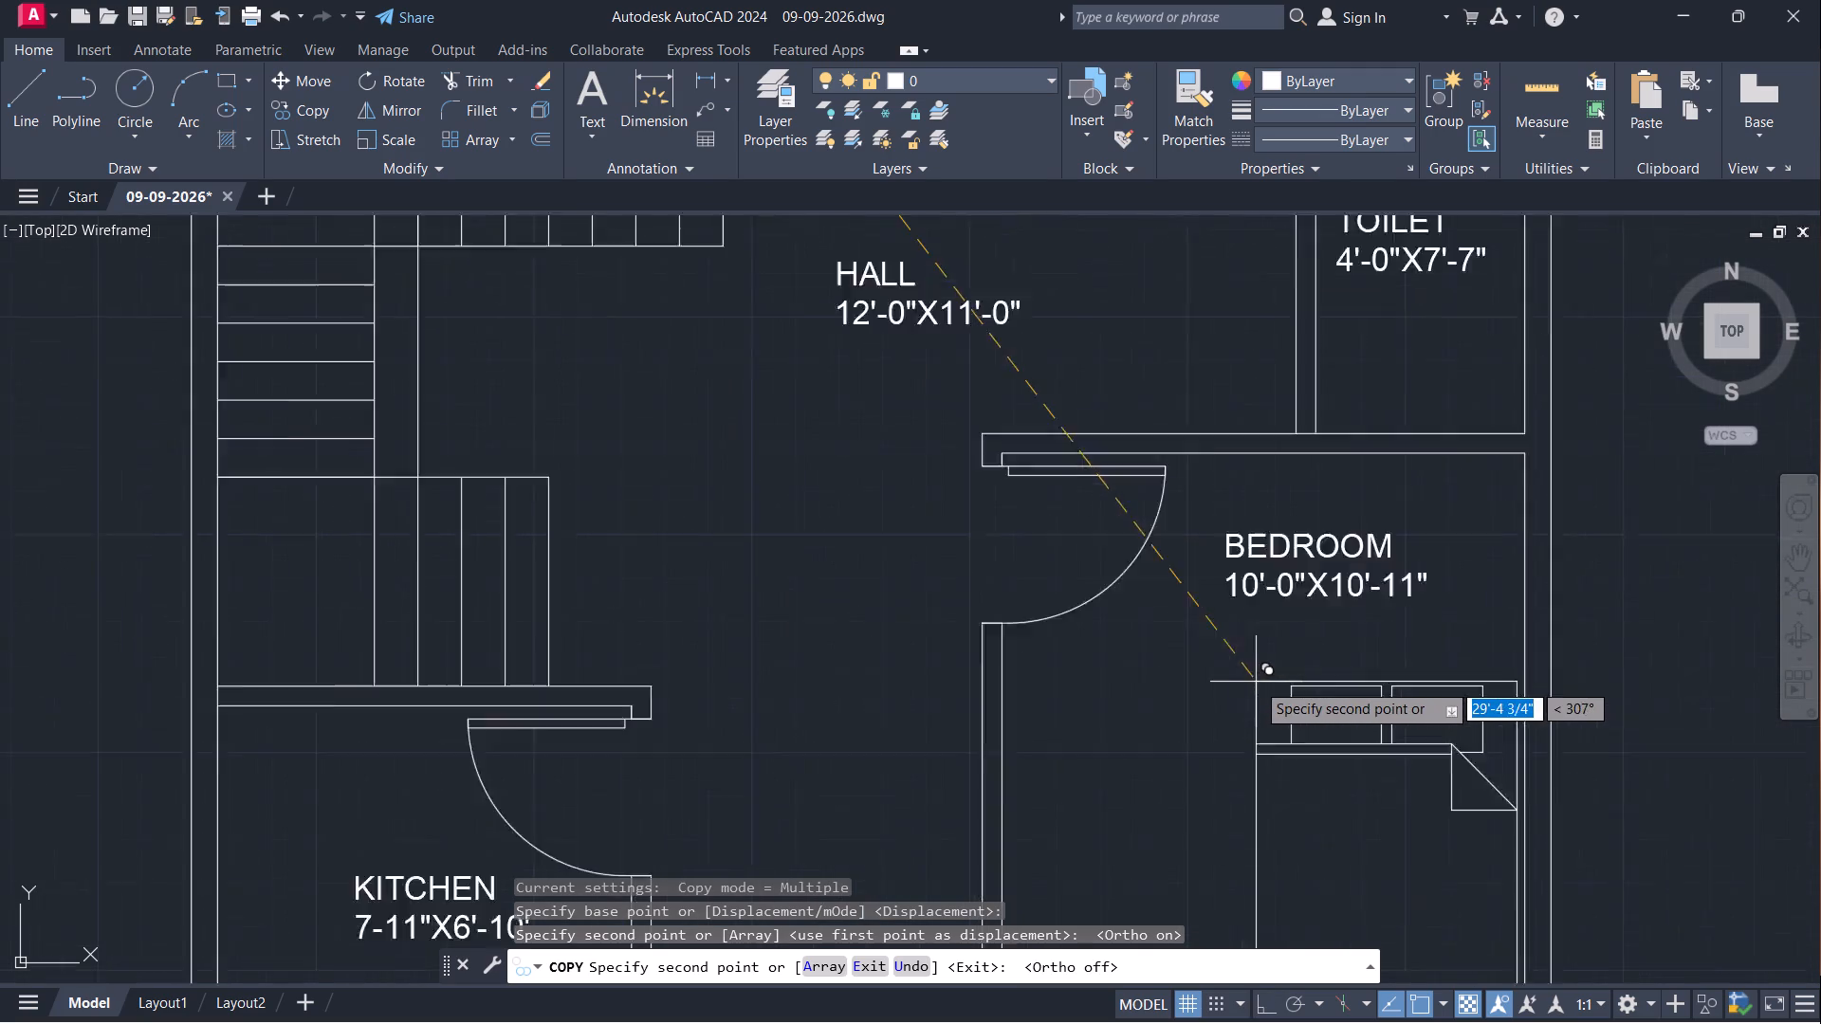
pyautogui.scroll(1, 1256, 682)
pyautogui.click(1069, 640)
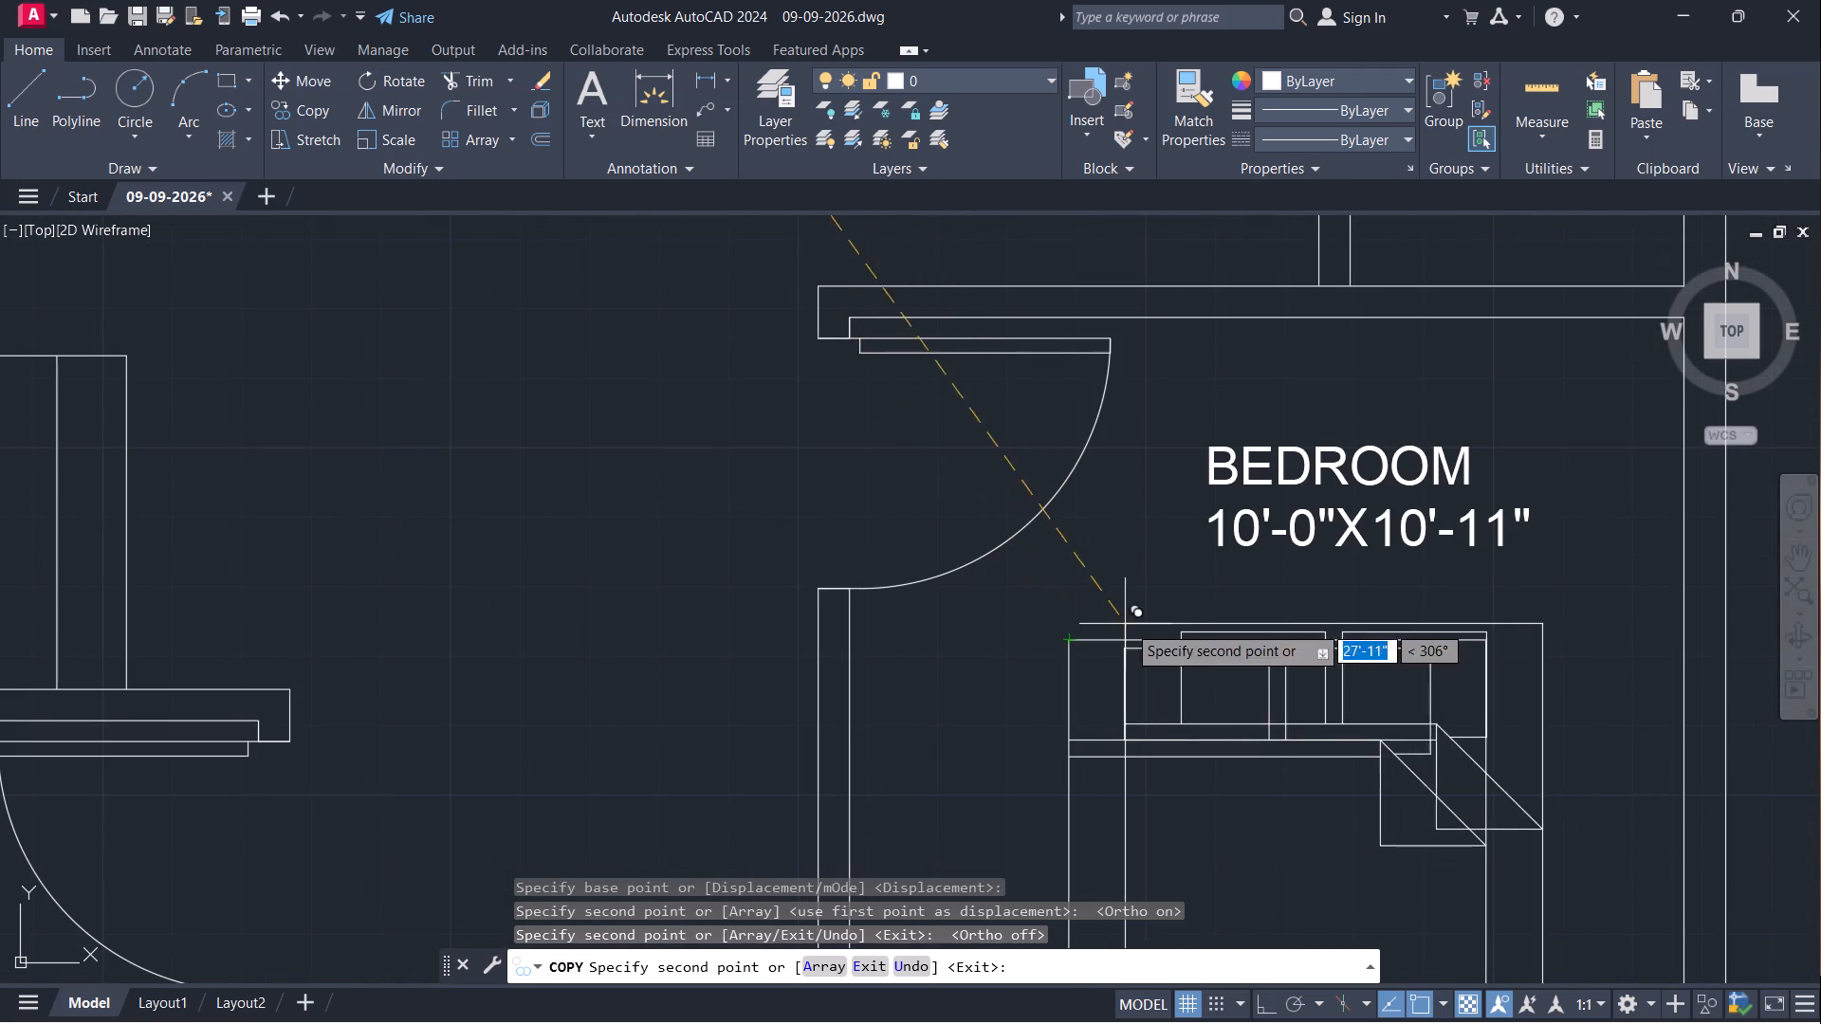
pyautogui.press('Escape')
# Rotate the lower-right bedroom's queen bed 270° about the midpoint of its headboard edge.
pyautogui.click(1188, 639)
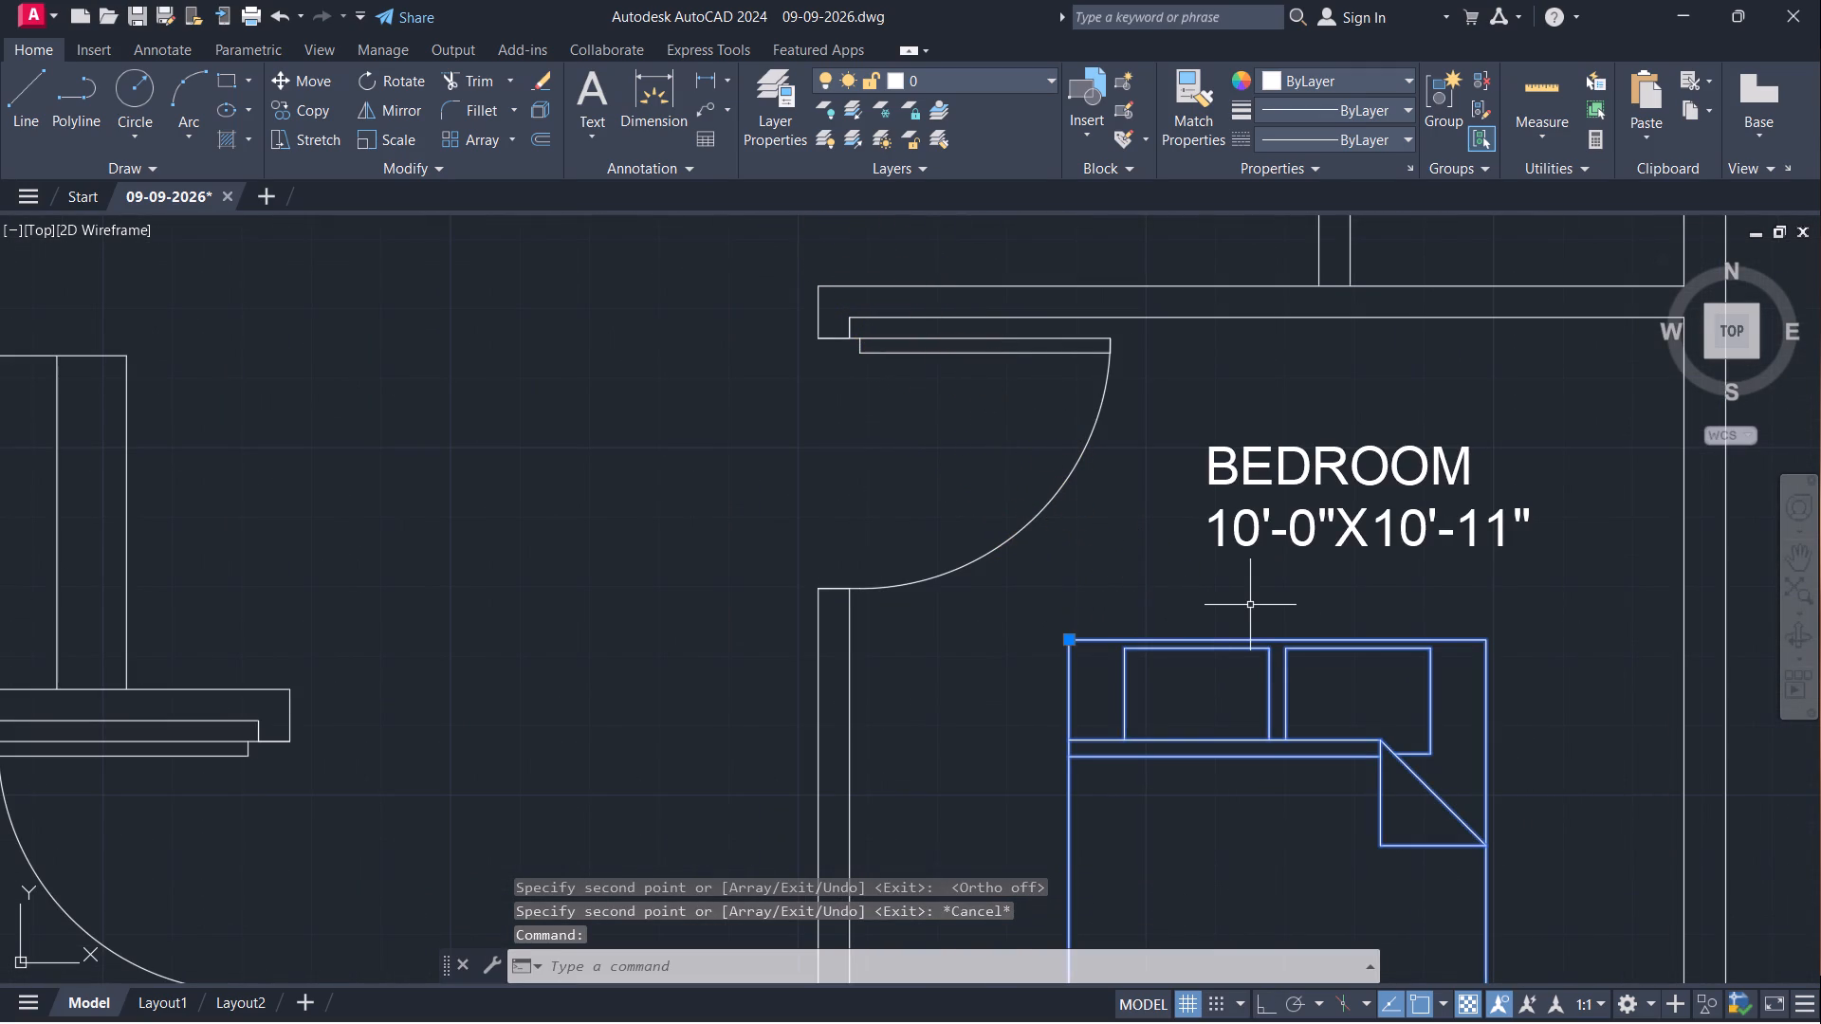
pyautogui.press('c')
pyautogui.press('BackSpace')
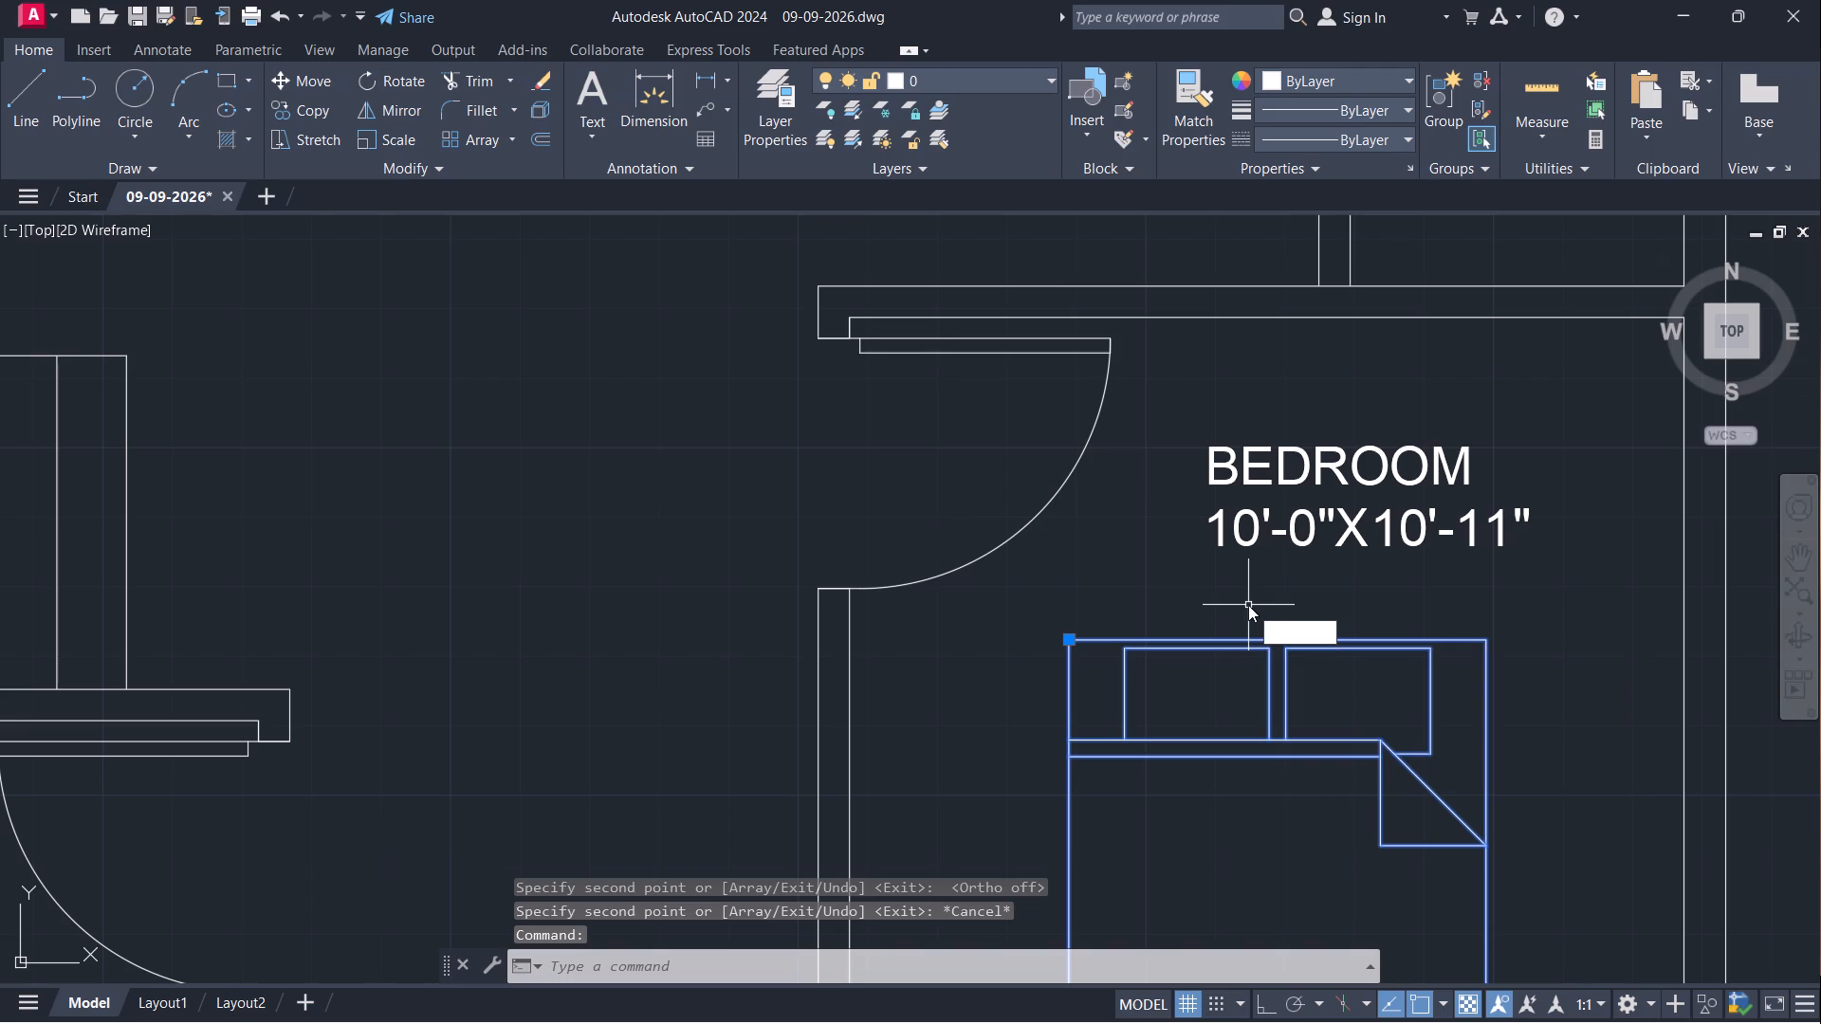
pyautogui.write('RO')
pyautogui.press('Return')
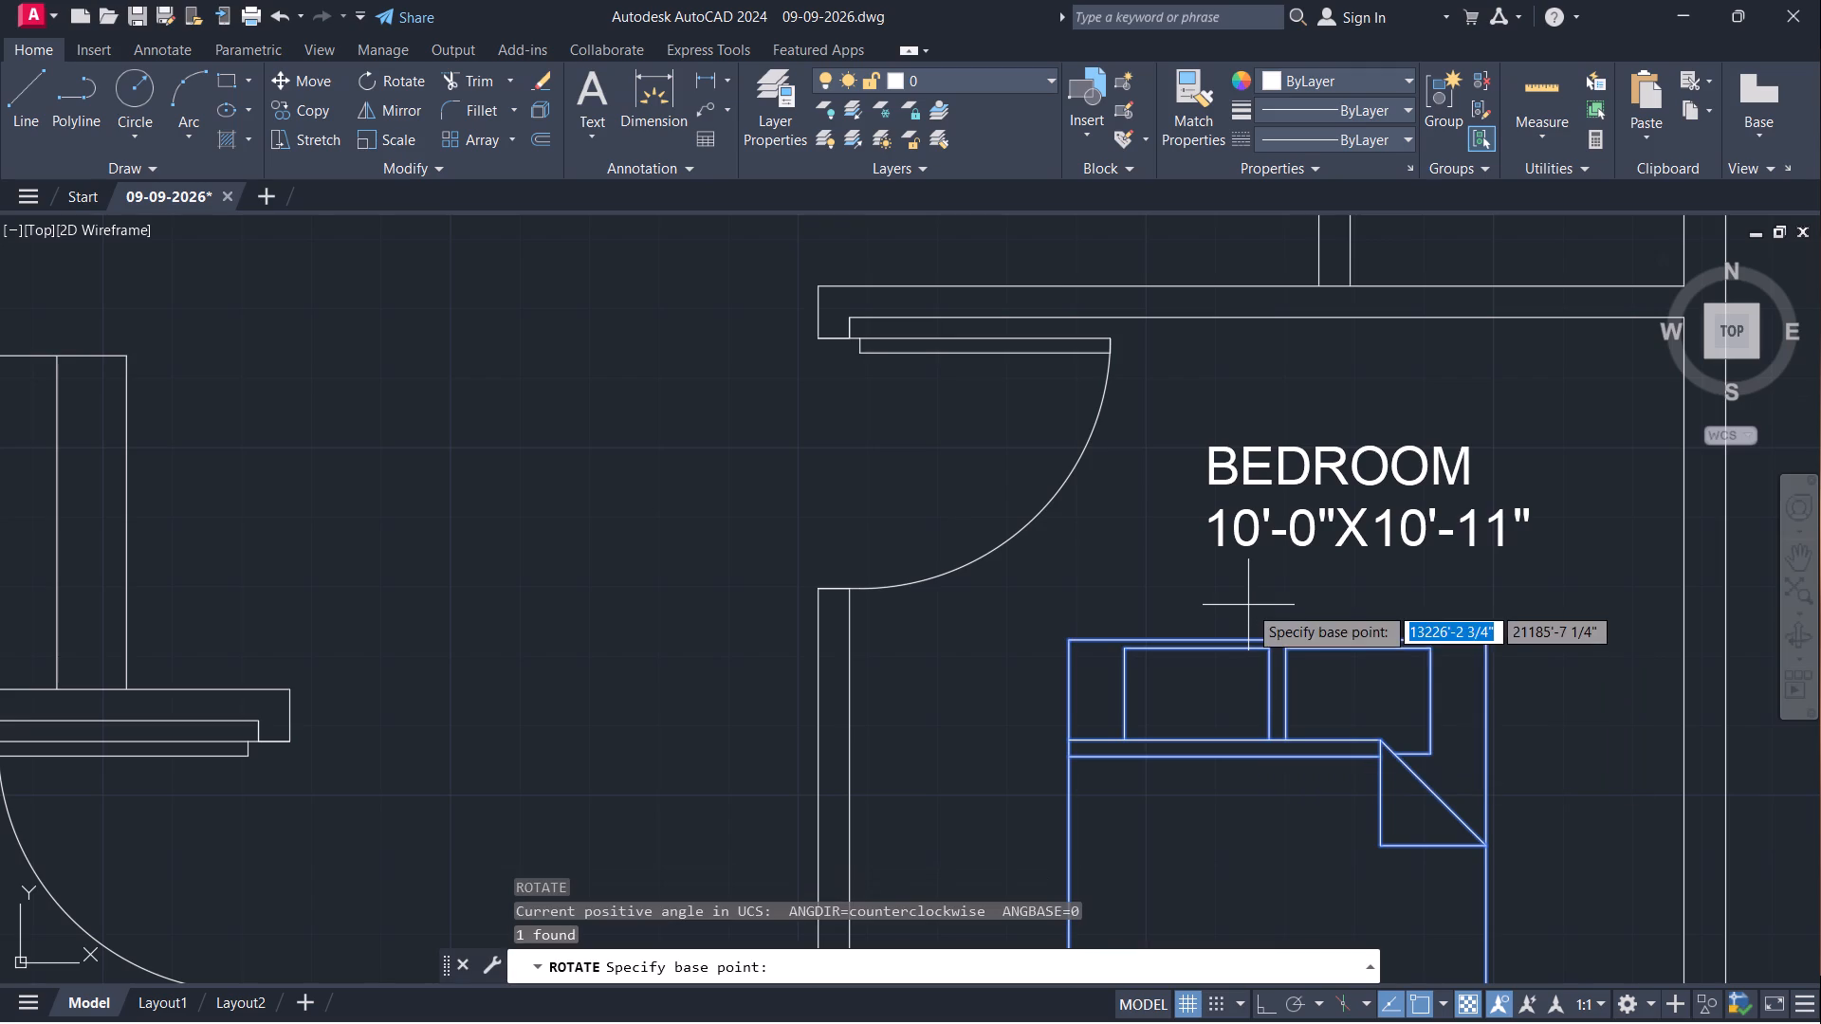
pyautogui.click(1278, 646)
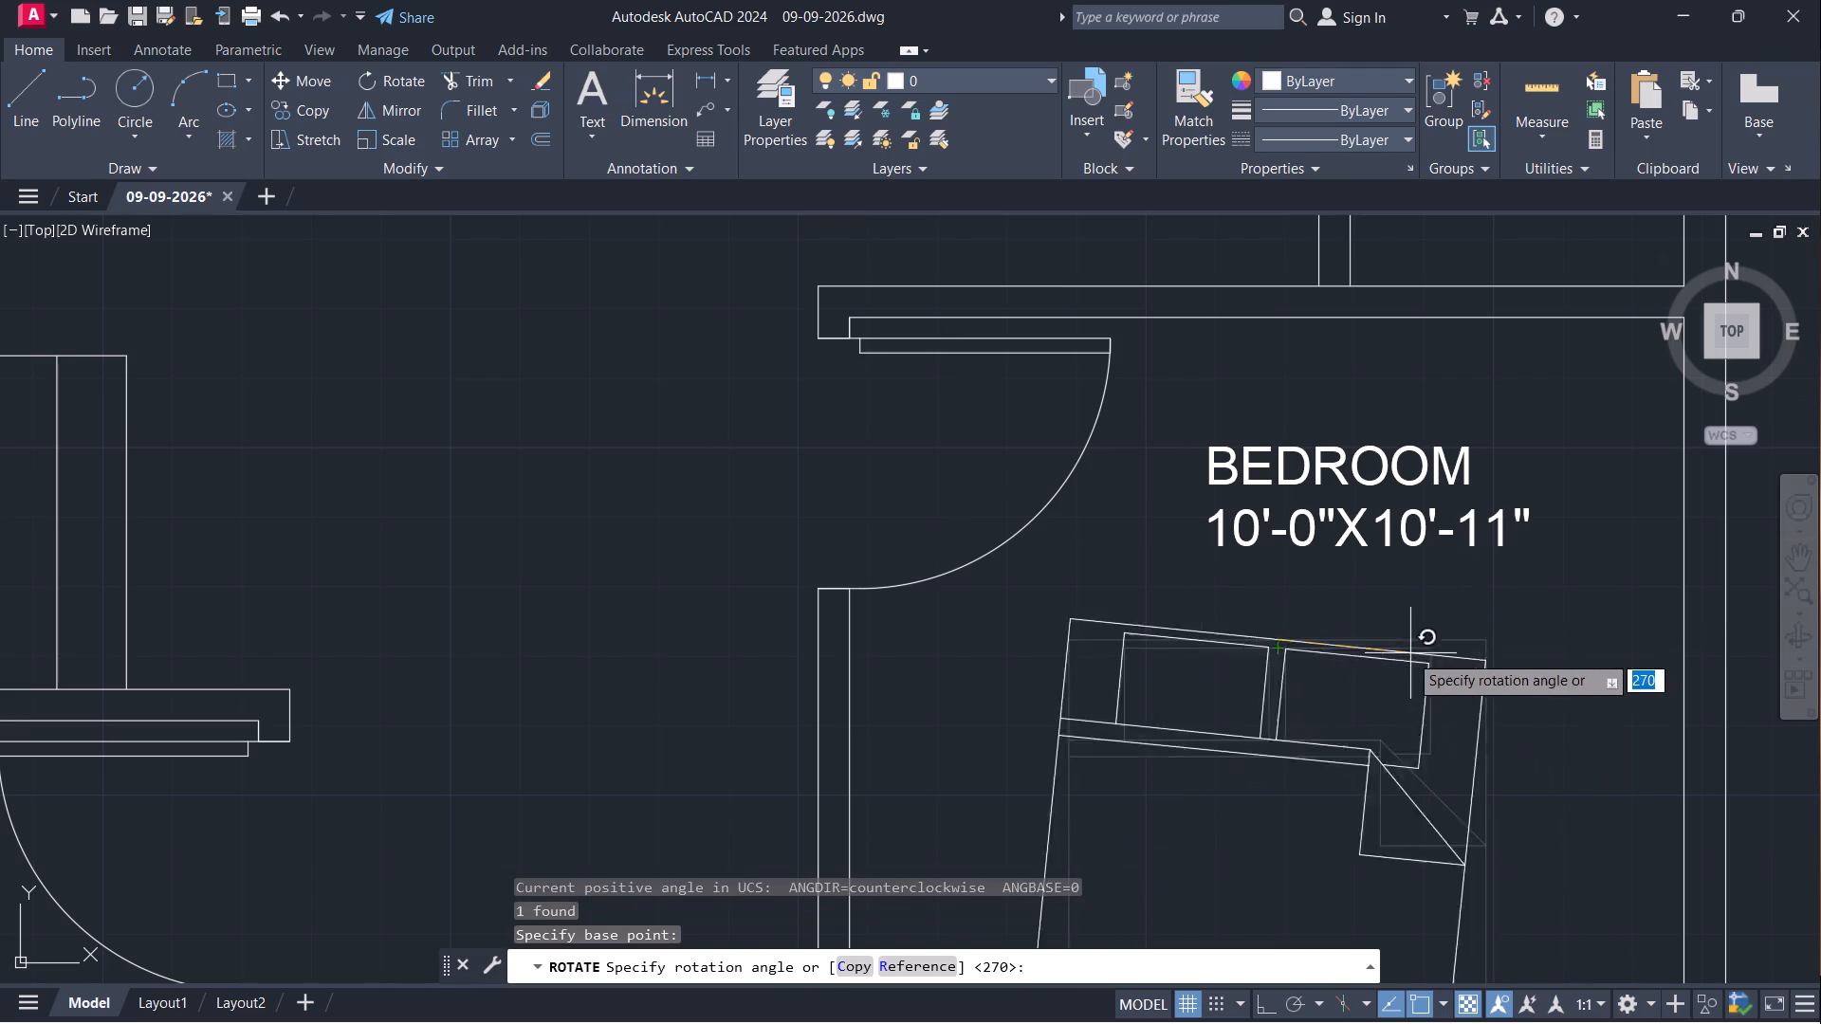
pyautogui.click(1269, 907)
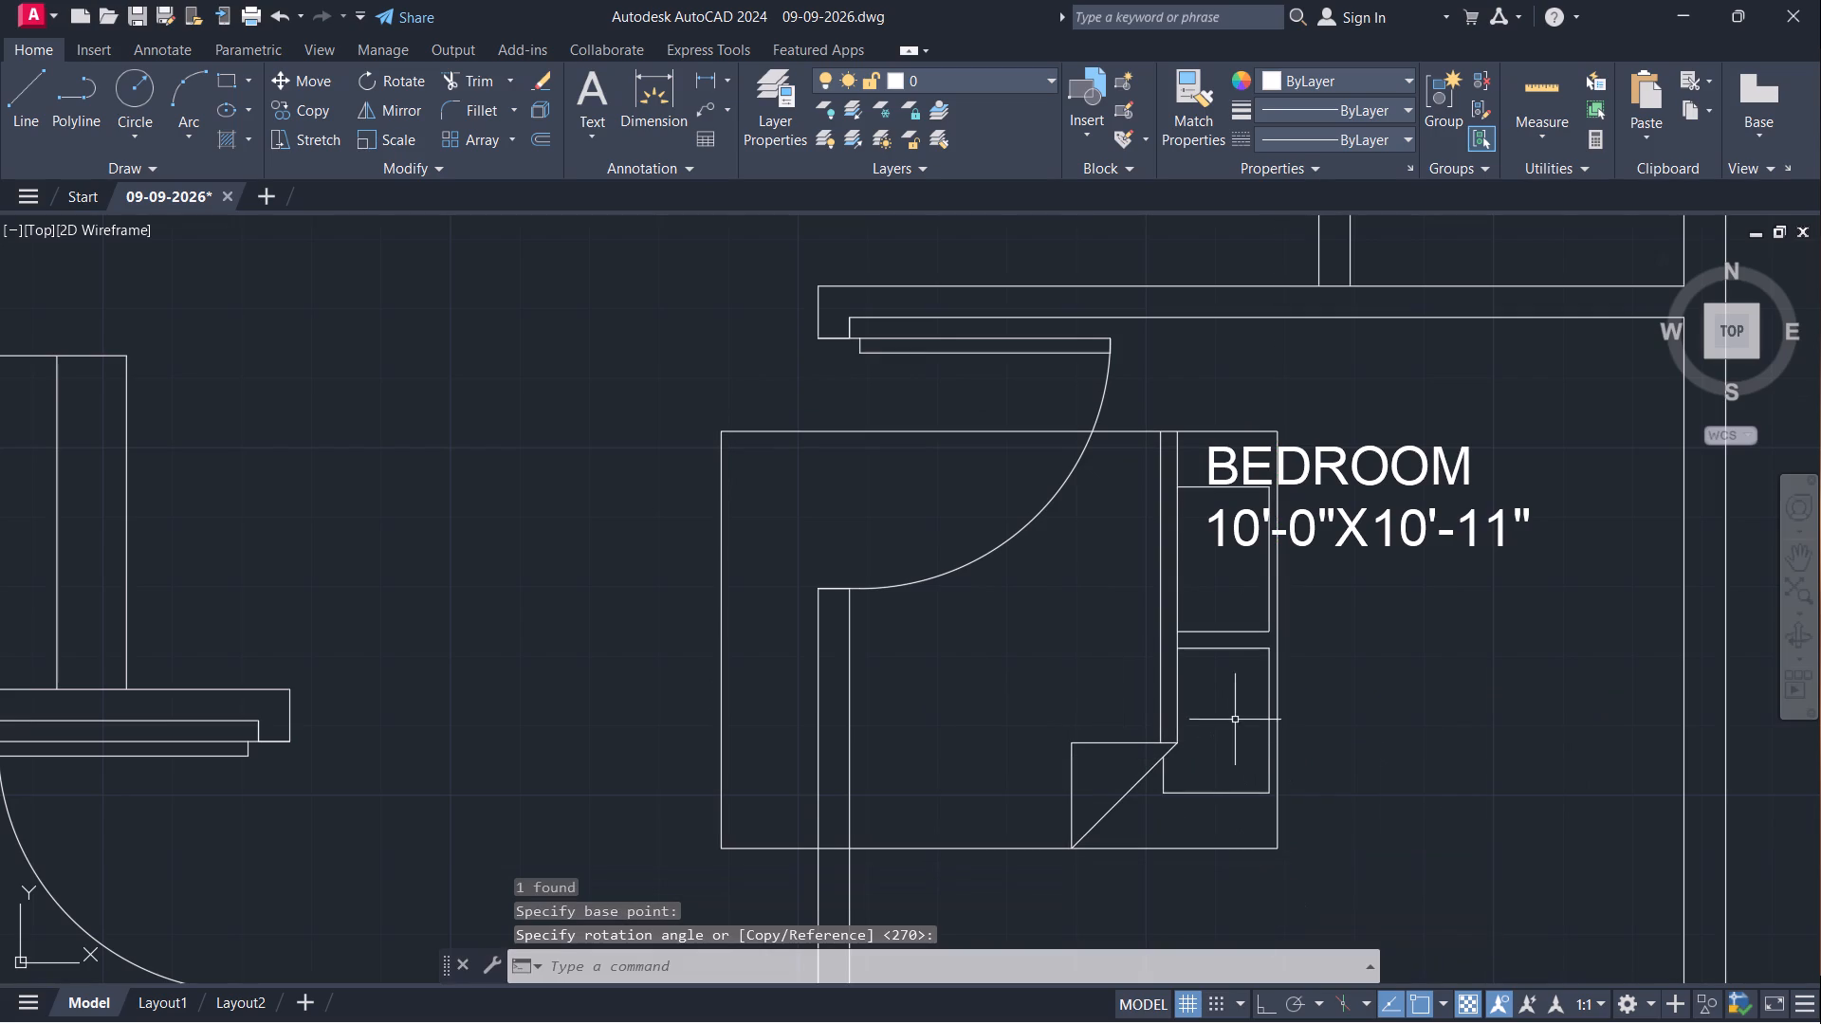
# Move the rotated queen bed below the 10'-0"X10'-11" bedroom label, with its headboard near the right outer wall.
pyautogui.click(1276, 720)
pyautogui.press('m')
pyautogui.press('Return')
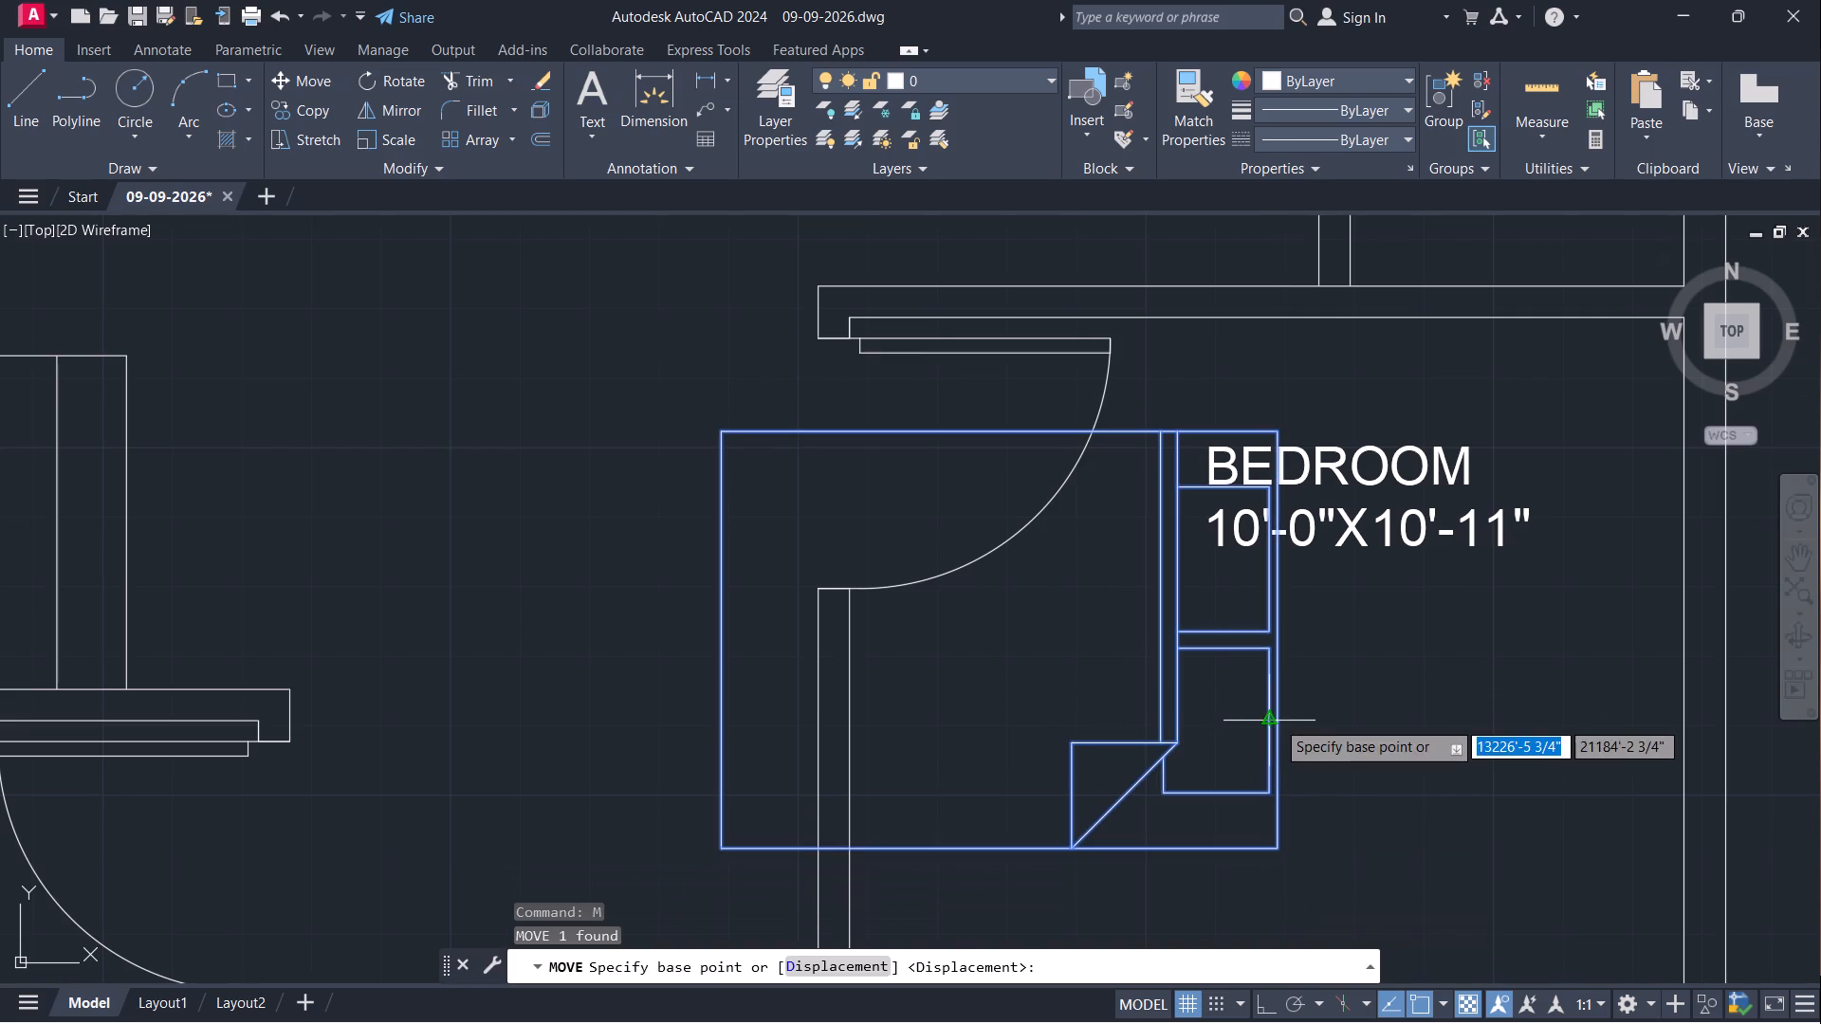
pyautogui.click(1282, 850)
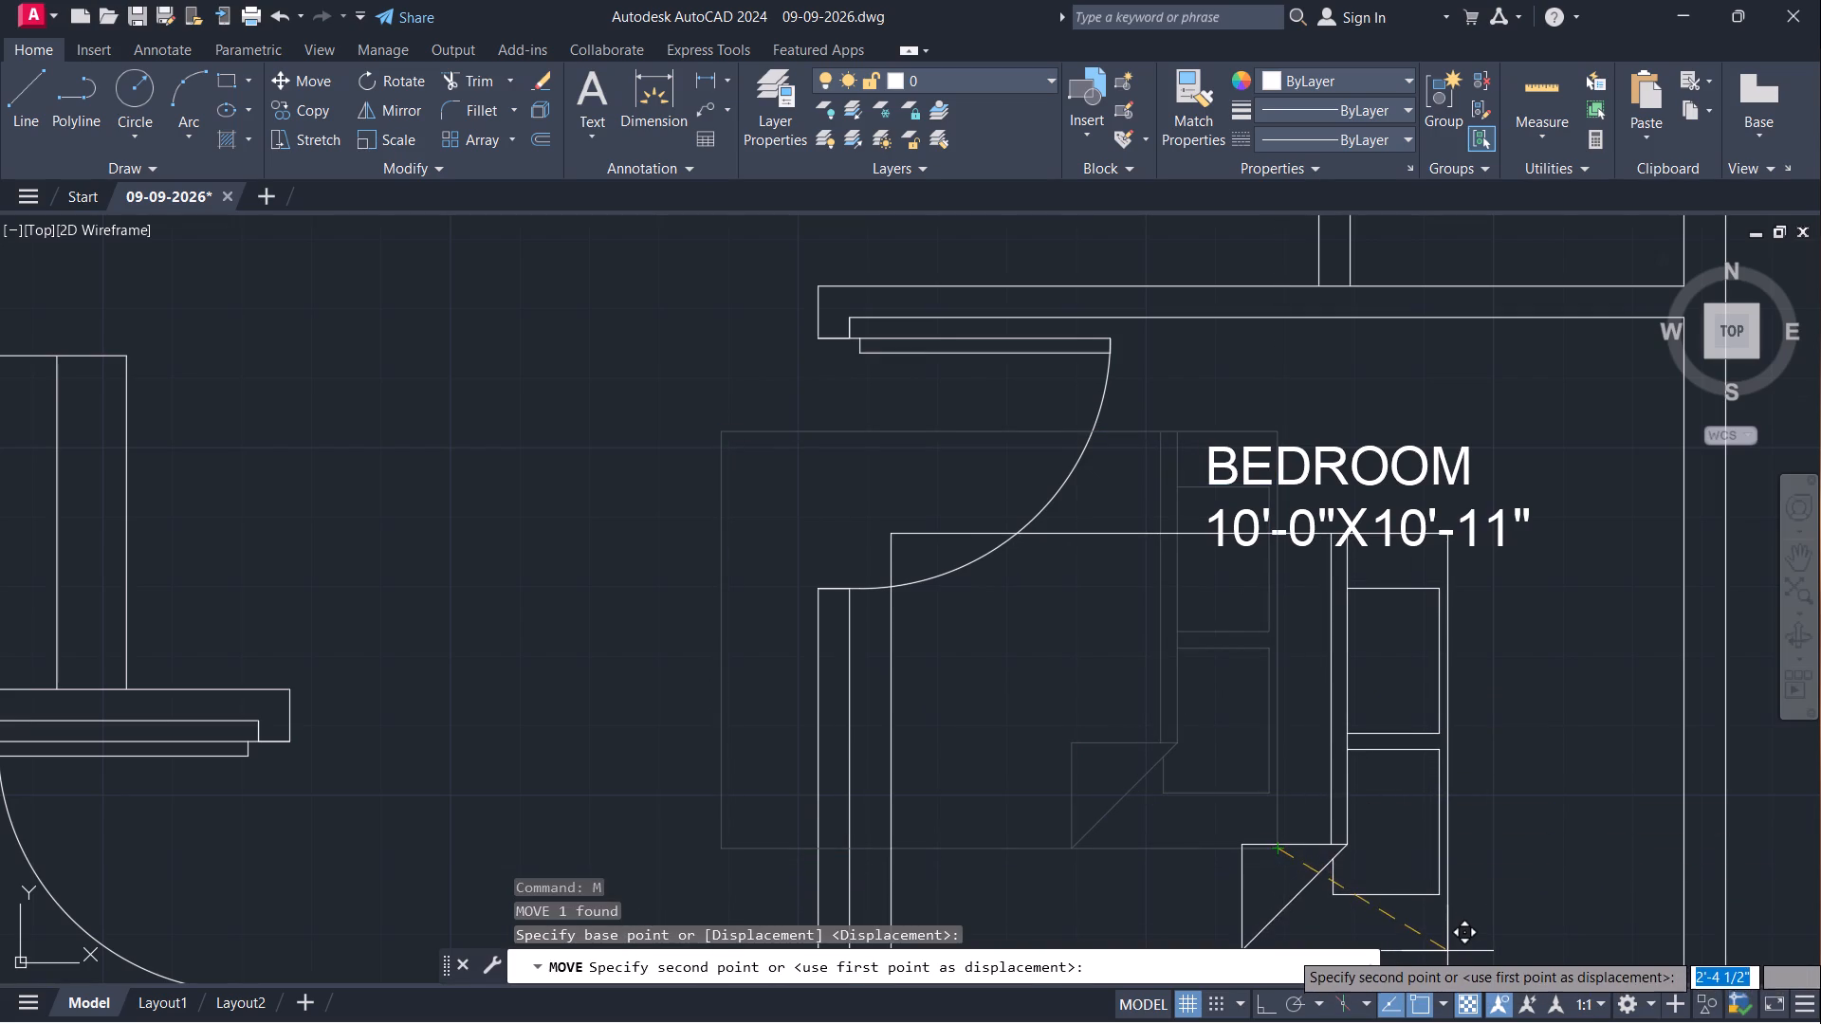
pyautogui.scroll(-3, 1457, 863)
pyautogui.scroll(3, 1481, 915)
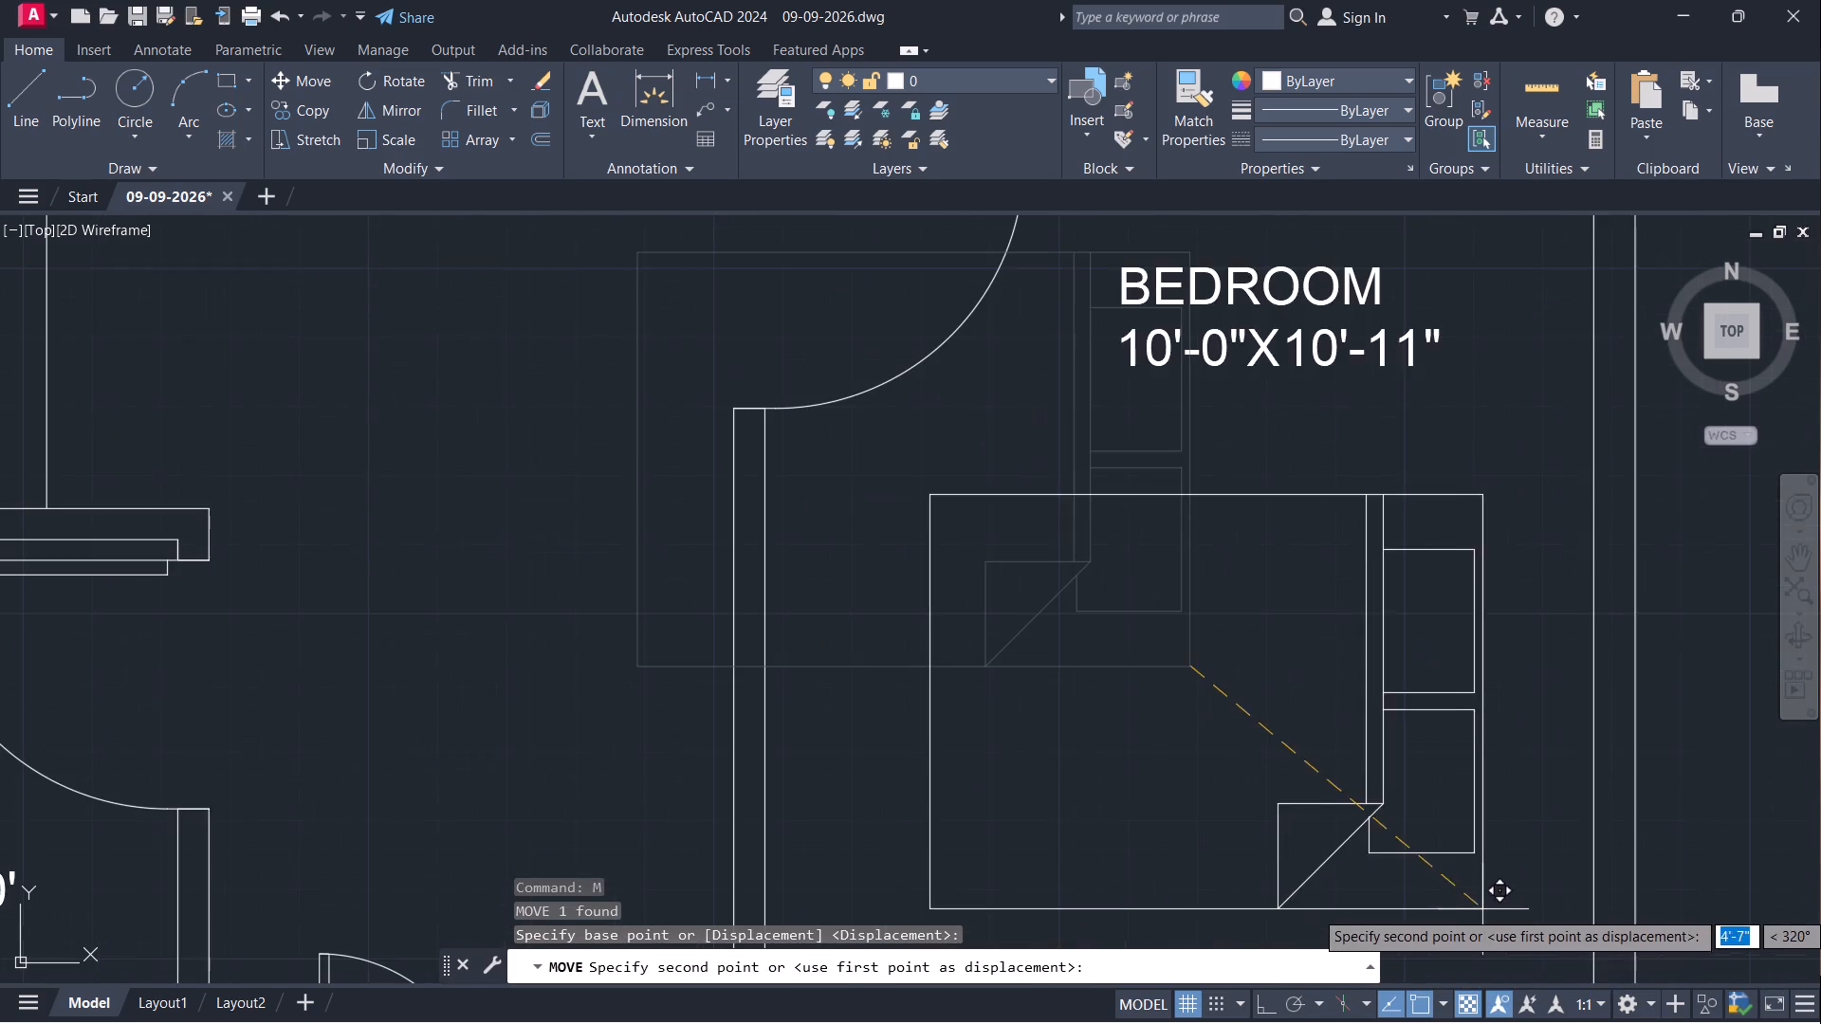
pyautogui.moveTo(1489, 907); pyautogui.dragTo(1415, 748, button='middle')
pyautogui.click(1462, 793)
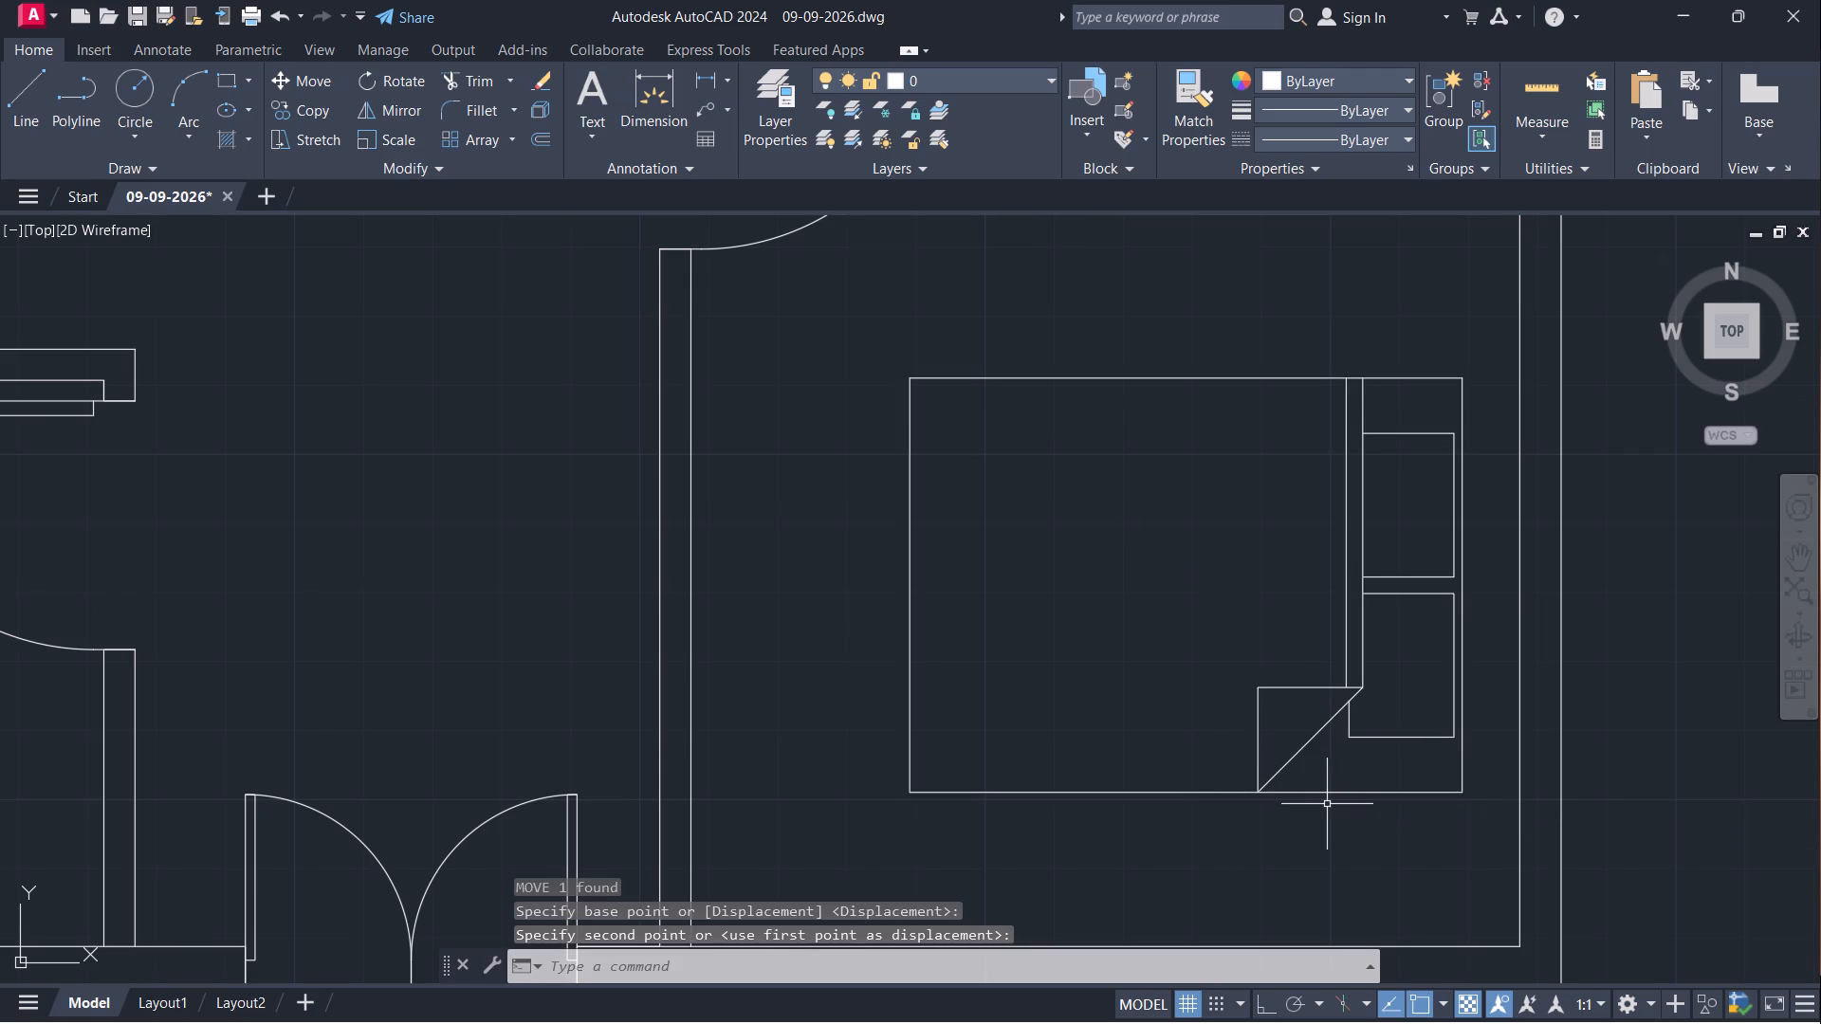
# Insert a Toilet - top block in the toilet room, just below its label.
pyautogui.scroll(-2, 1312, 814)
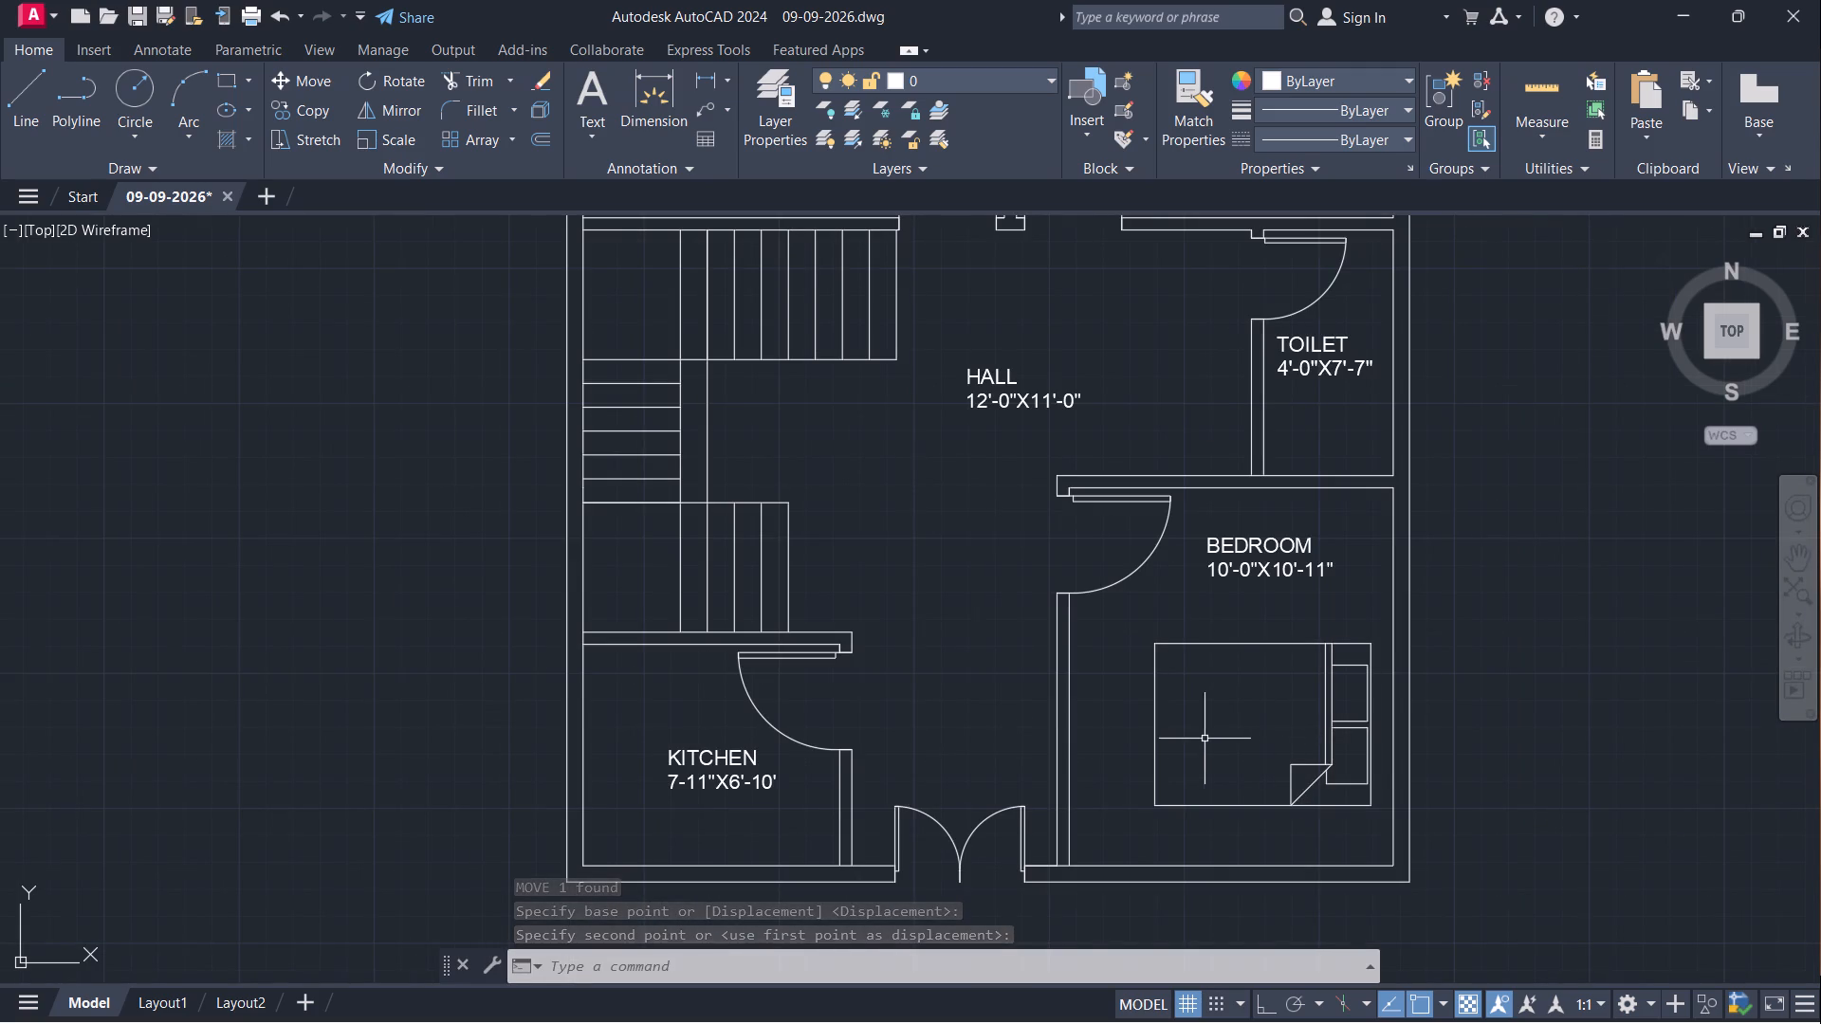
pyautogui.press('Escape')
pyautogui.press('i')
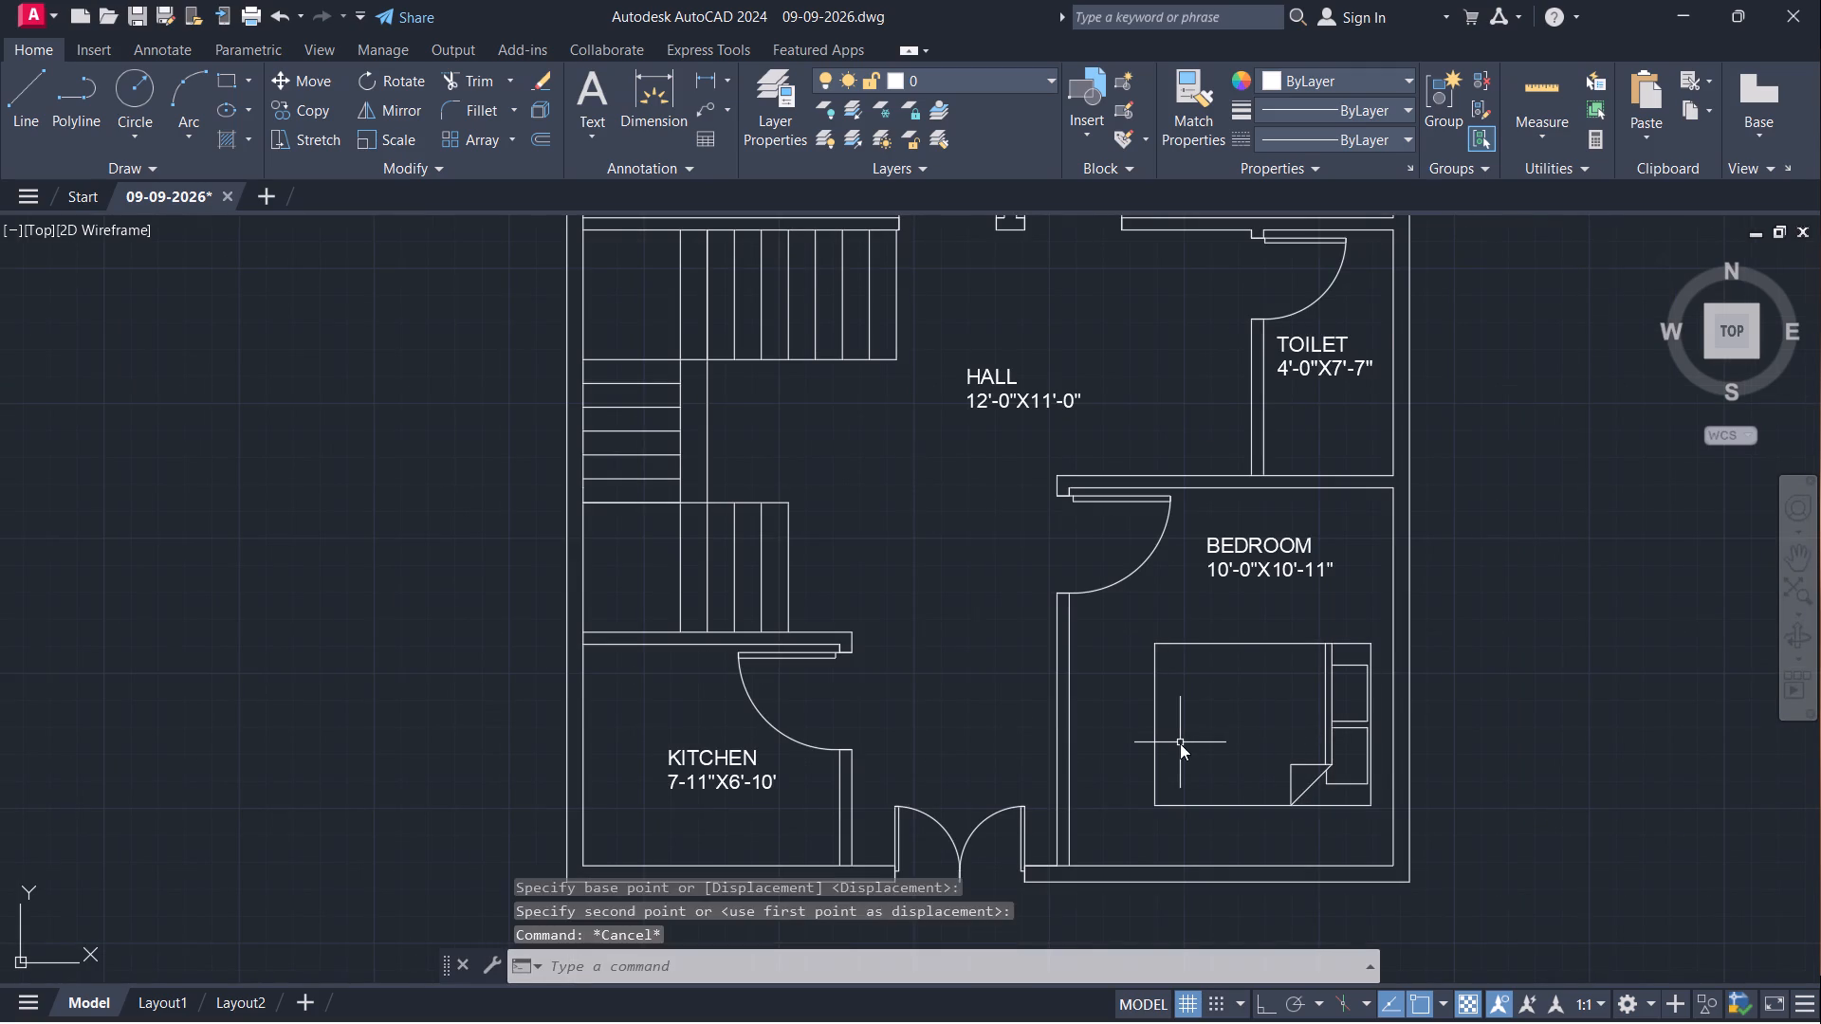
pyautogui.press('Return')
pyautogui.click(1578, 546)
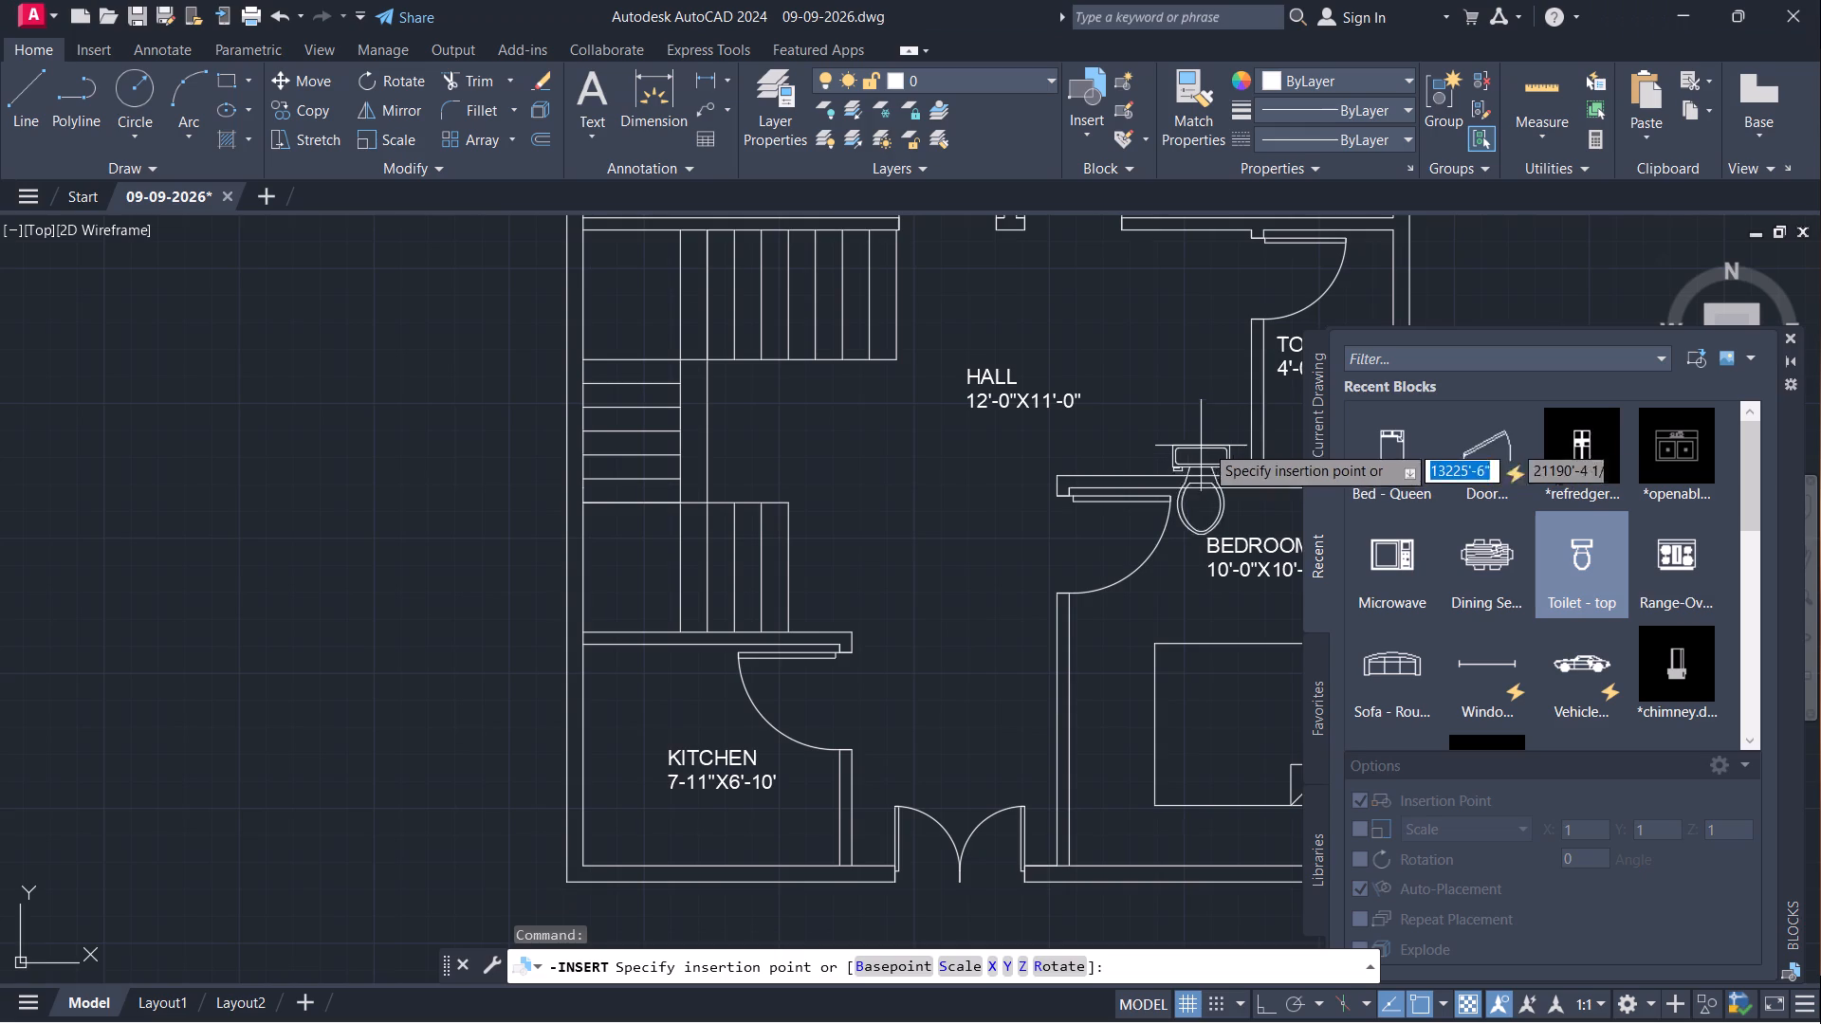
pyautogui.click(1788, 337)
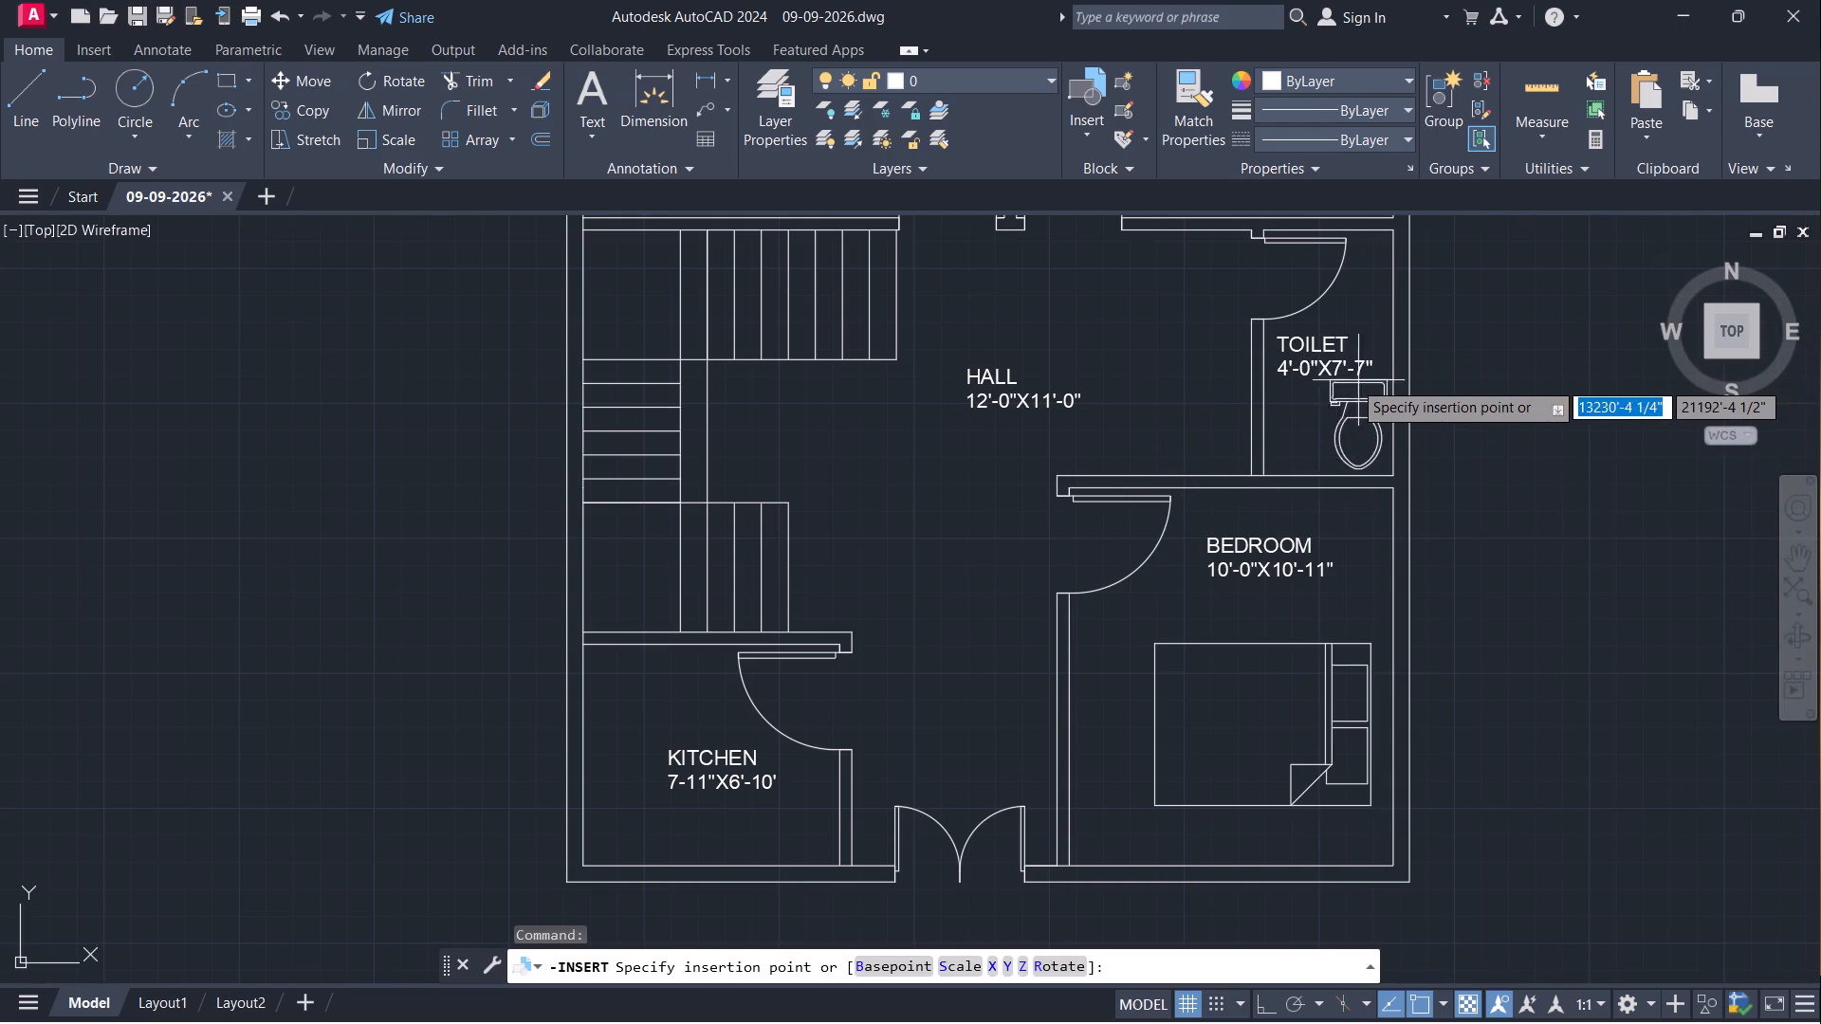
pyautogui.scroll(2, 1350, 380)
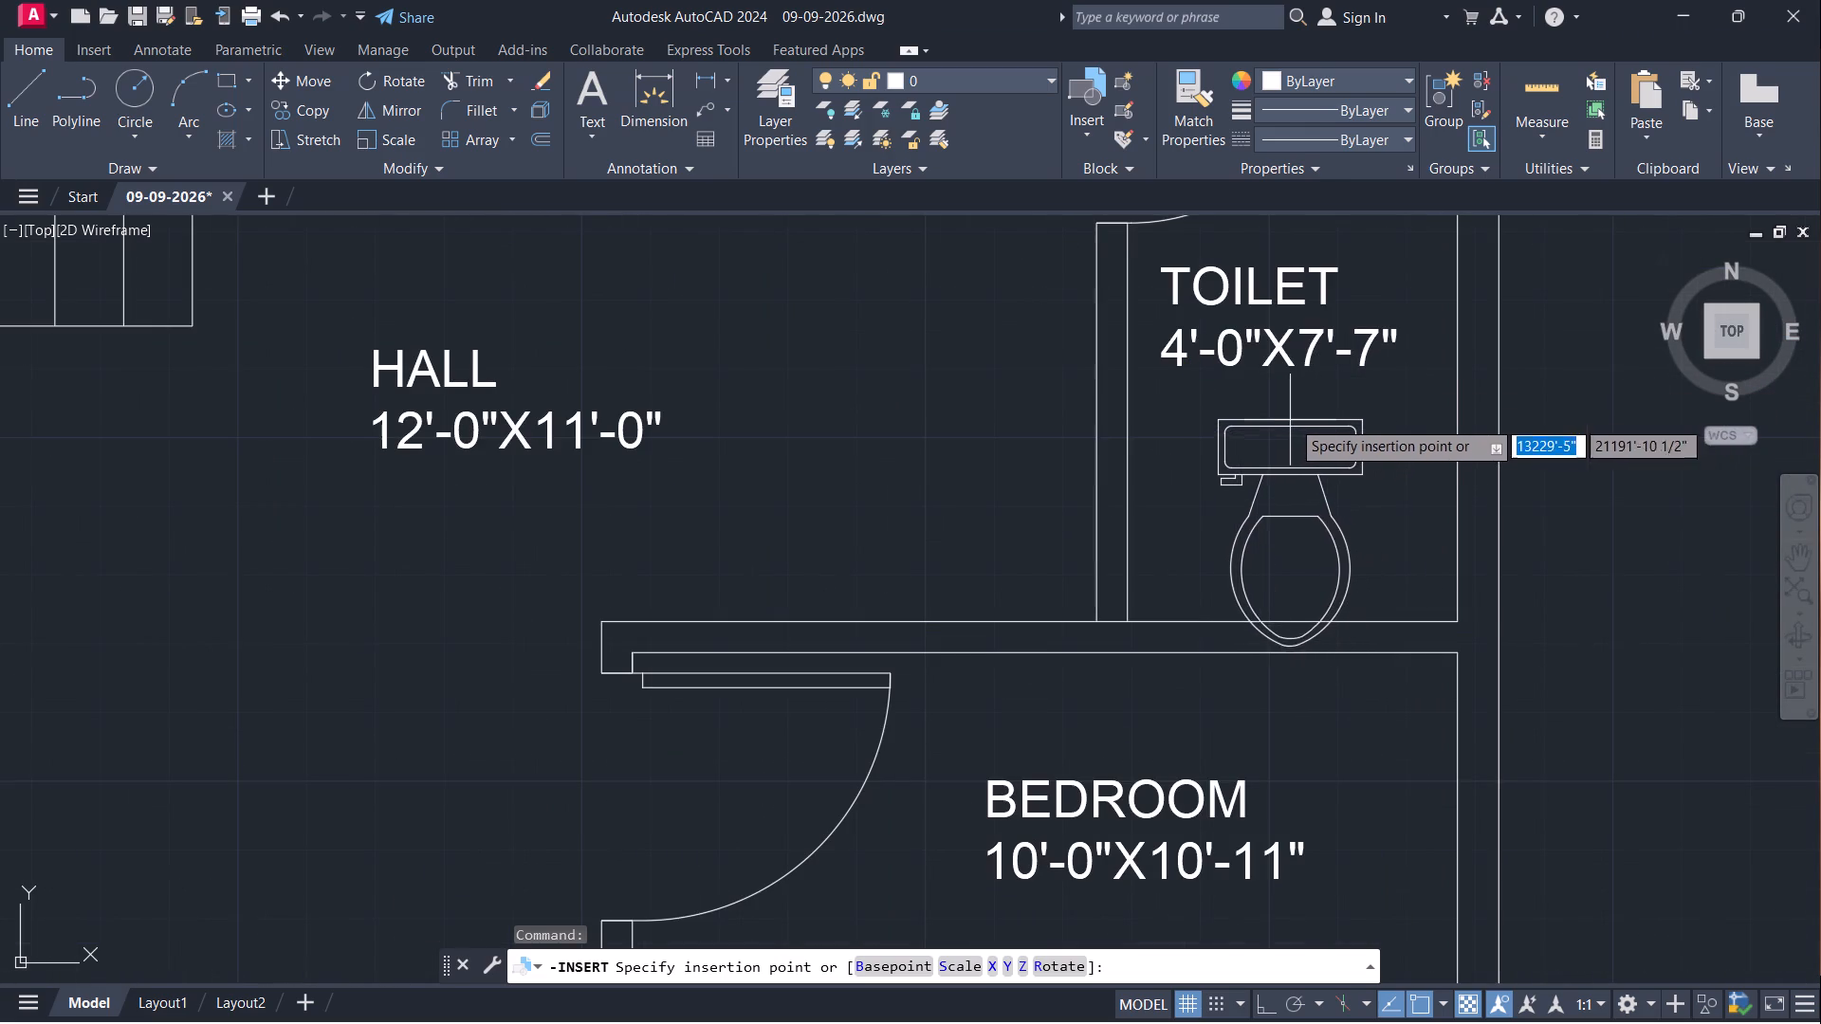
pyautogui.click(1297, 397)
pyautogui.press('Escape')
# Rotate the toilet block 180° about the centre of its tank so the bowl points up.
pyautogui.click(1323, 402)
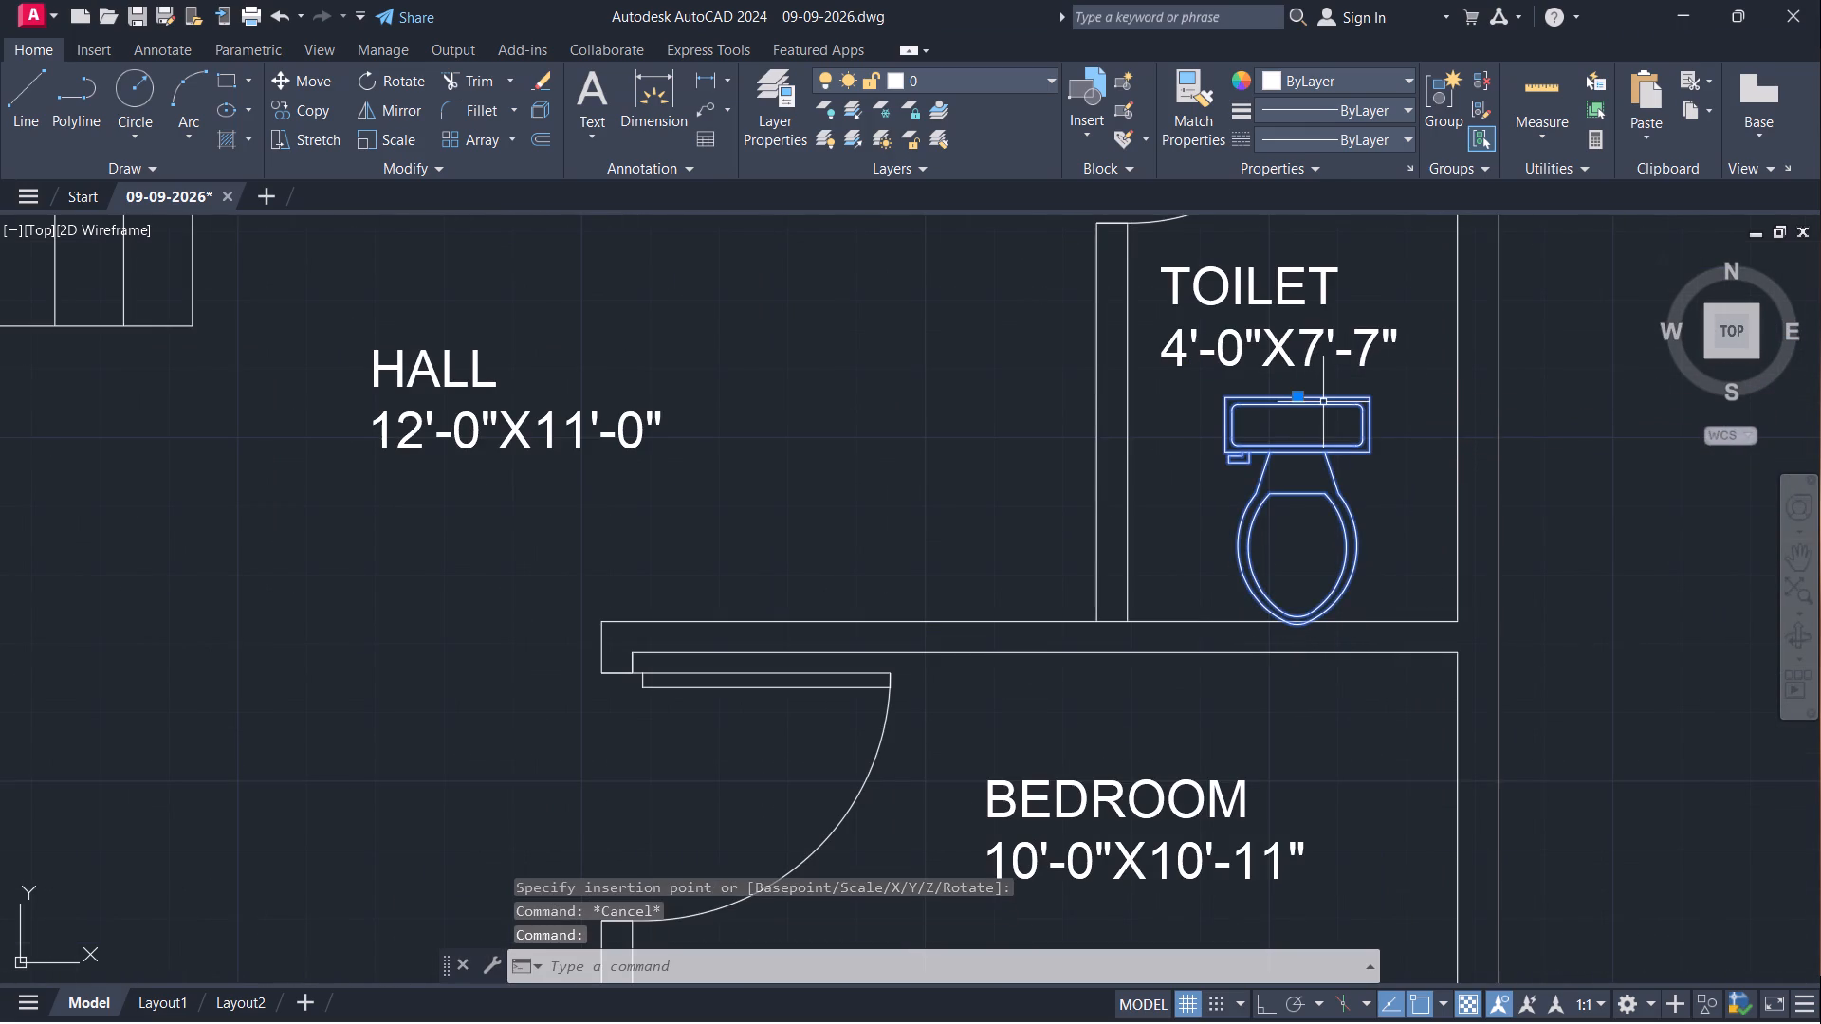
pyautogui.write('RO')
pyautogui.press('Return')
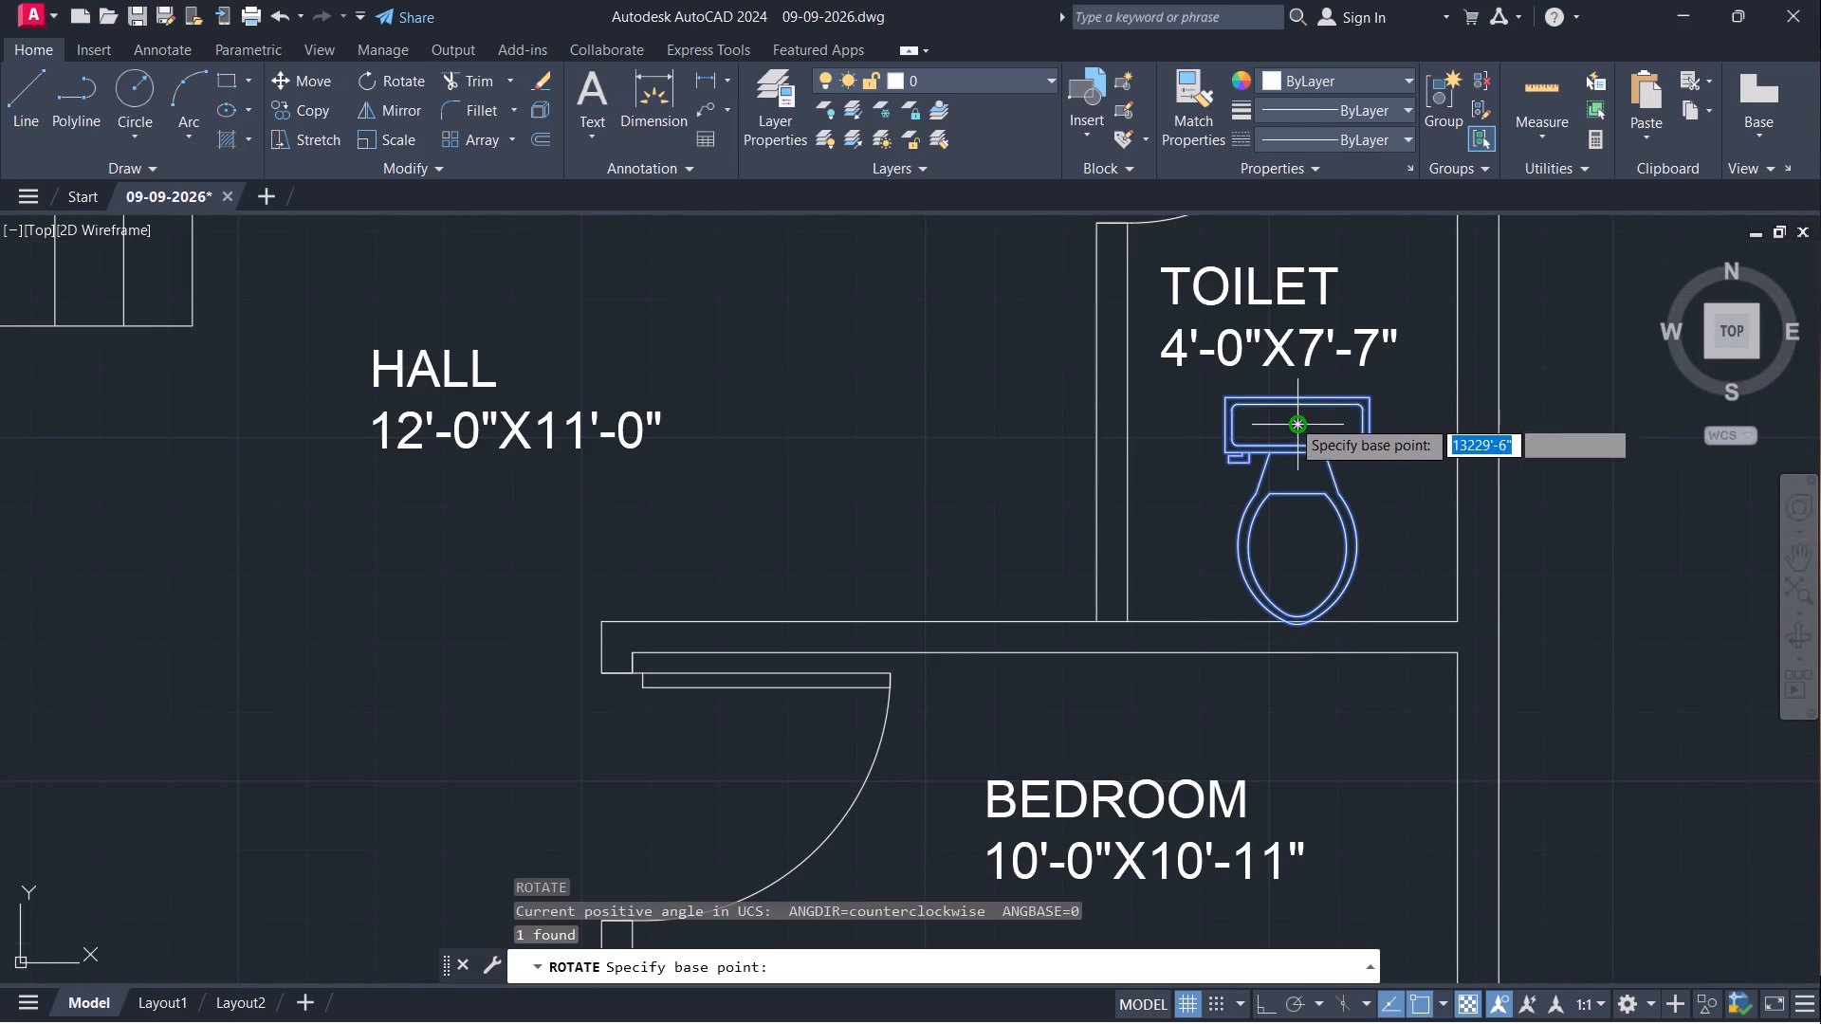
pyautogui.click(1296, 424)
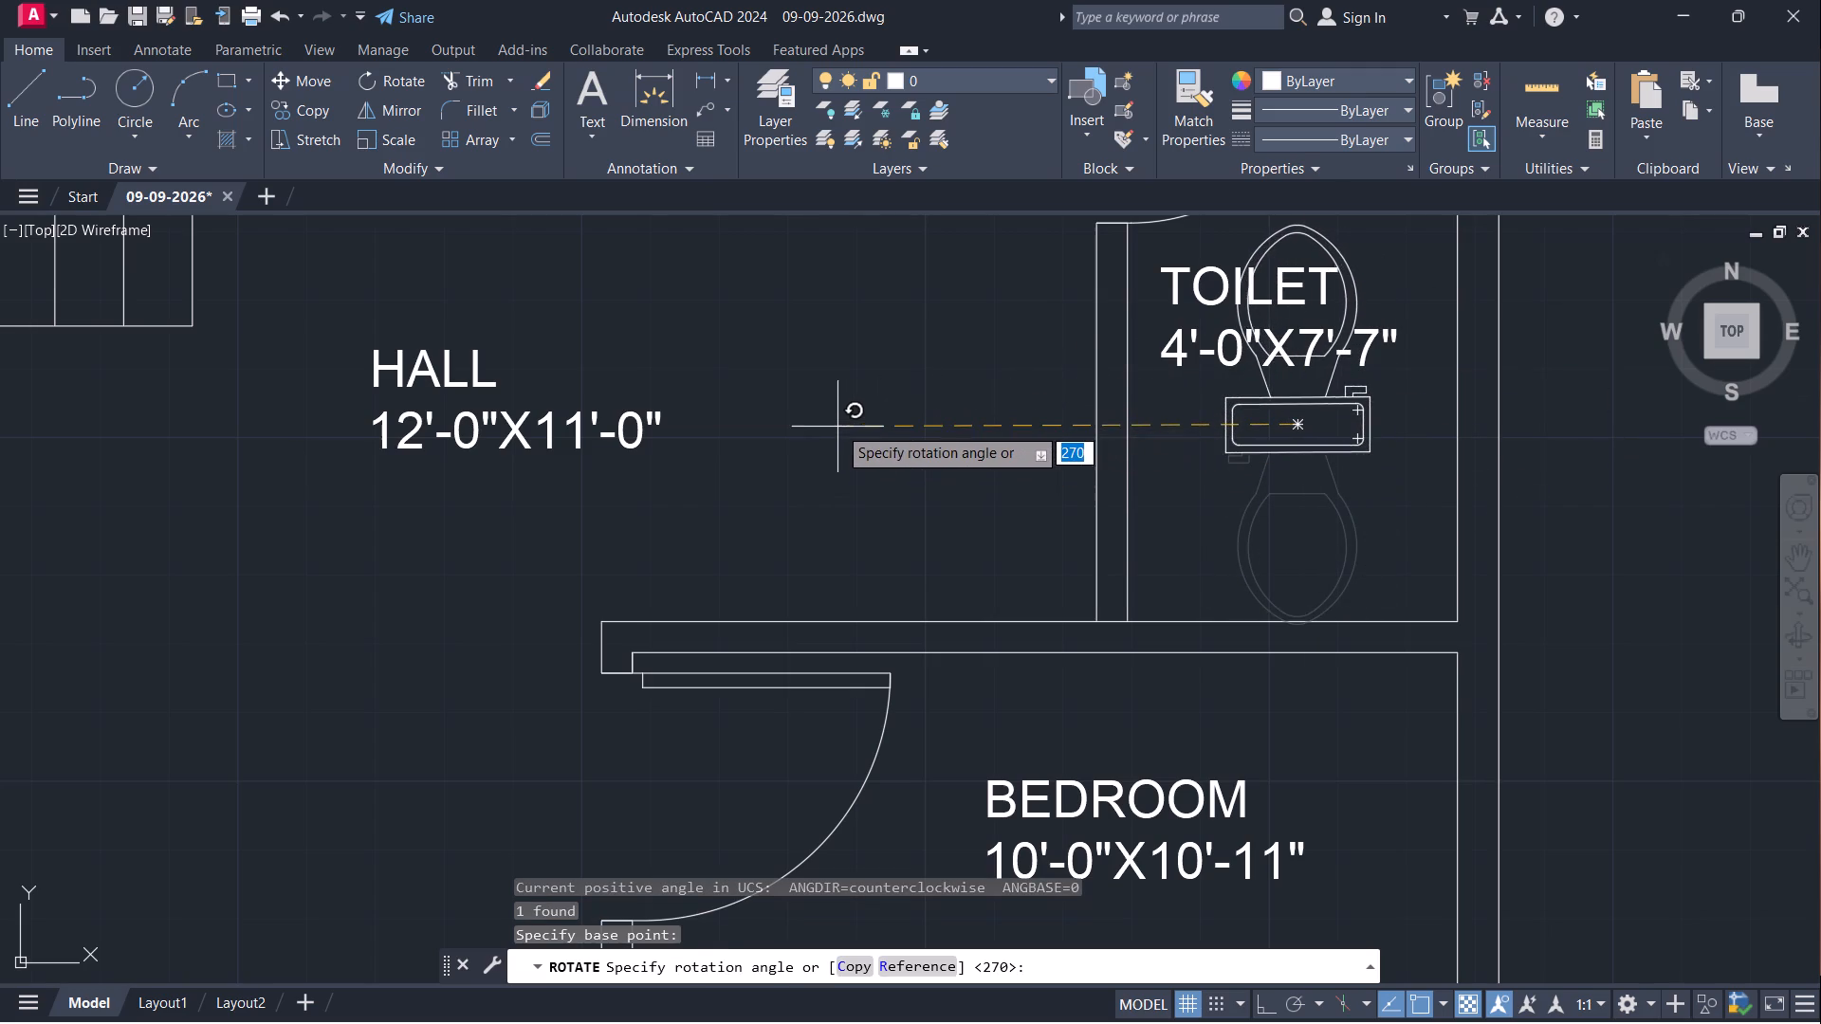
pyautogui.press('F8')
pyautogui.click(814, 421)
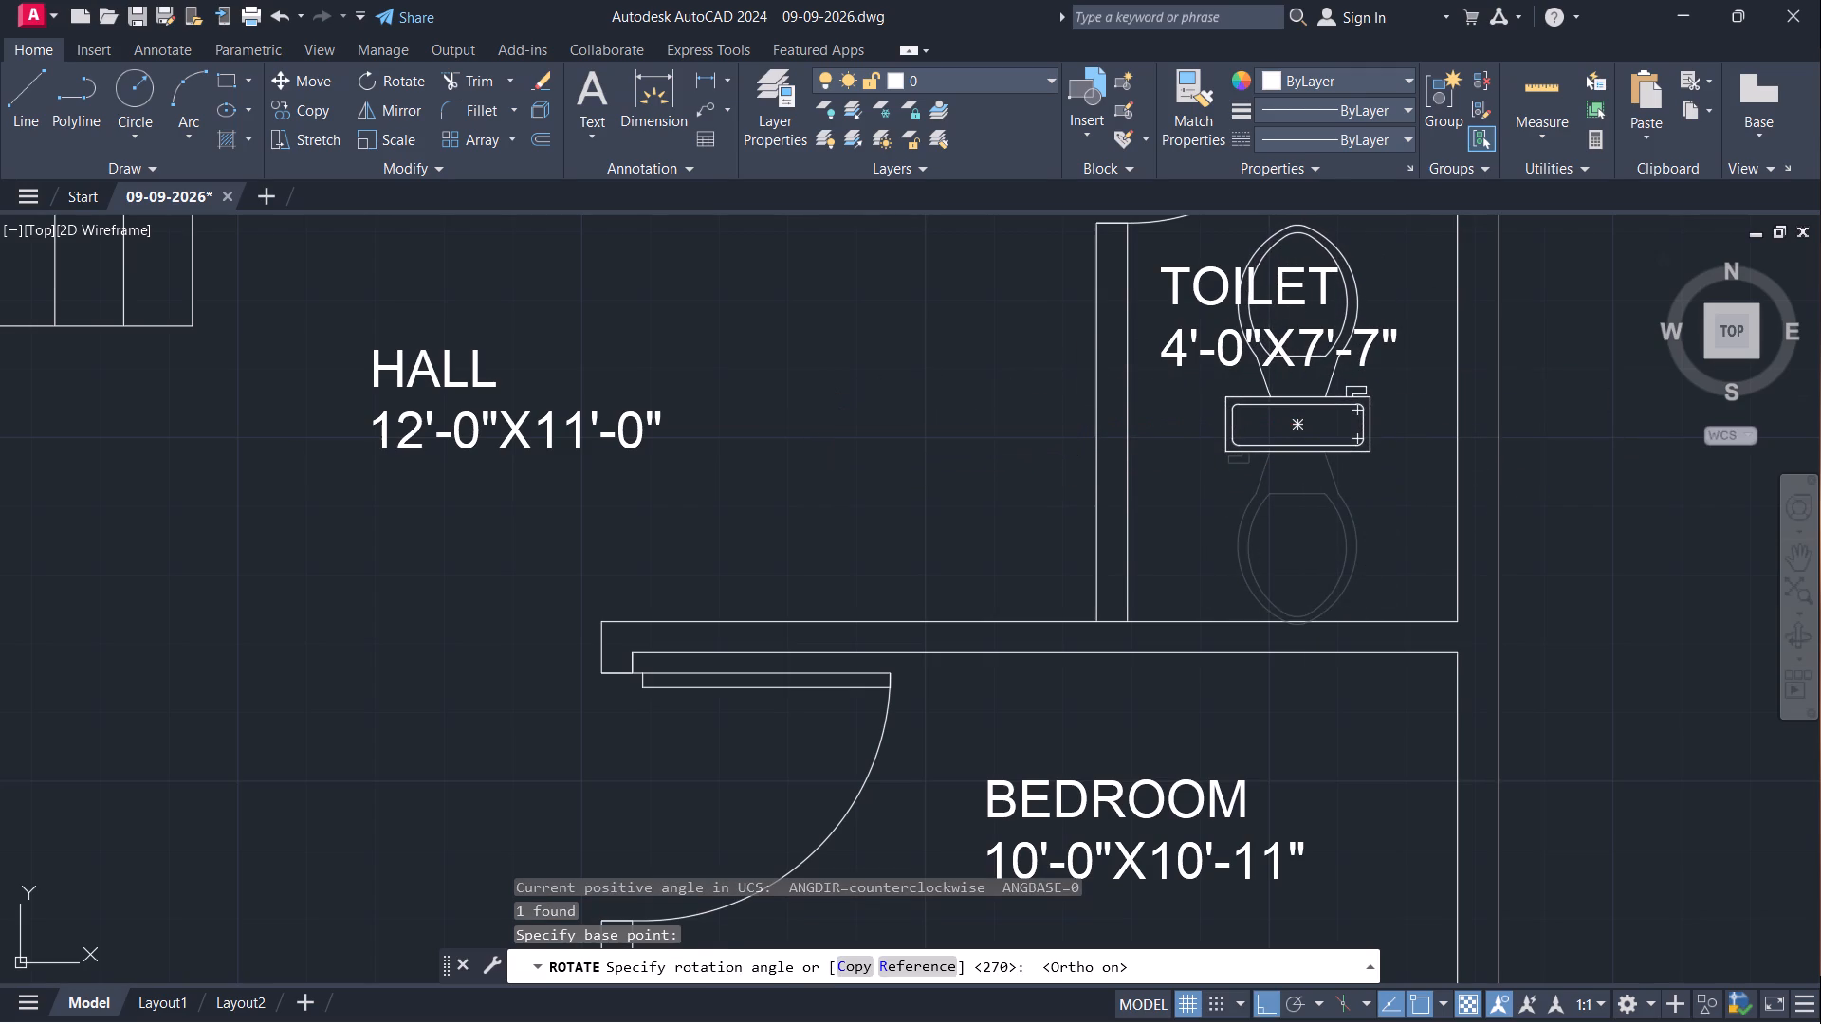
# Move the toilet block straight down so its tank sits near the toilet room's bottom wall, clear of the label.
pyautogui.click(1299, 447)
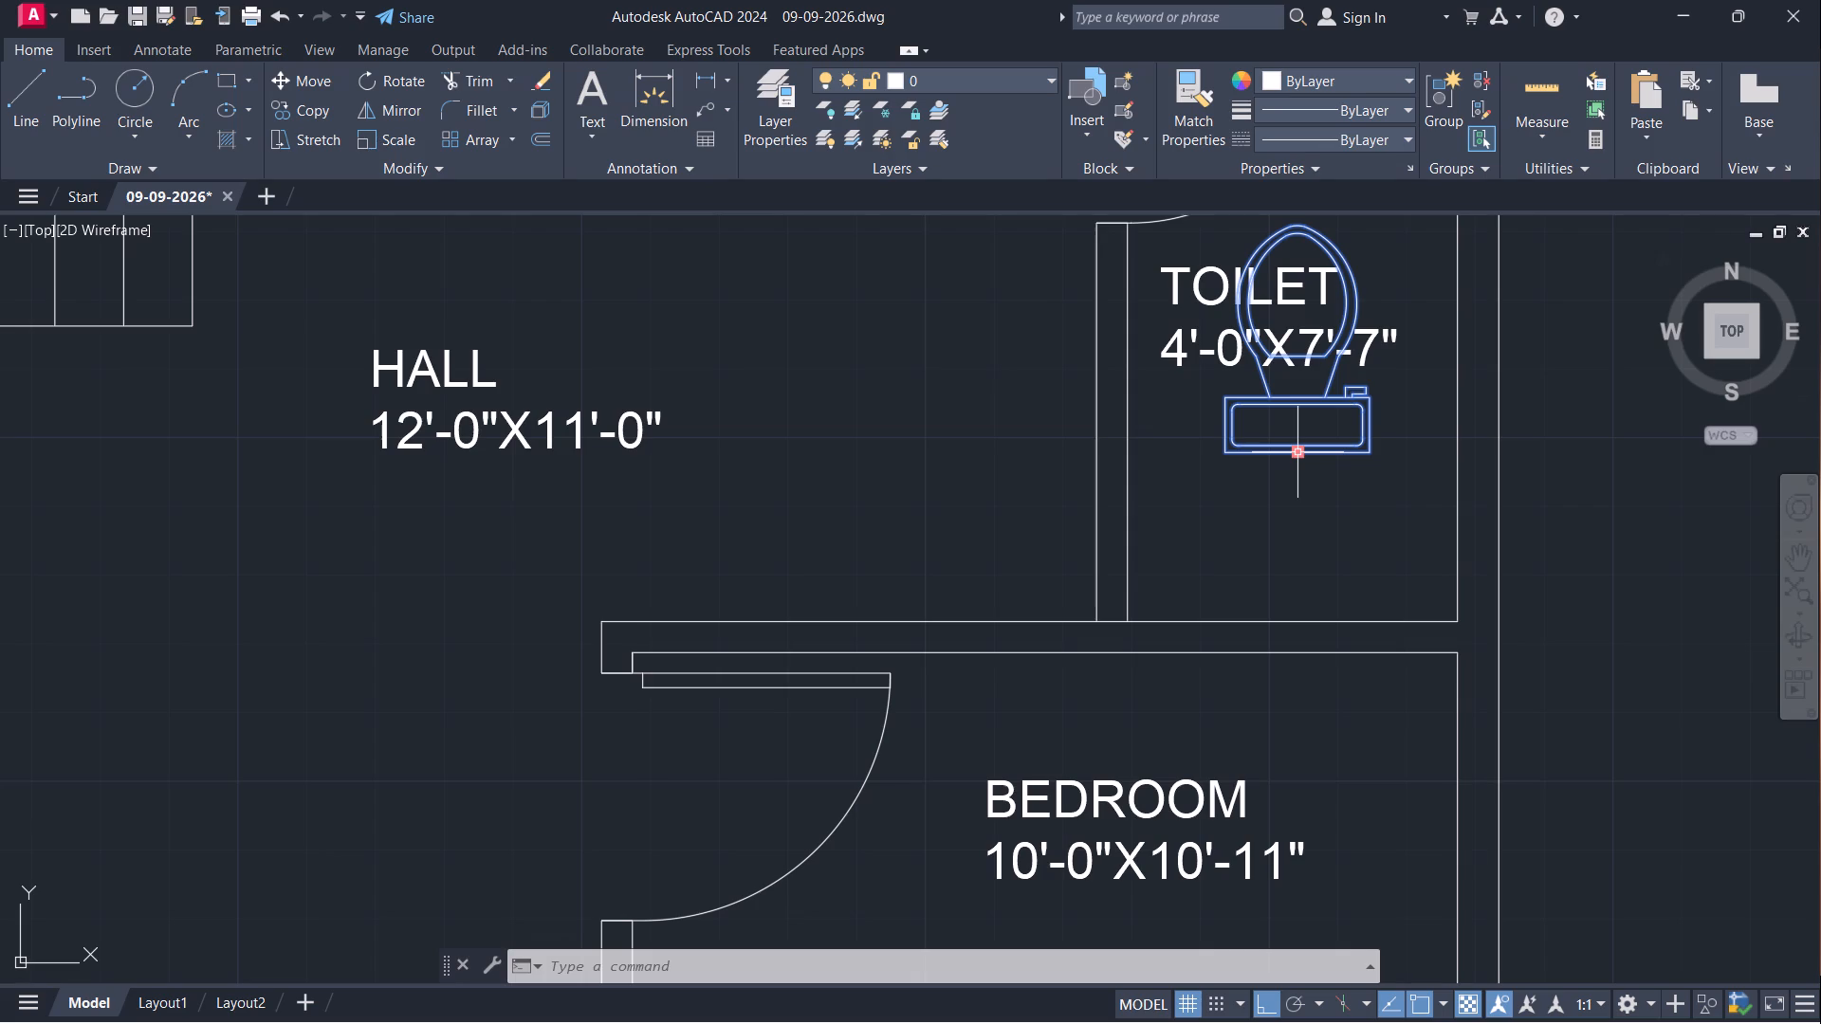
pyautogui.press('m')
pyautogui.press('Return')
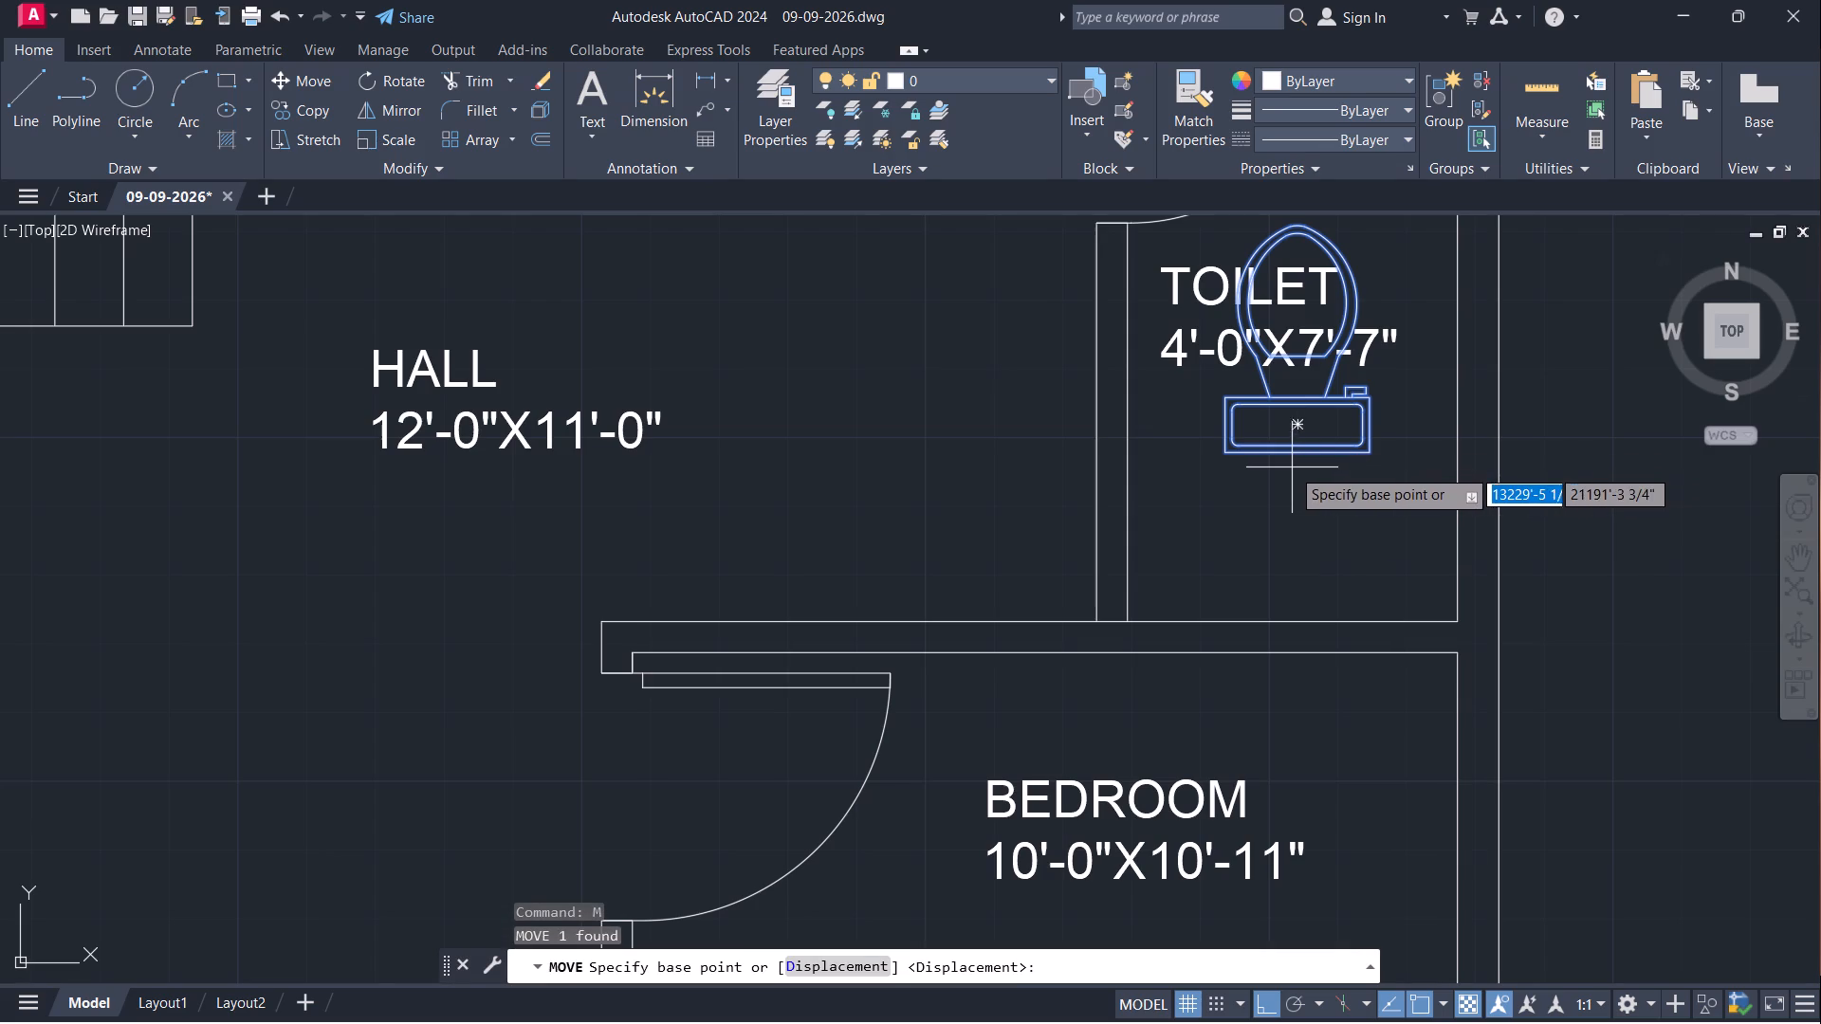
pyautogui.click(1298, 425)
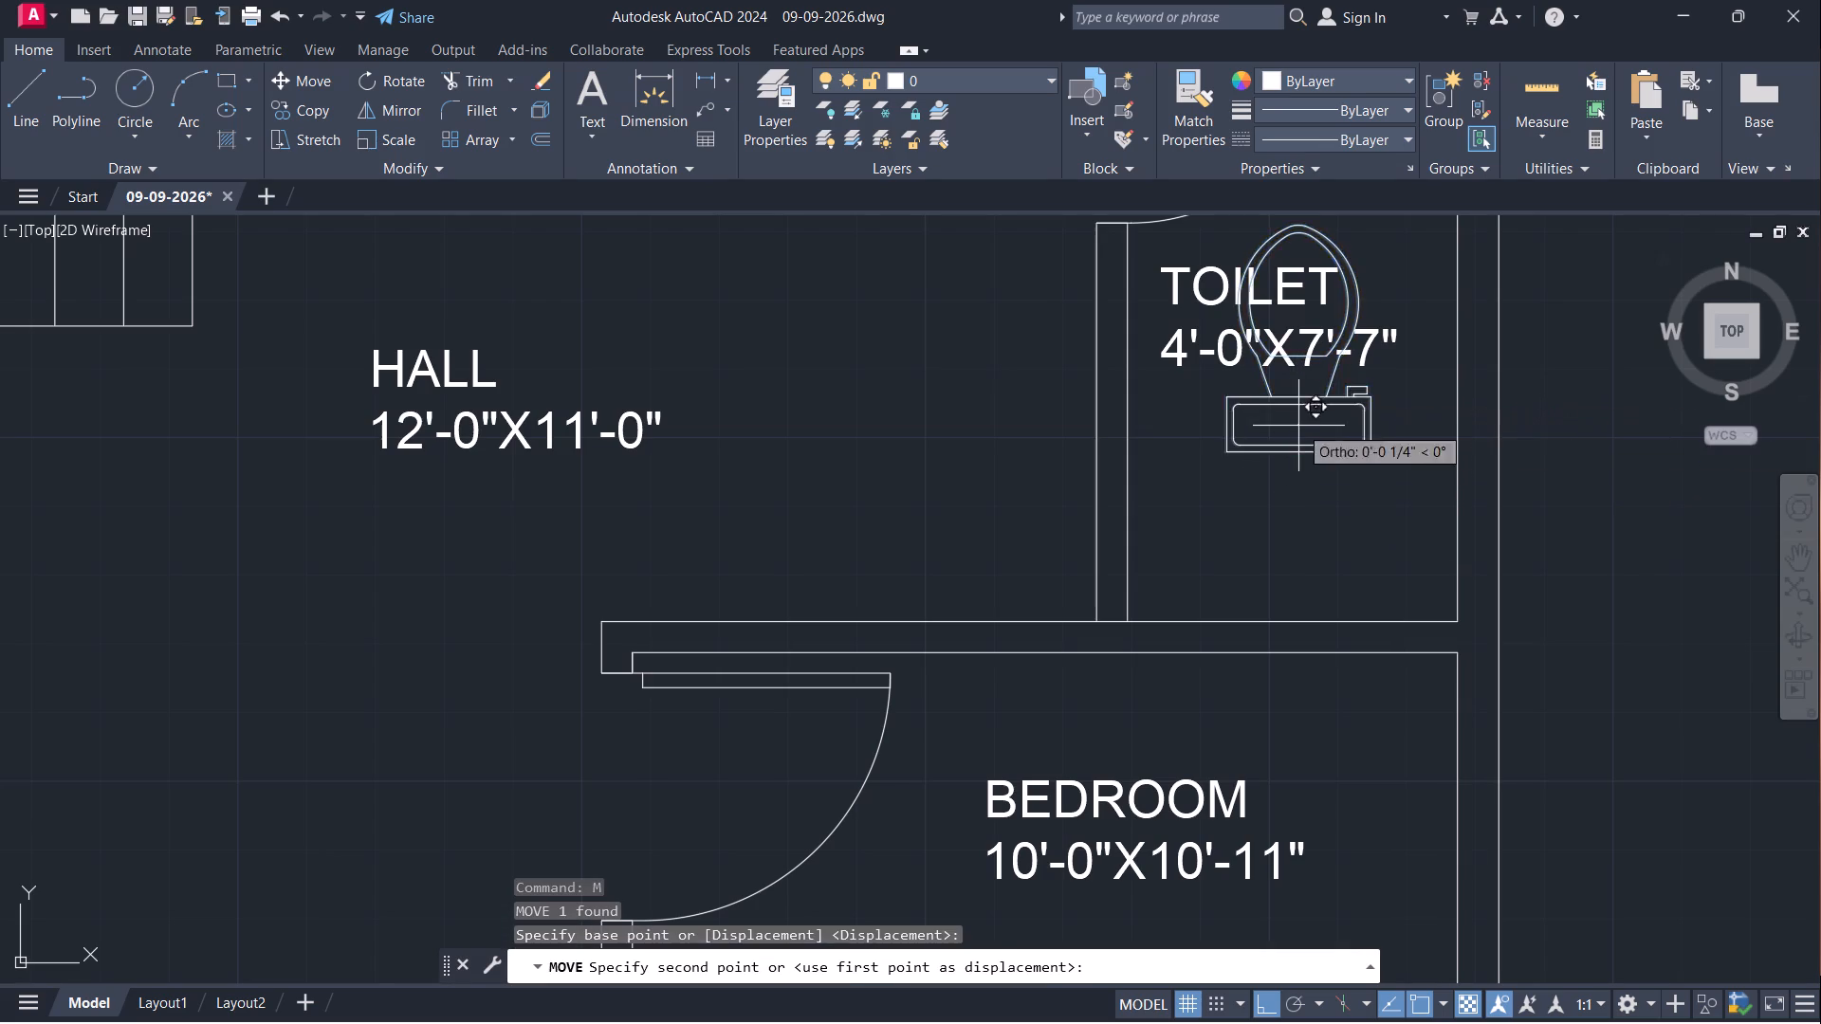
pyautogui.click(1297, 566)
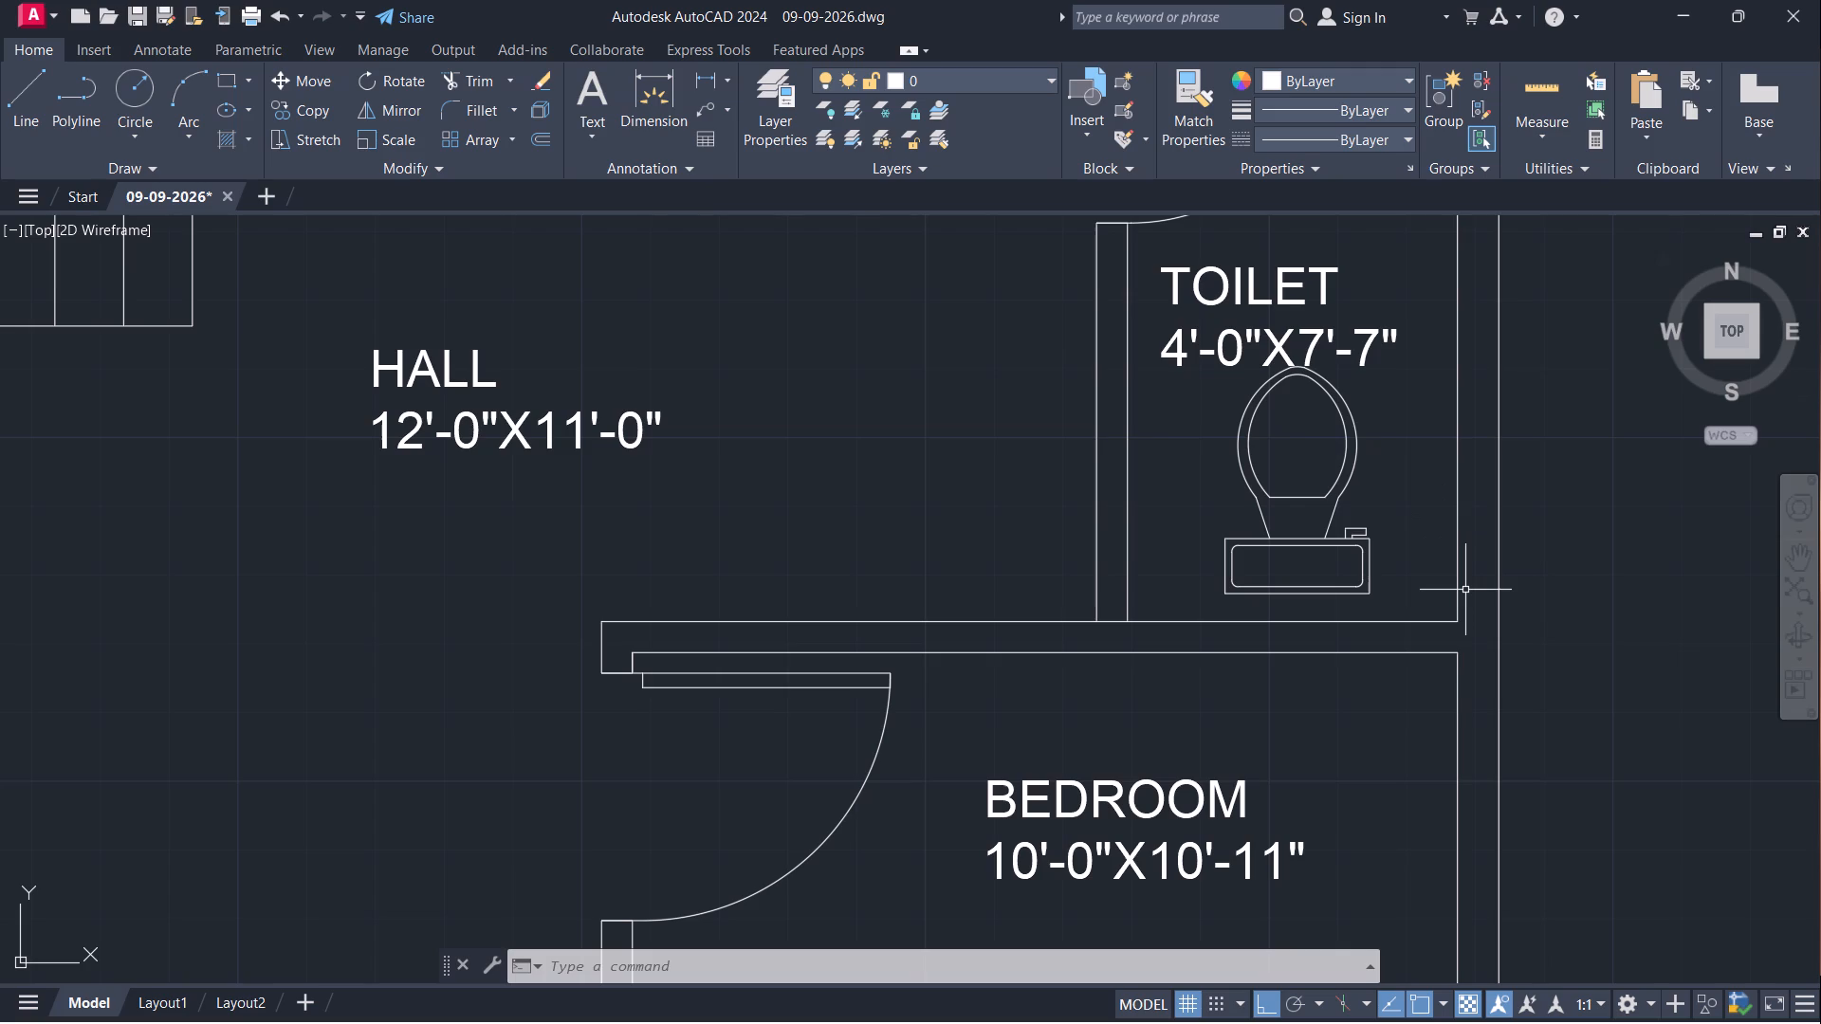
# Insert a Window block in the empty space left of the floor plan, level with the upper-left bedroom's bottom wall.
pyautogui.scroll(-1, 1465, 588)
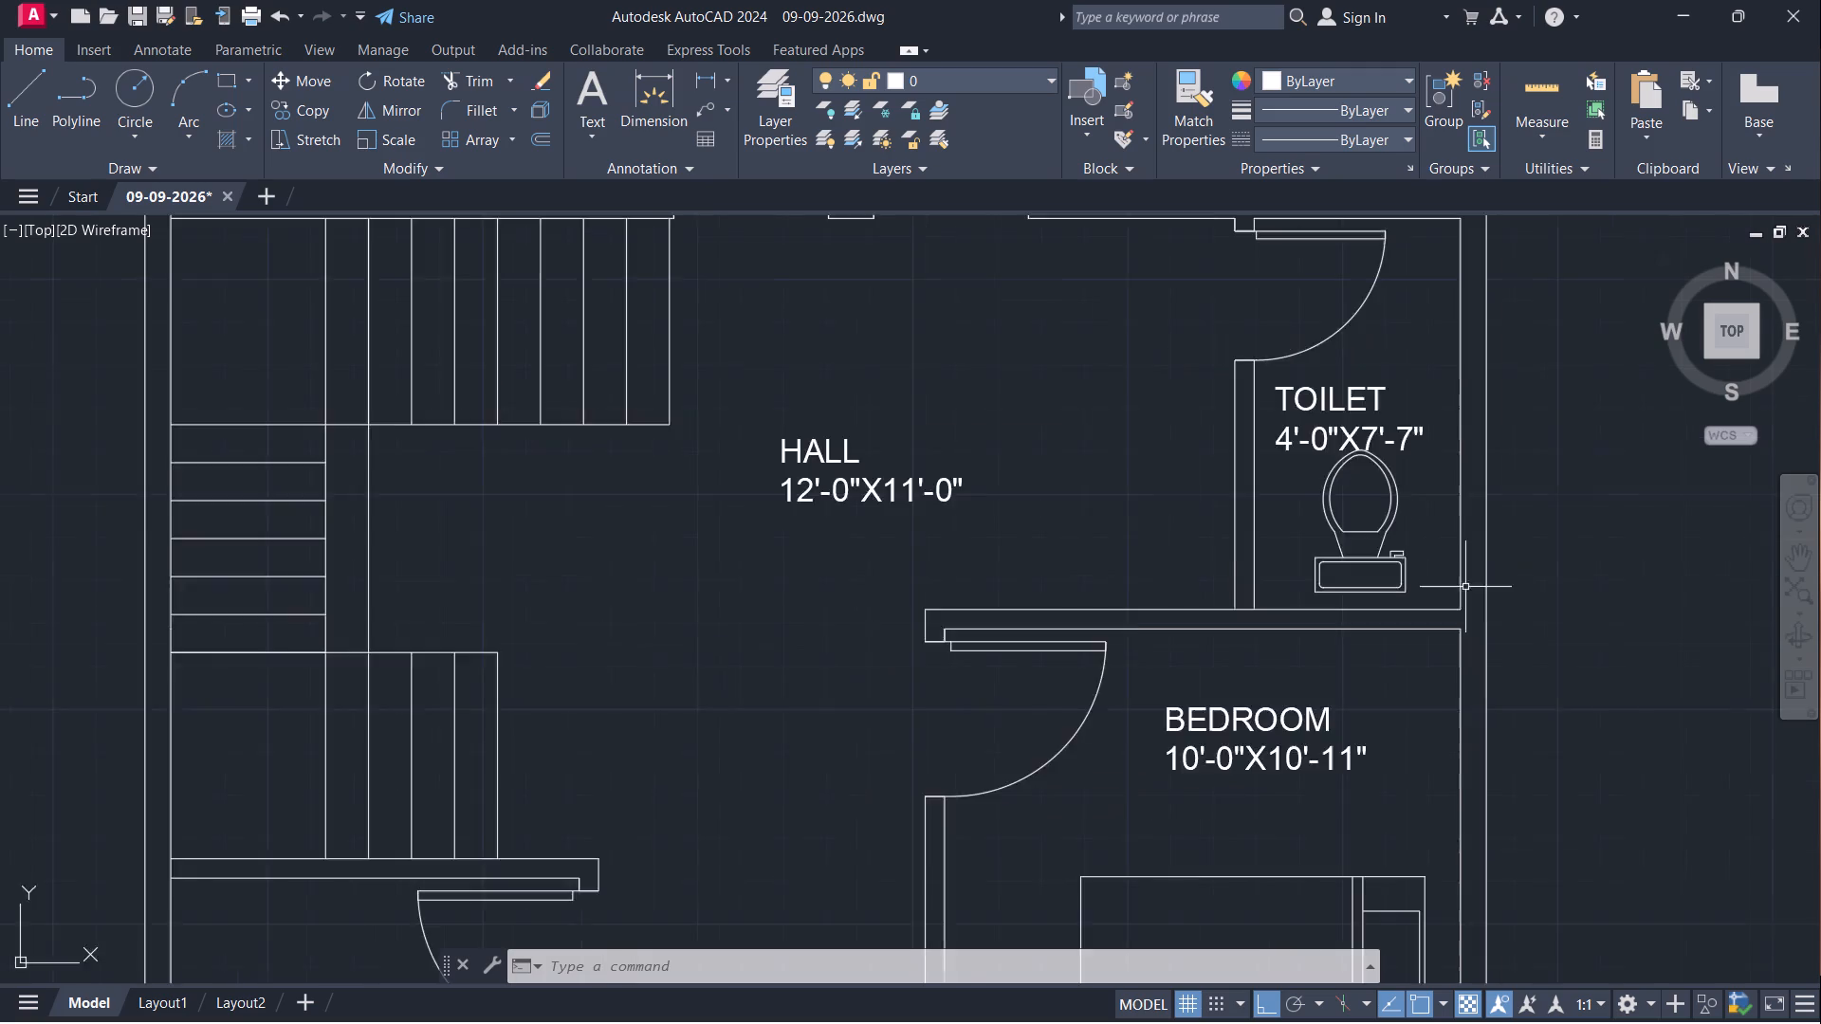
pyautogui.scroll(-2, 1465, 587)
pyautogui.moveTo(1183, 606); pyautogui.dragTo(1022, 657, button='middle')
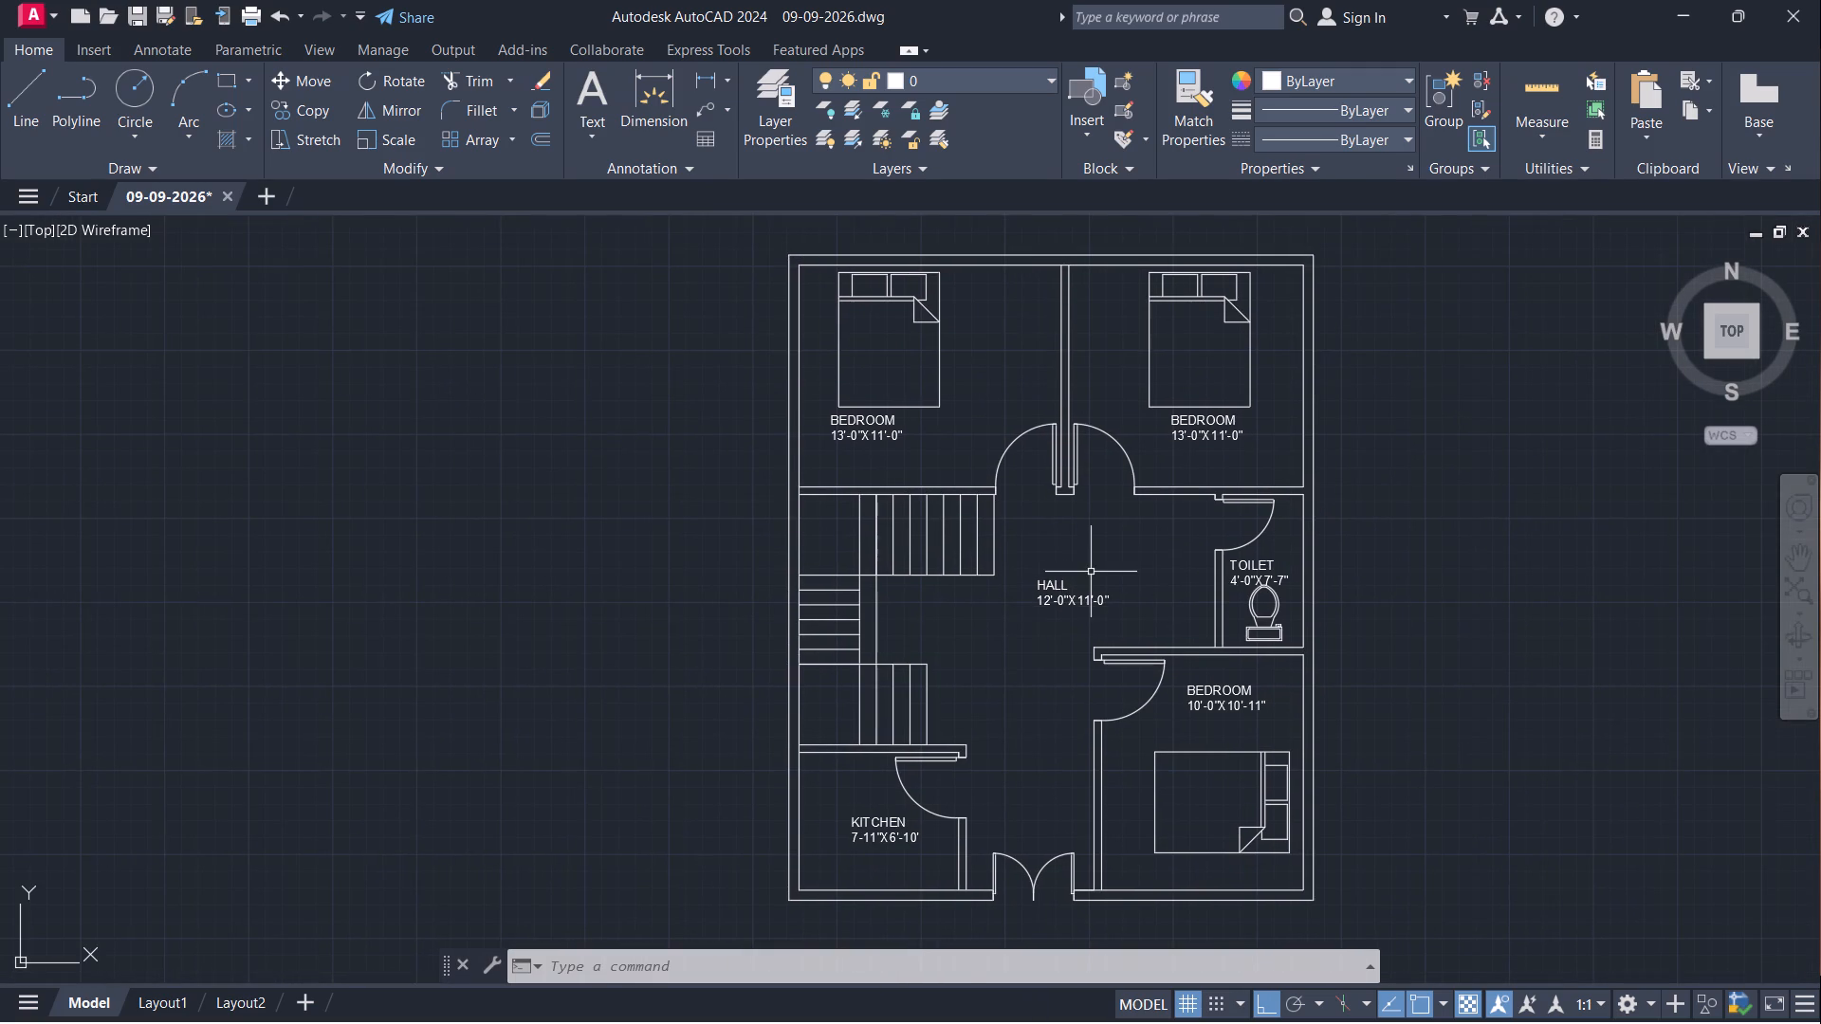
pyautogui.moveTo(1112, 560); pyautogui.dragTo(1030, 559, button='middle')
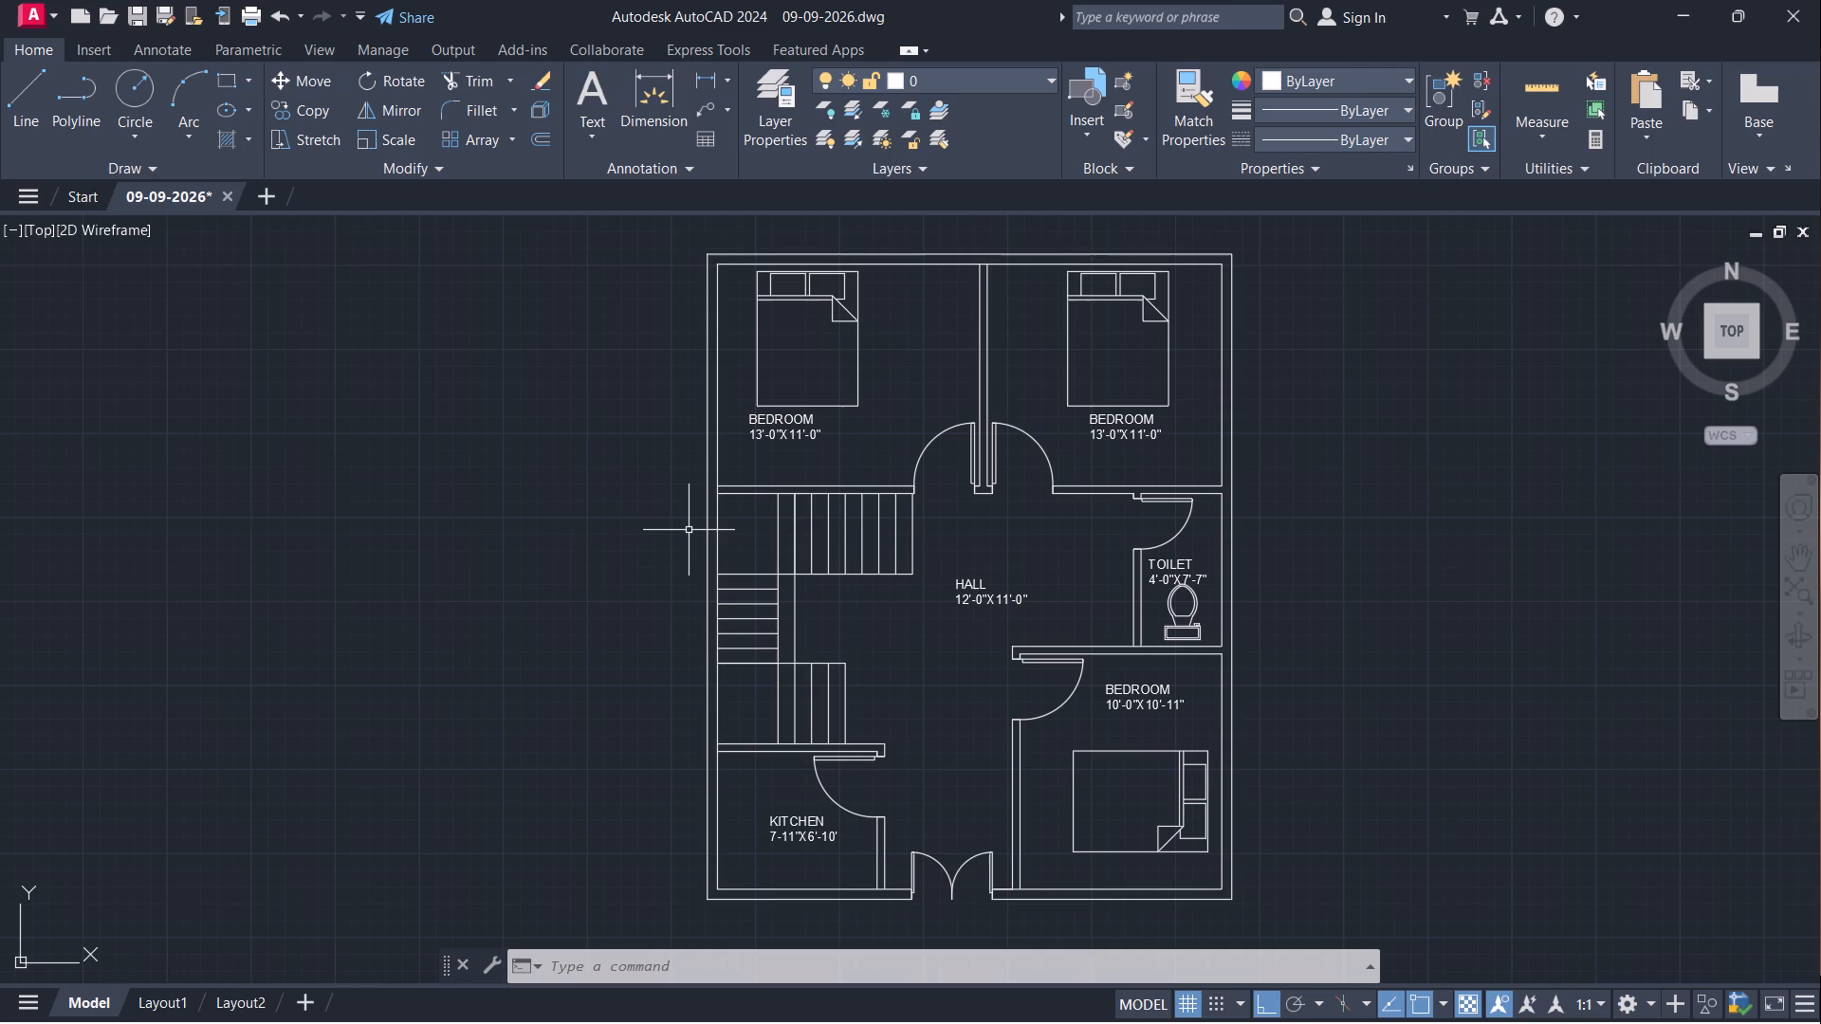
pyautogui.press('i')
pyautogui.press('Return')
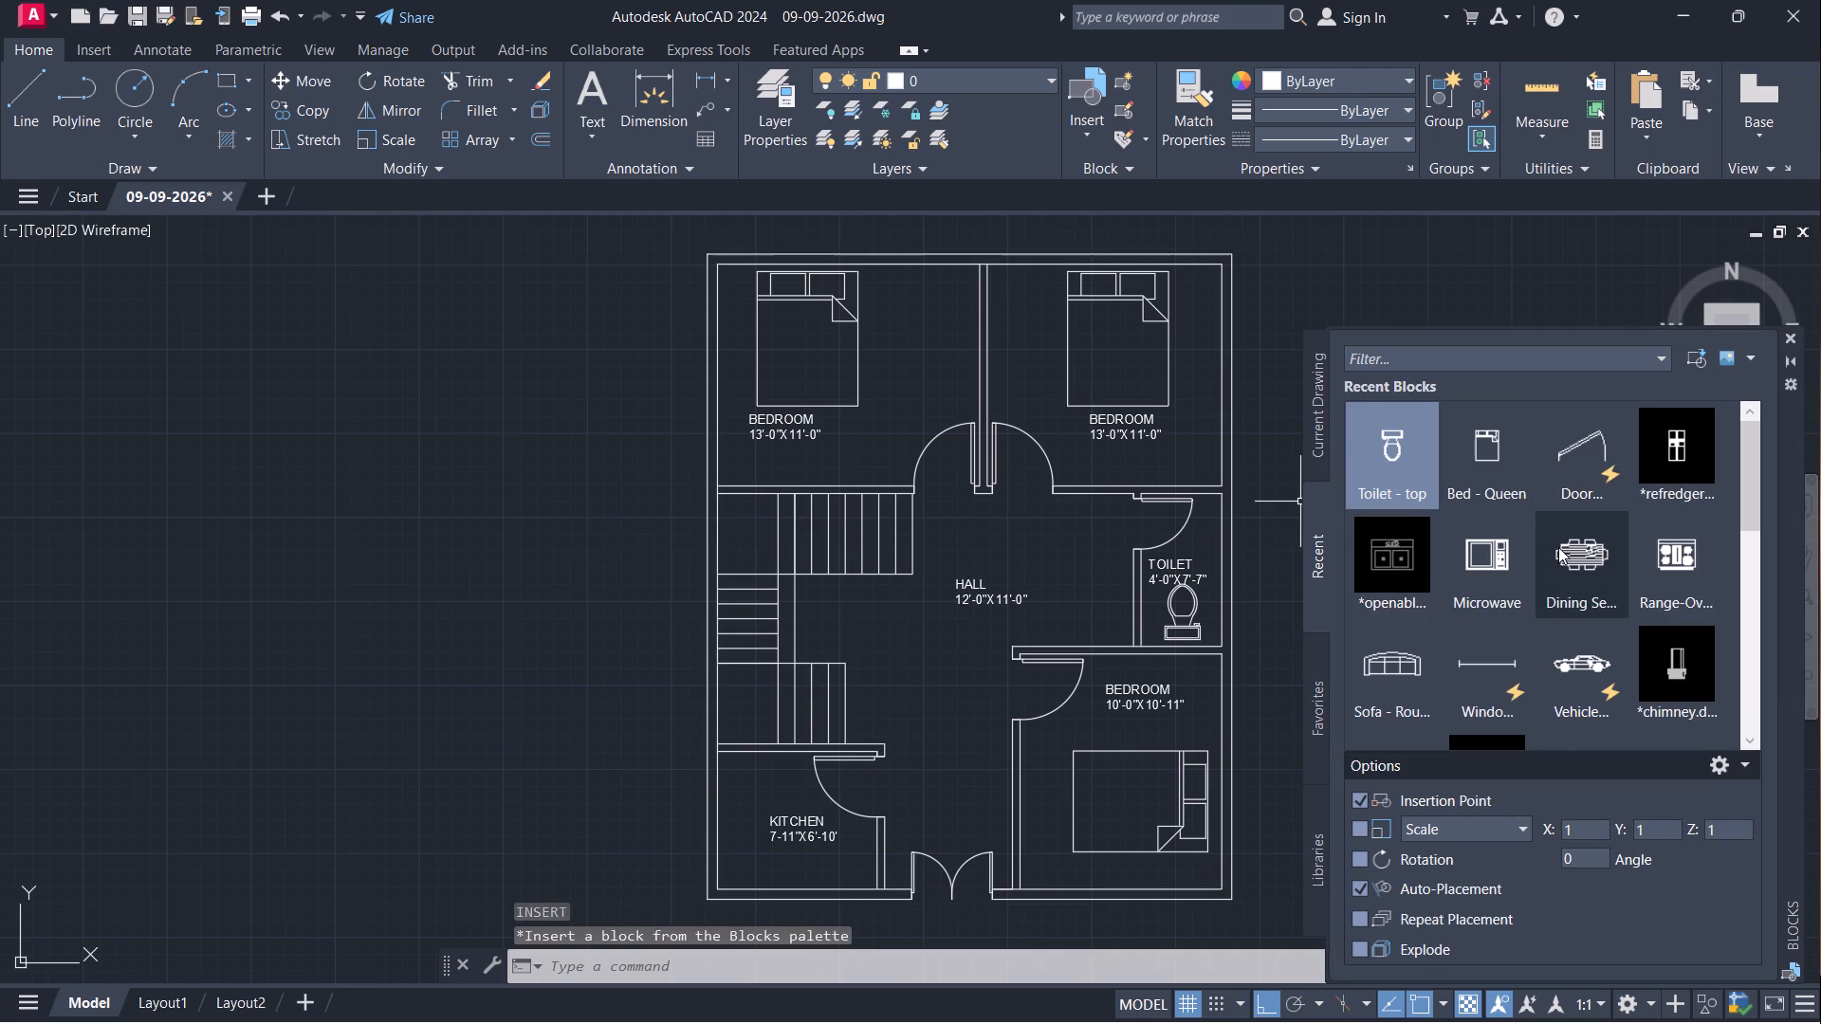
pyautogui.click(1474, 654)
pyautogui.click(581, 481)
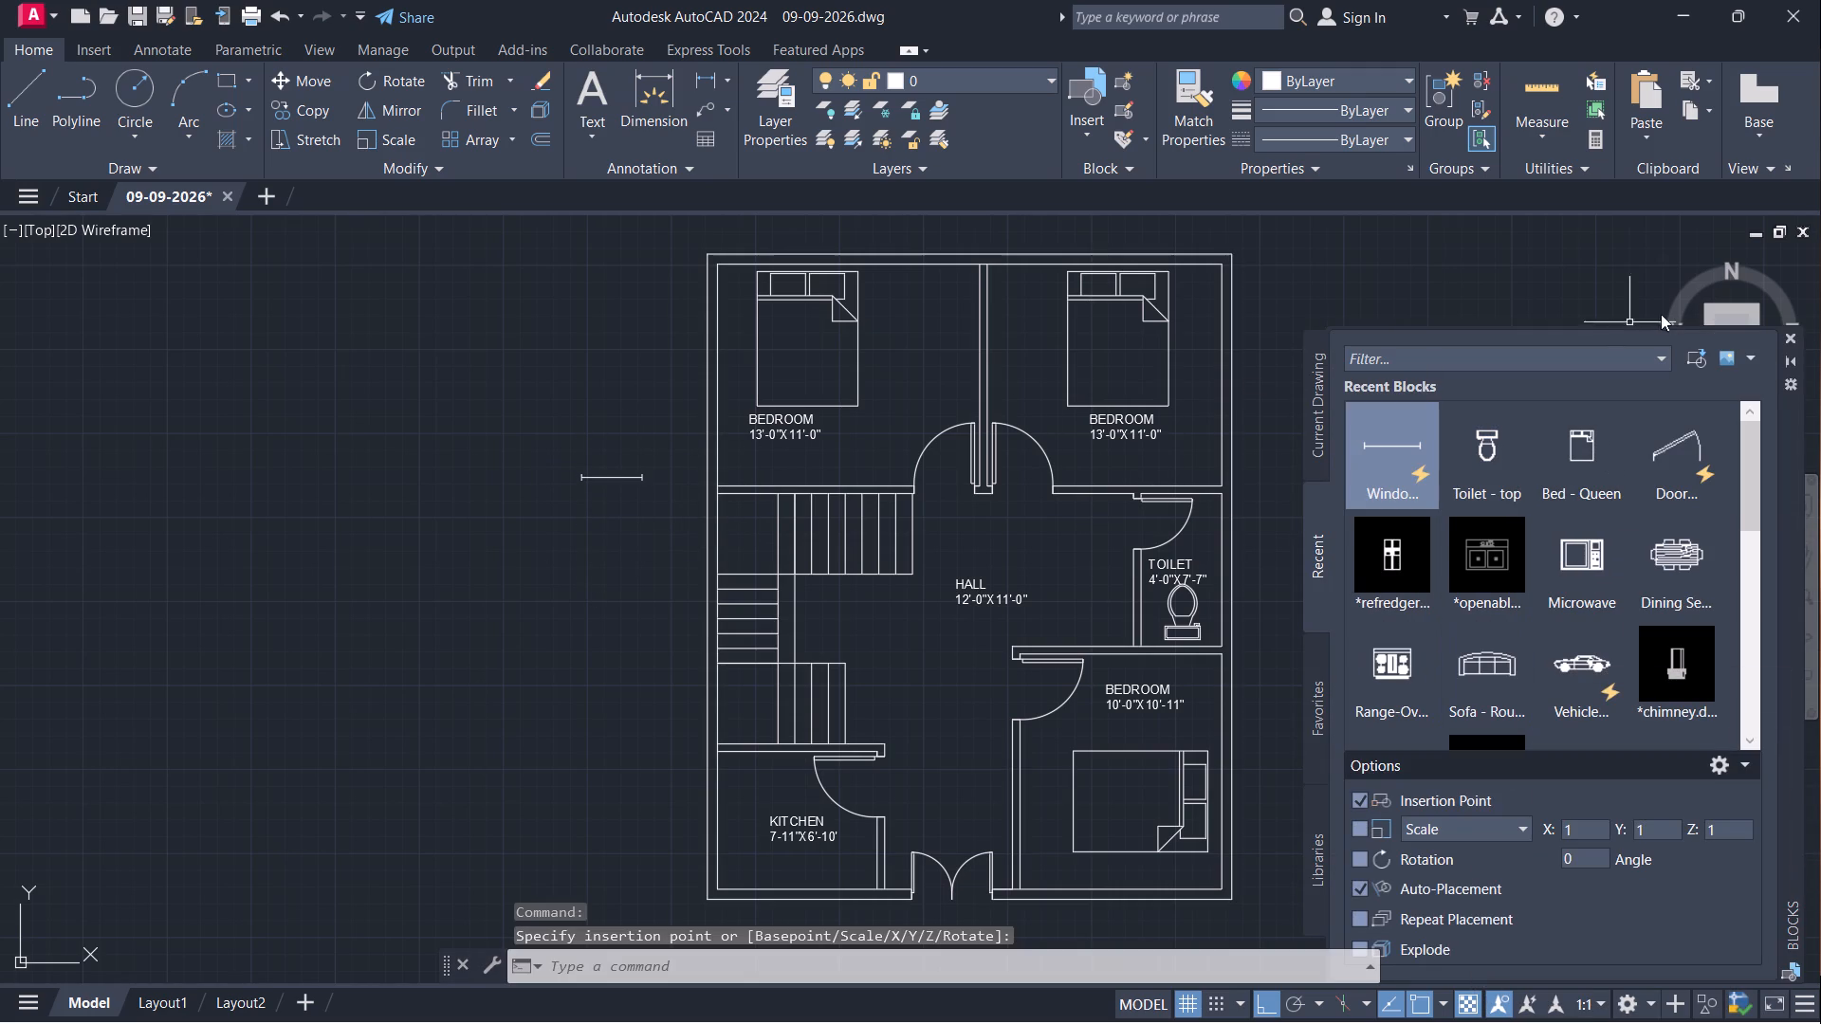
pyautogui.click(1793, 334)
# Scale the window block by reference from the top of its left end line, making that end line 6" long.
pyautogui.scroll(3, 648, 442)
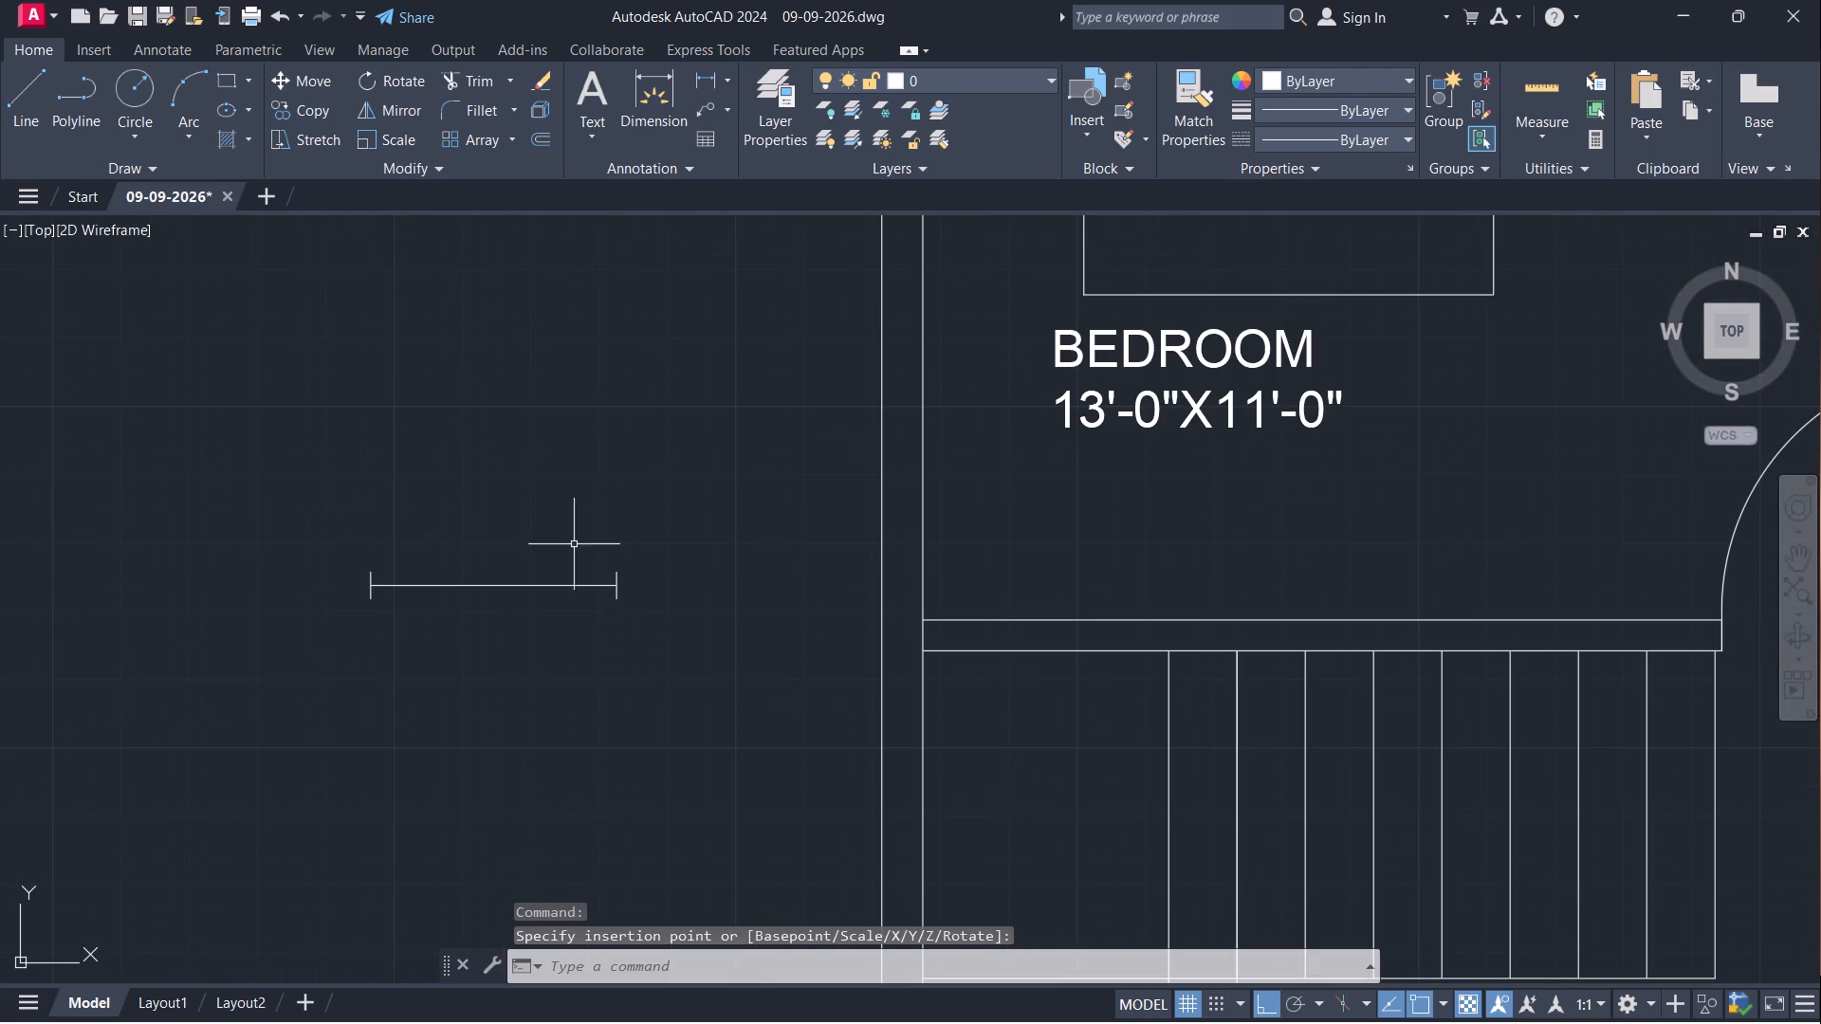
pyautogui.click(486, 584)
pyautogui.write('SC')
pyautogui.press('Return')
pyautogui.scroll(3, 405, 554)
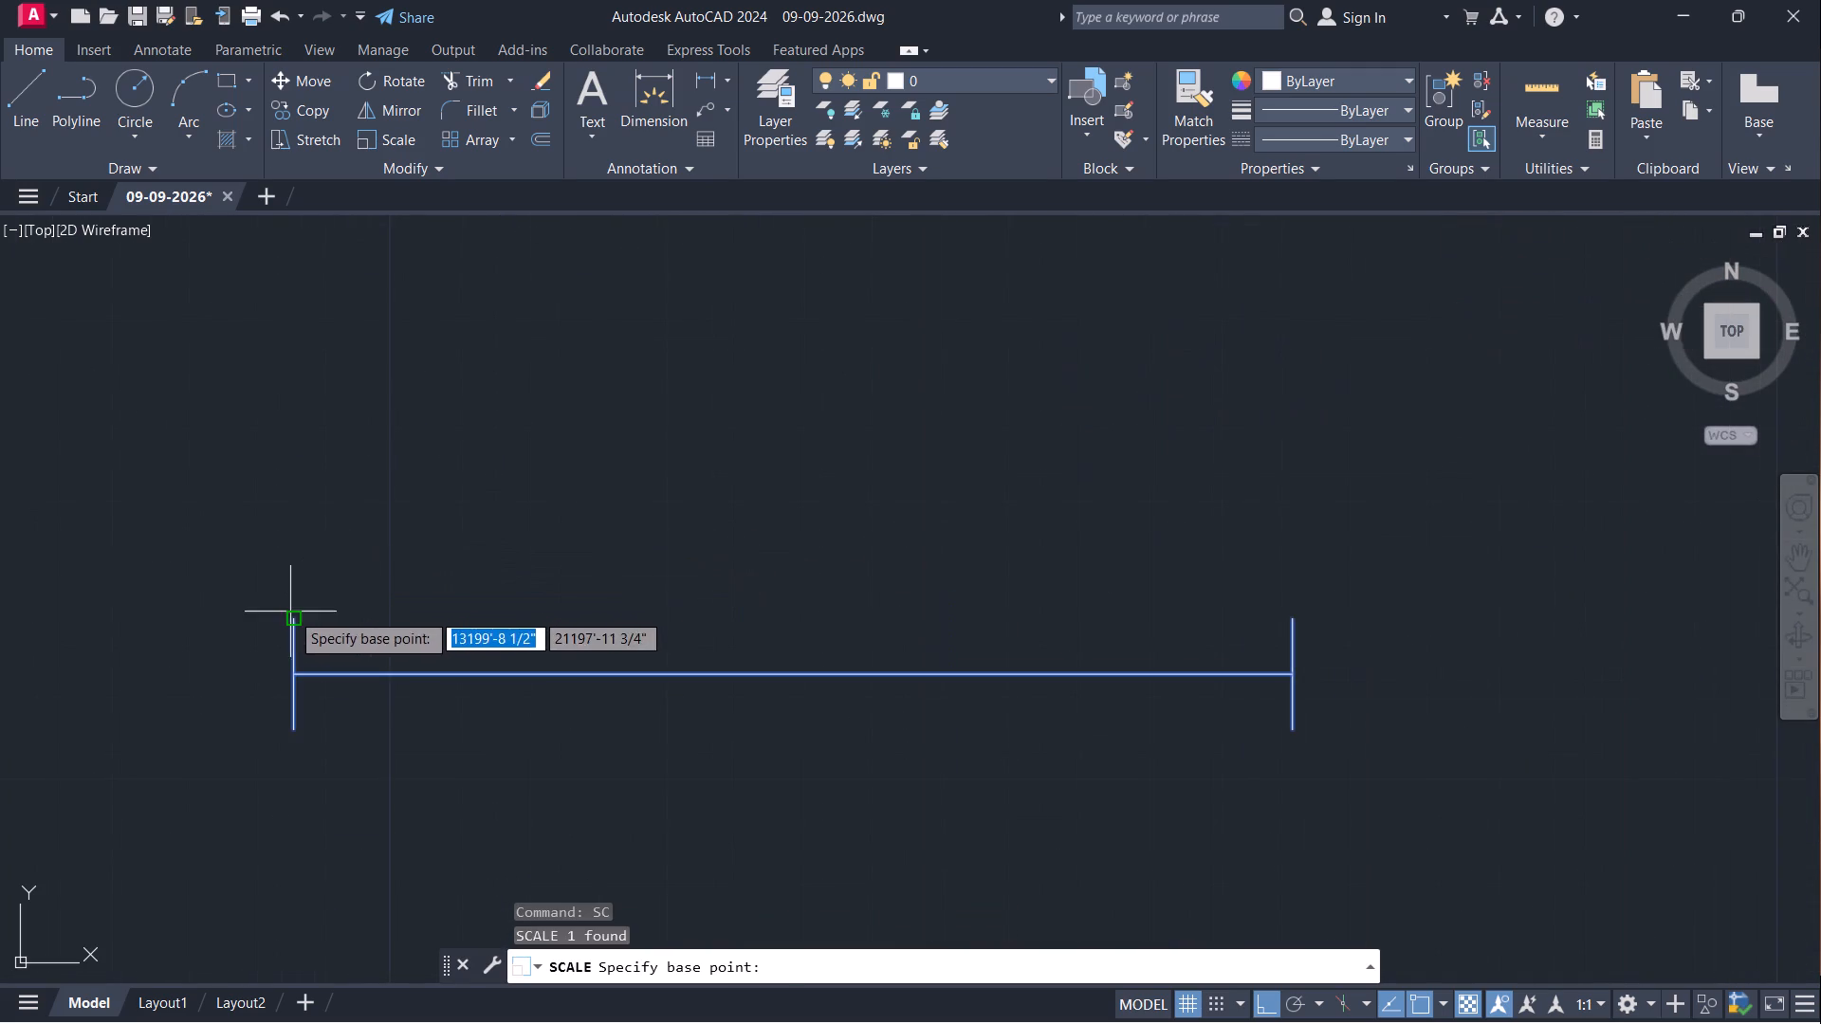
pyautogui.click(291, 613)
pyautogui.press('r')
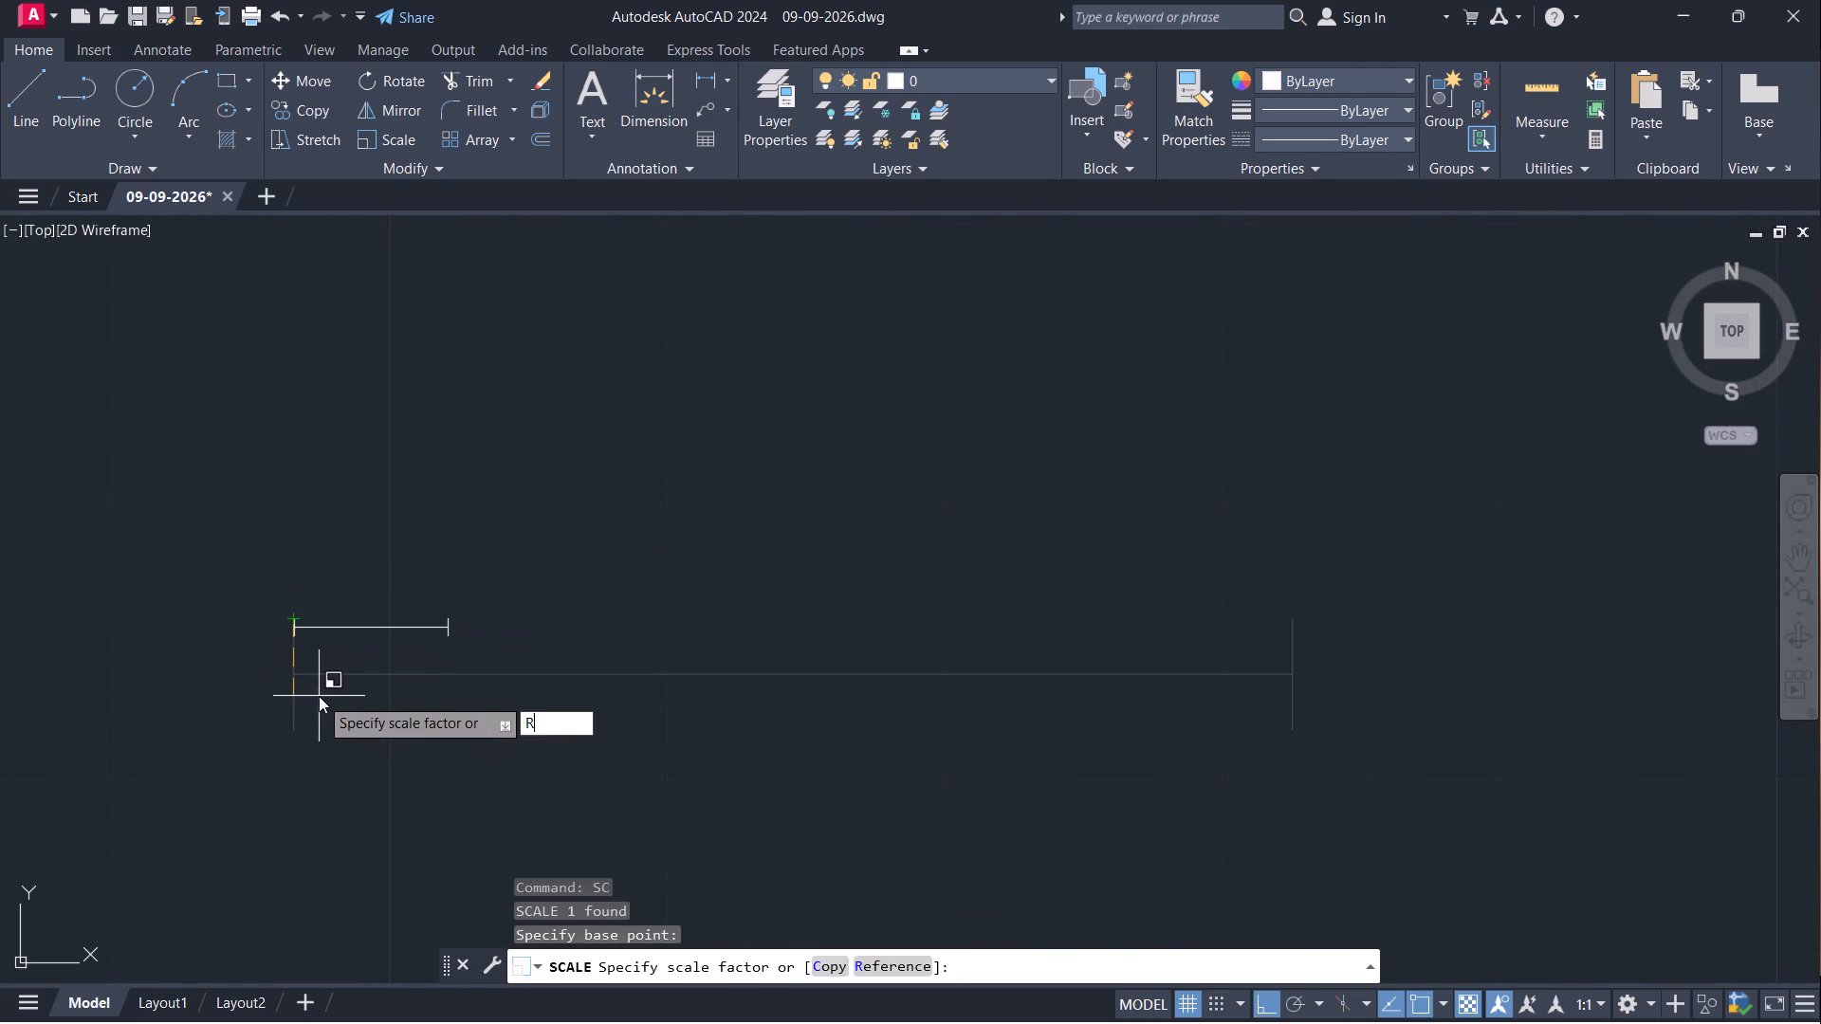
pyautogui.press('Return')
pyautogui.click(295, 613)
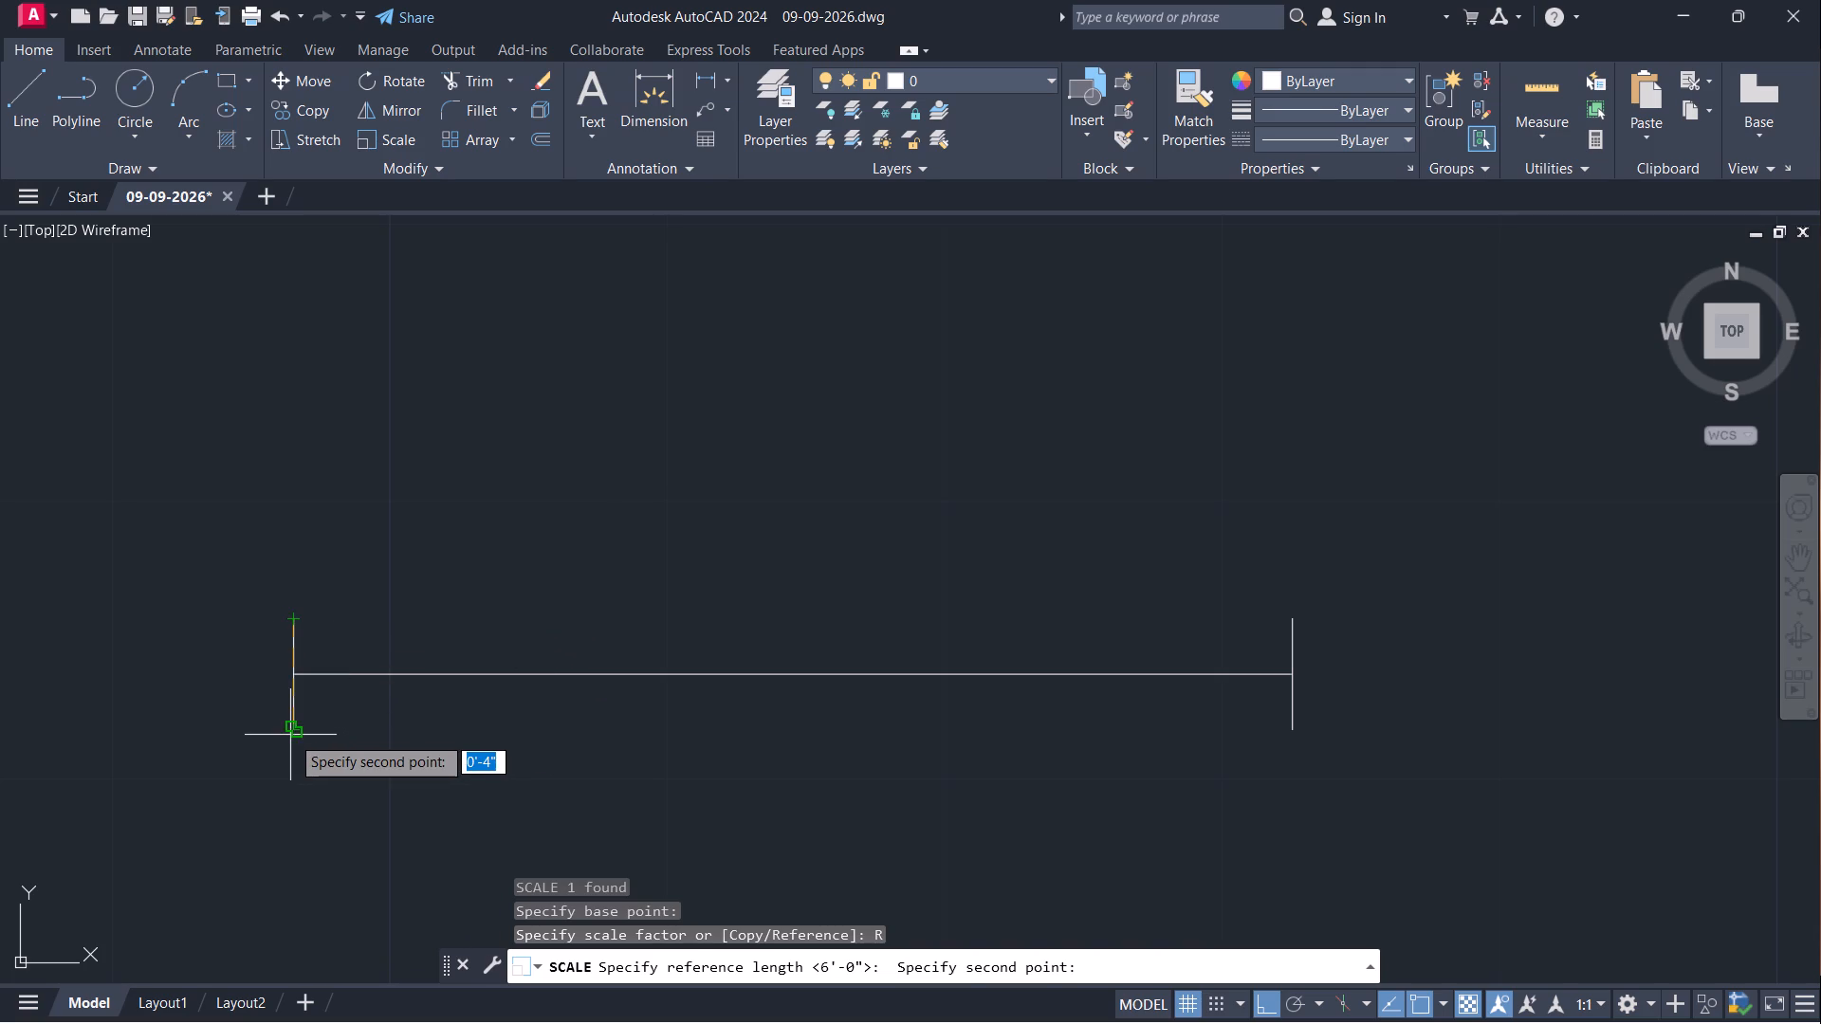
pyautogui.scroll(5, 290, 735)
pyautogui.click(304, 684)
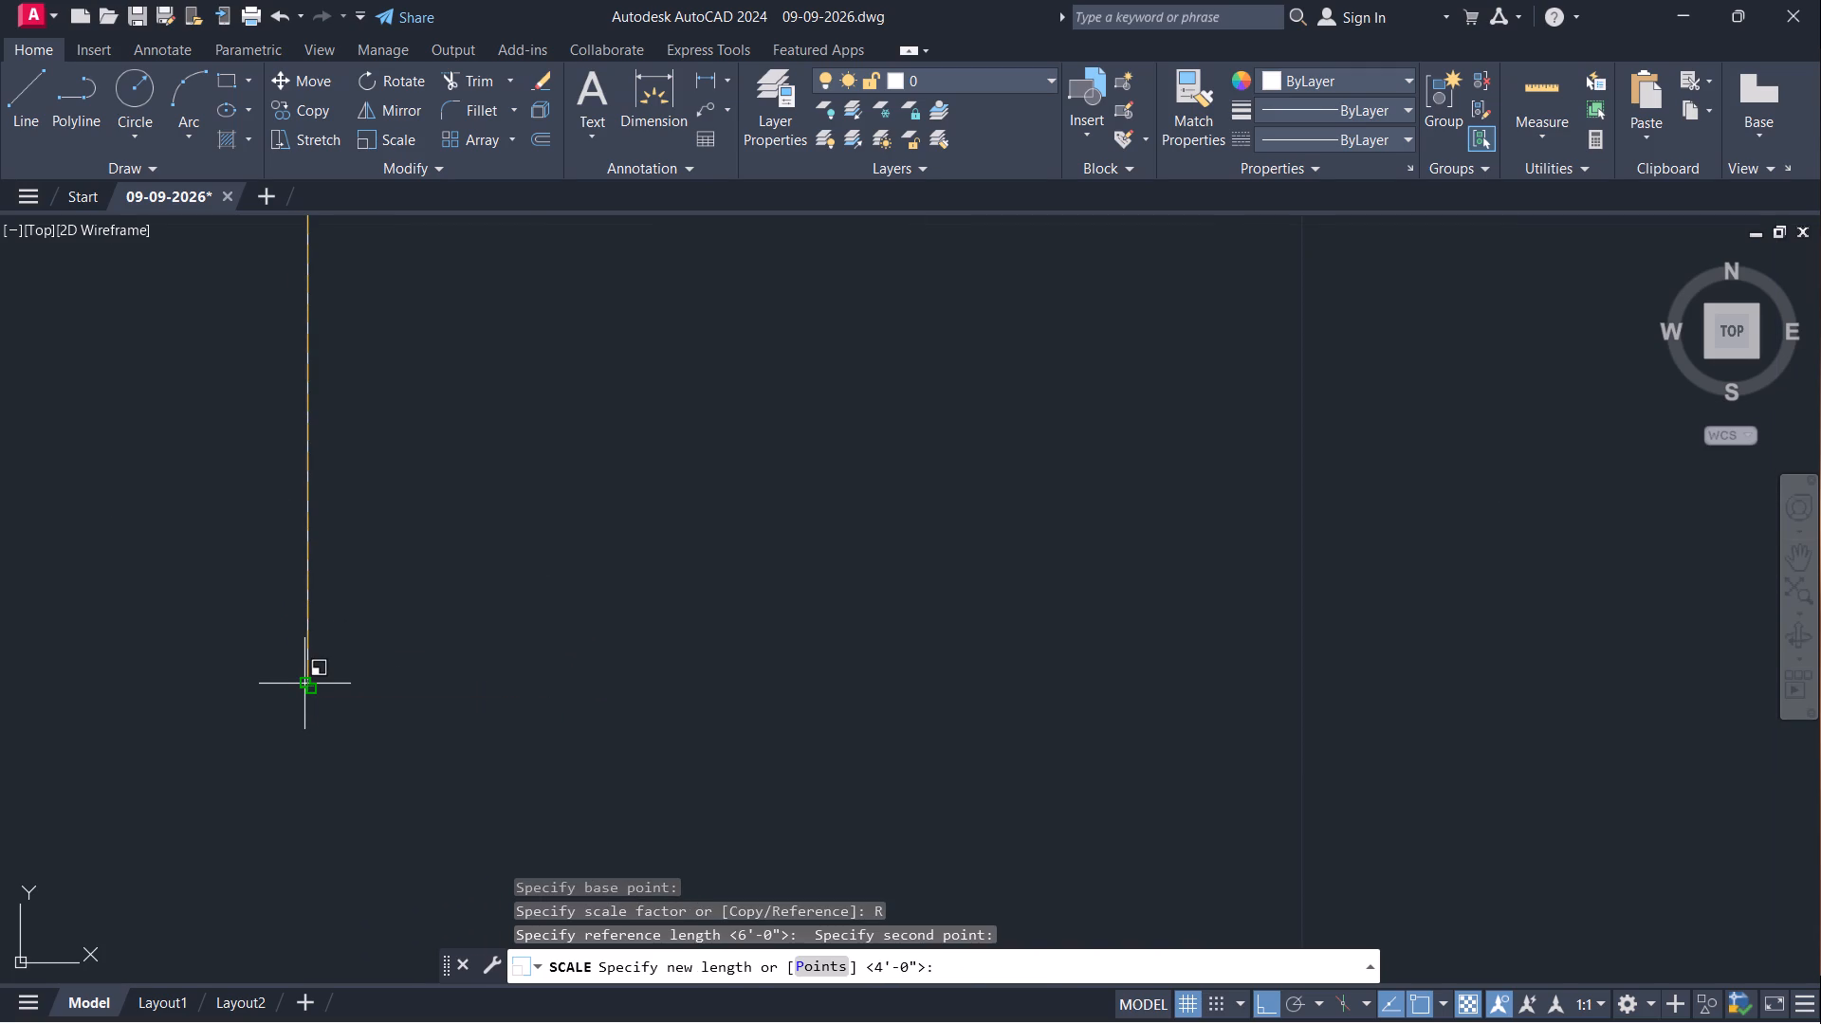
pyautogui.write('6"')
pyautogui.press('Return')
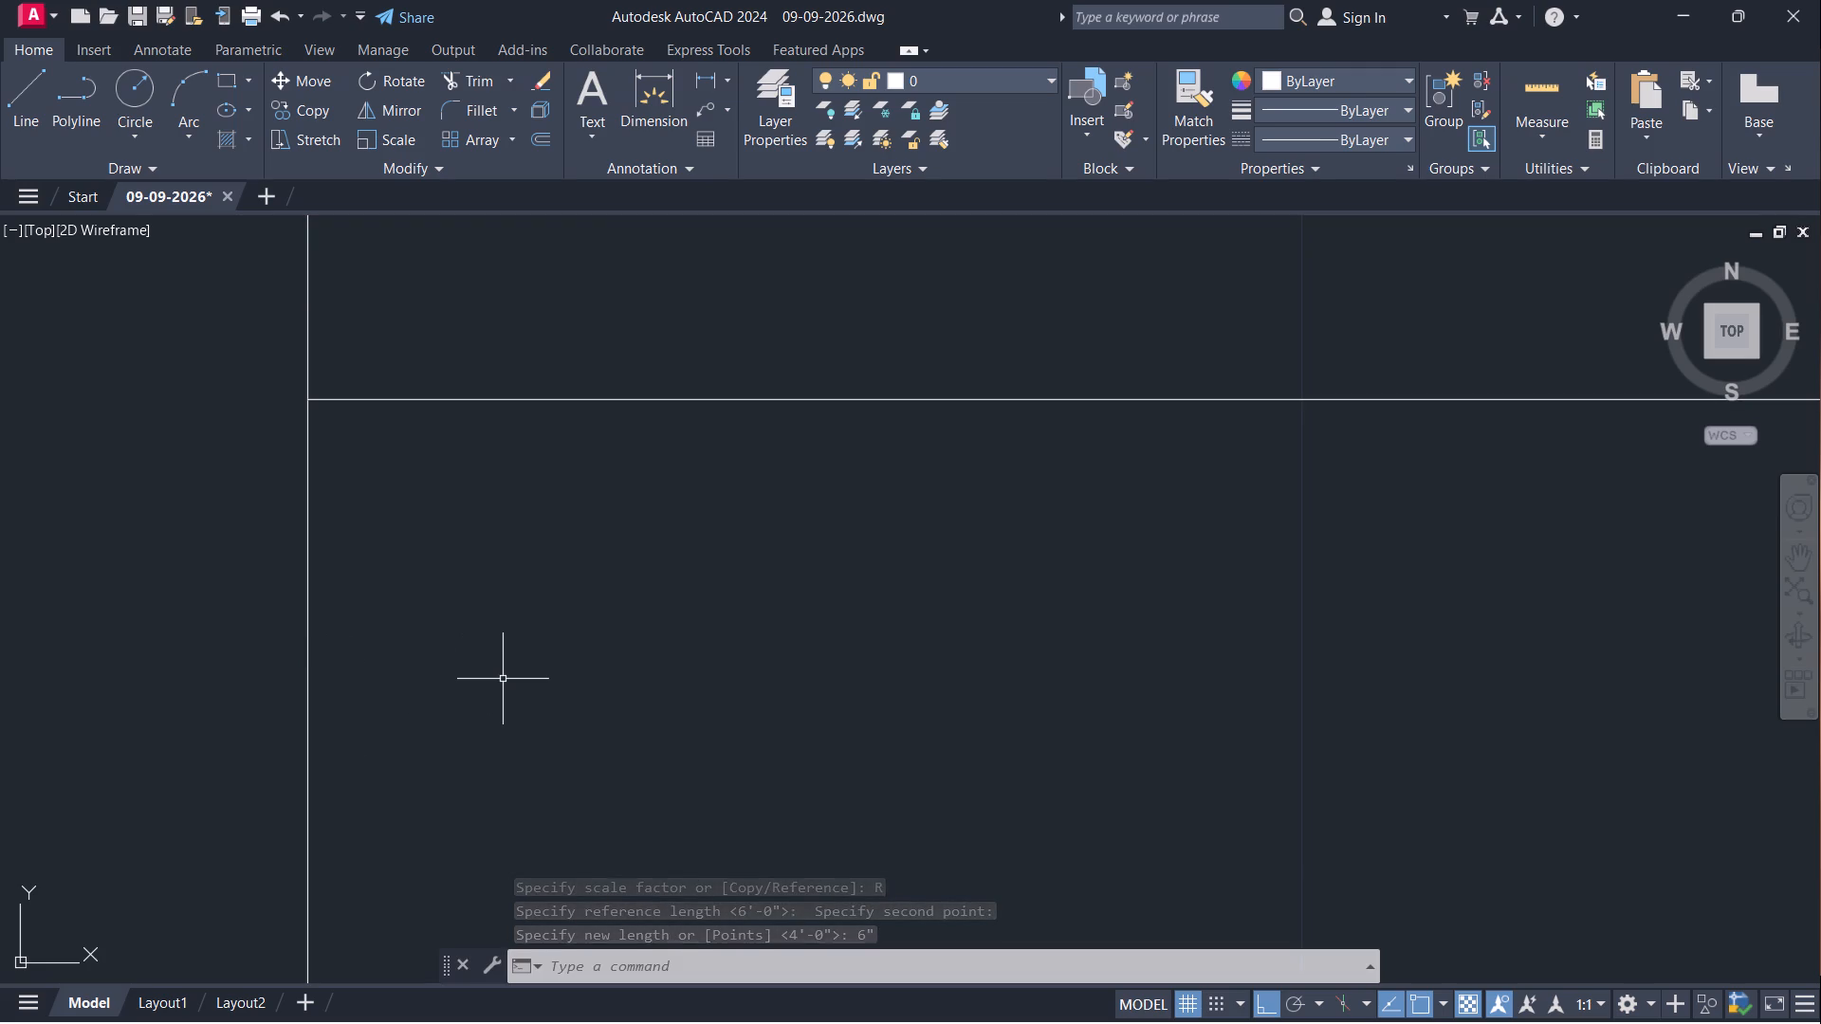
# Explode the scaled window block left of the floor plan into separate lines.
pyautogui.scroll(-5, 677, 693)
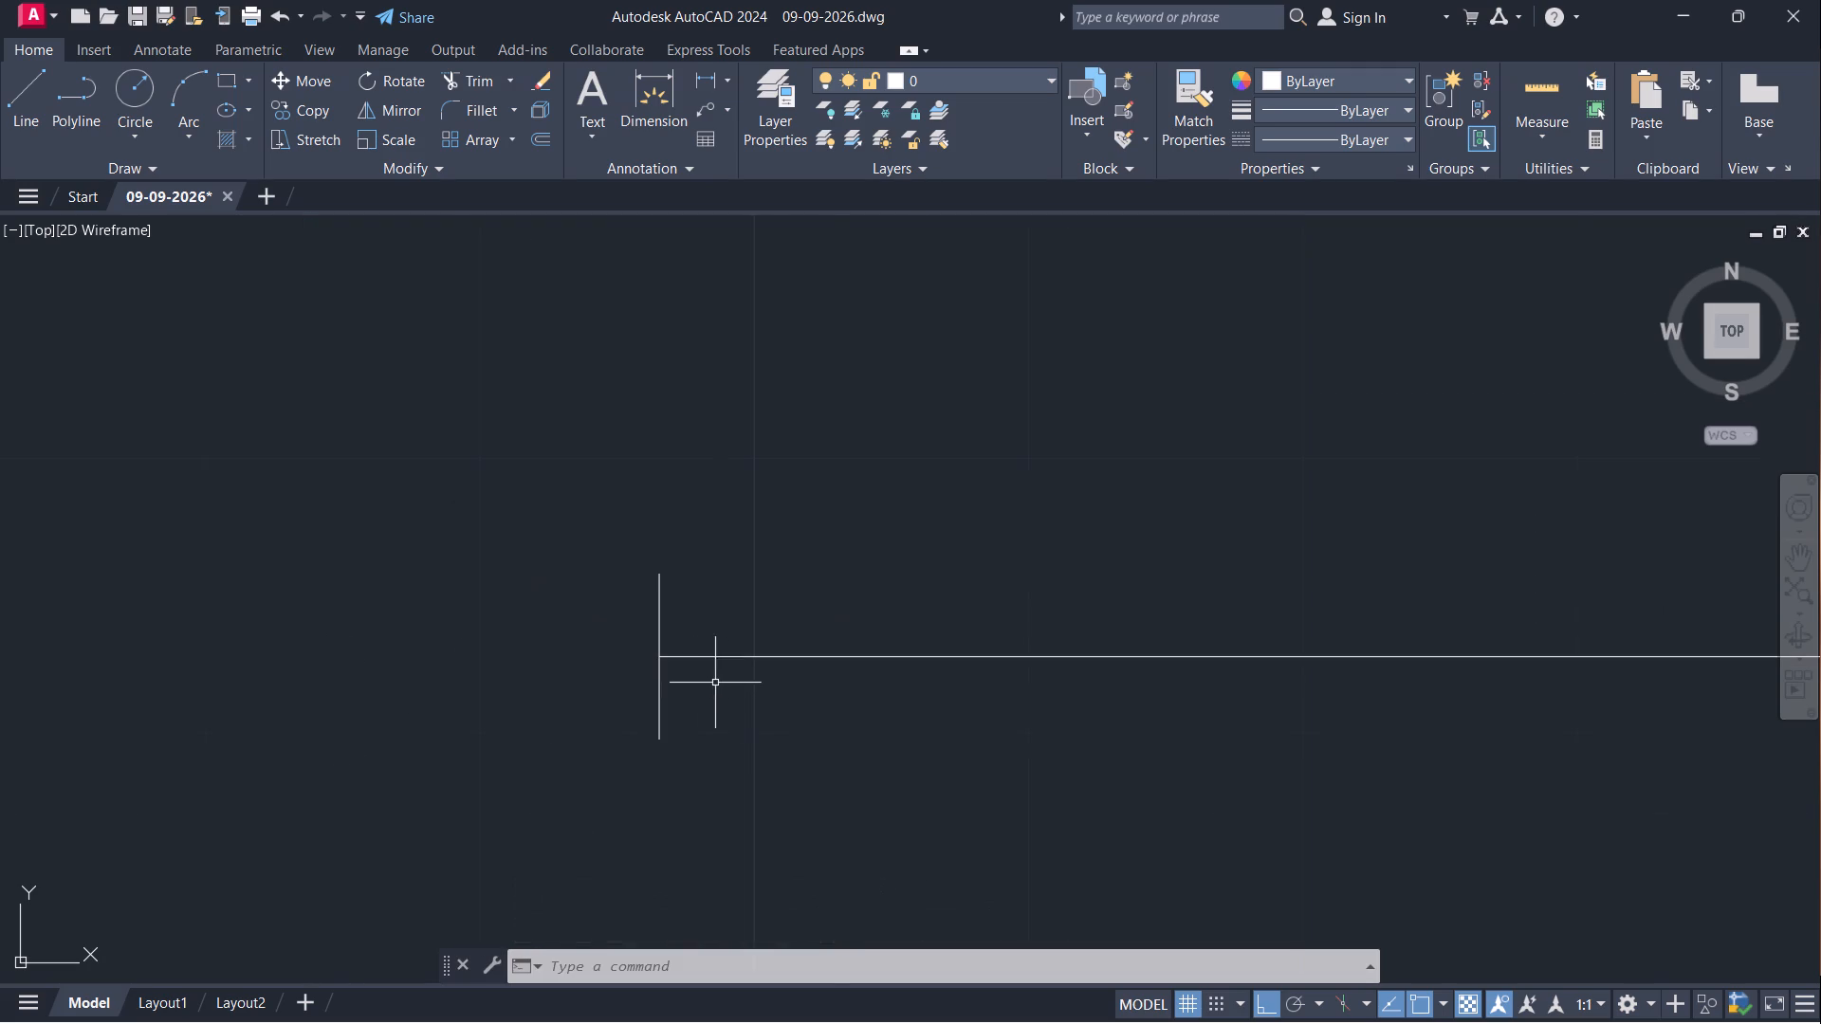
pyautogui.moveTo(716, 733); pyautogui.dragTo(393, 619, button='middle')
pyautogui.scroll(-2, 692, 604)
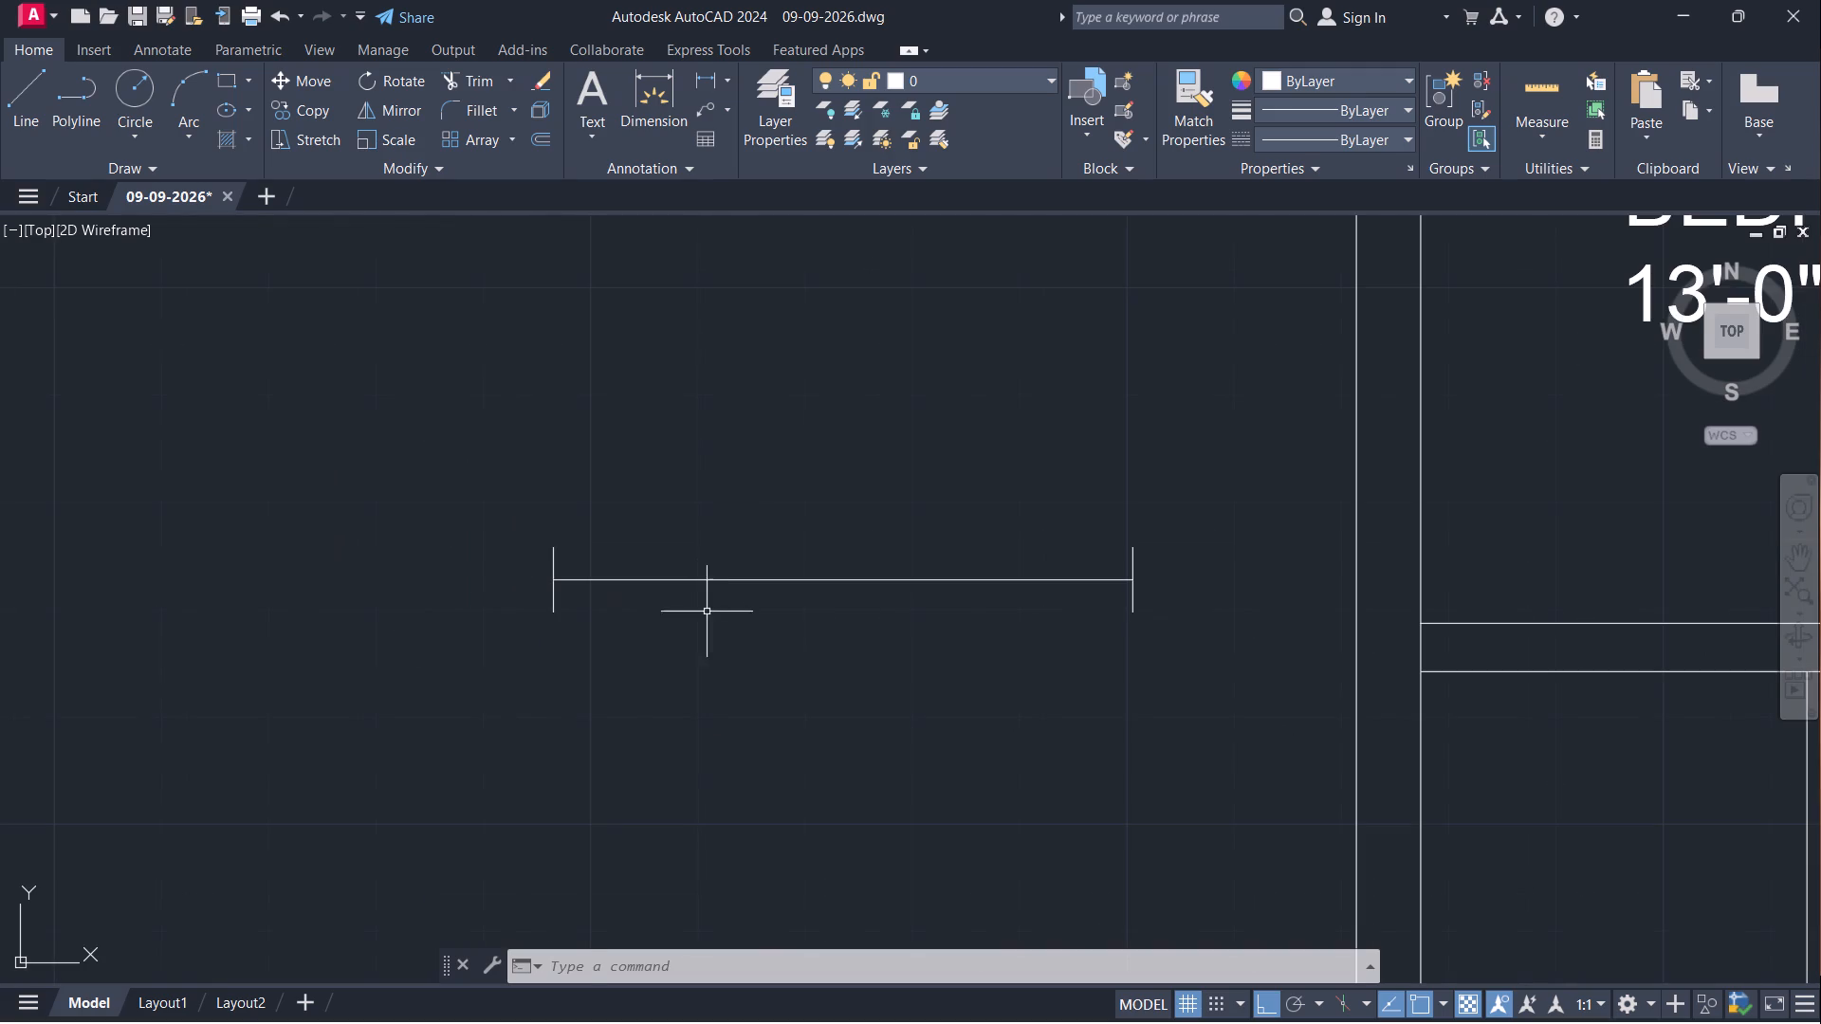
pyautogui.click(894, 581)
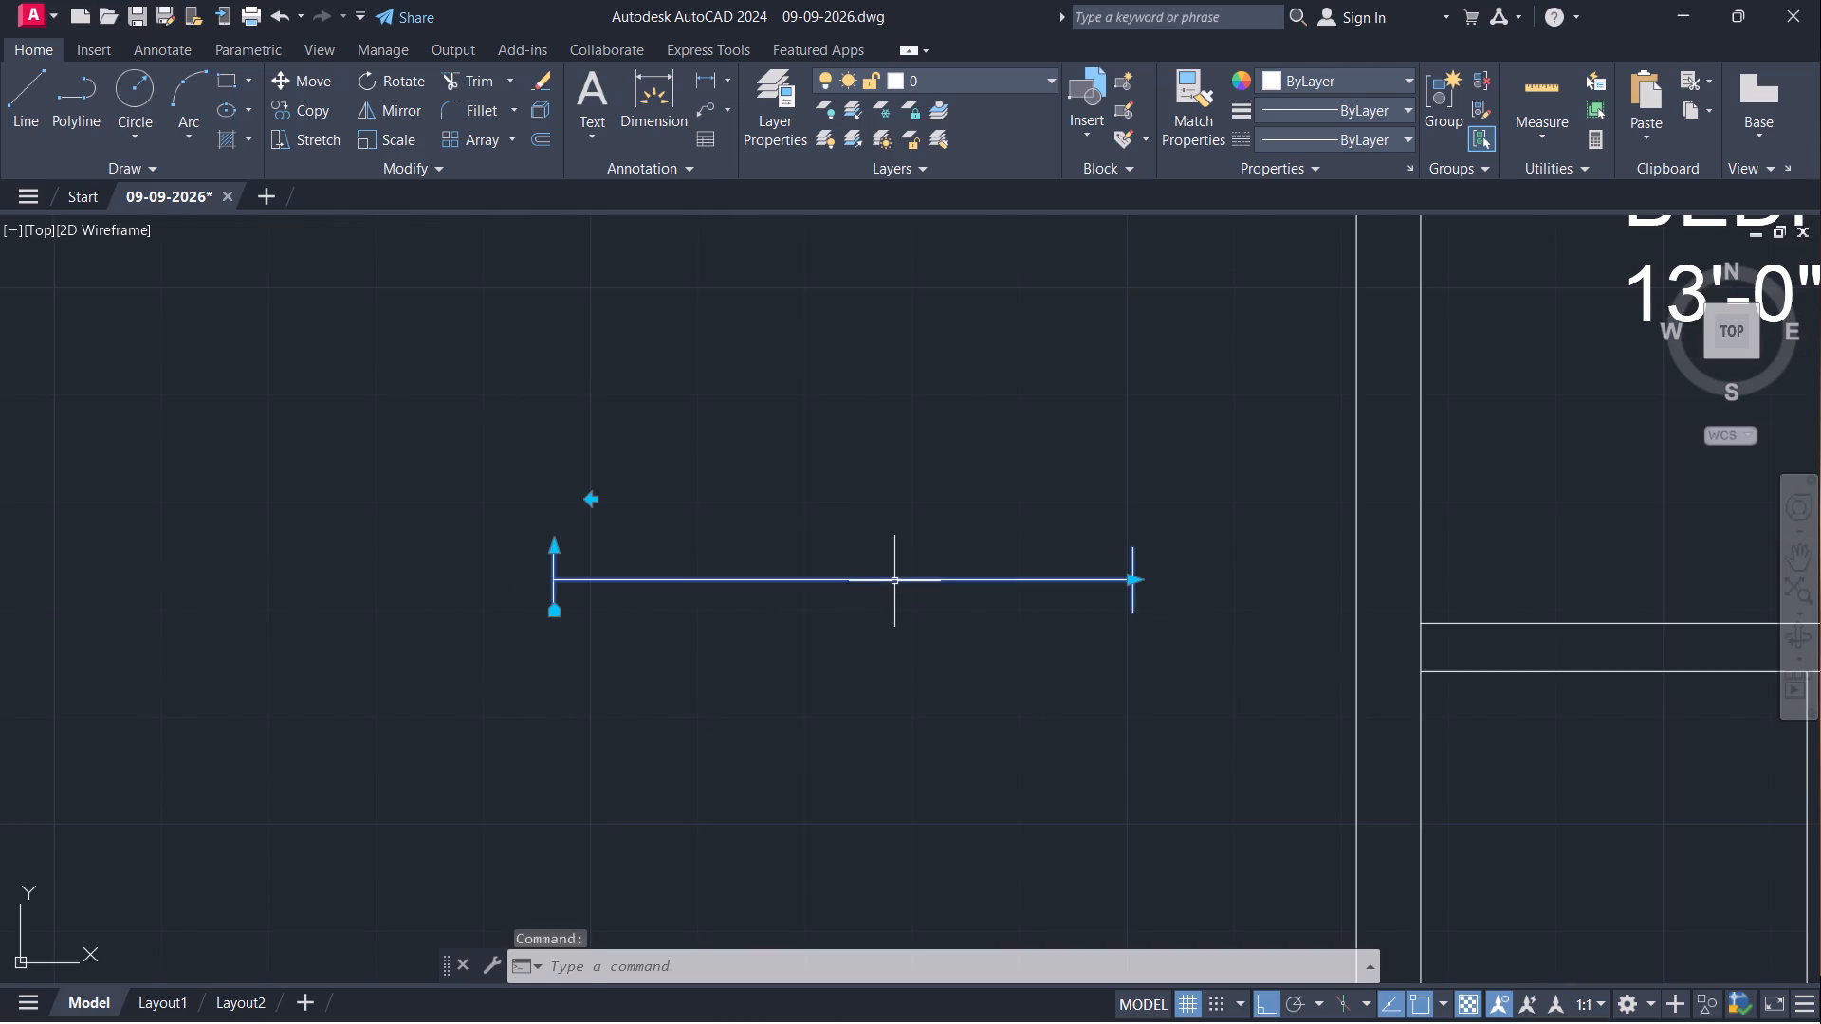
pyautogui.scroll(-1, 837, 589)
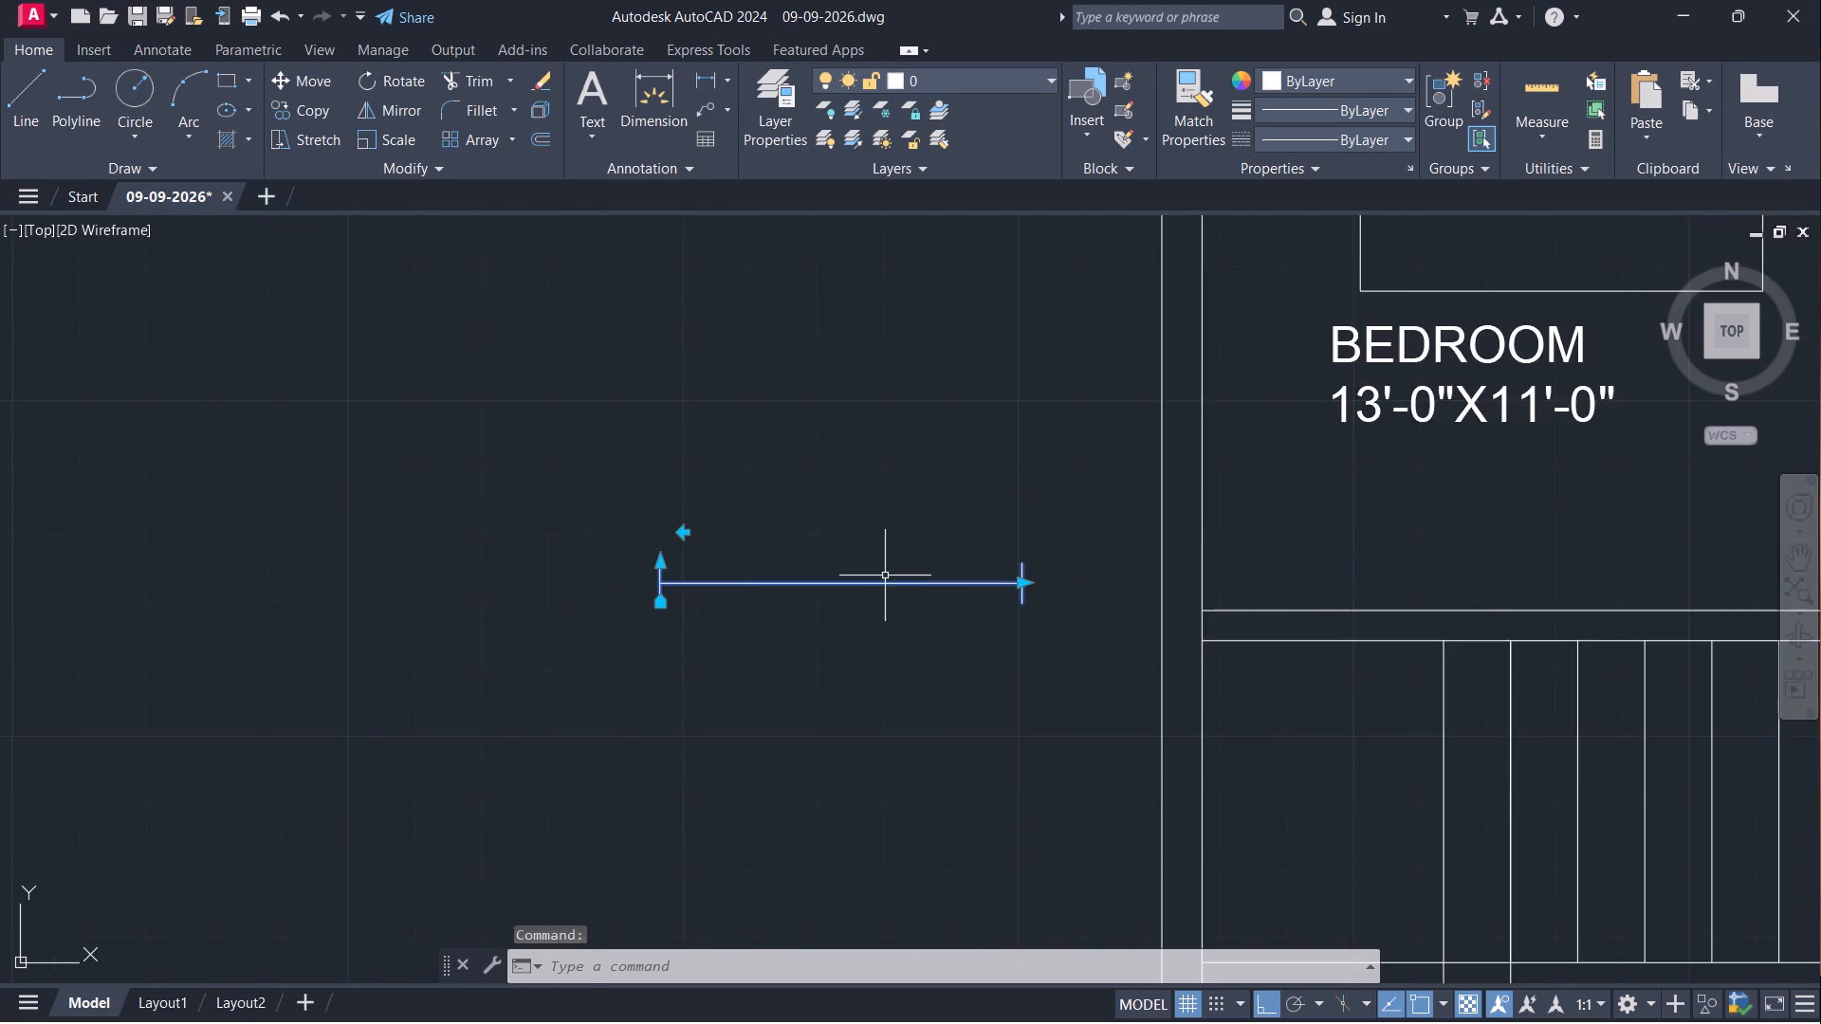
pyautogui.scroll(-1, 887, 575)
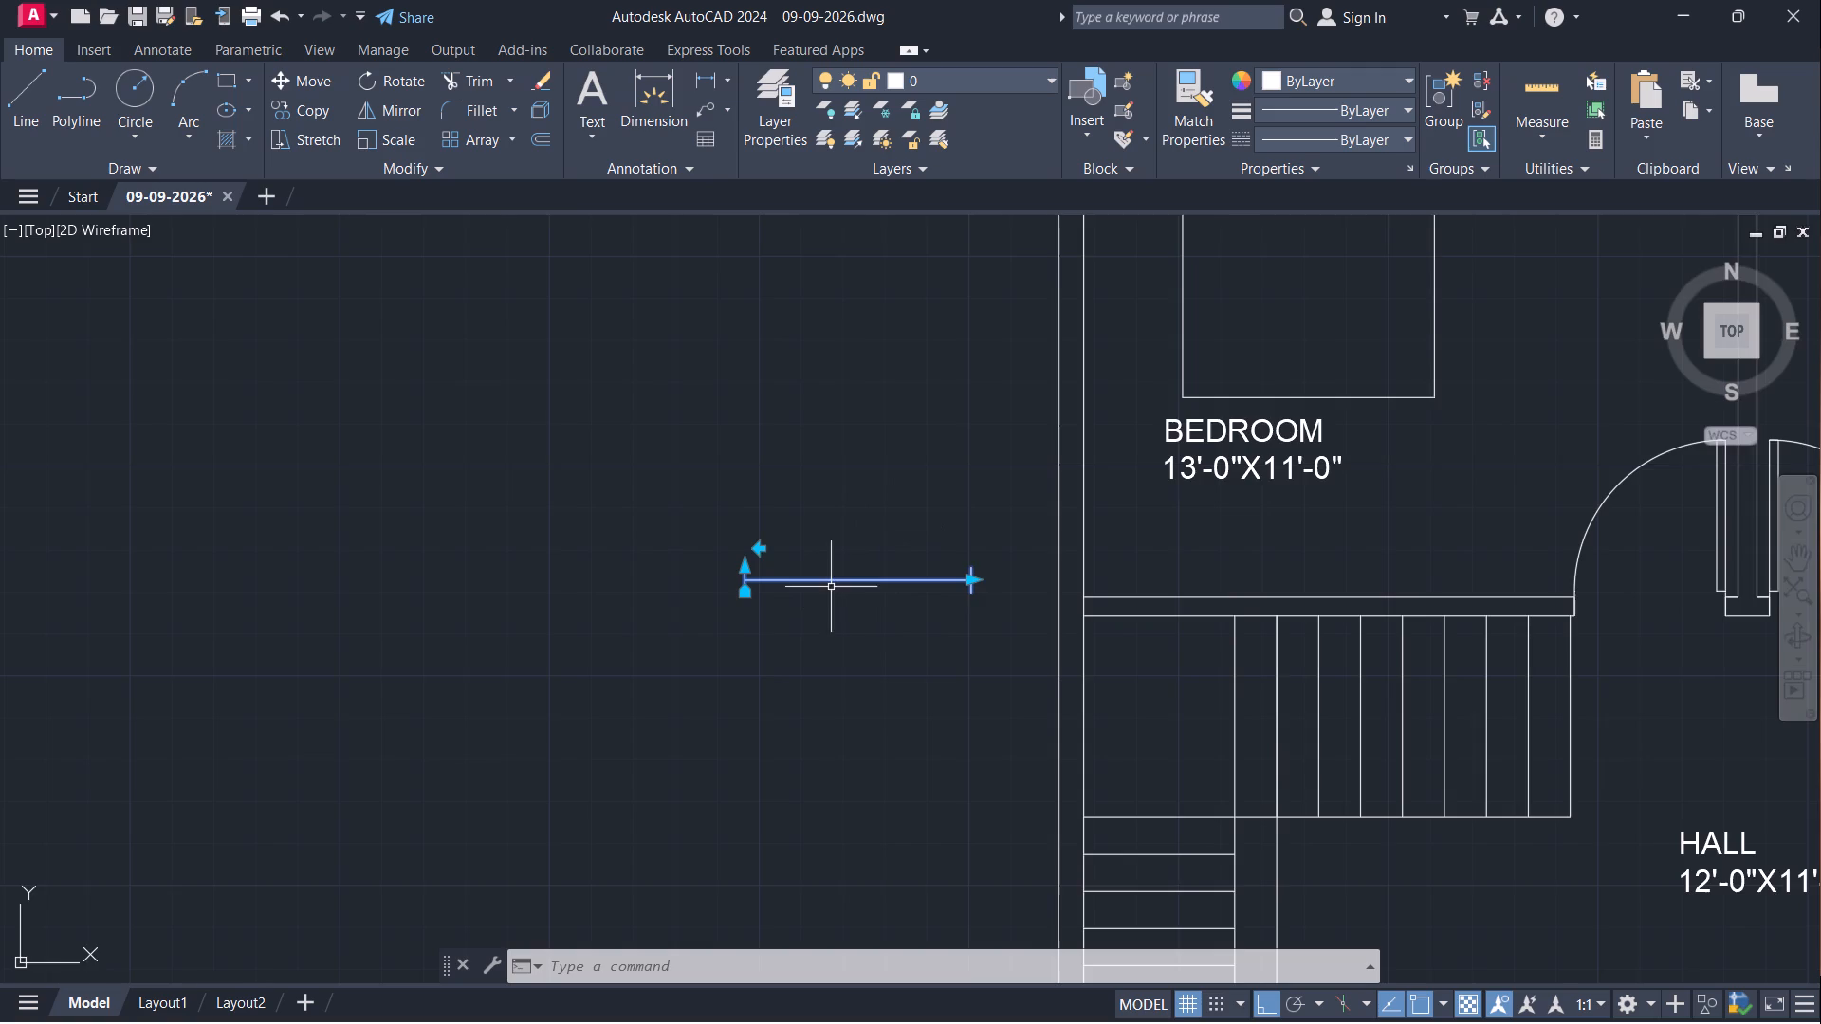
pyautogui.scroll(2, 837, 583)
pyautogui.press('x')
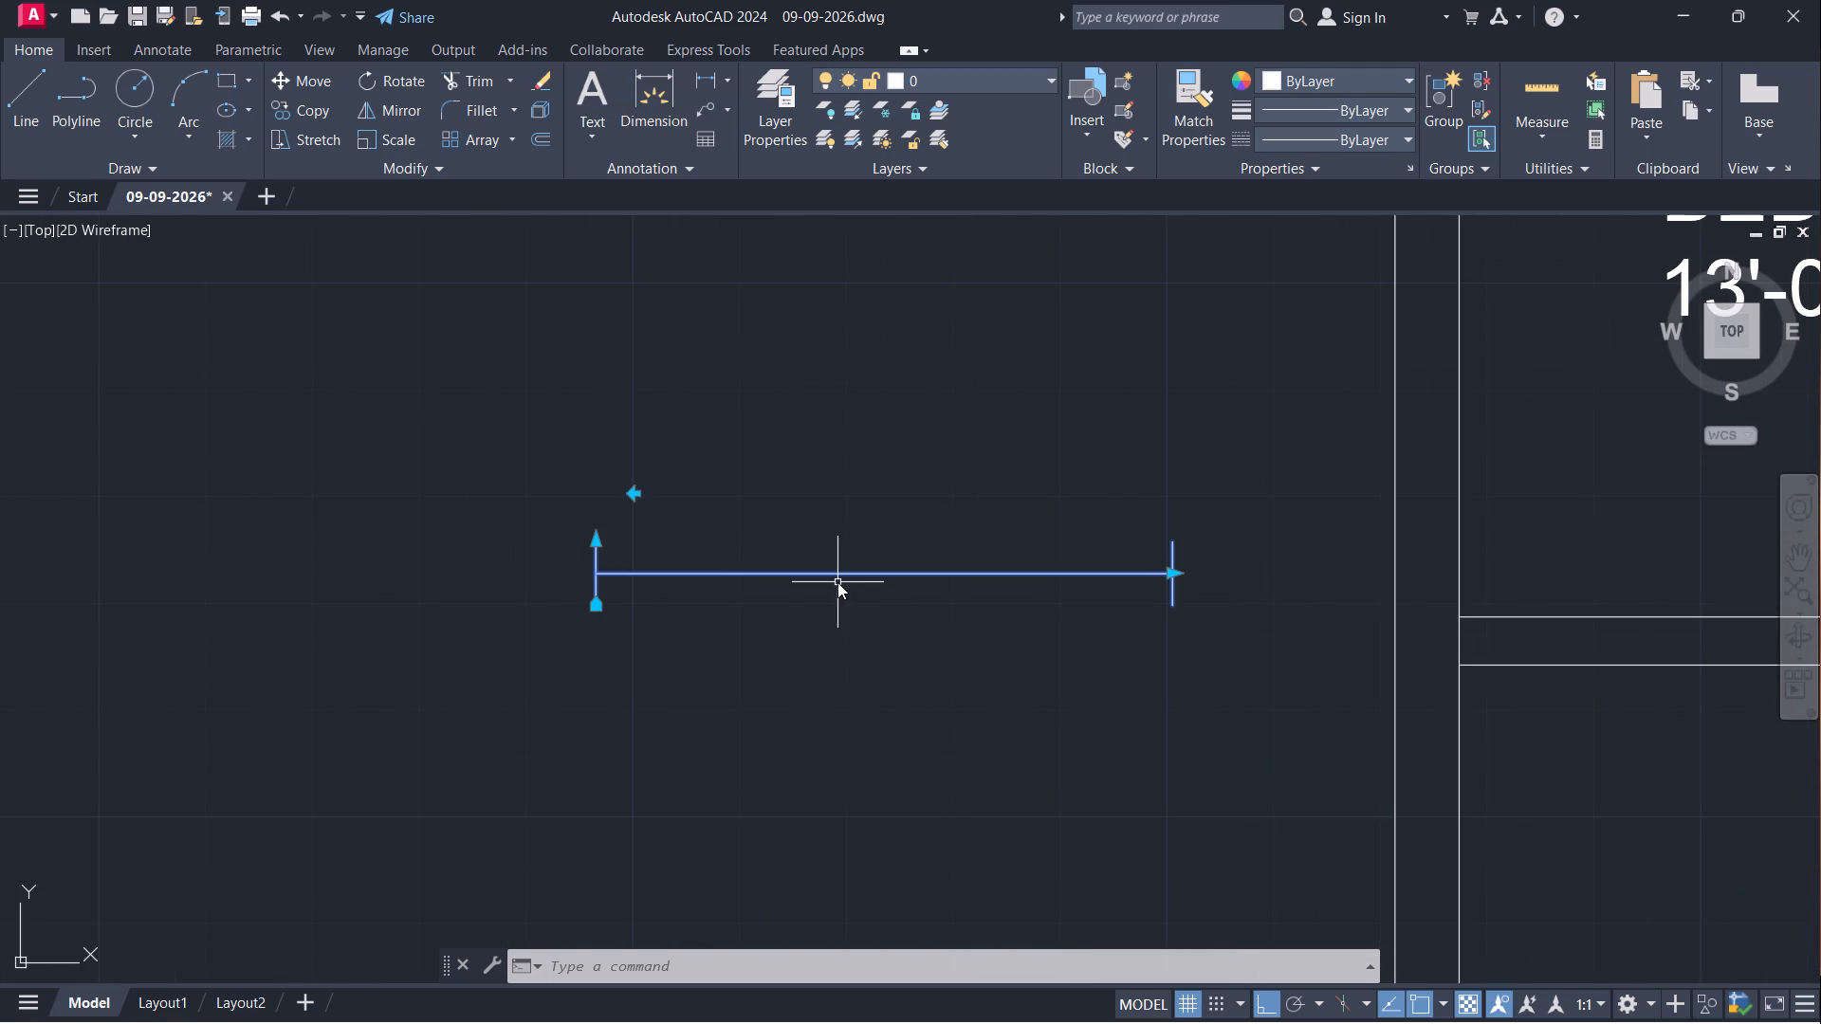
pyautogui.press('Return')
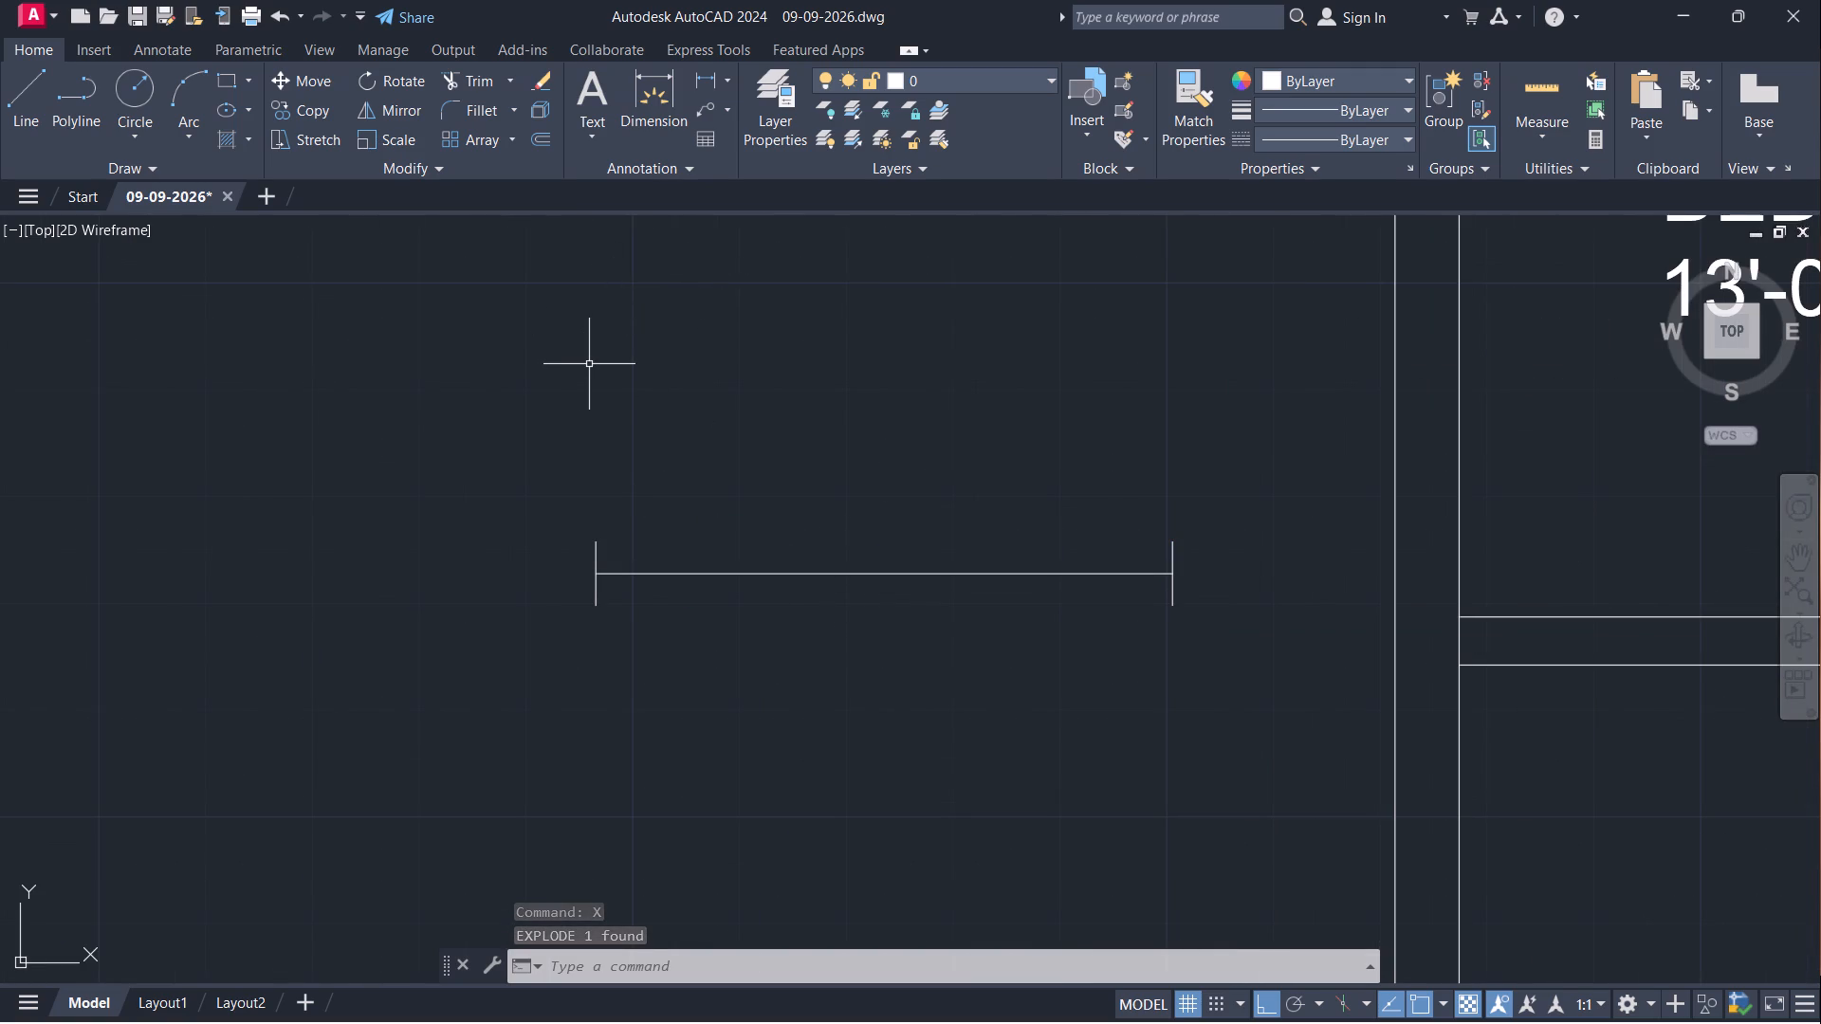
# Delete the right end line of the exploded window.
pyautogui.click(1171, 552)
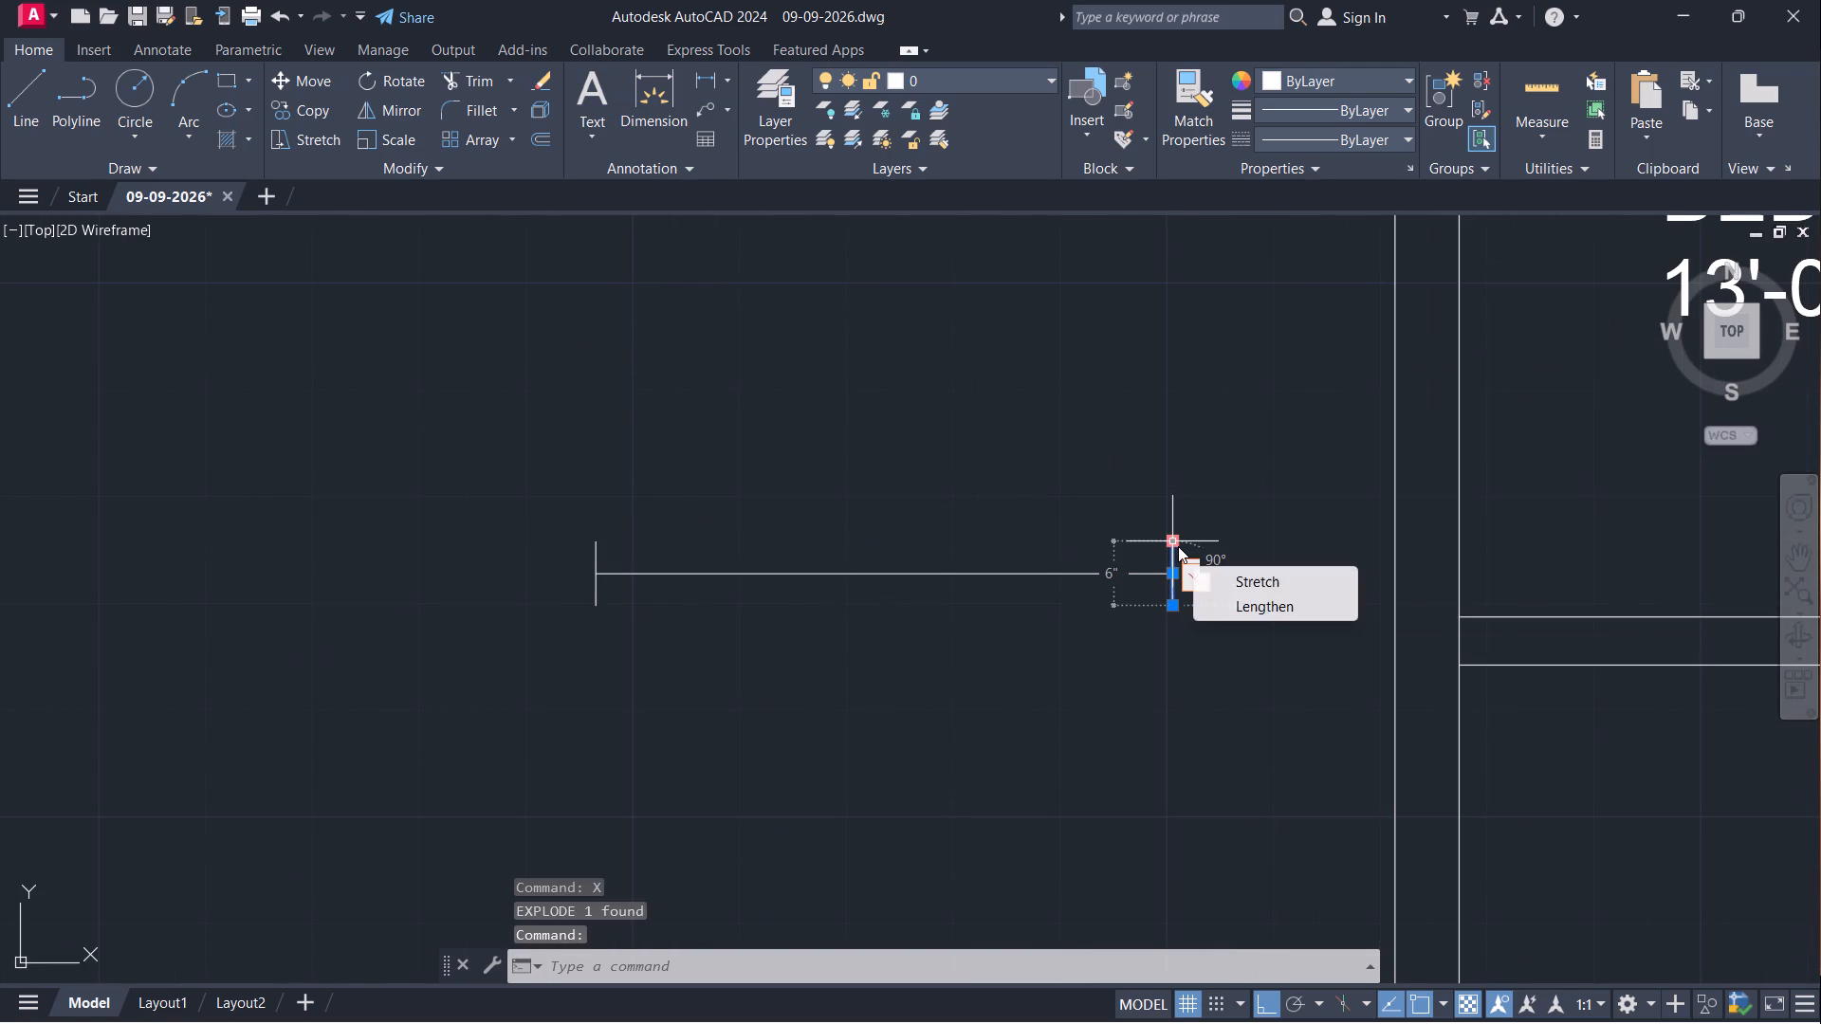
pyautogui.press('Delete')
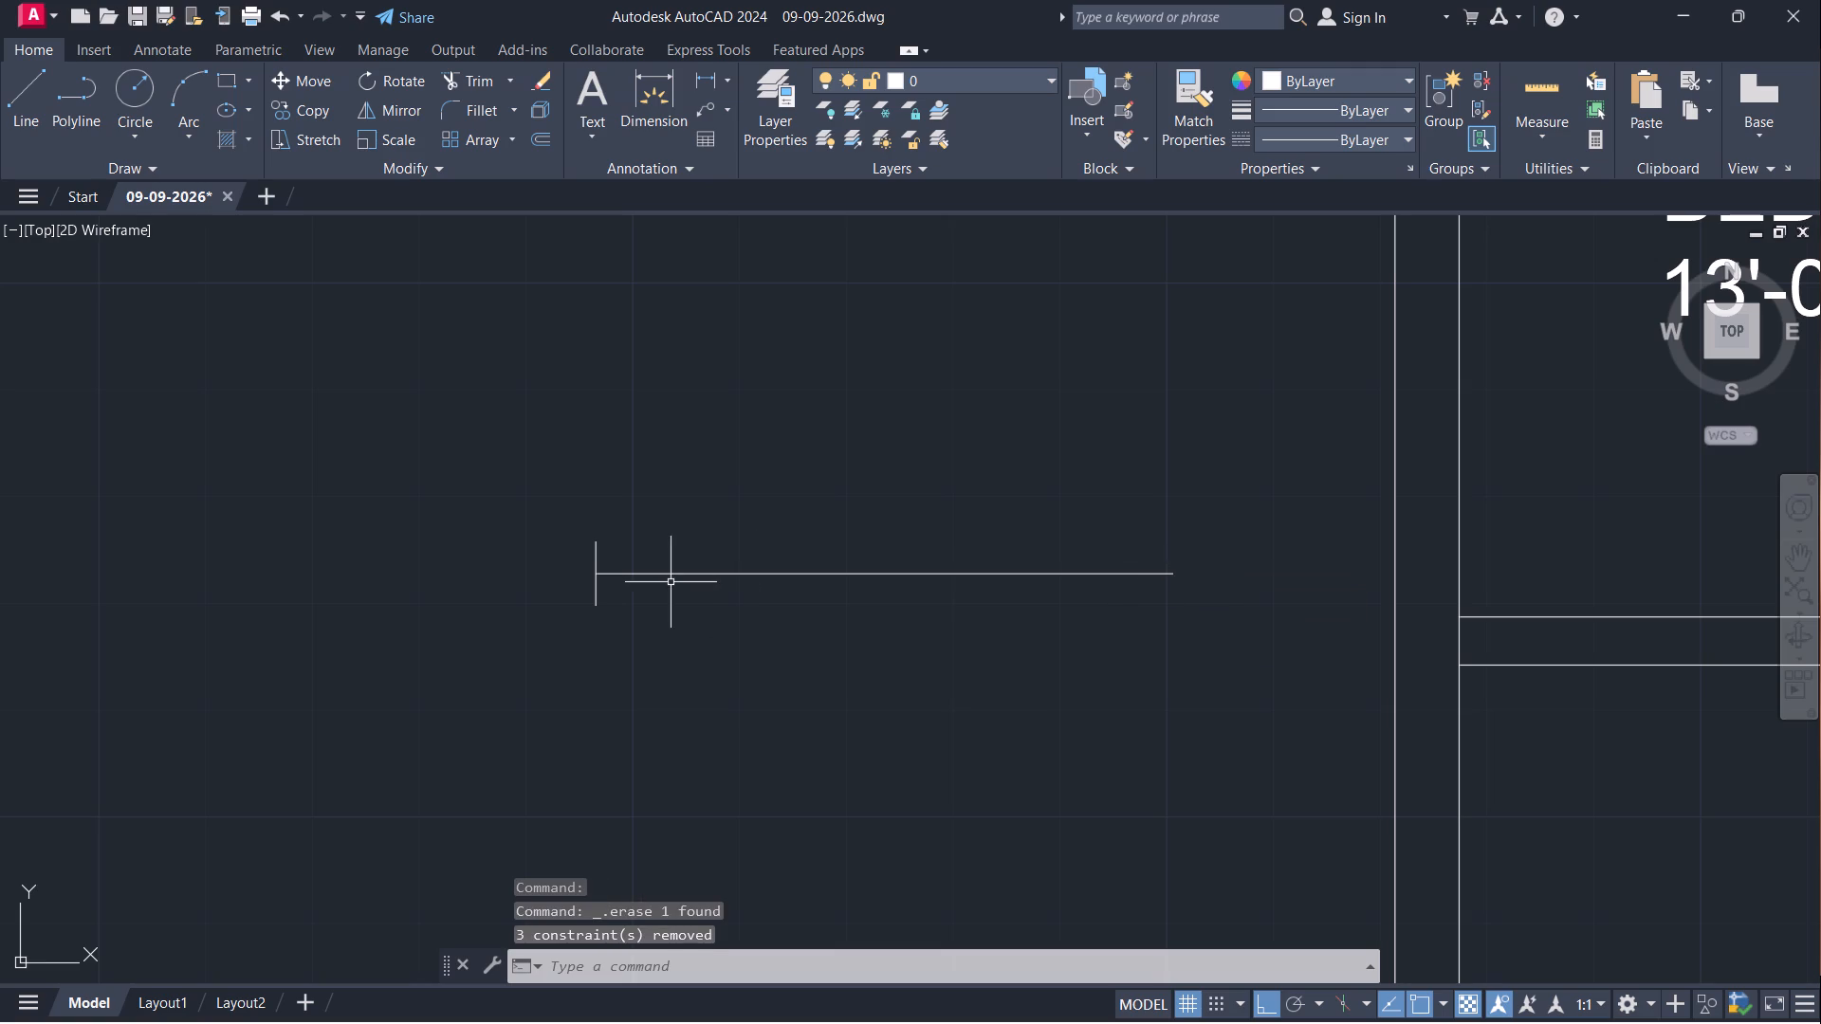
# Copy the window's left end line 2' to the right, and place another copy farther along the horizontal line.
pyautogui.click(593, 551)
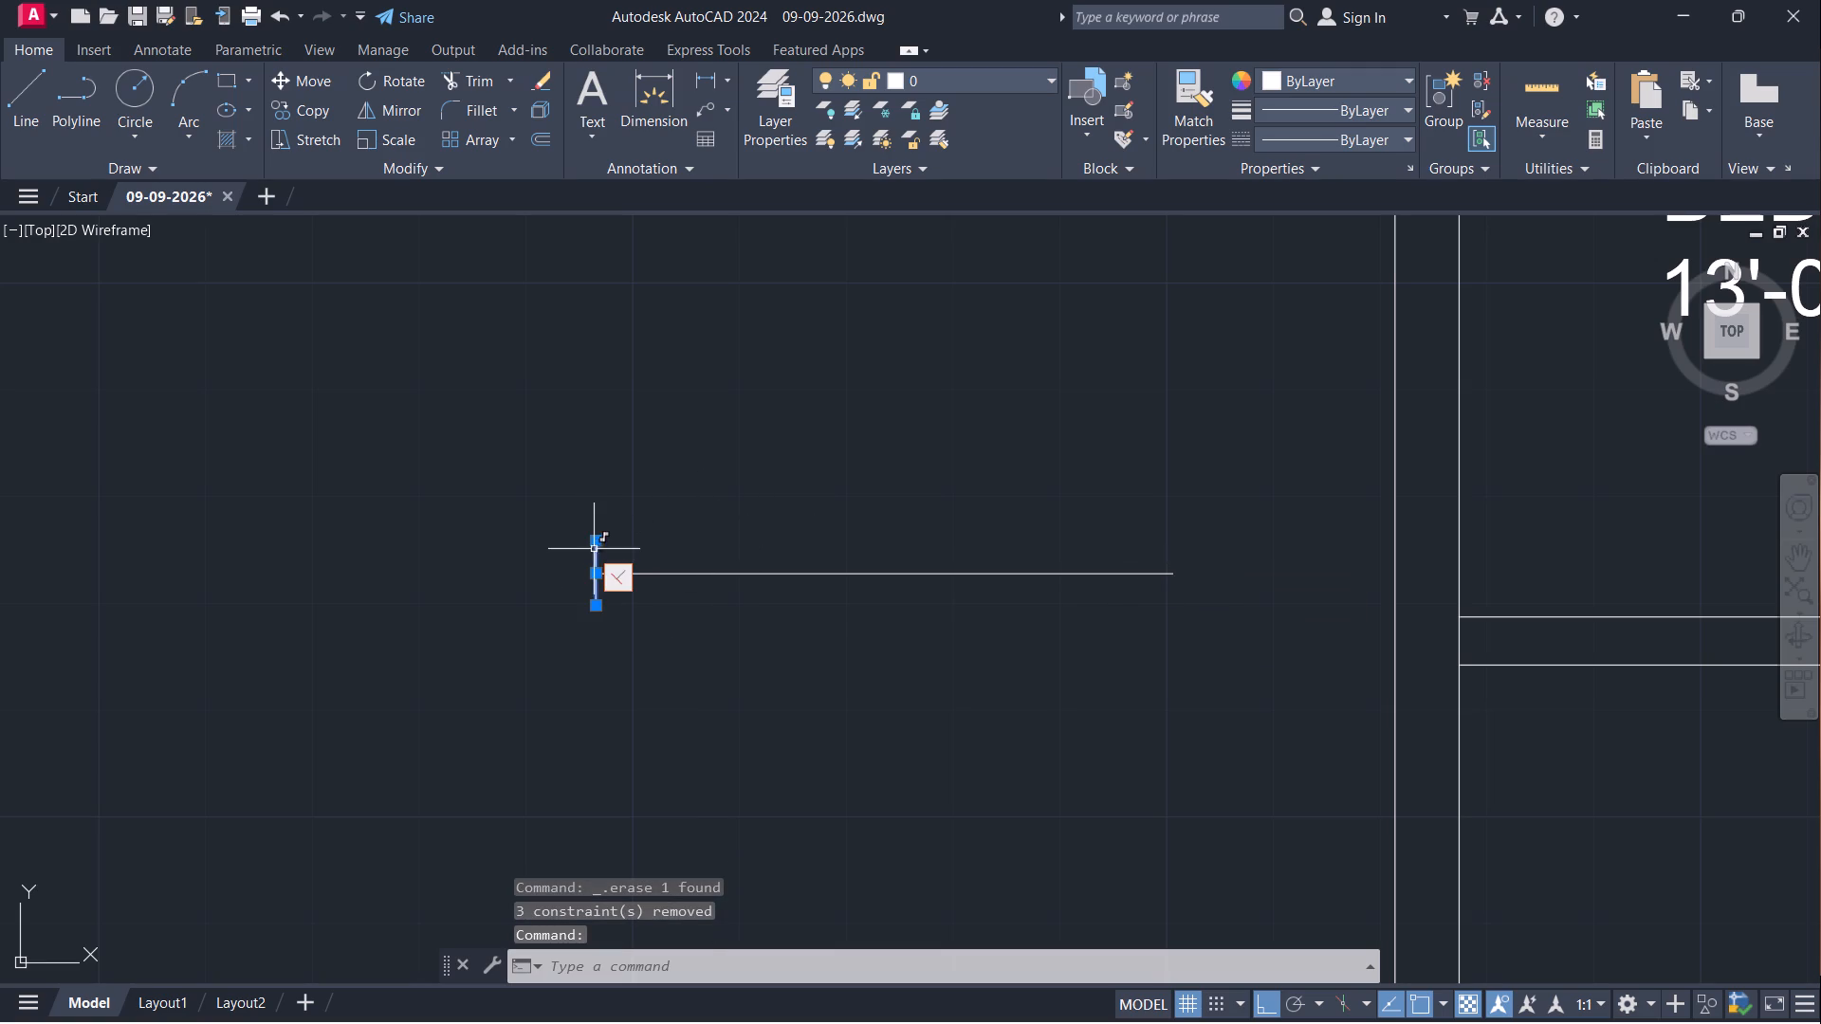
pyautogui.write('CO')
pyautogui.press('Return')
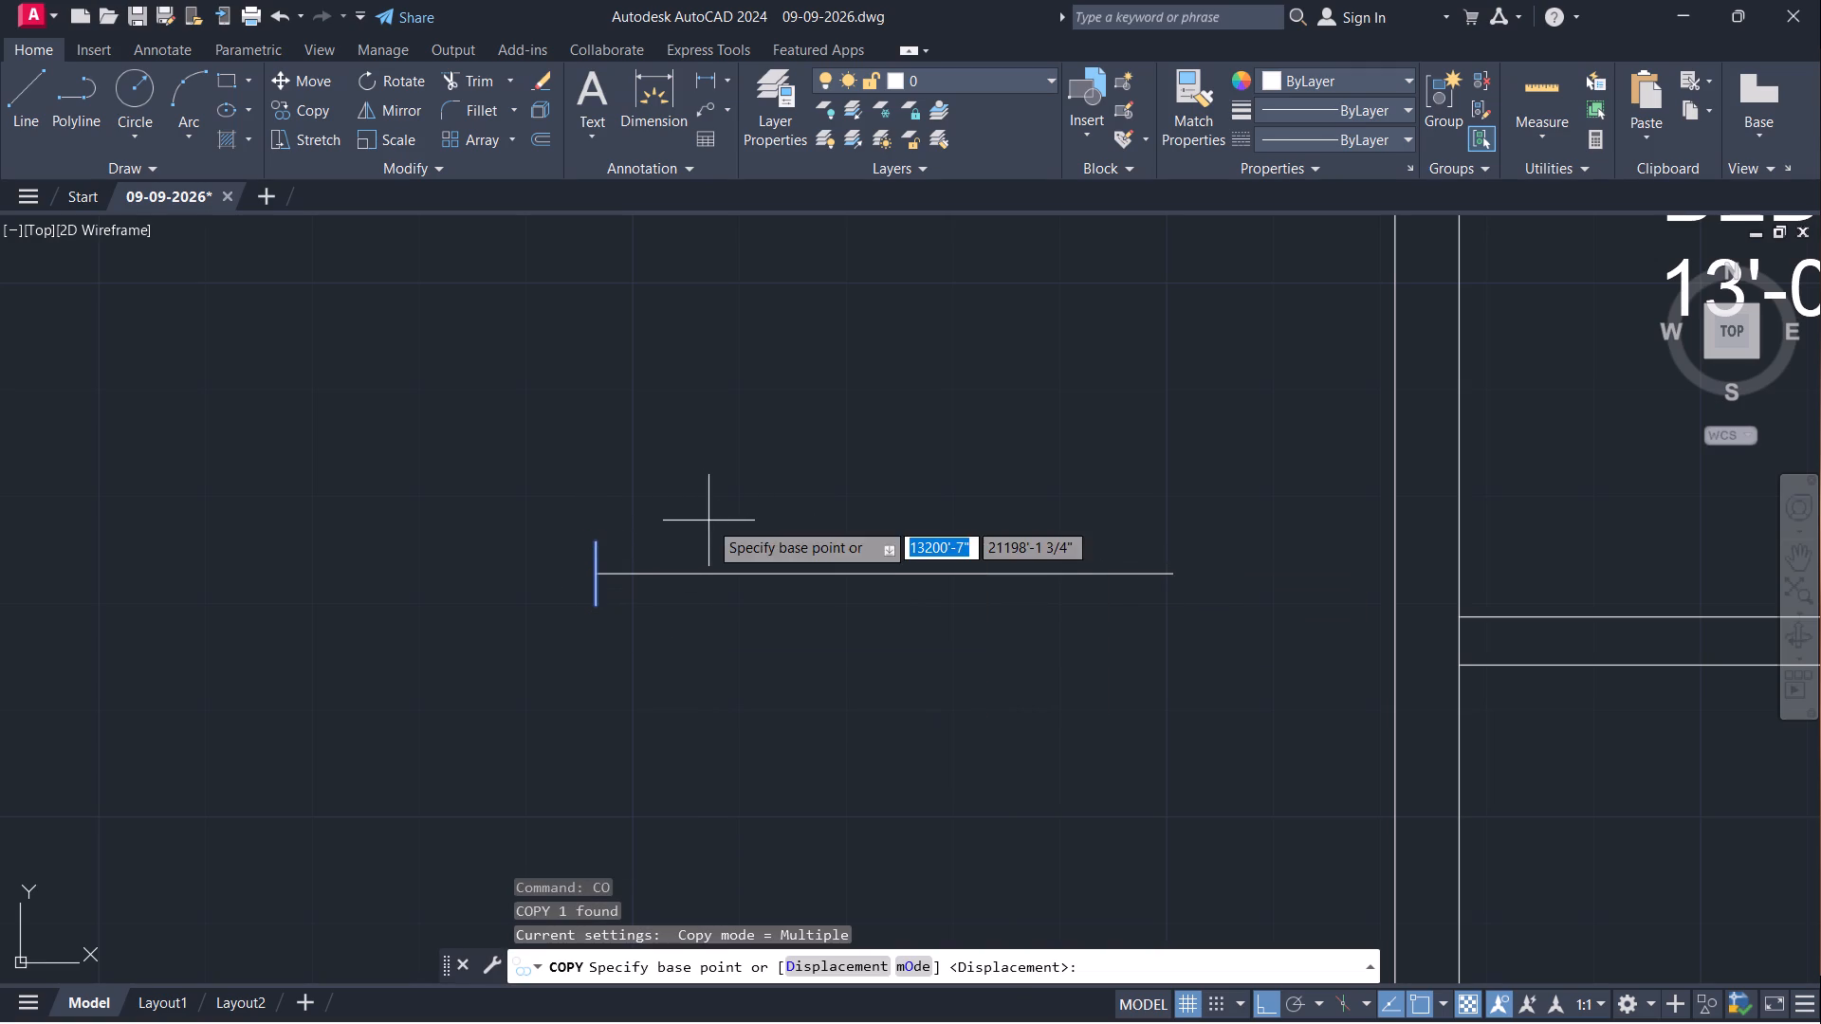
pyautogui.click(594, 538)
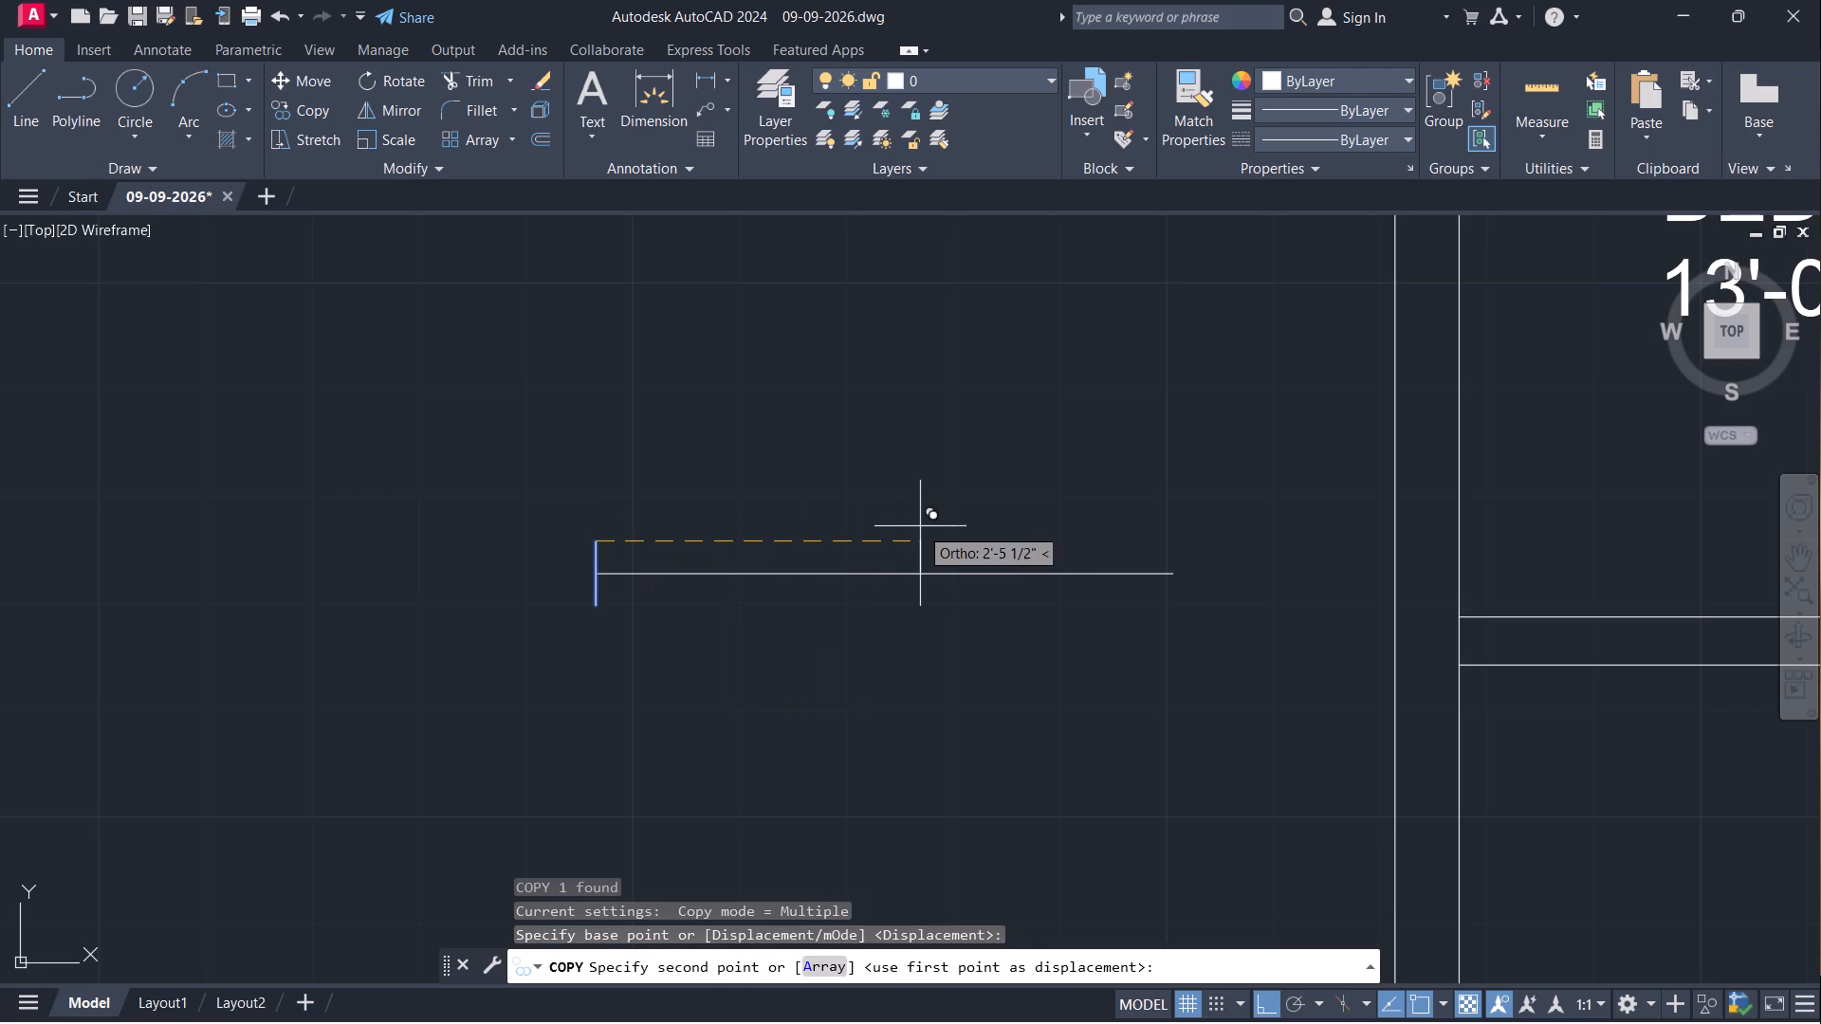
pyautogui.write("2'")
pyautogui.press('Return')
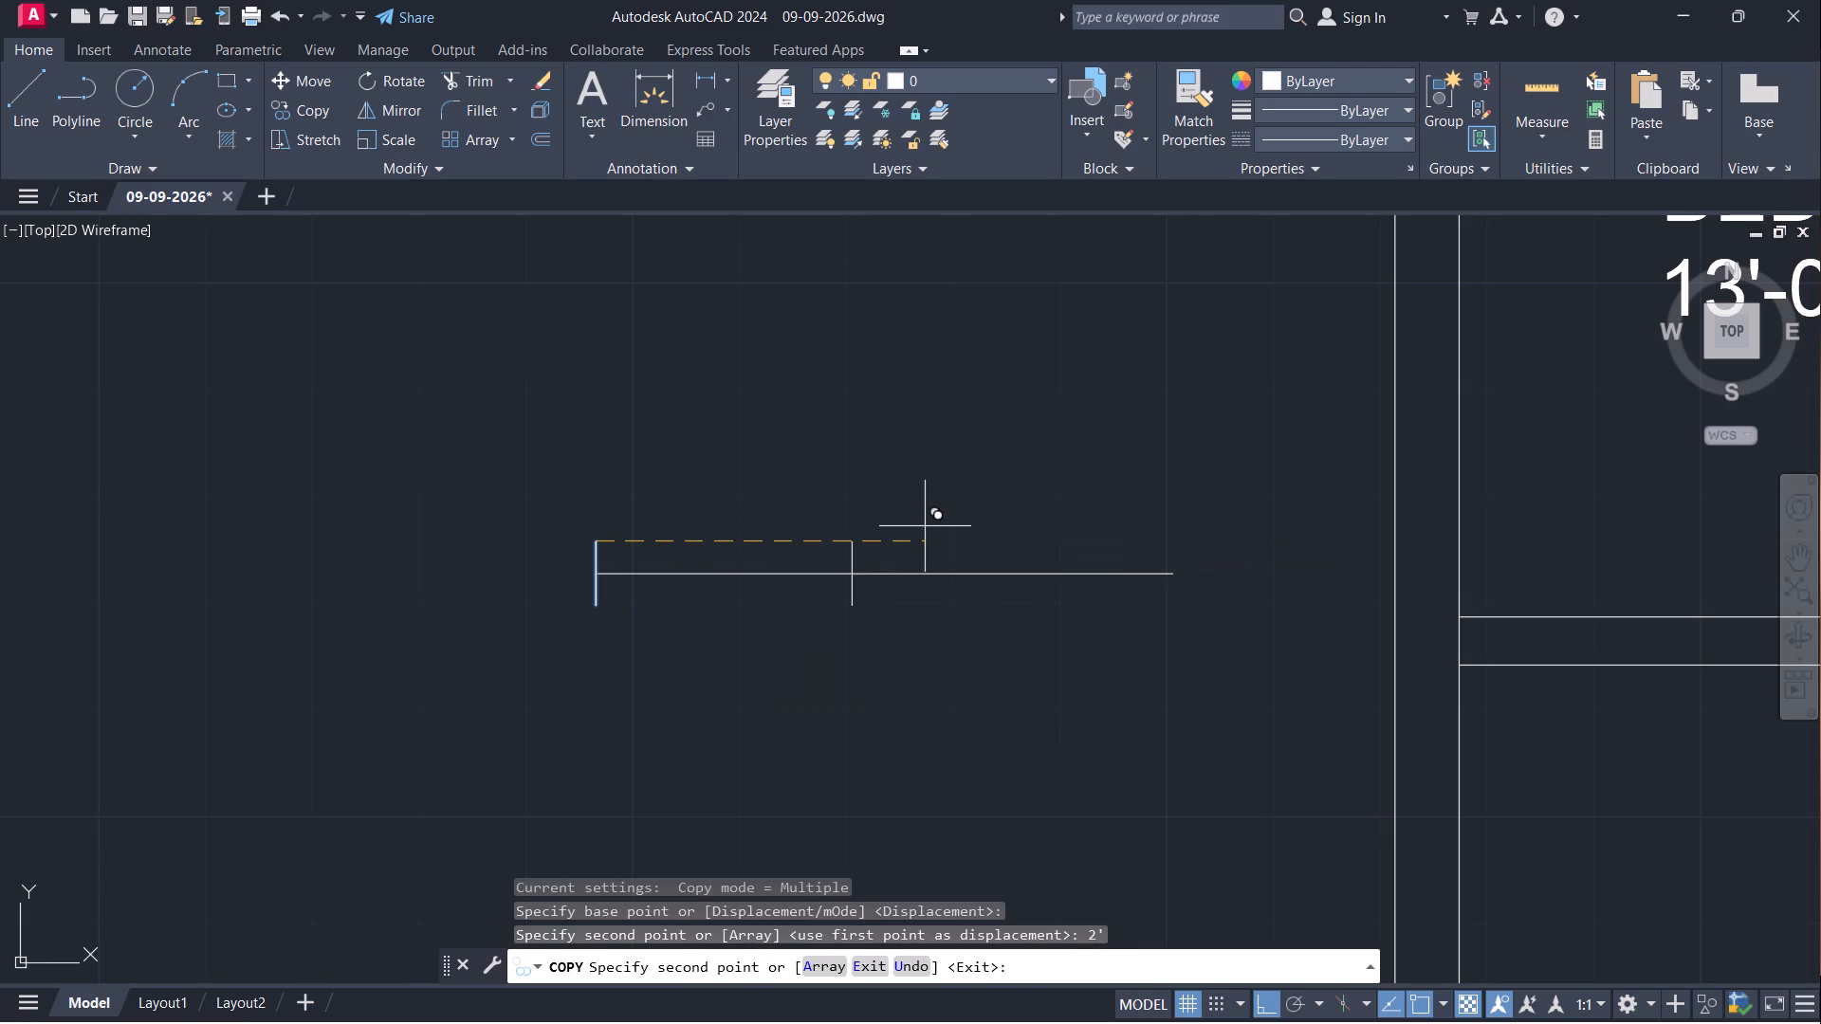
pyautogui.click(988, 495)
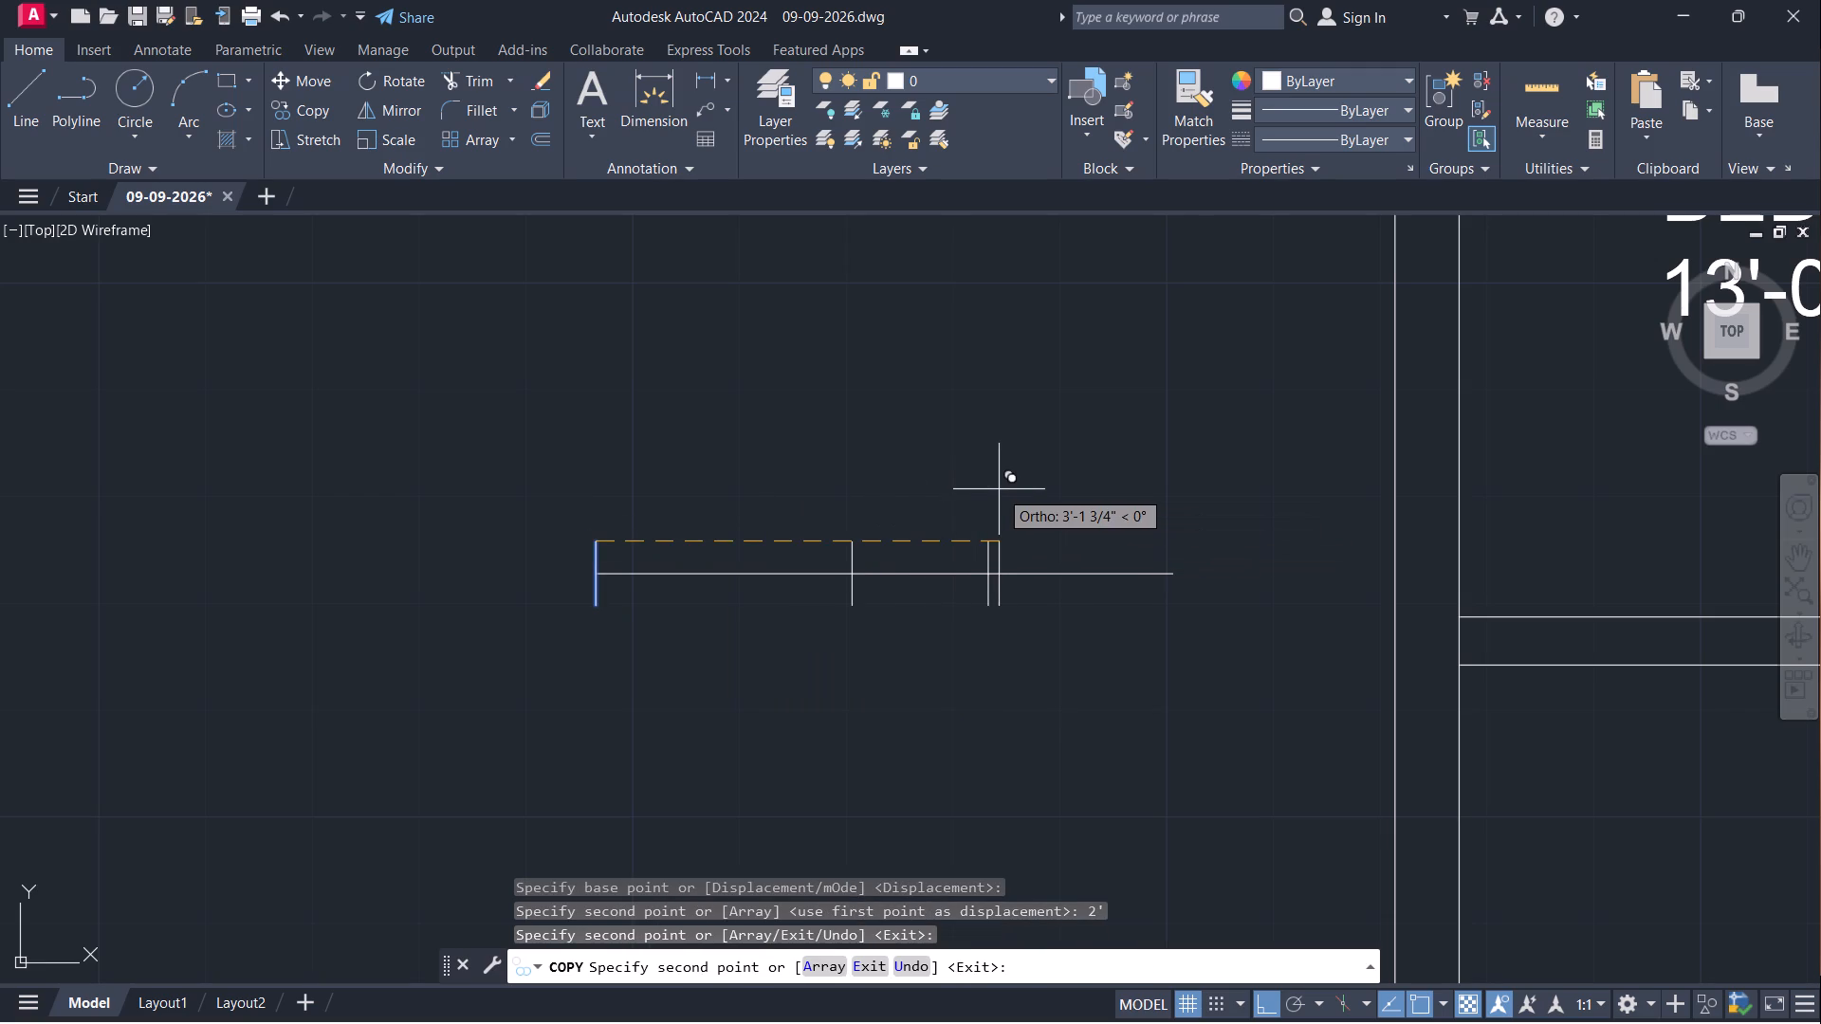
pyautogui.press('Escape')
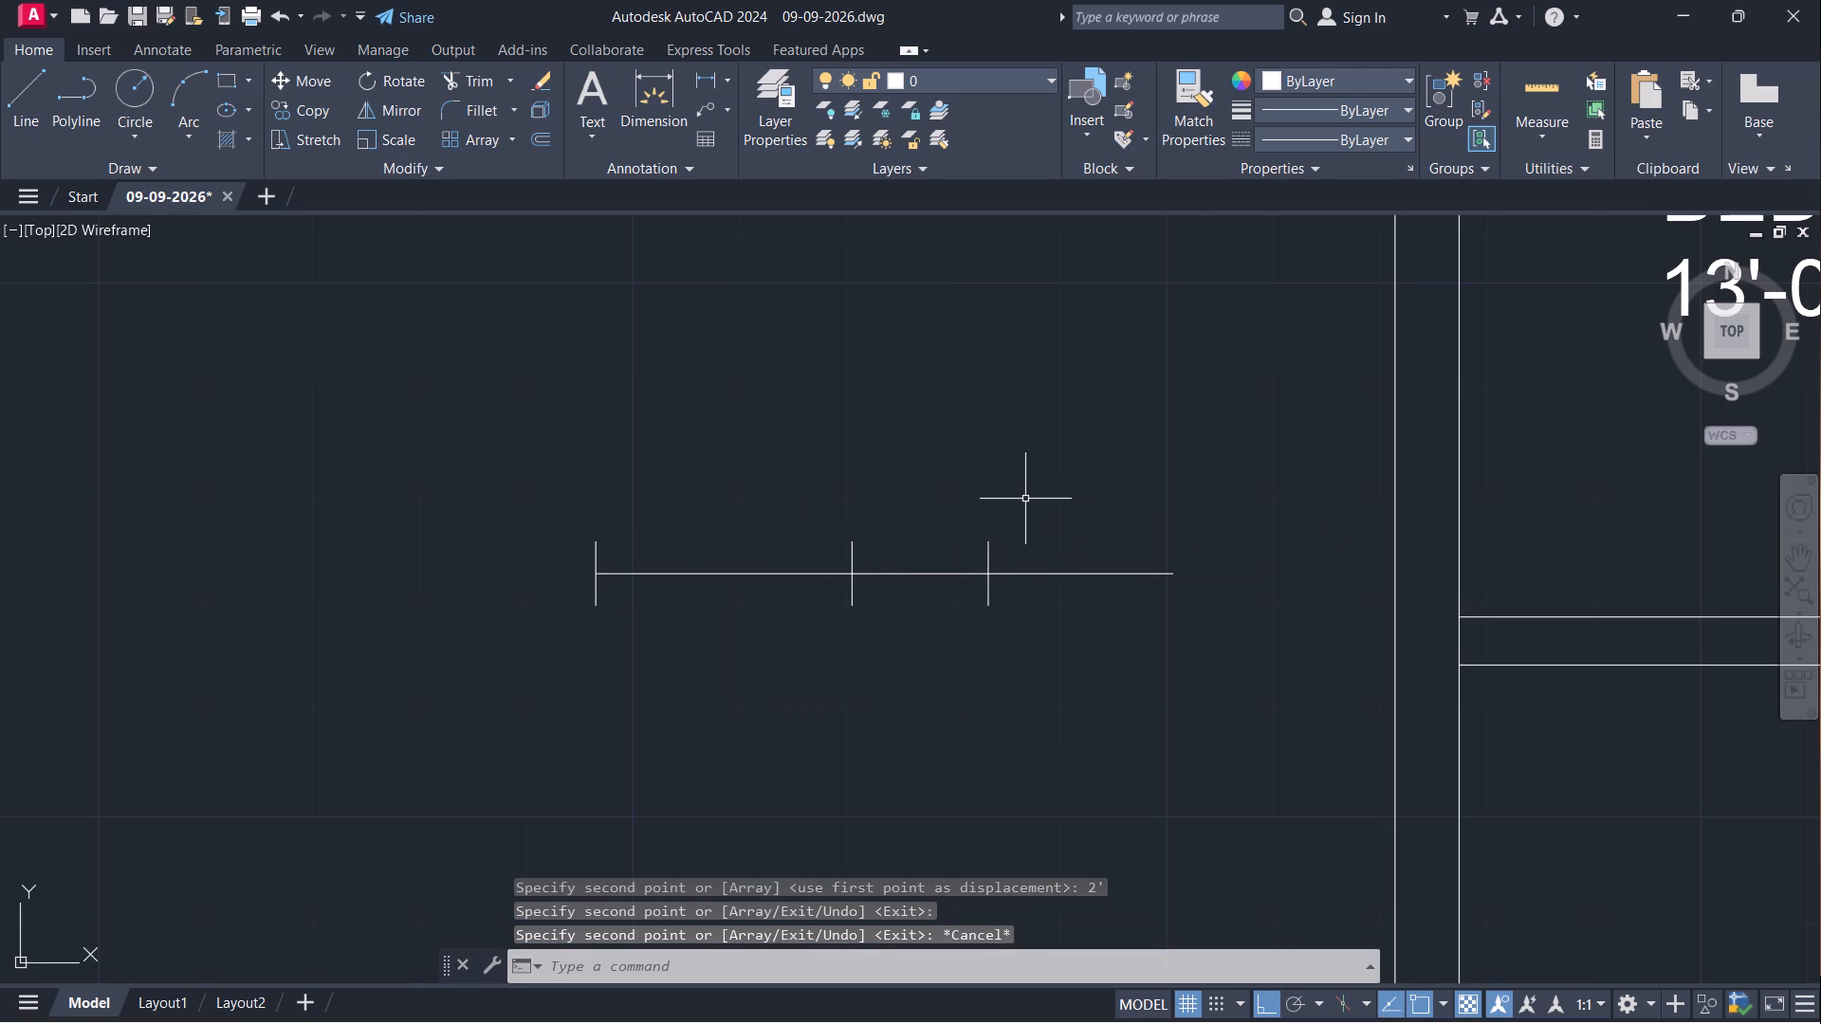
# Trim away the horizontal line beyond the 2' end line and remove the extra end-line copy.
pyautogui.write('TR')
pyautogui.press('Return')
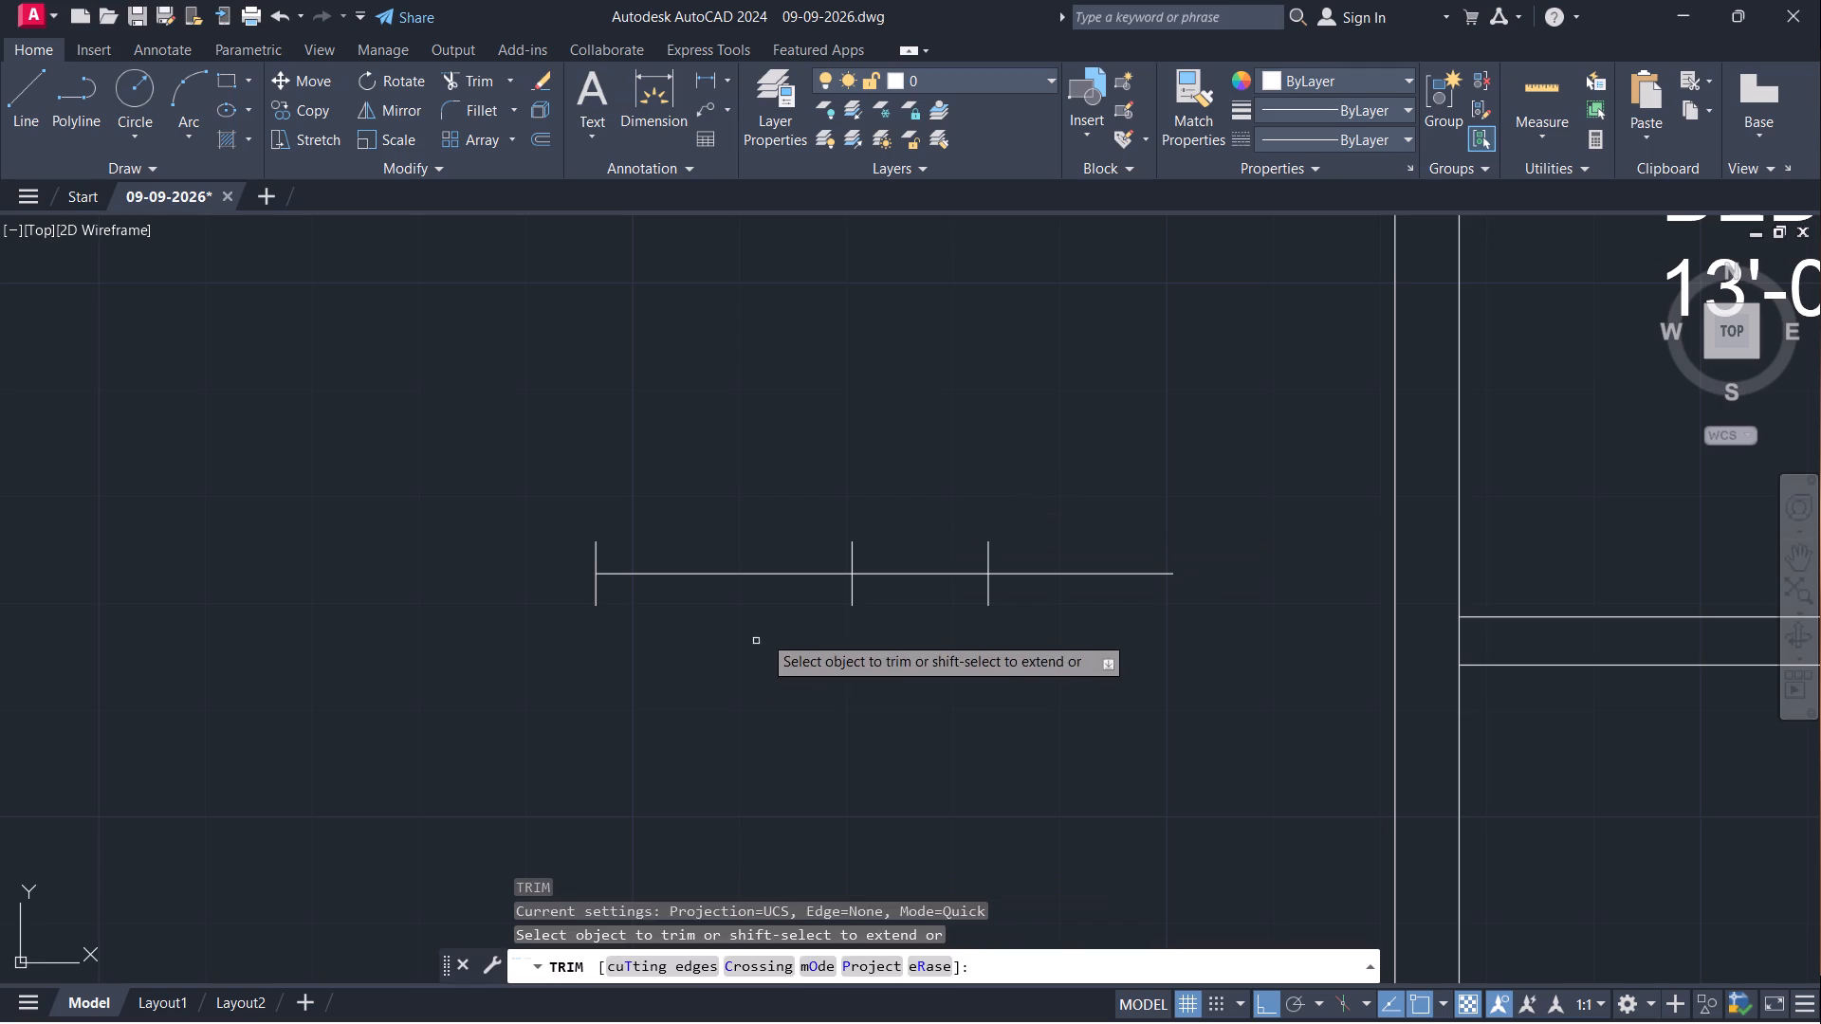
pyautogui.moveTo(892, 577); pyautogui.dragTo(1018, 553)
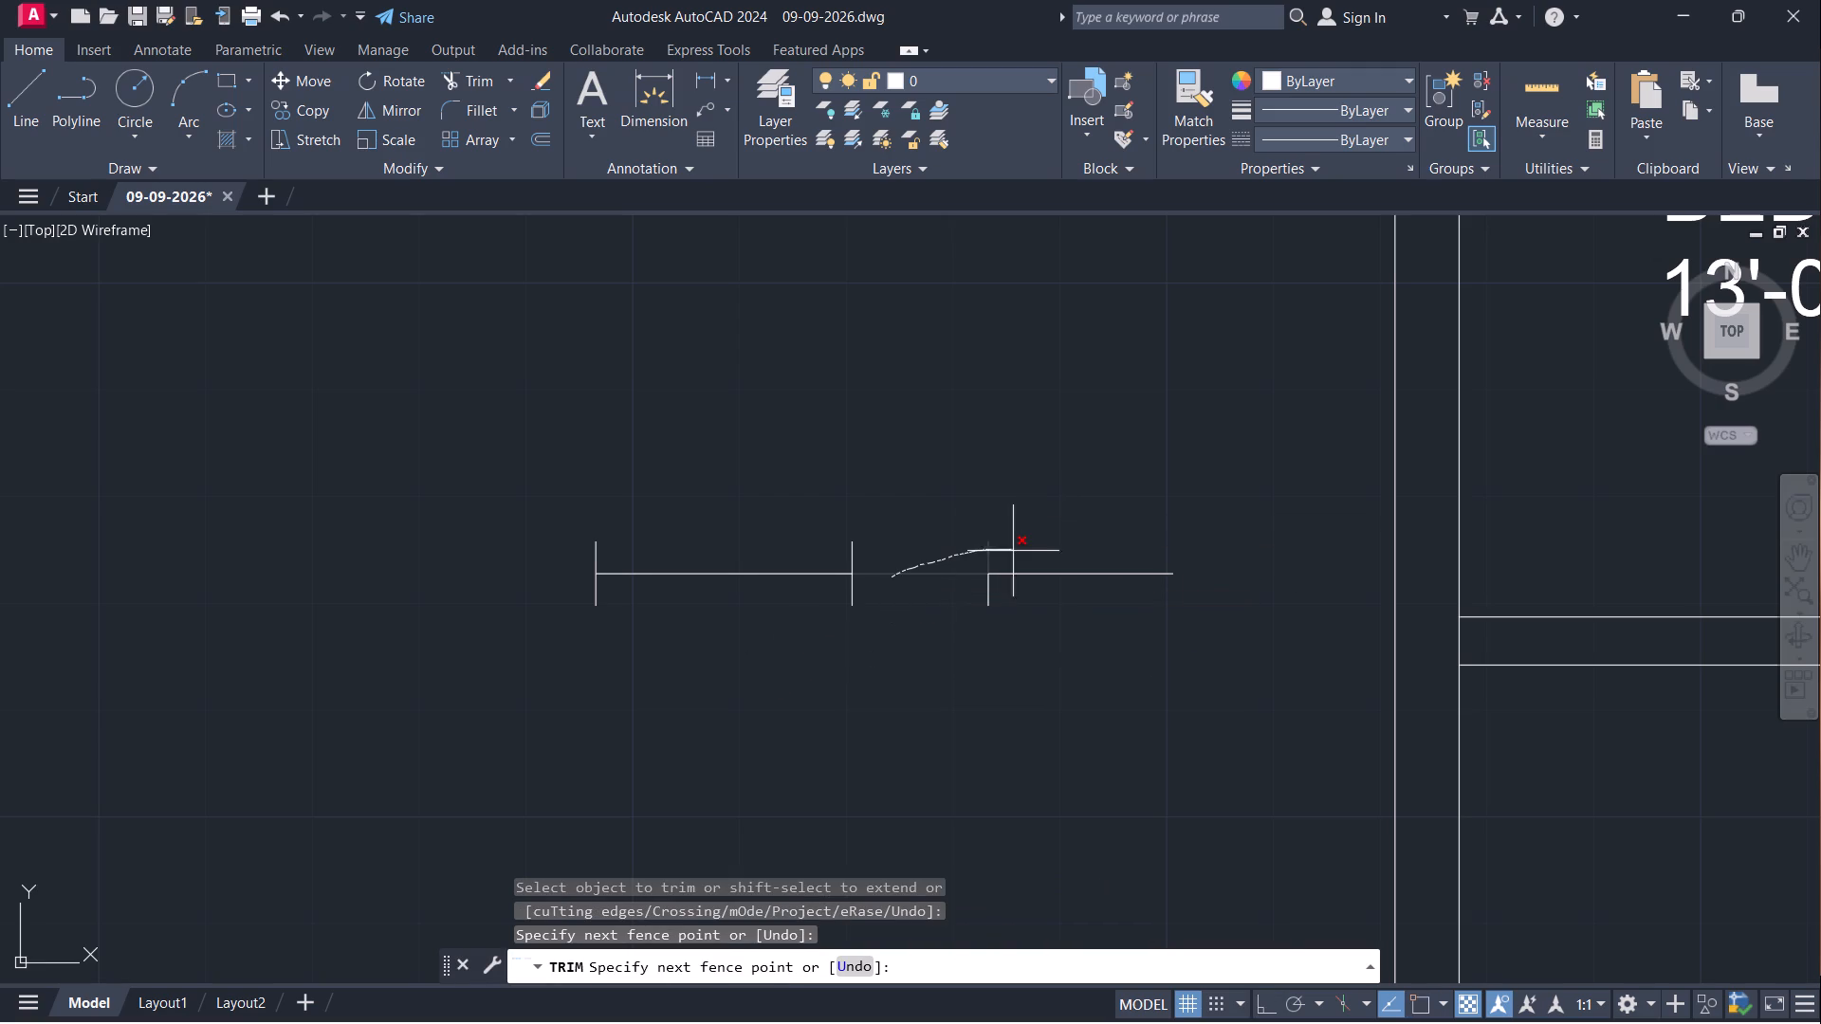
pyautogui.moveTo(1018, 553); pyautogui.dragTo(999, 602)
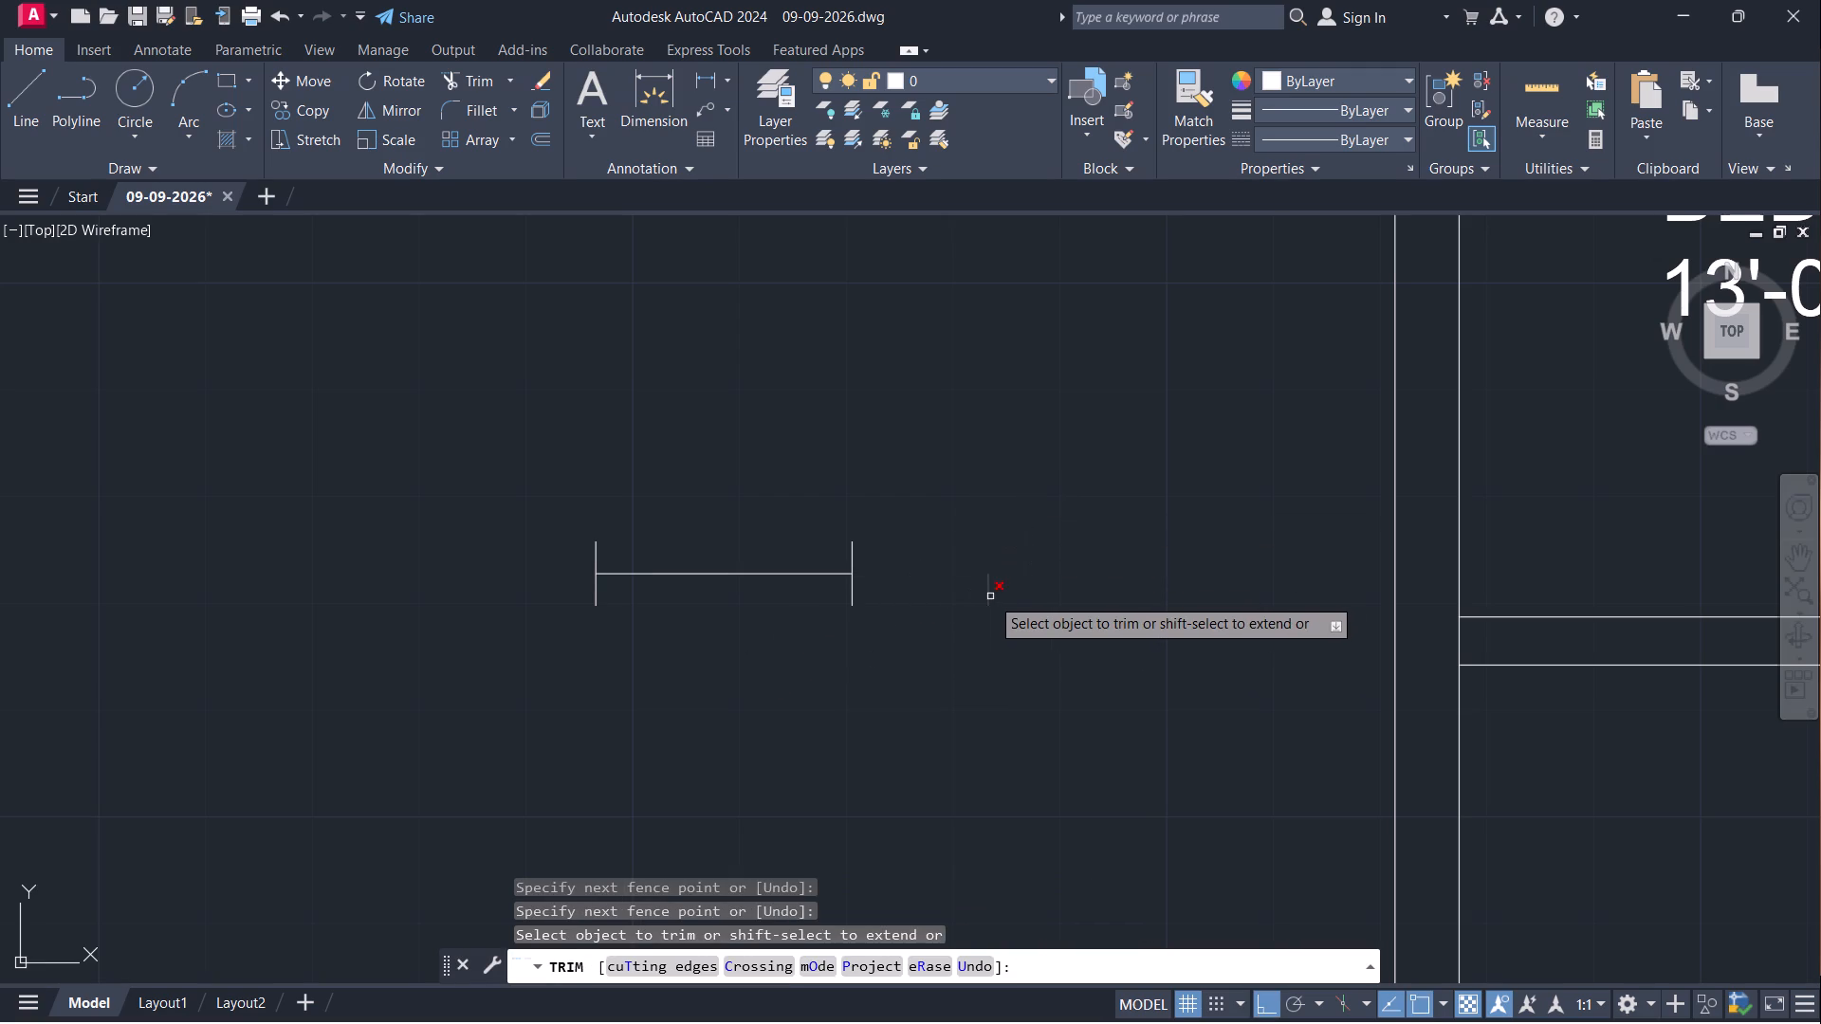
pyautogui.click(990, 596)
pyautogui.press('Escape')
# Copy the whole 2' window straight down by about 1'.
pyautogui.click(423, 483)
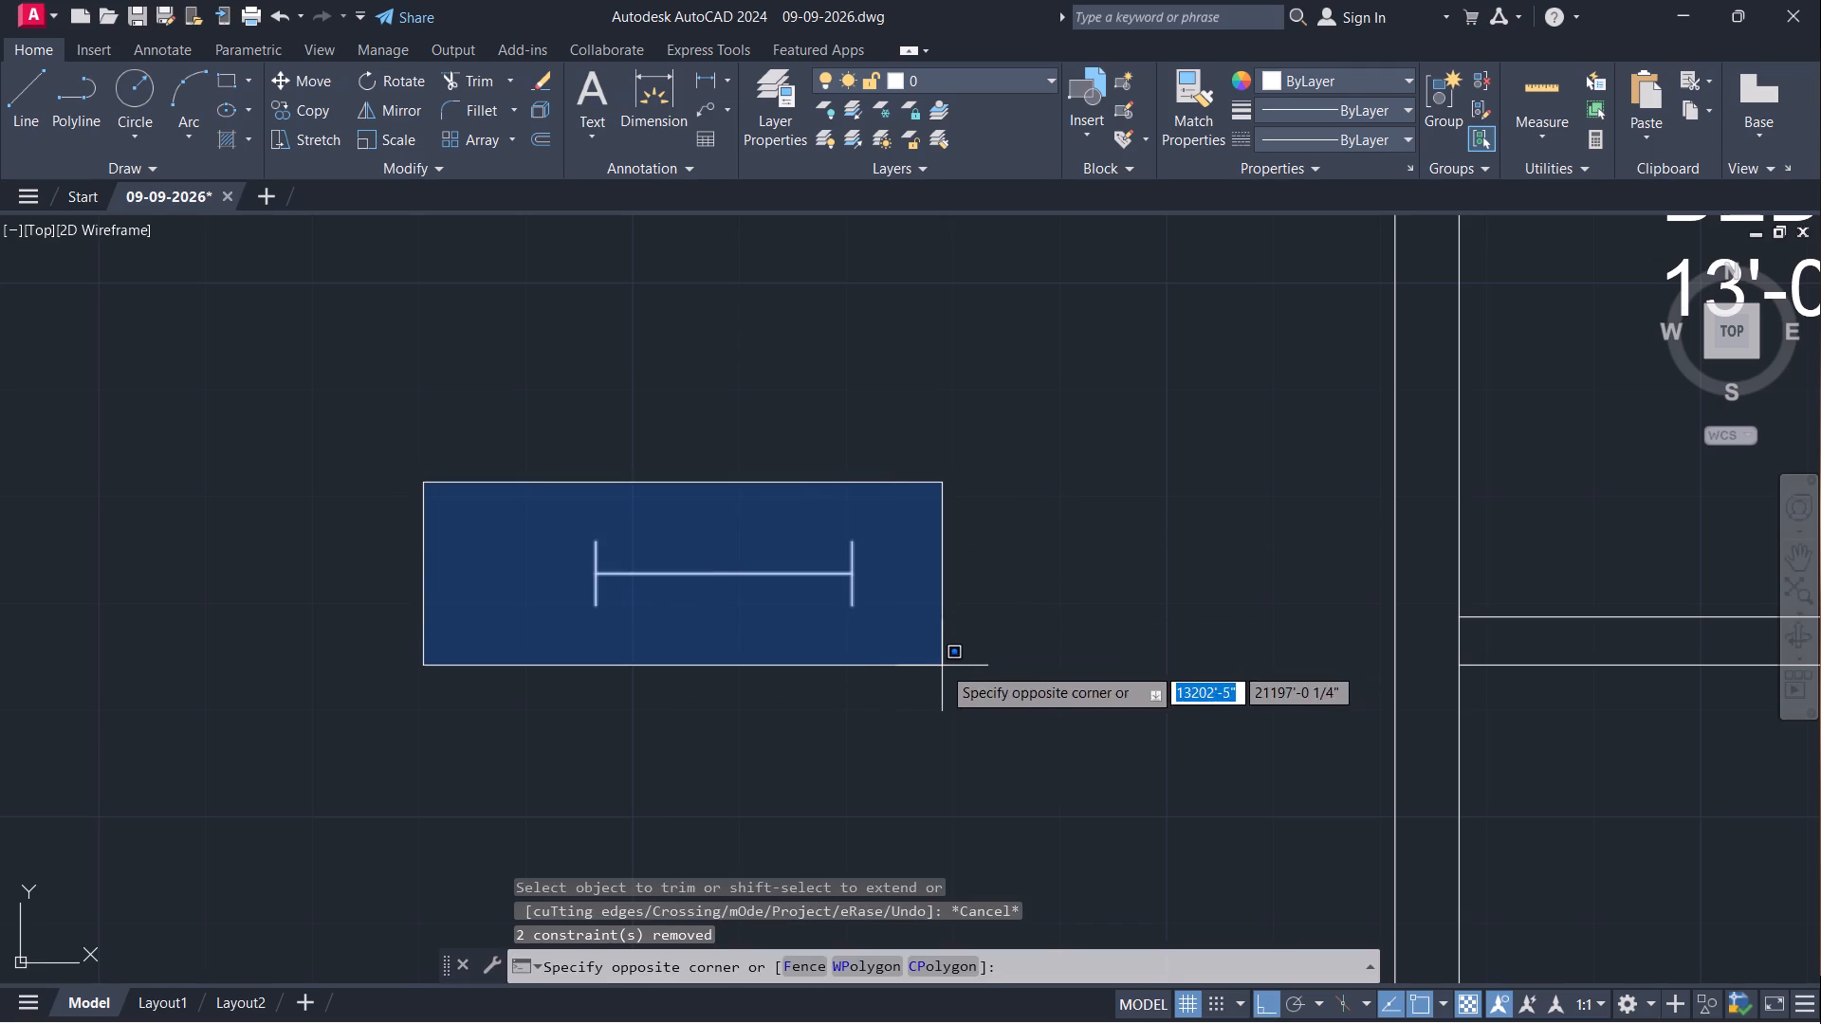
pyautogui.click(942, 666)
pyautogui.press('c')
pyautogui.press('o')
pyautogui.press('Return')
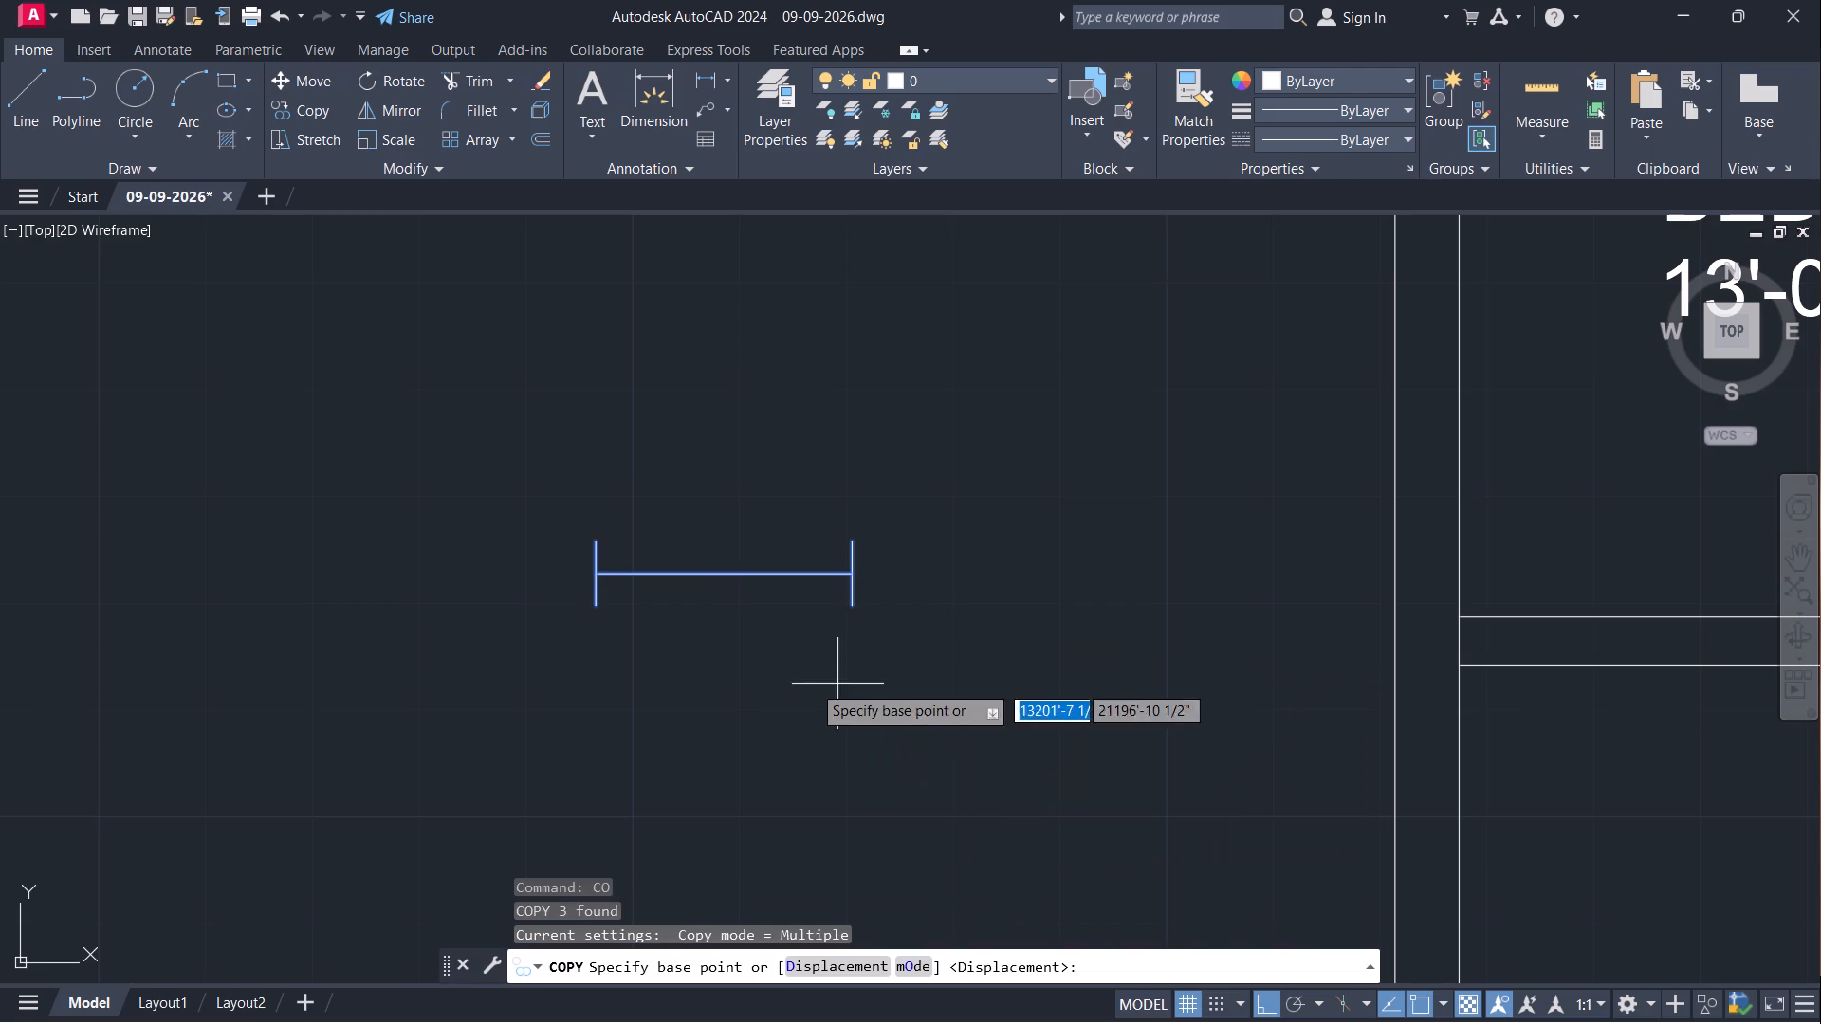
pyautogui.click(600, 604)
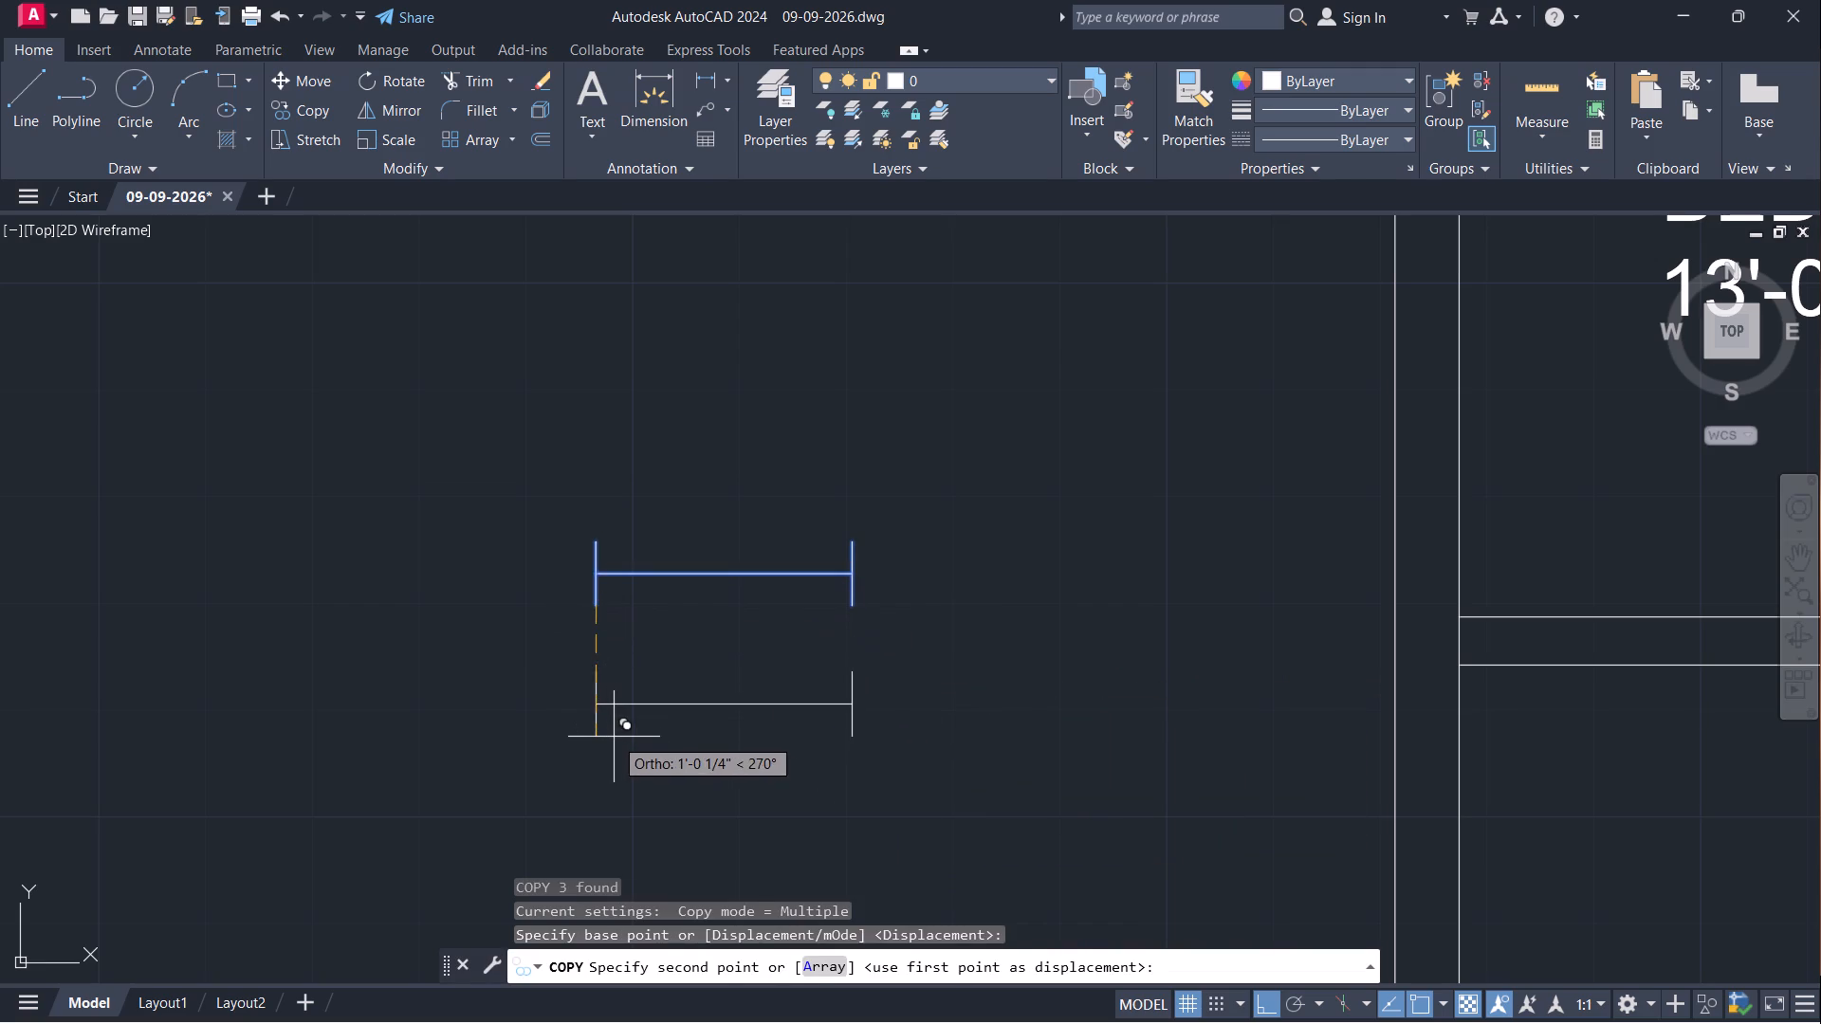
pyautogui.click(614, 738)
pyautogui.press('Escape')
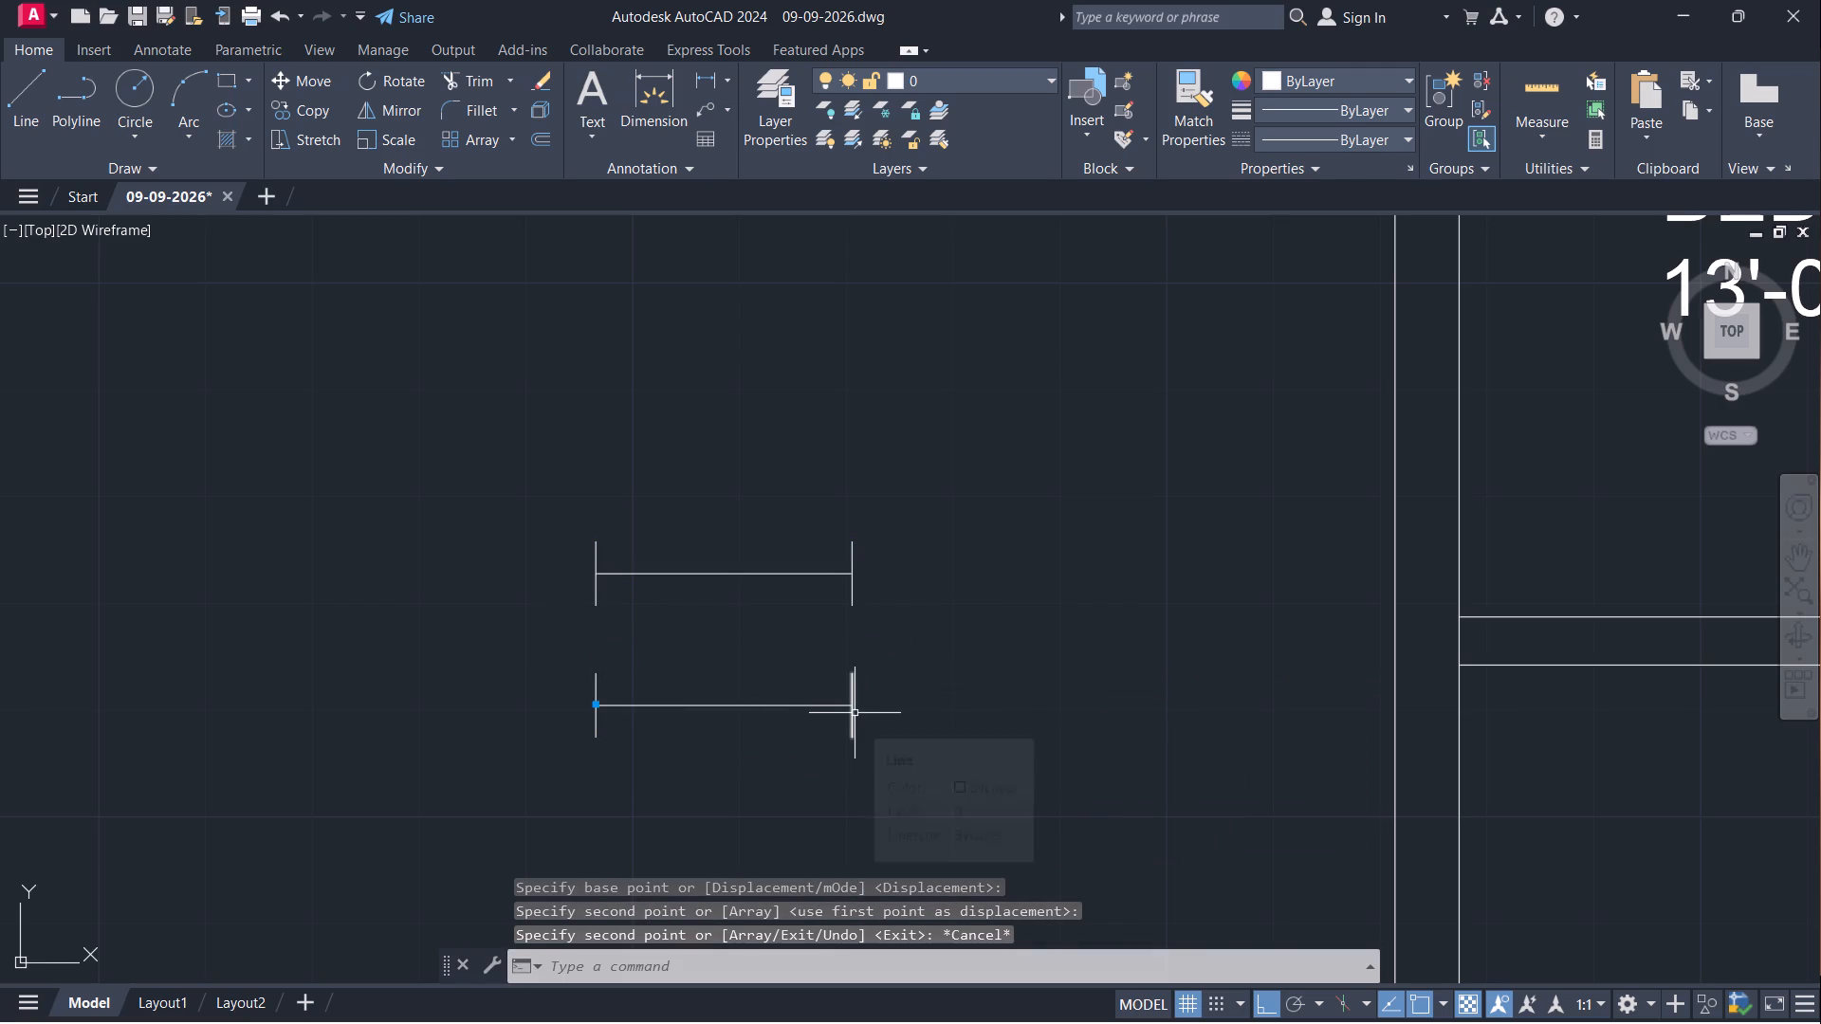
# Move the right end line of the lower window copy 2' to the right.
pyautogui.click(855, 713)
pyautogui.write('CO')
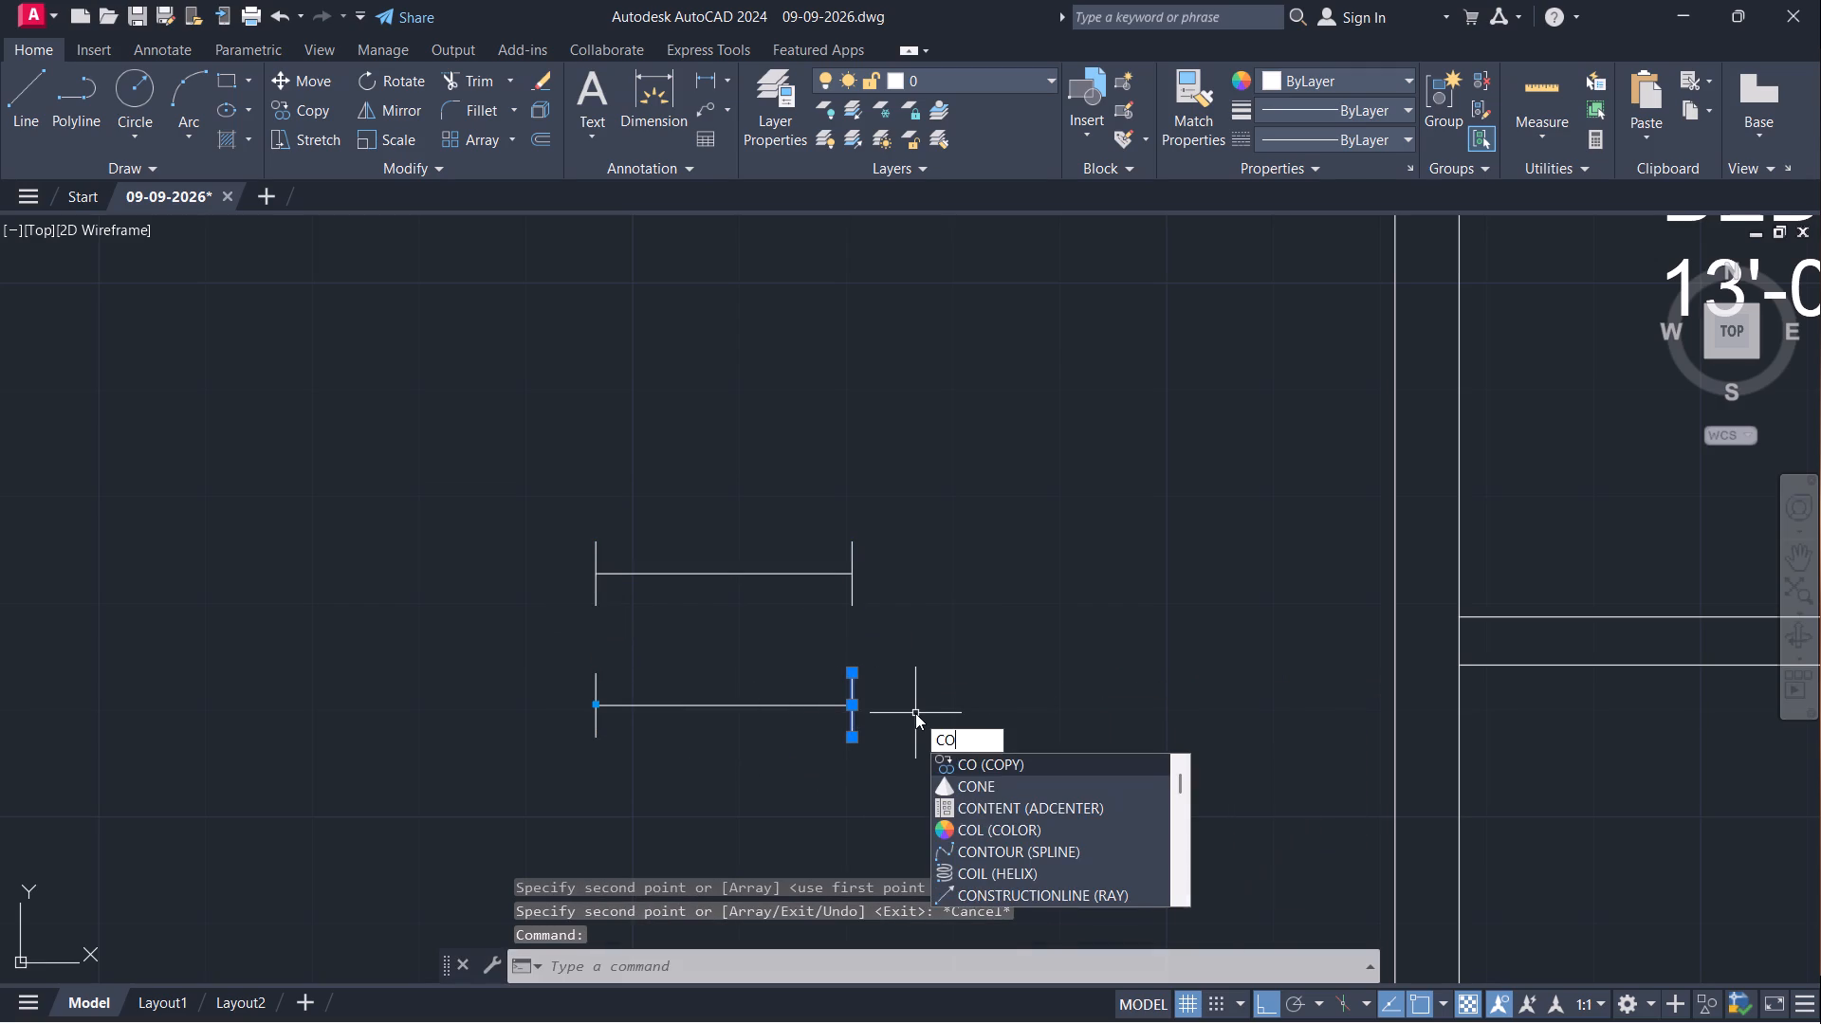
pyautogui.press('BackSpace')
pyautogui.press('BackSpace')
pyautogui.press('m')
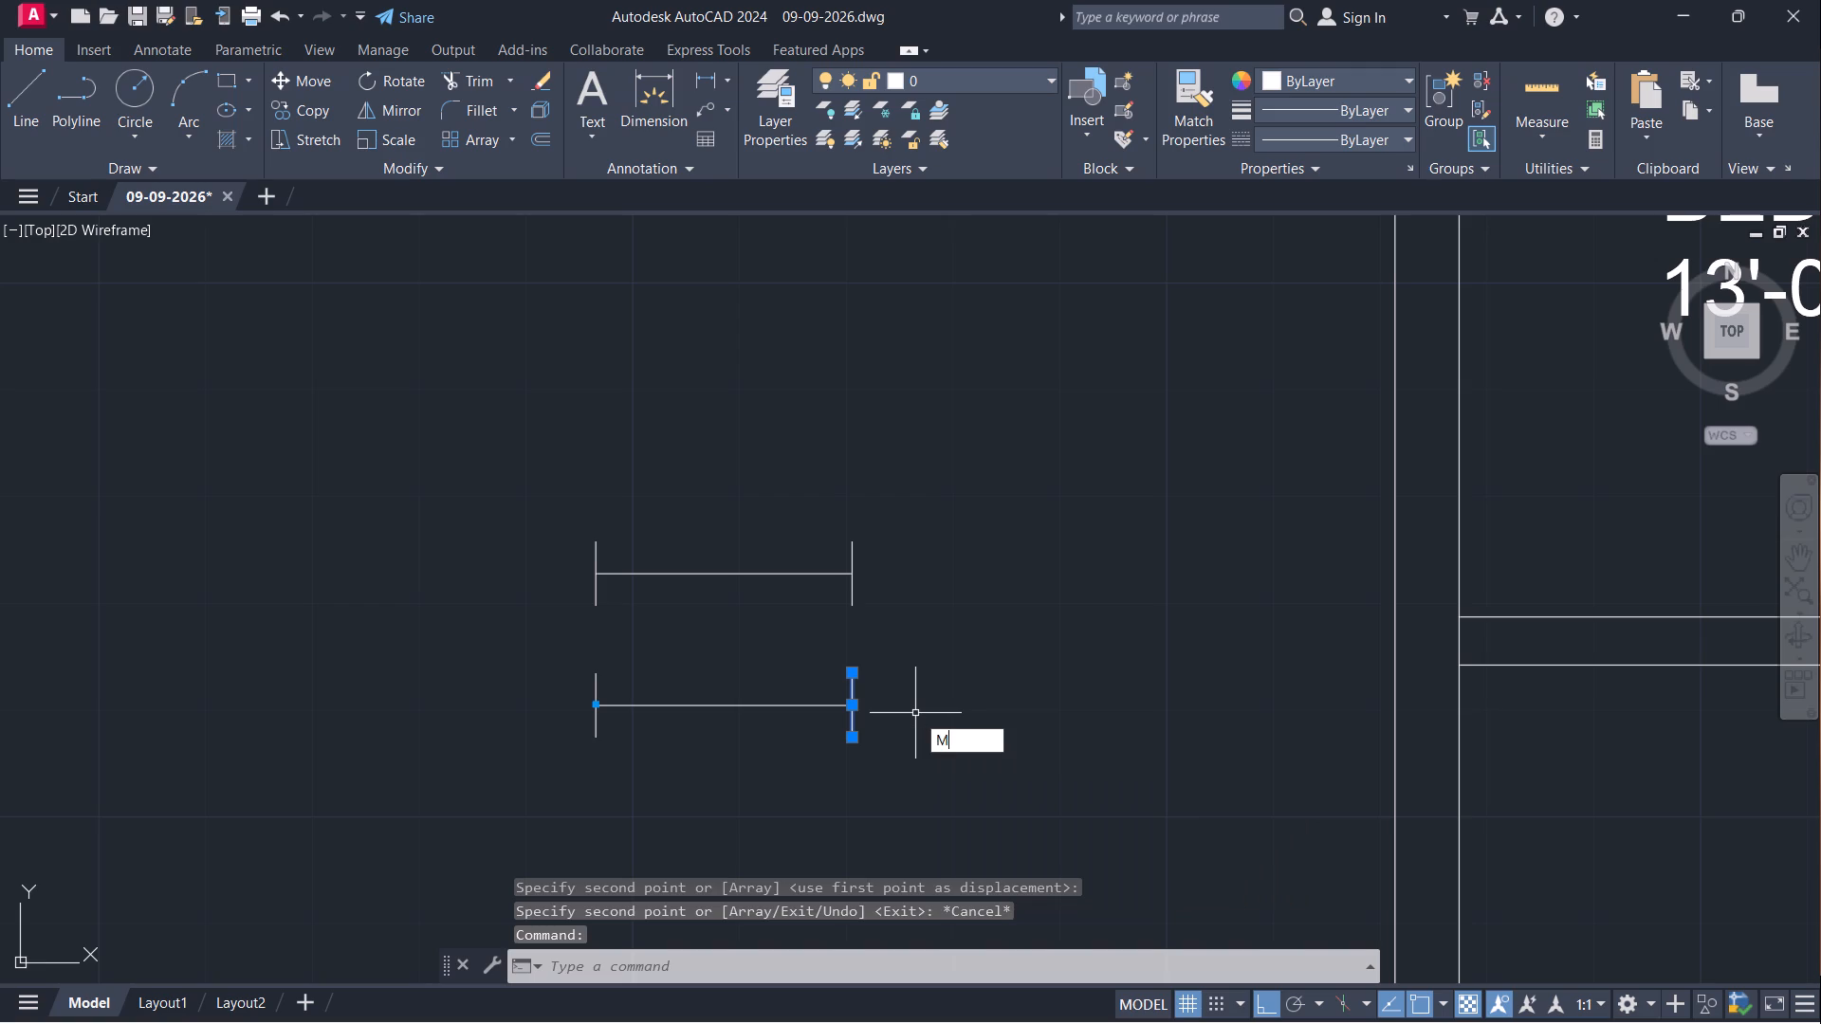
pyautogui.press('Return')
pyautogui.click(849, 733)
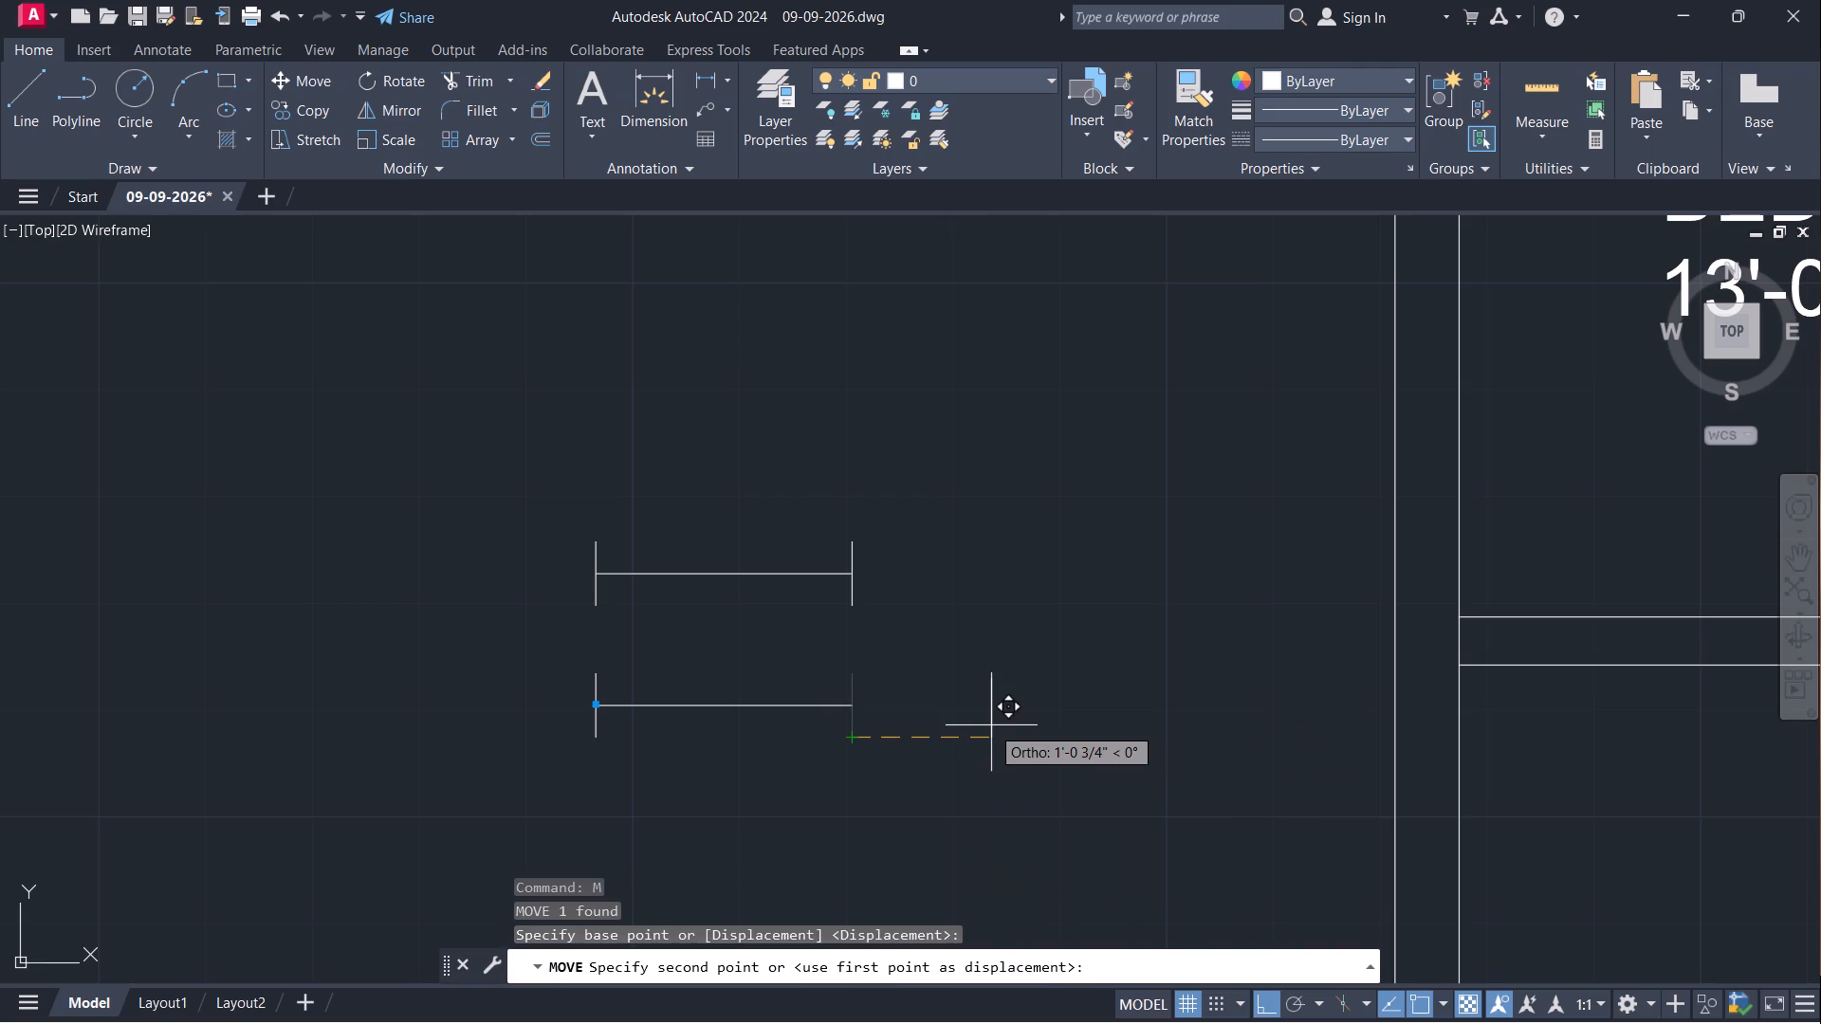
pyautogui.write("2'")
pyautogui.press('Return')
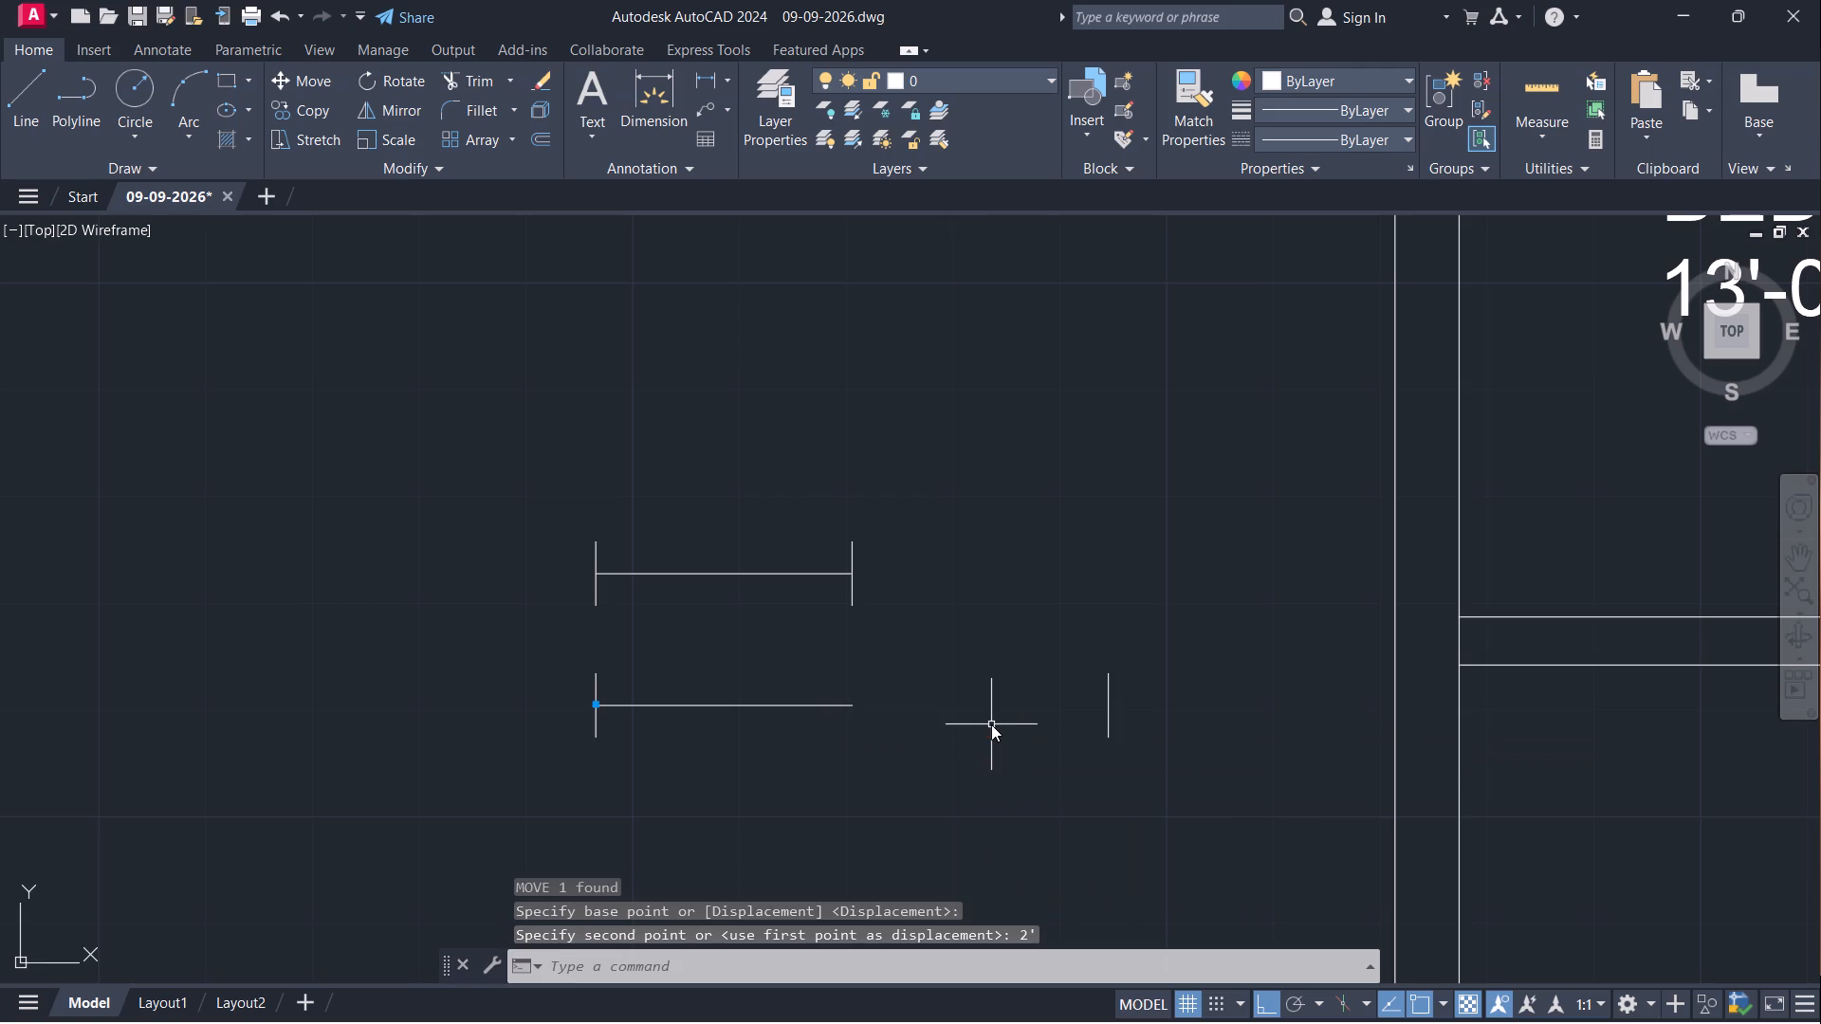
pyautogui.press('Escape')
# Extend the lower window's horizontal line to its moved right end line.
pyautogui.write('EX')
pyautogui.press('Return')
pyautogui.click(822, 705)
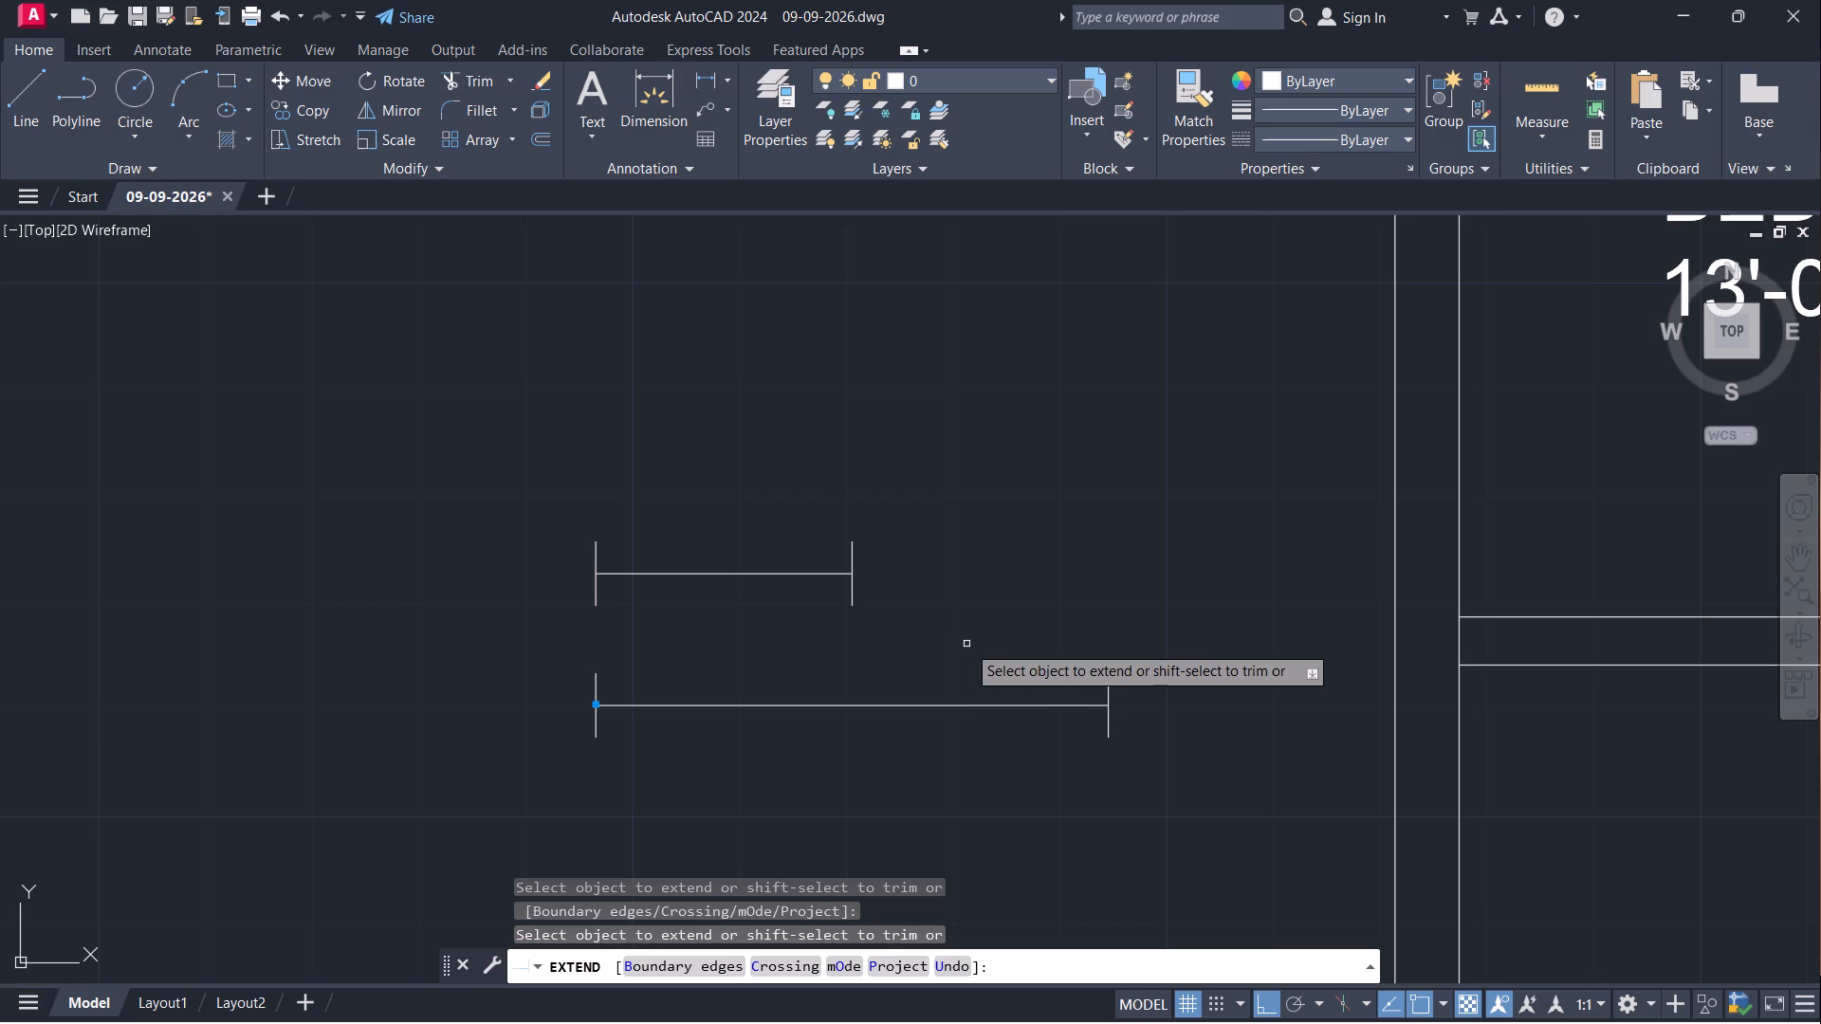
pyautogui.press('Escape')
# Group the lines of the lower window, and group the lines of the upper 2' window separately.
pyautogui.click(540, 641)
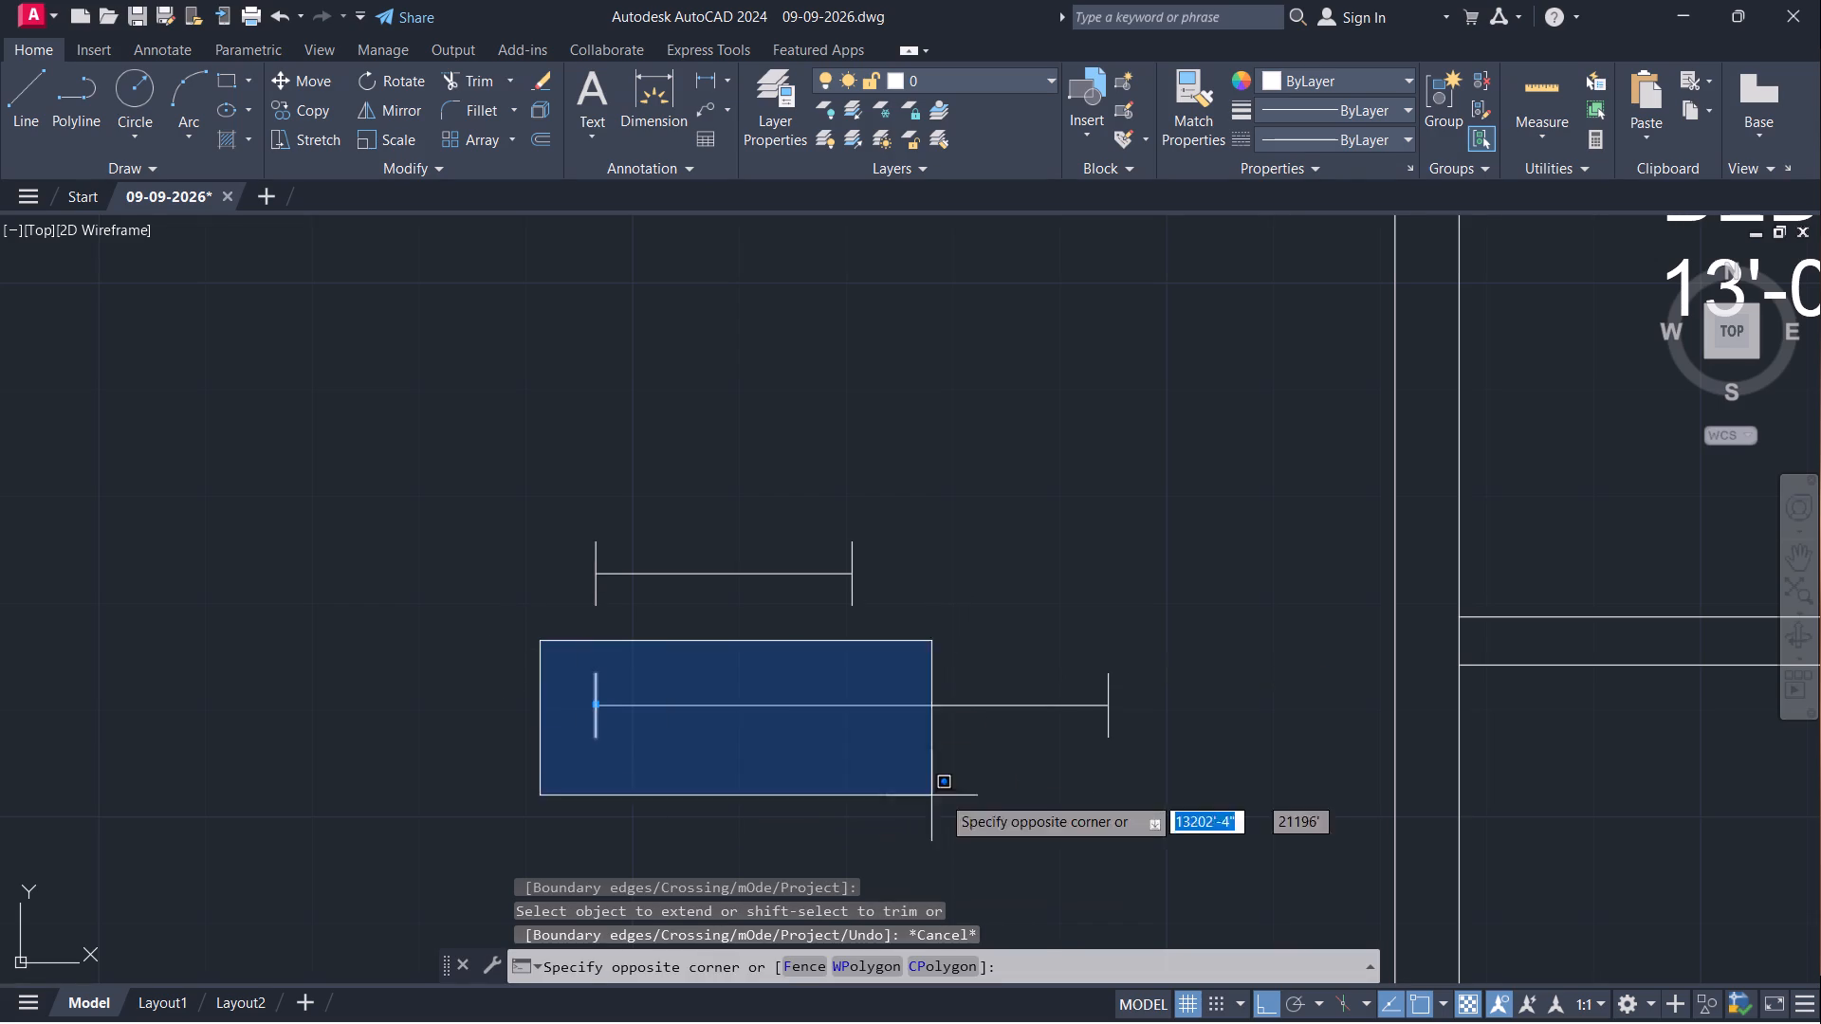
pyautogui.click(1186, 771)
pyautogui.press('g')
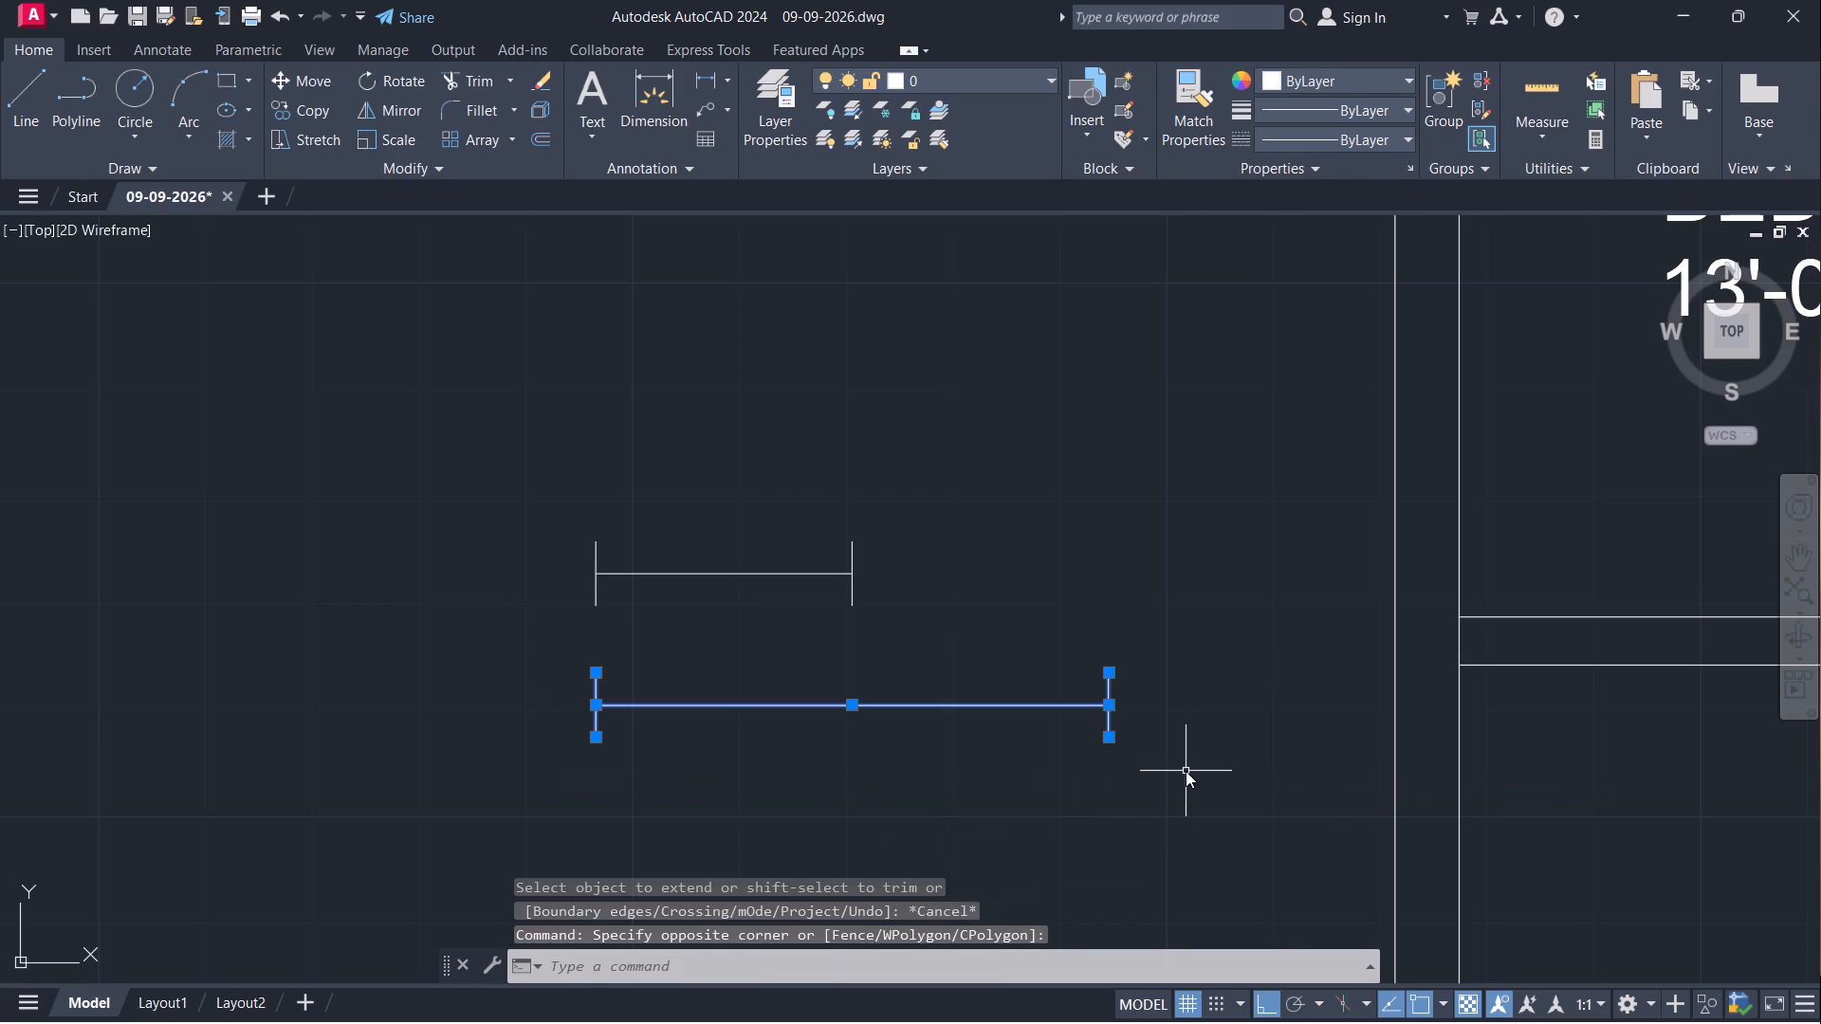
pyautogui.press('Return')
pyautogui.click(498, 447)
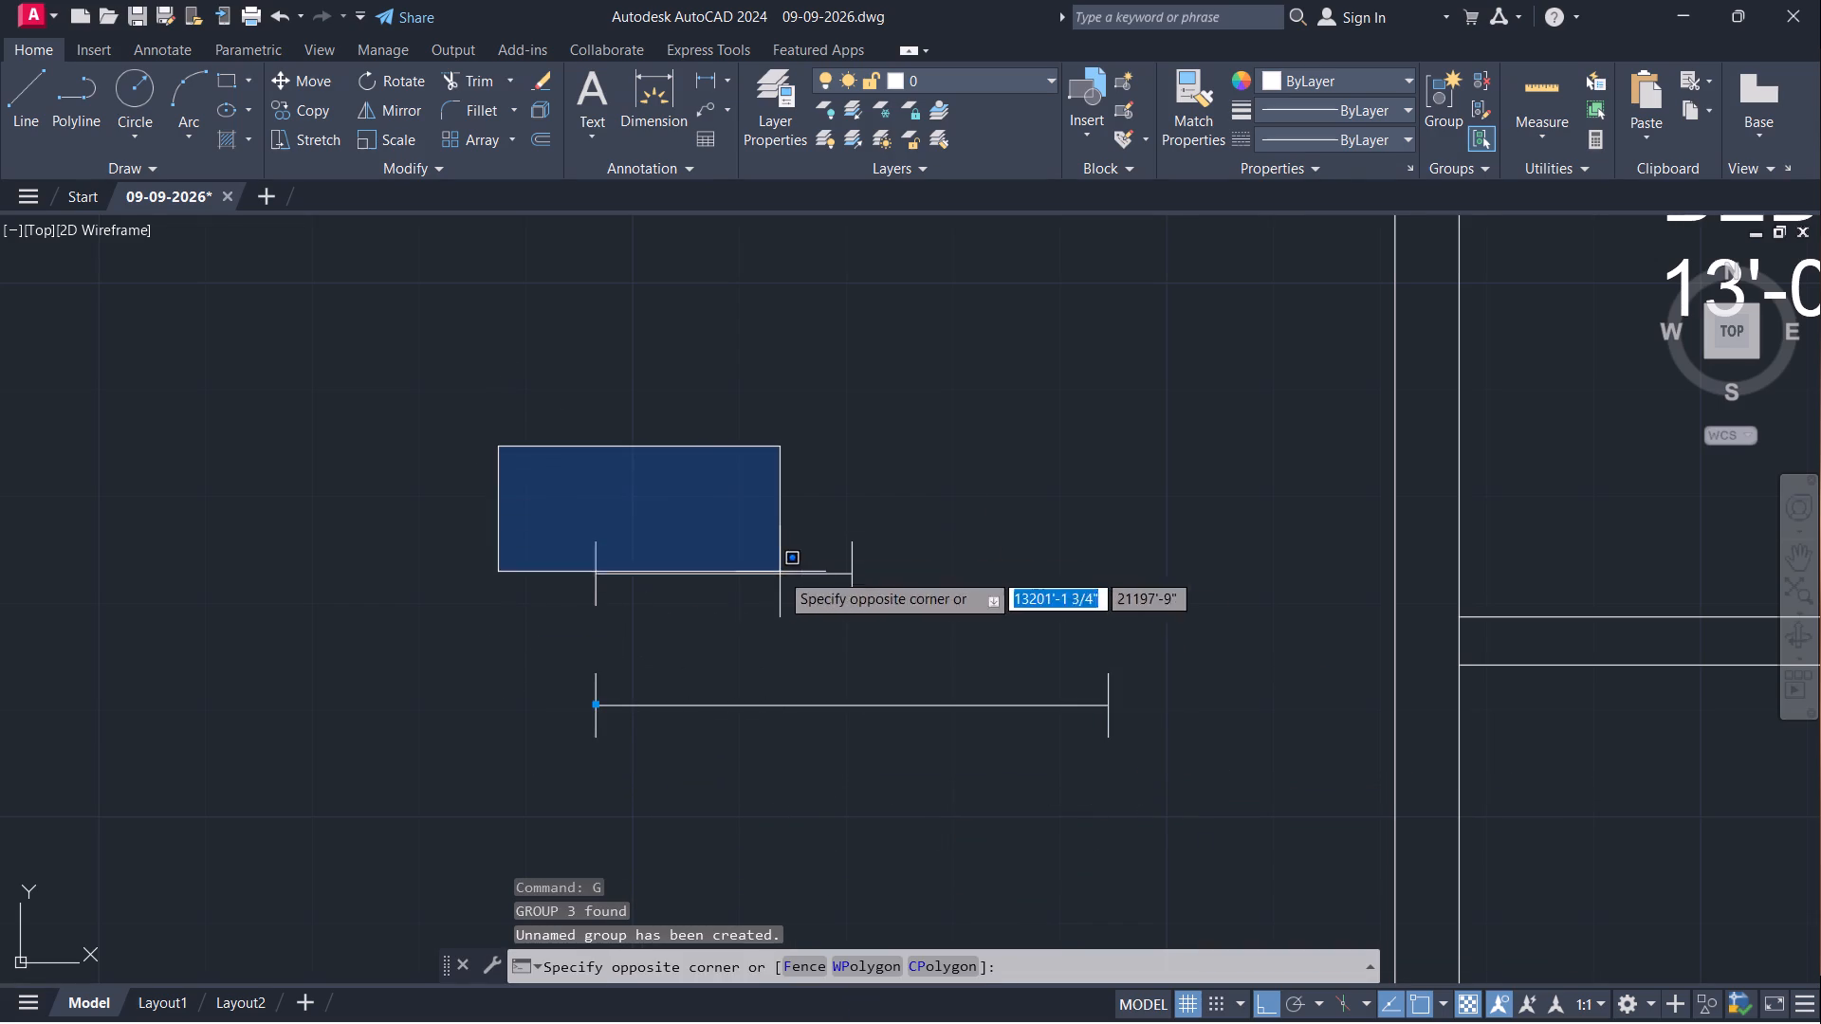
pyautogui.click(905, 624)
pyautogui.press('g')
pyautogui.press('Return')
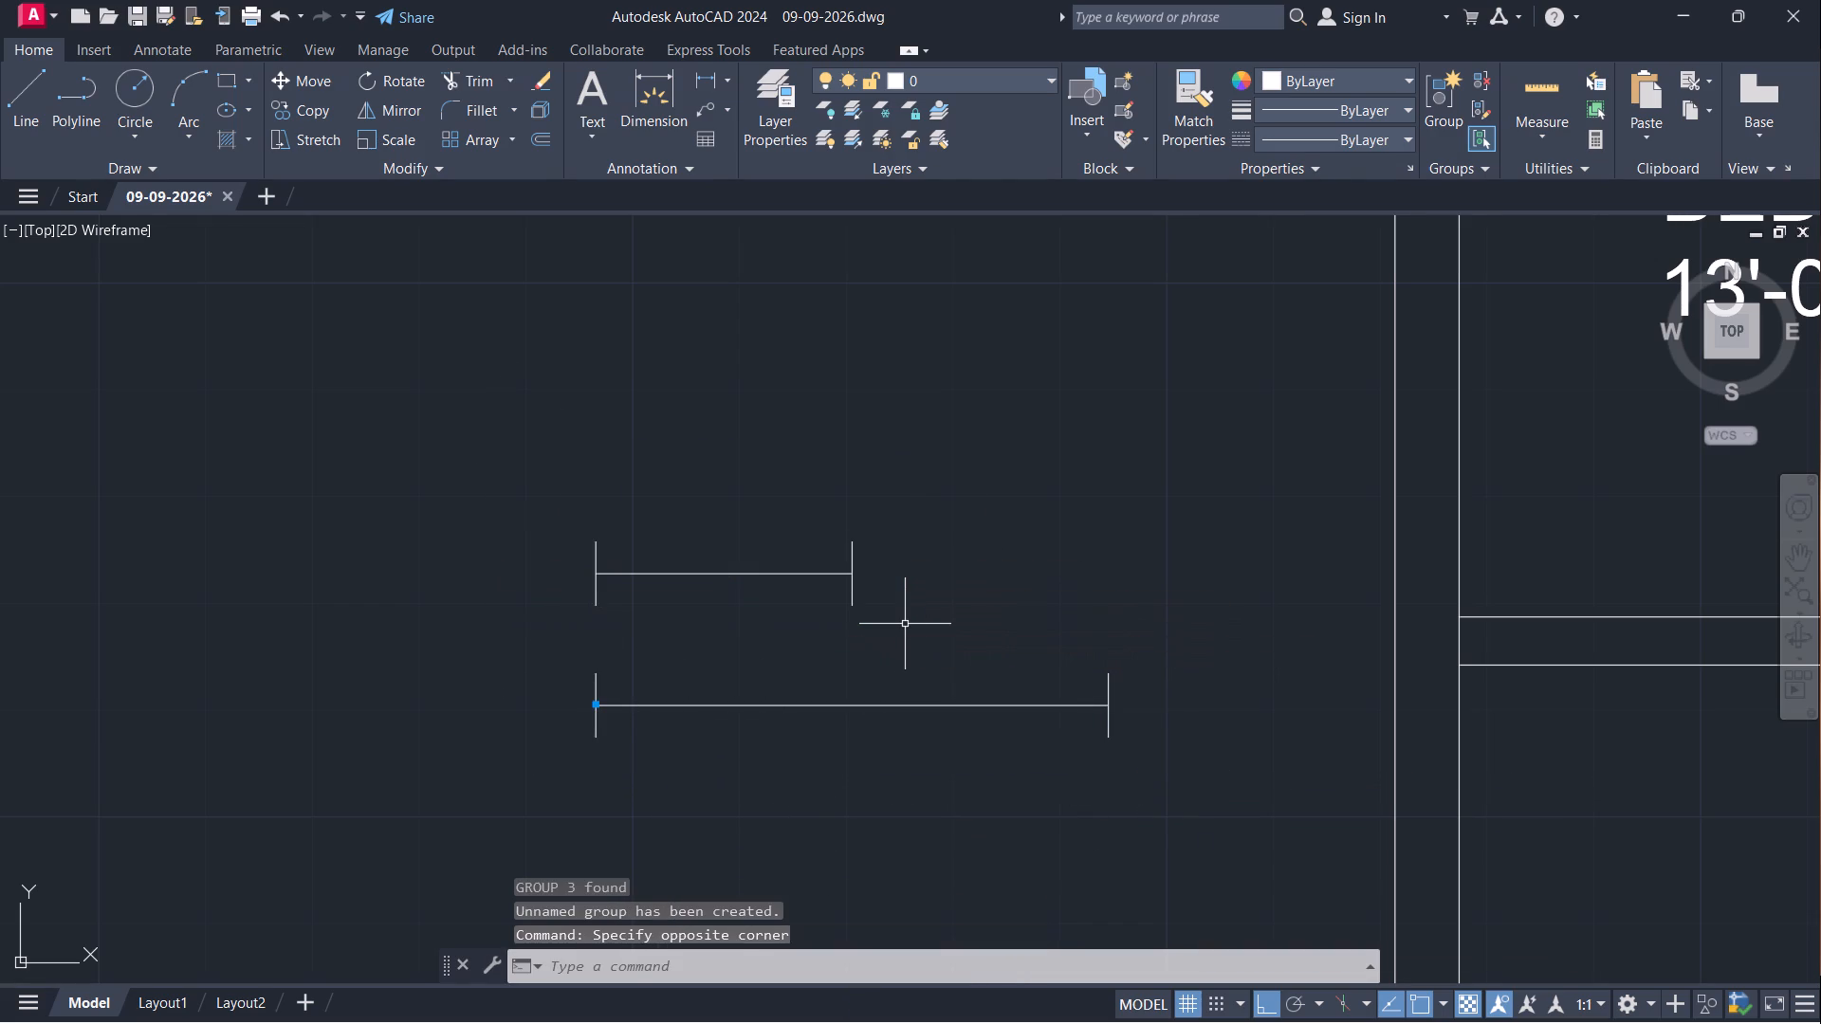
# Copy both grouped windows together to the free space above and to the right of the originals.
pyautogui.click(462, 494)
pyautogui.click(1169, 788)
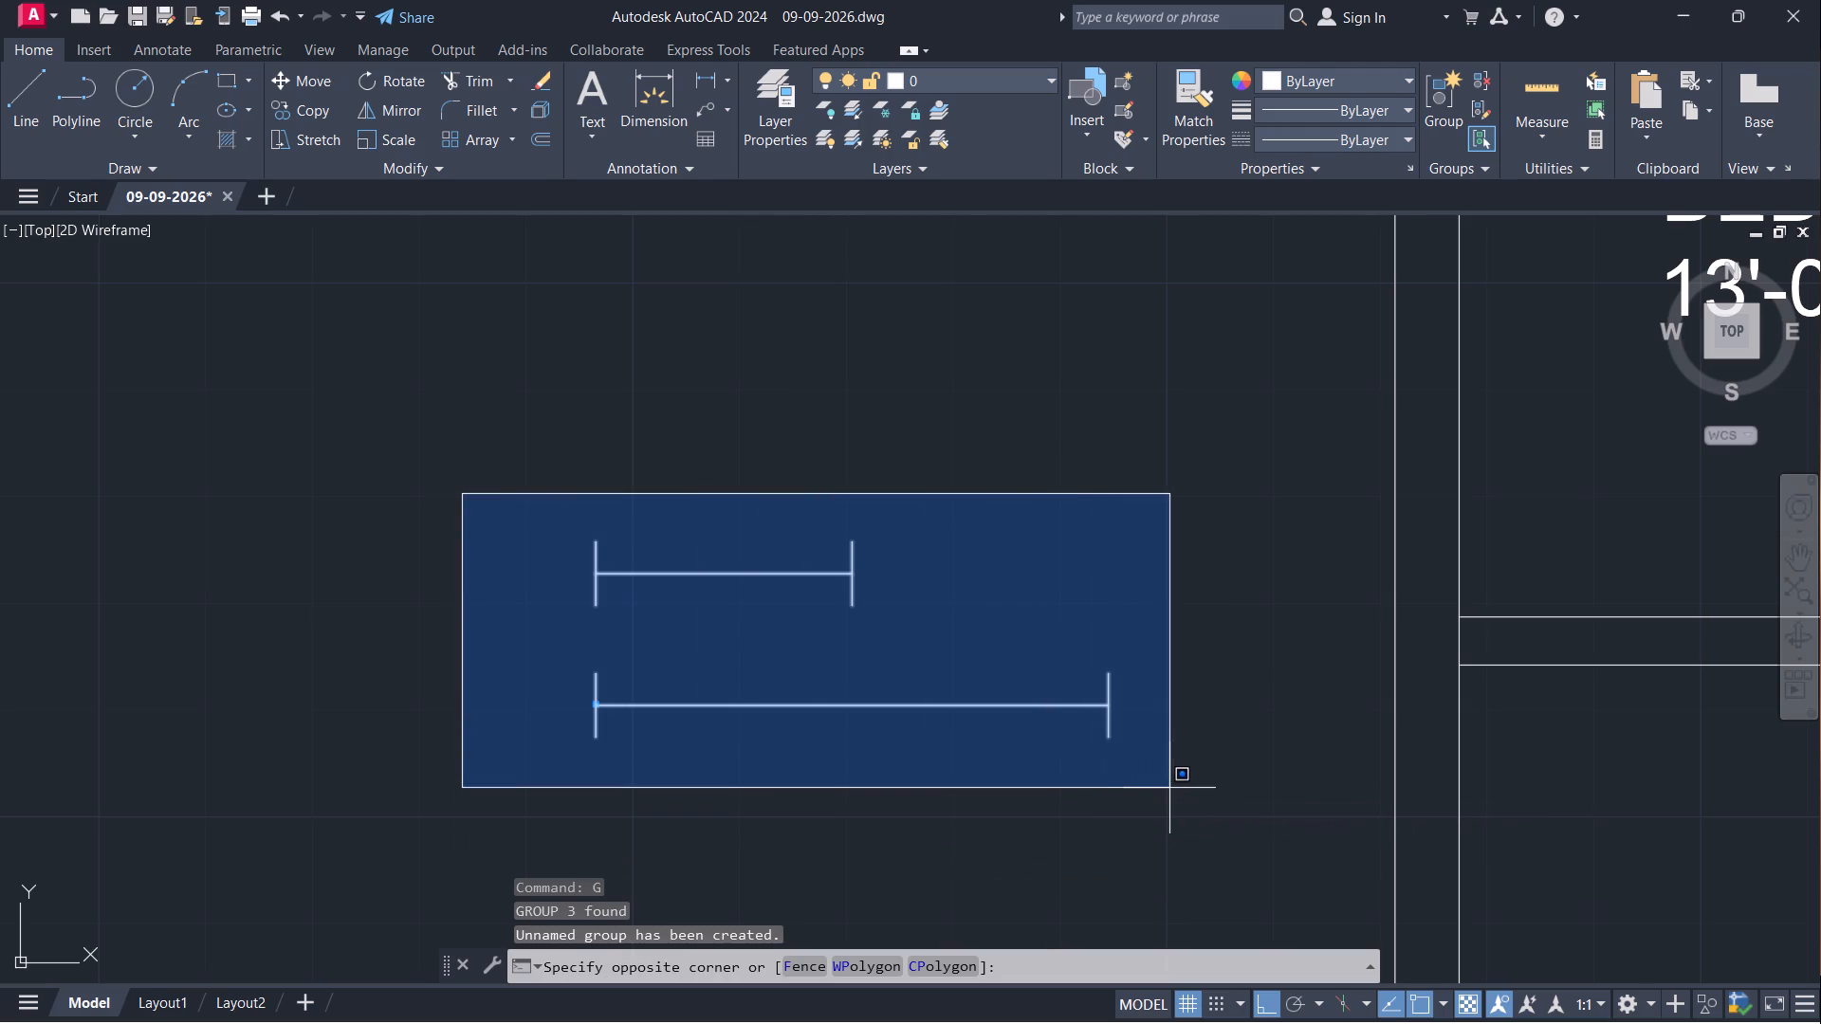
pyautogui.write('CO')
pyautogui.press('Return')
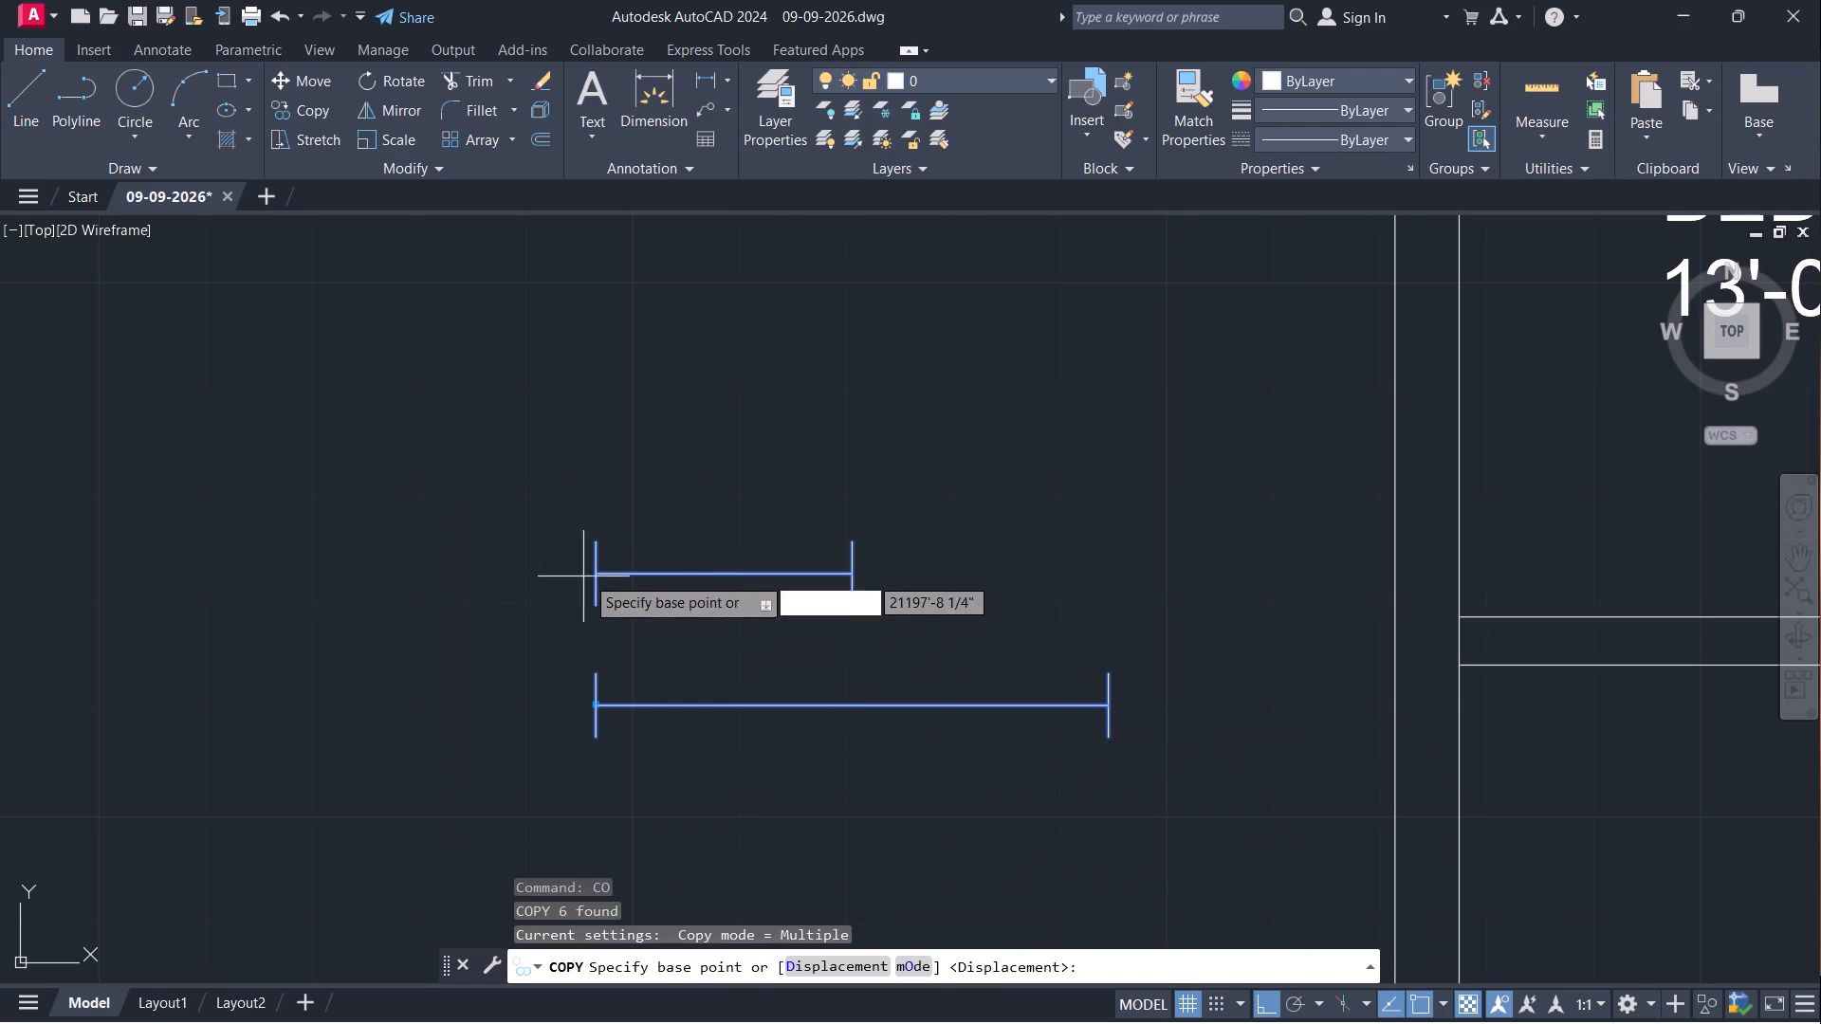
pyautogui.click(591, 538)
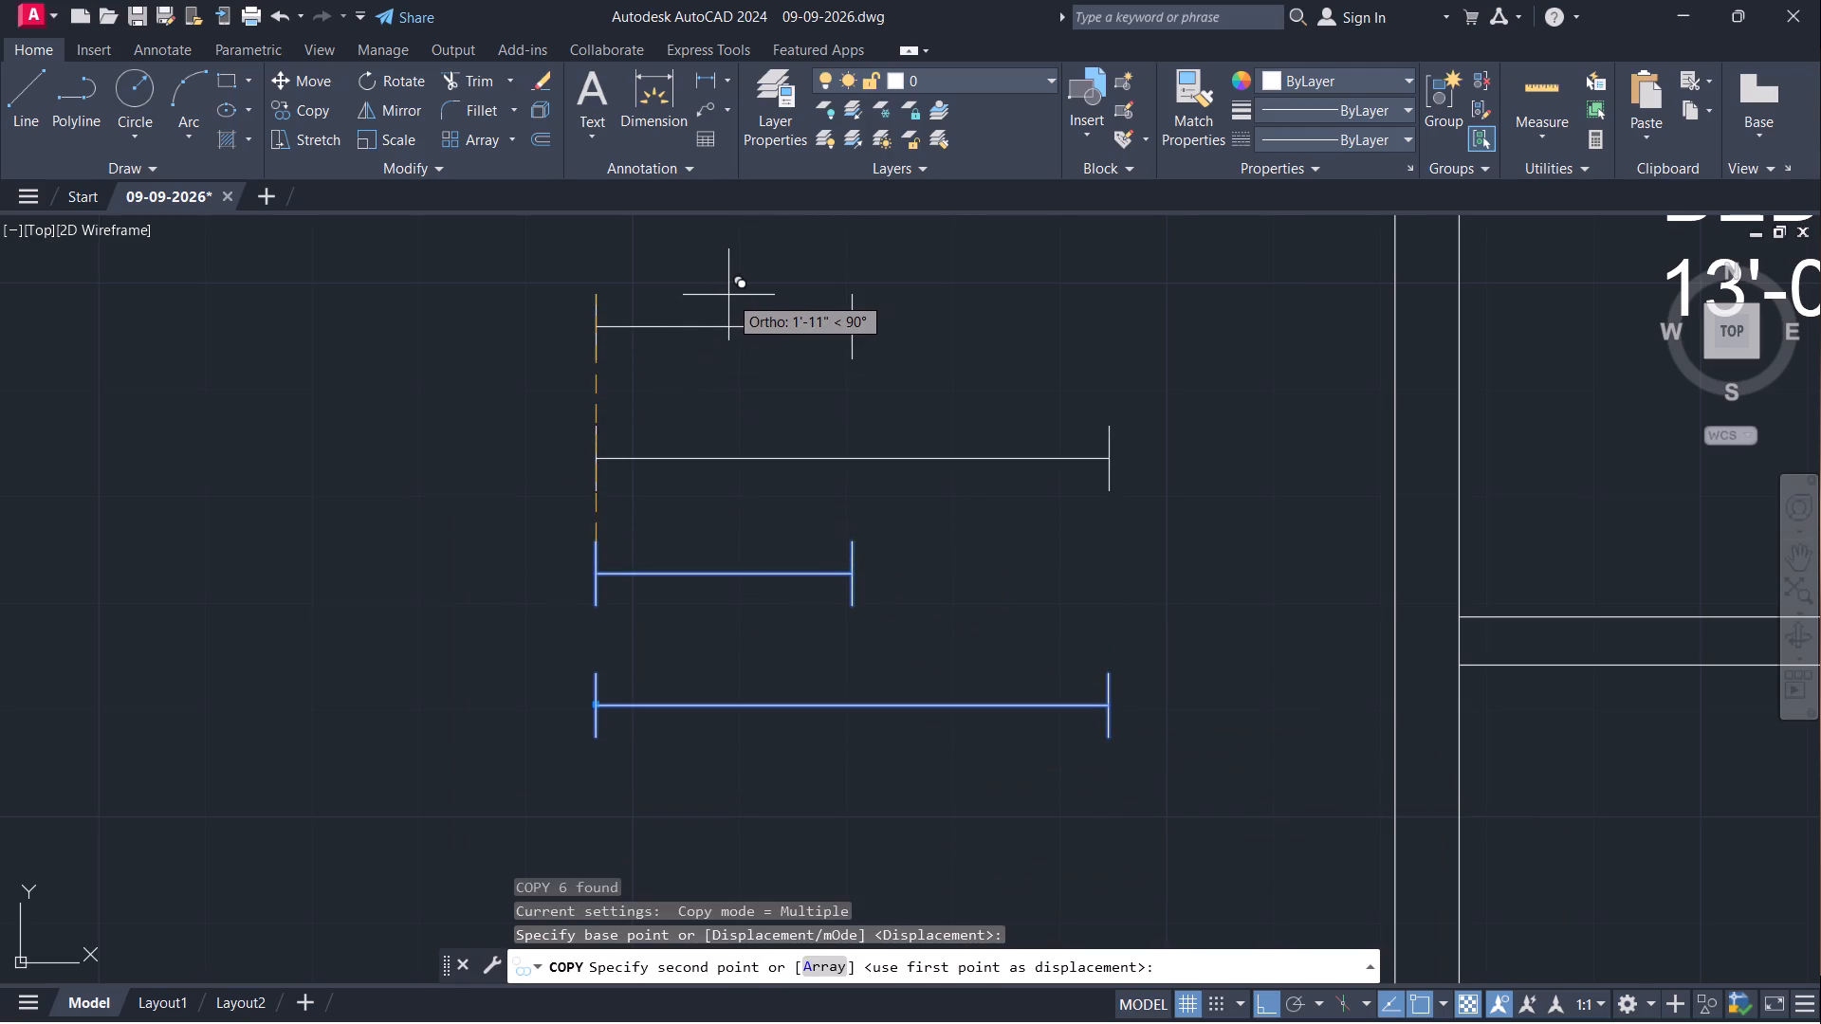
pyautogui.press('F8')
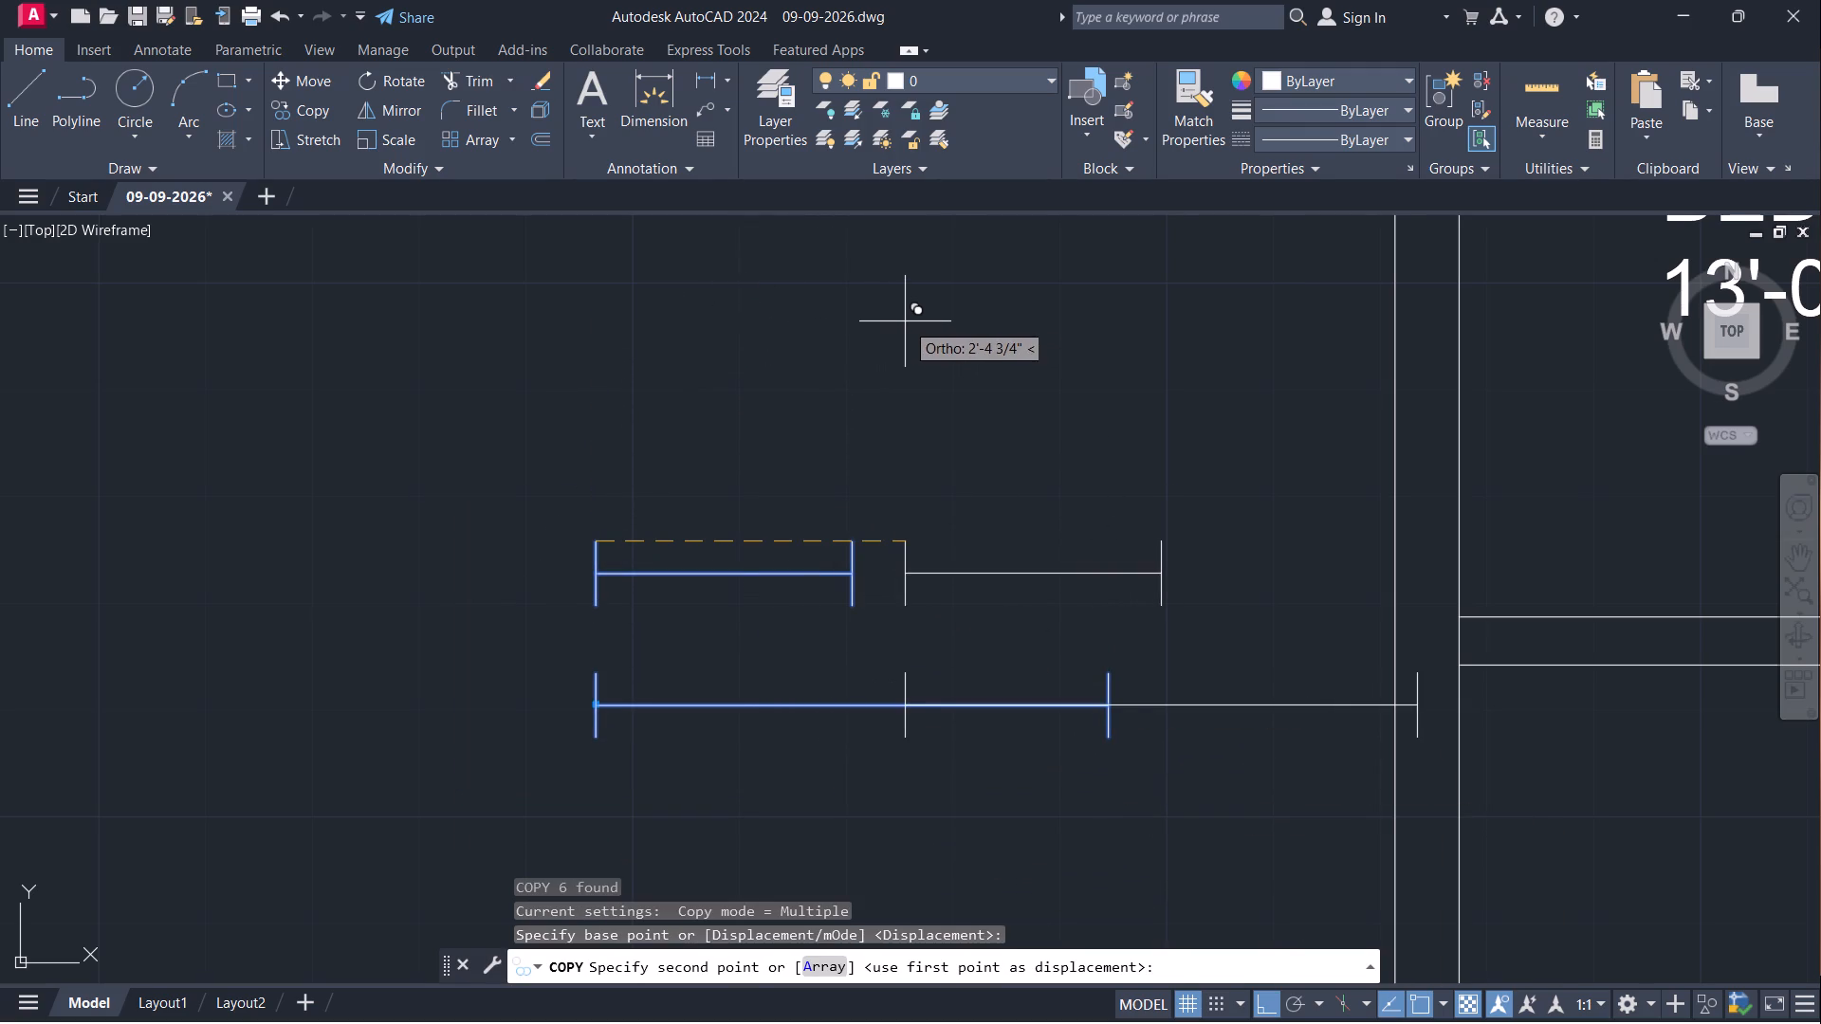
pyautogui.click(845, 288)
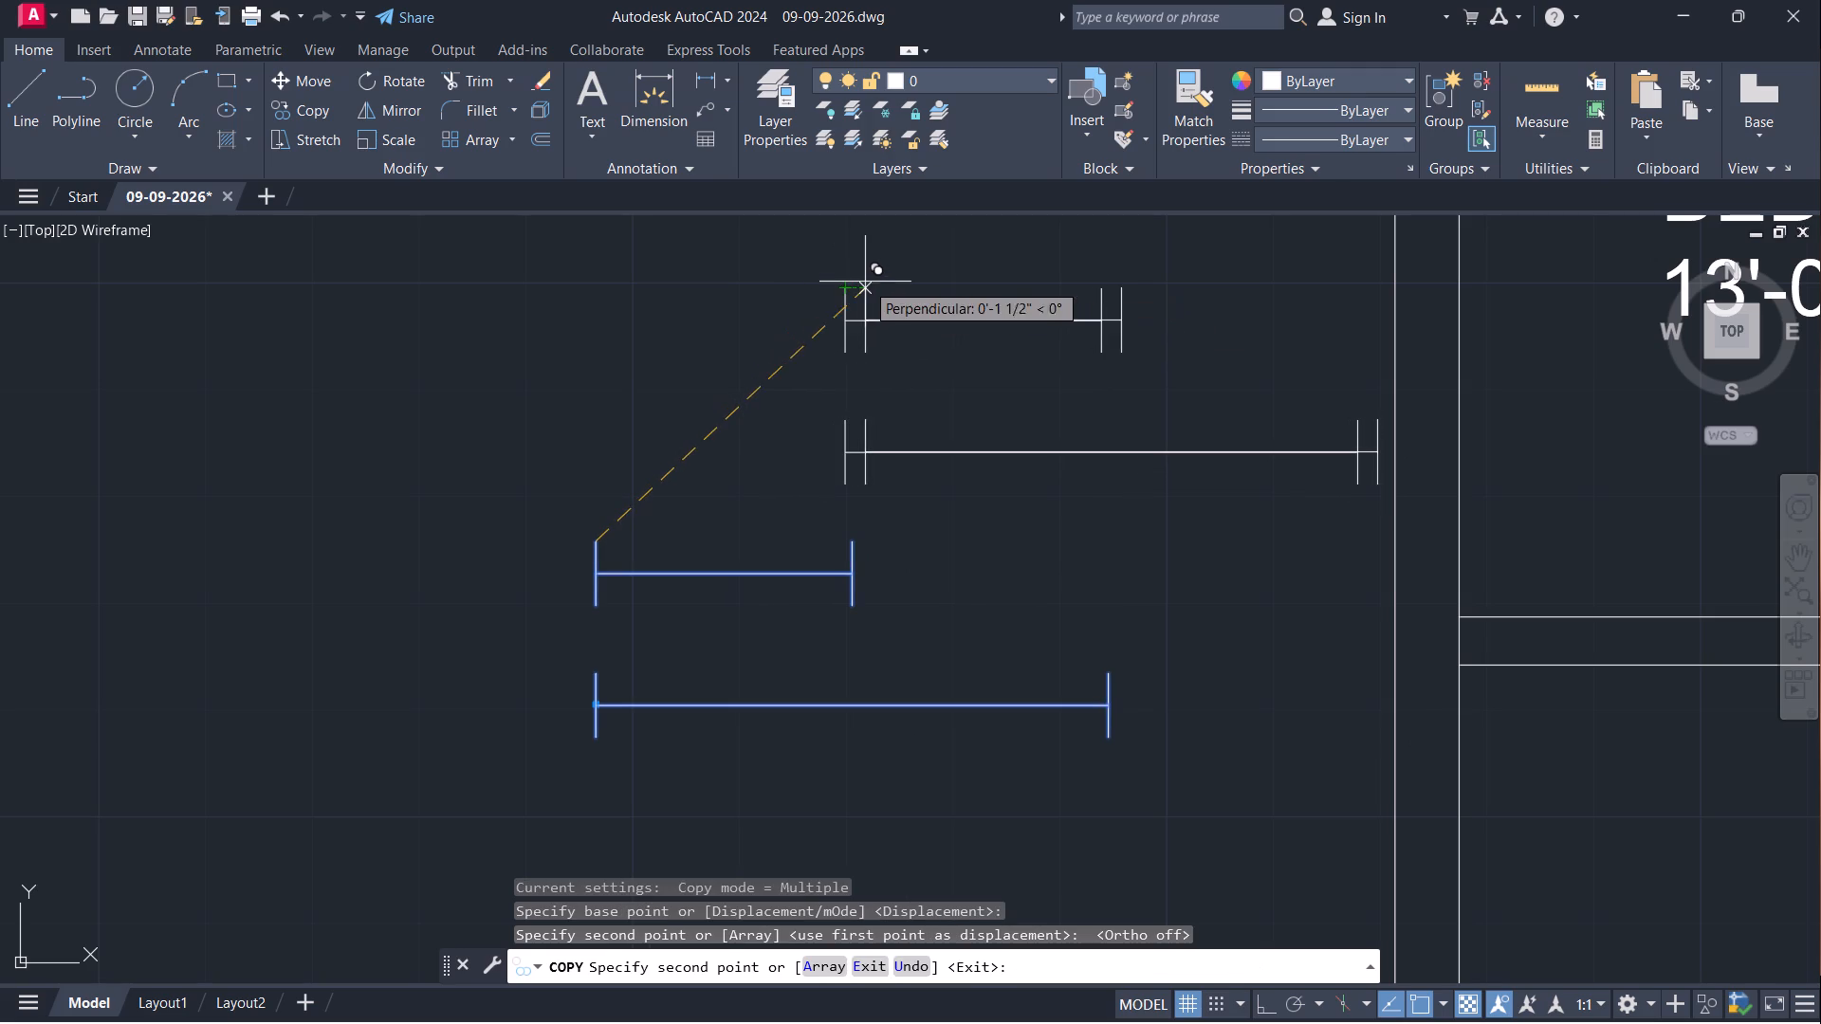
pyautogui.press('Escape')
# Rotate the two copied windows a quarter turn counterclockwise about the upper copy's left end so they stand vertical.
pyautogui.click(794, 280)
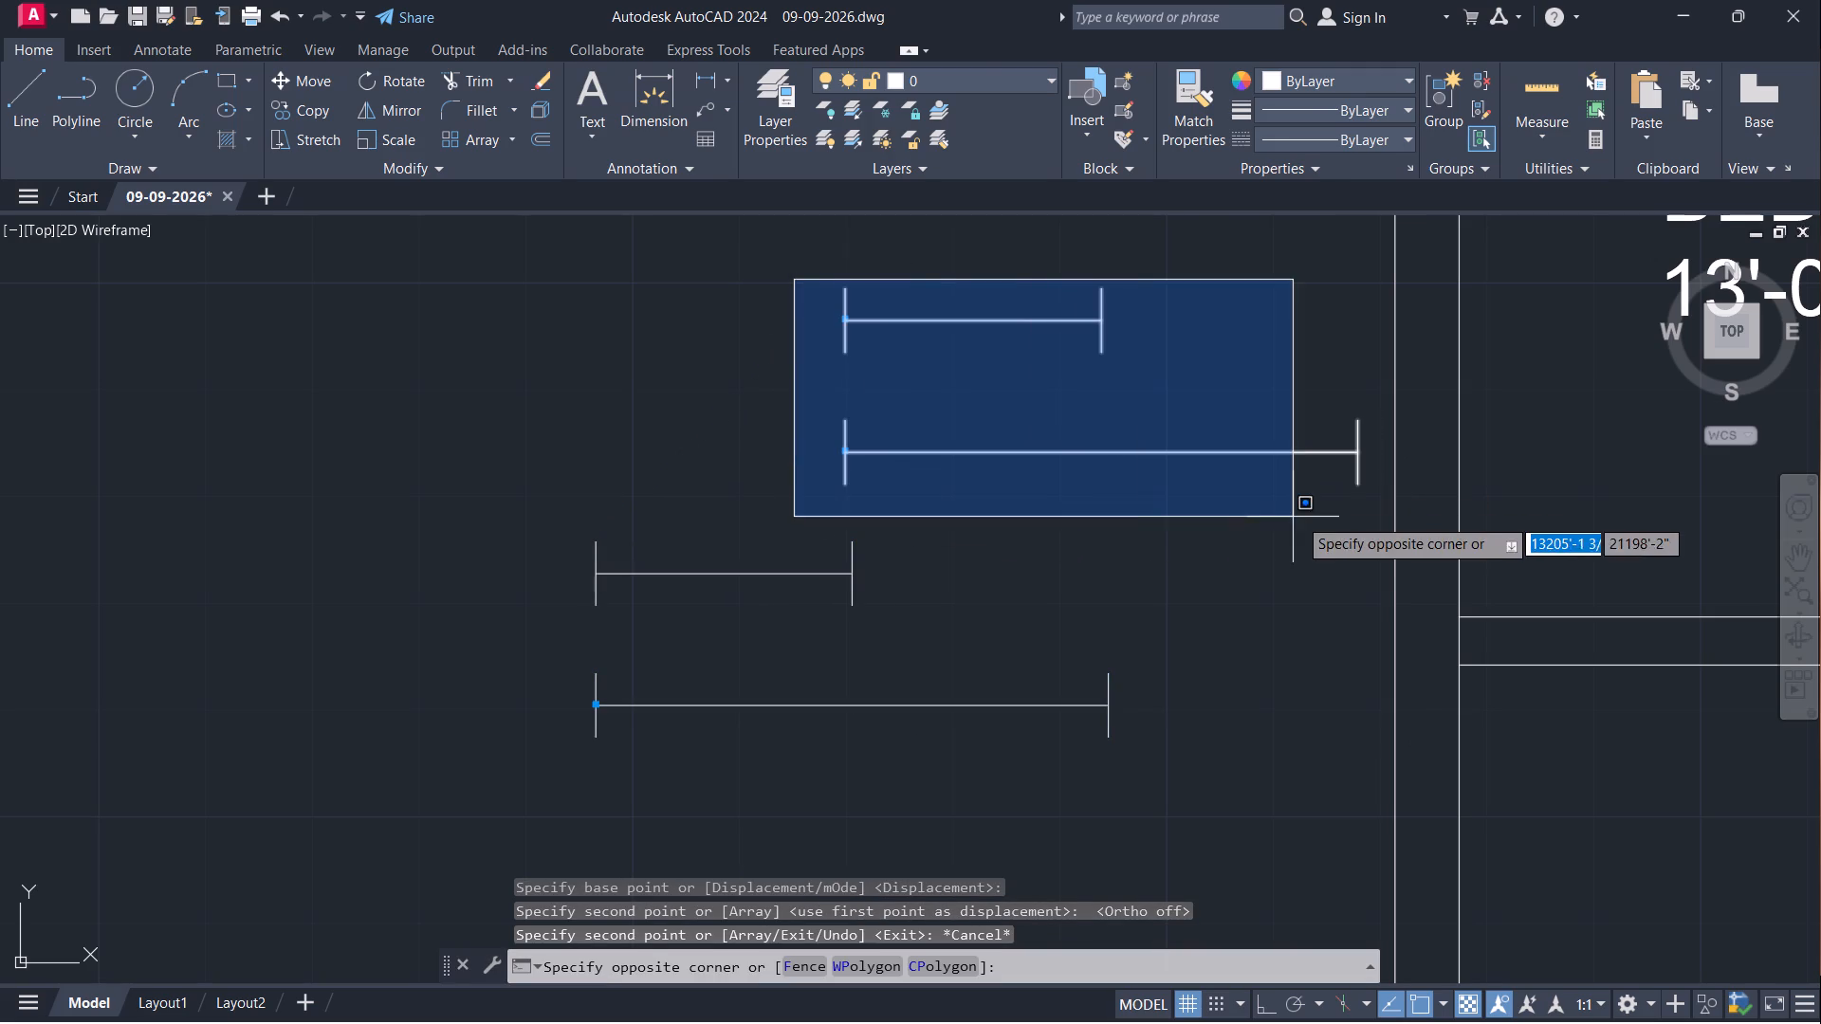
pyautogui.click(1383, 521)
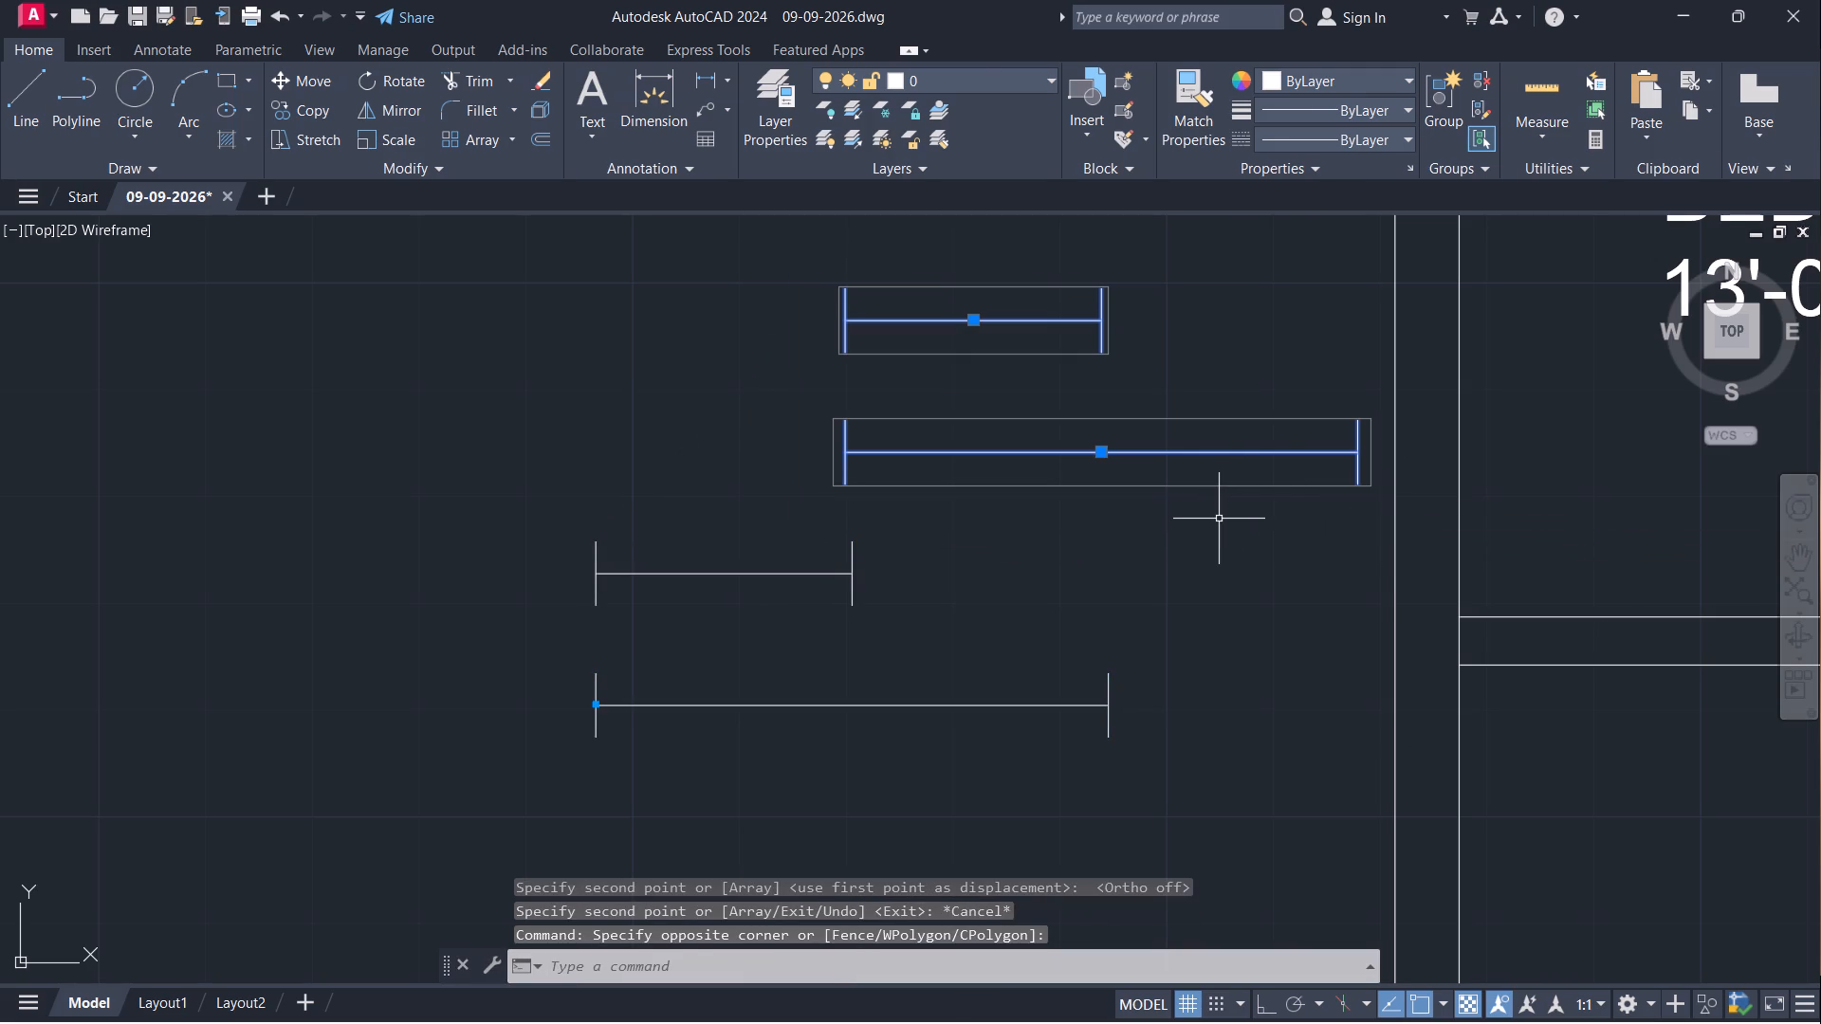
pyautogui.write('RO')
pyautogui.press('Return')
pyautogui.click(843, 285)
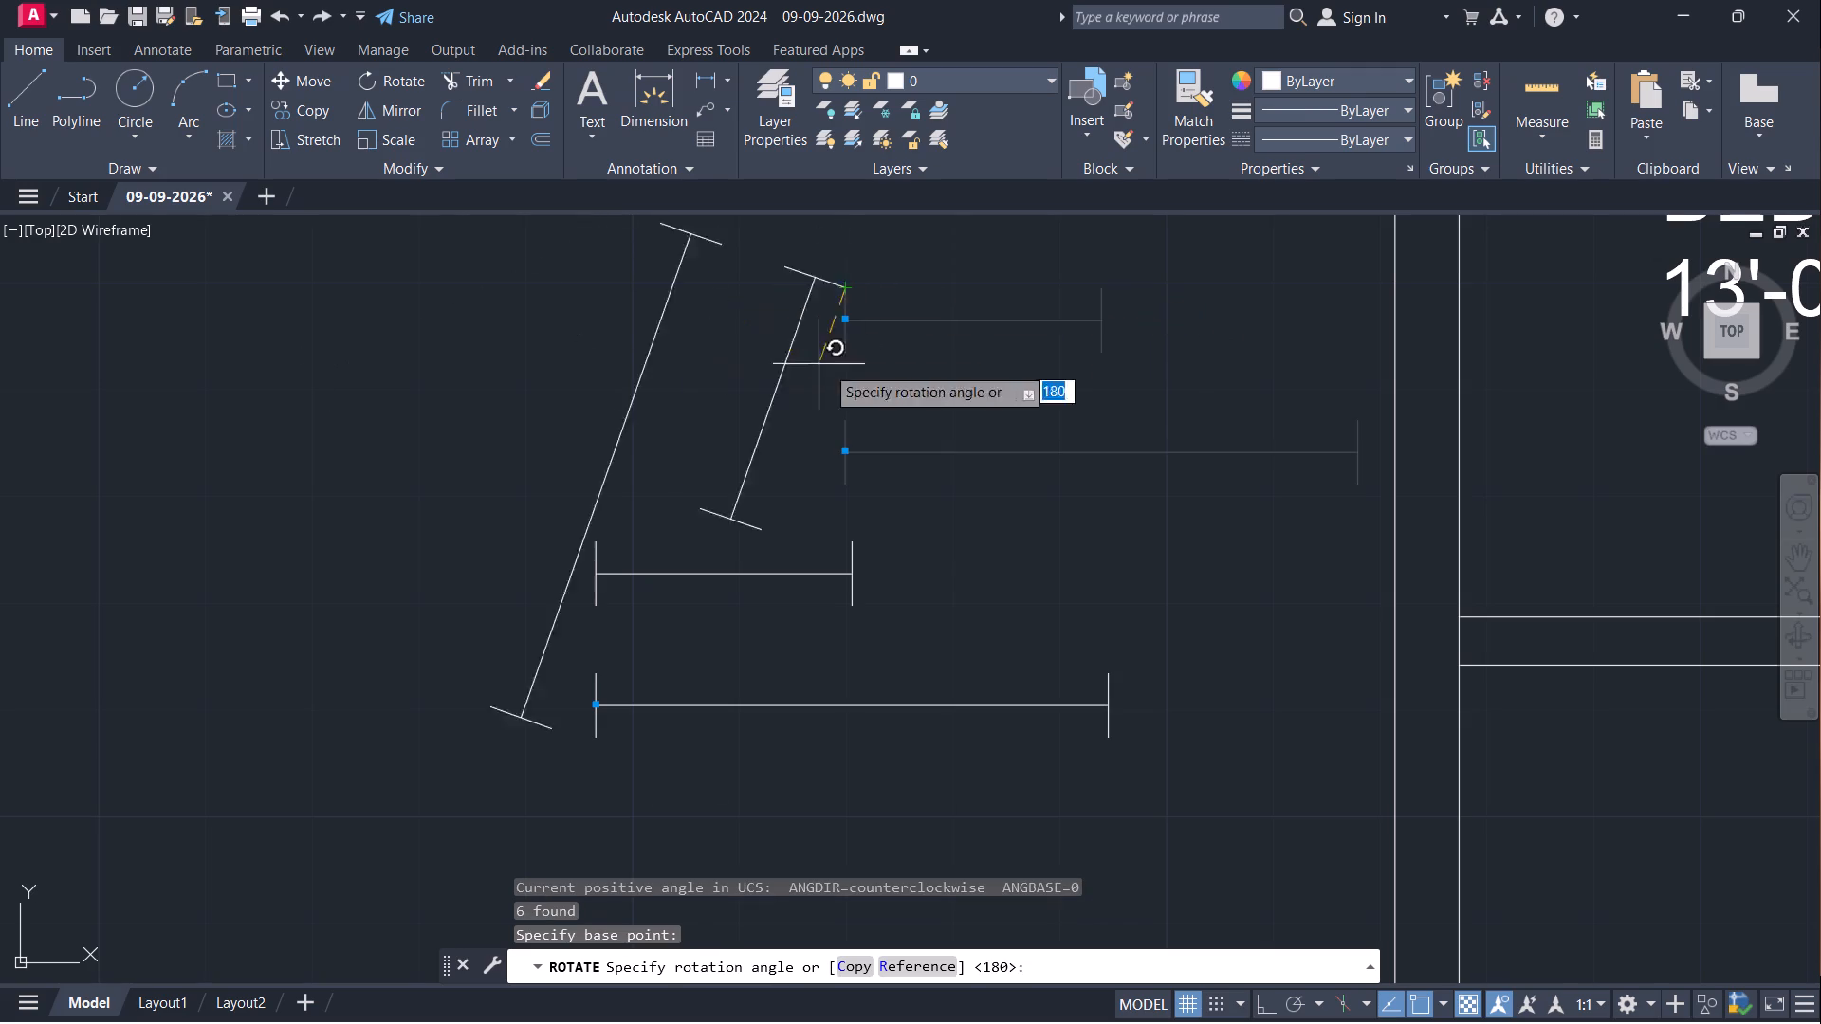
pyautogui.scroll(-1, 719, 355)
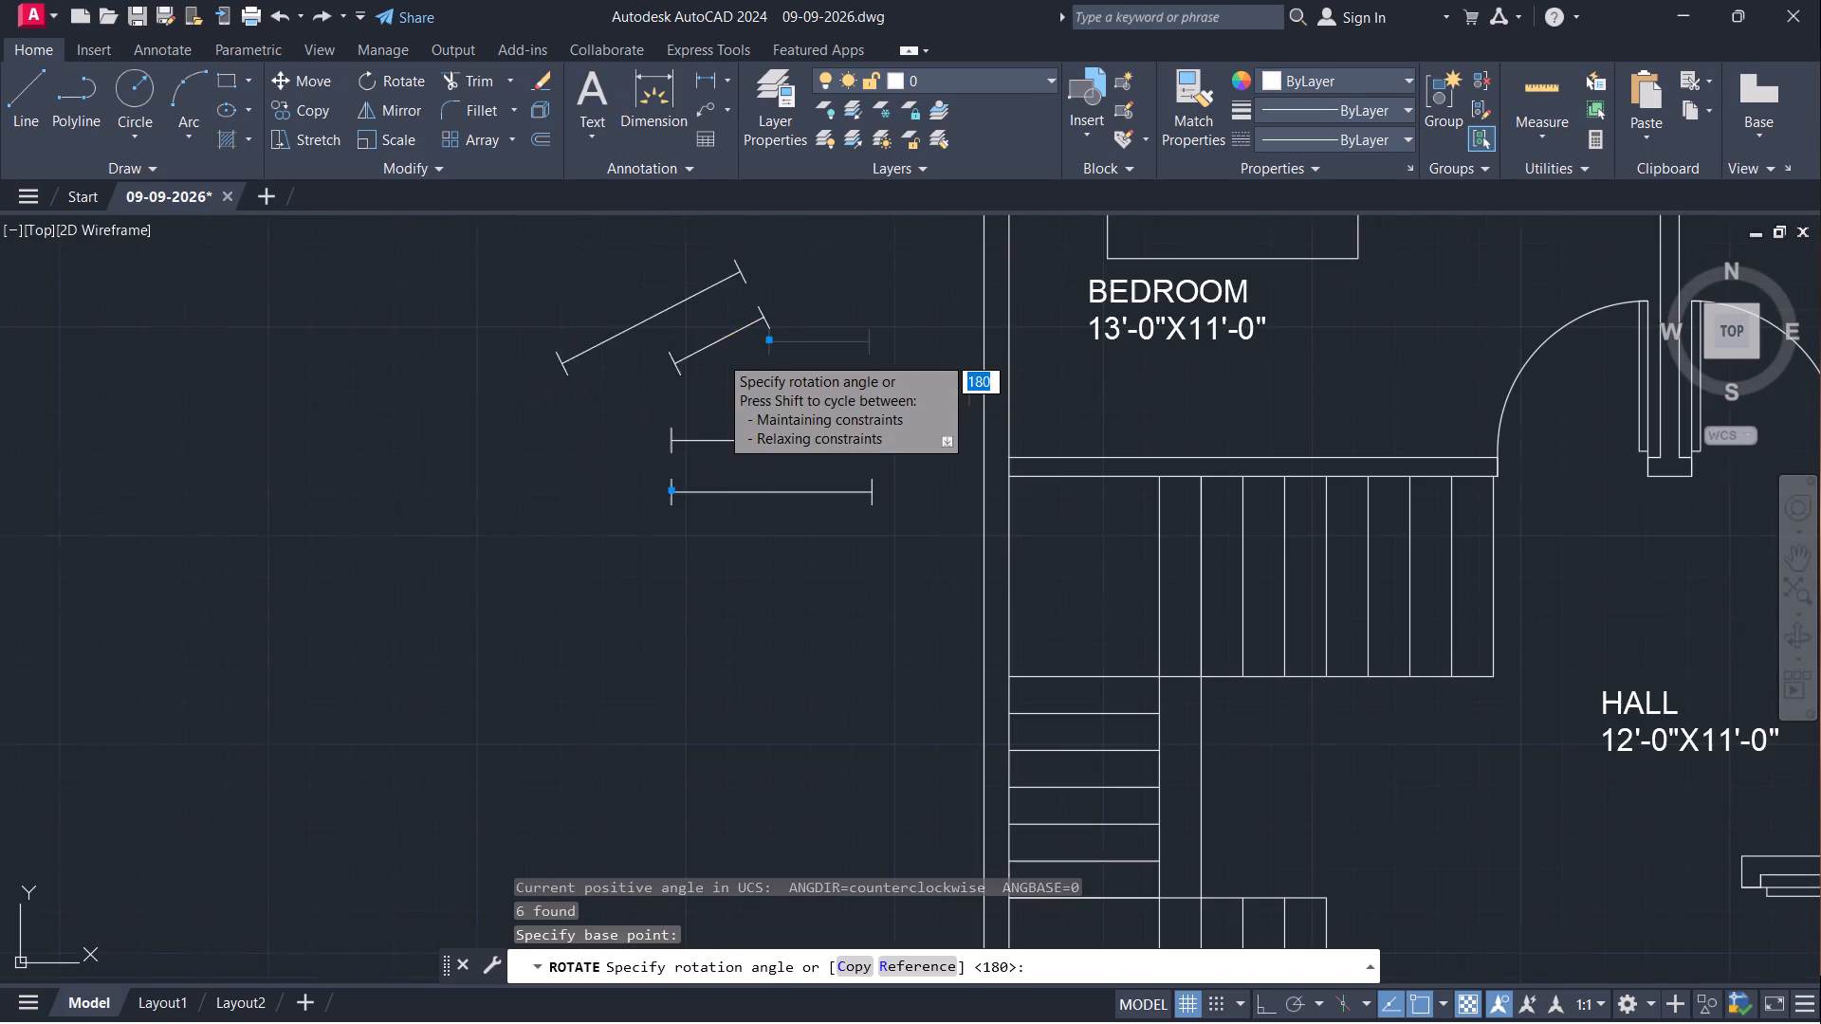
pyautogui.scroll(-1, 719, 355)
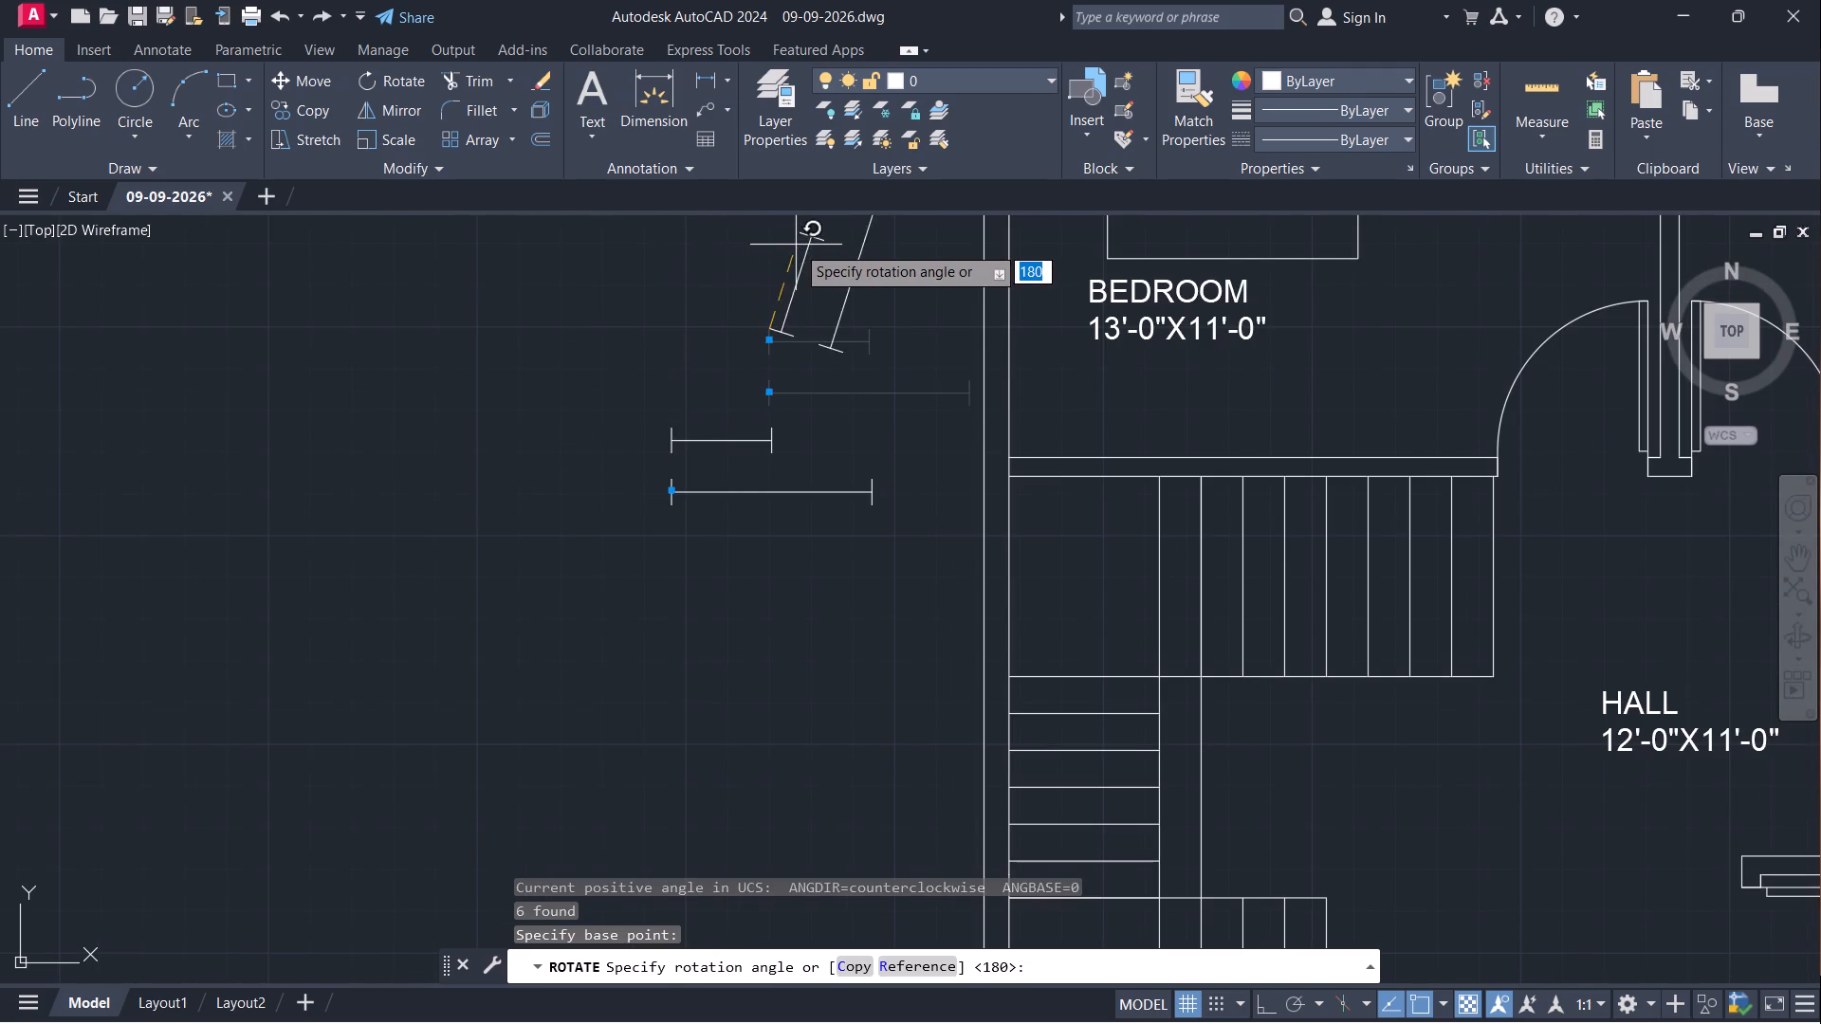
pyautogui.moveTo(751, 314); pyautogui.dragTo(751, 513, button='middle')
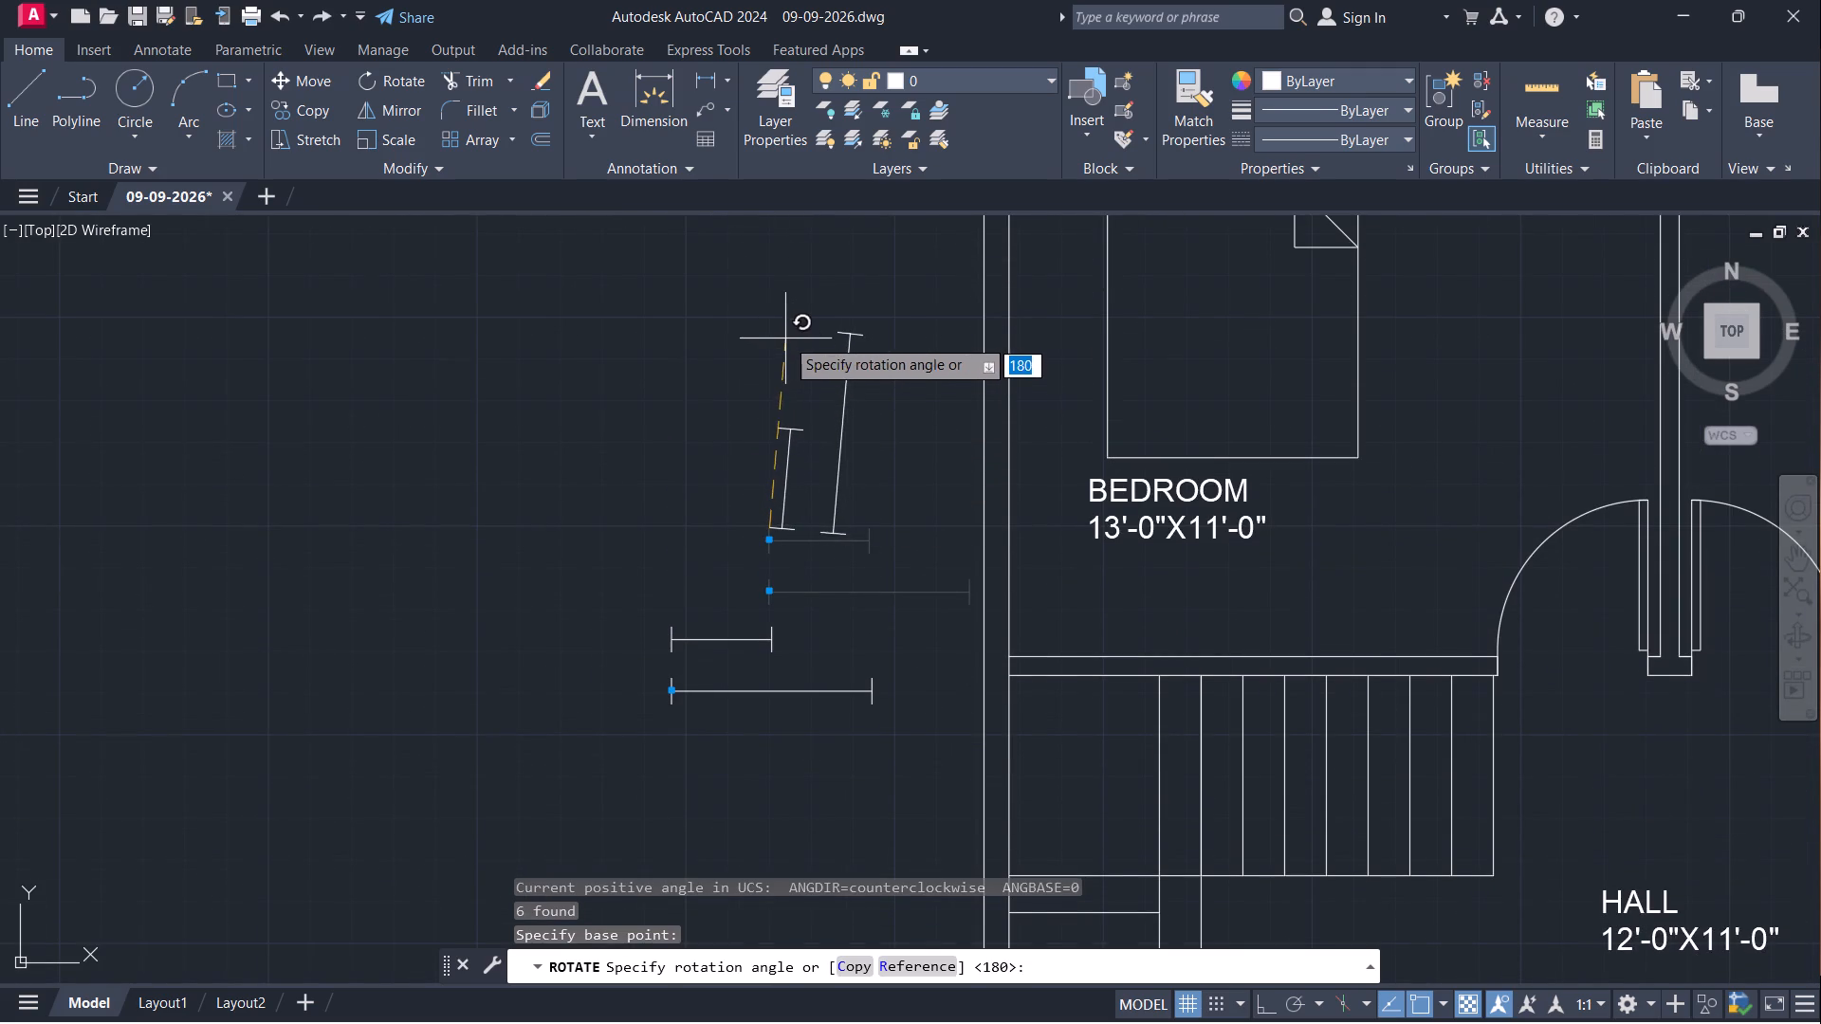
pyautogui.press('F8')
pyautogui.click(781, 312)
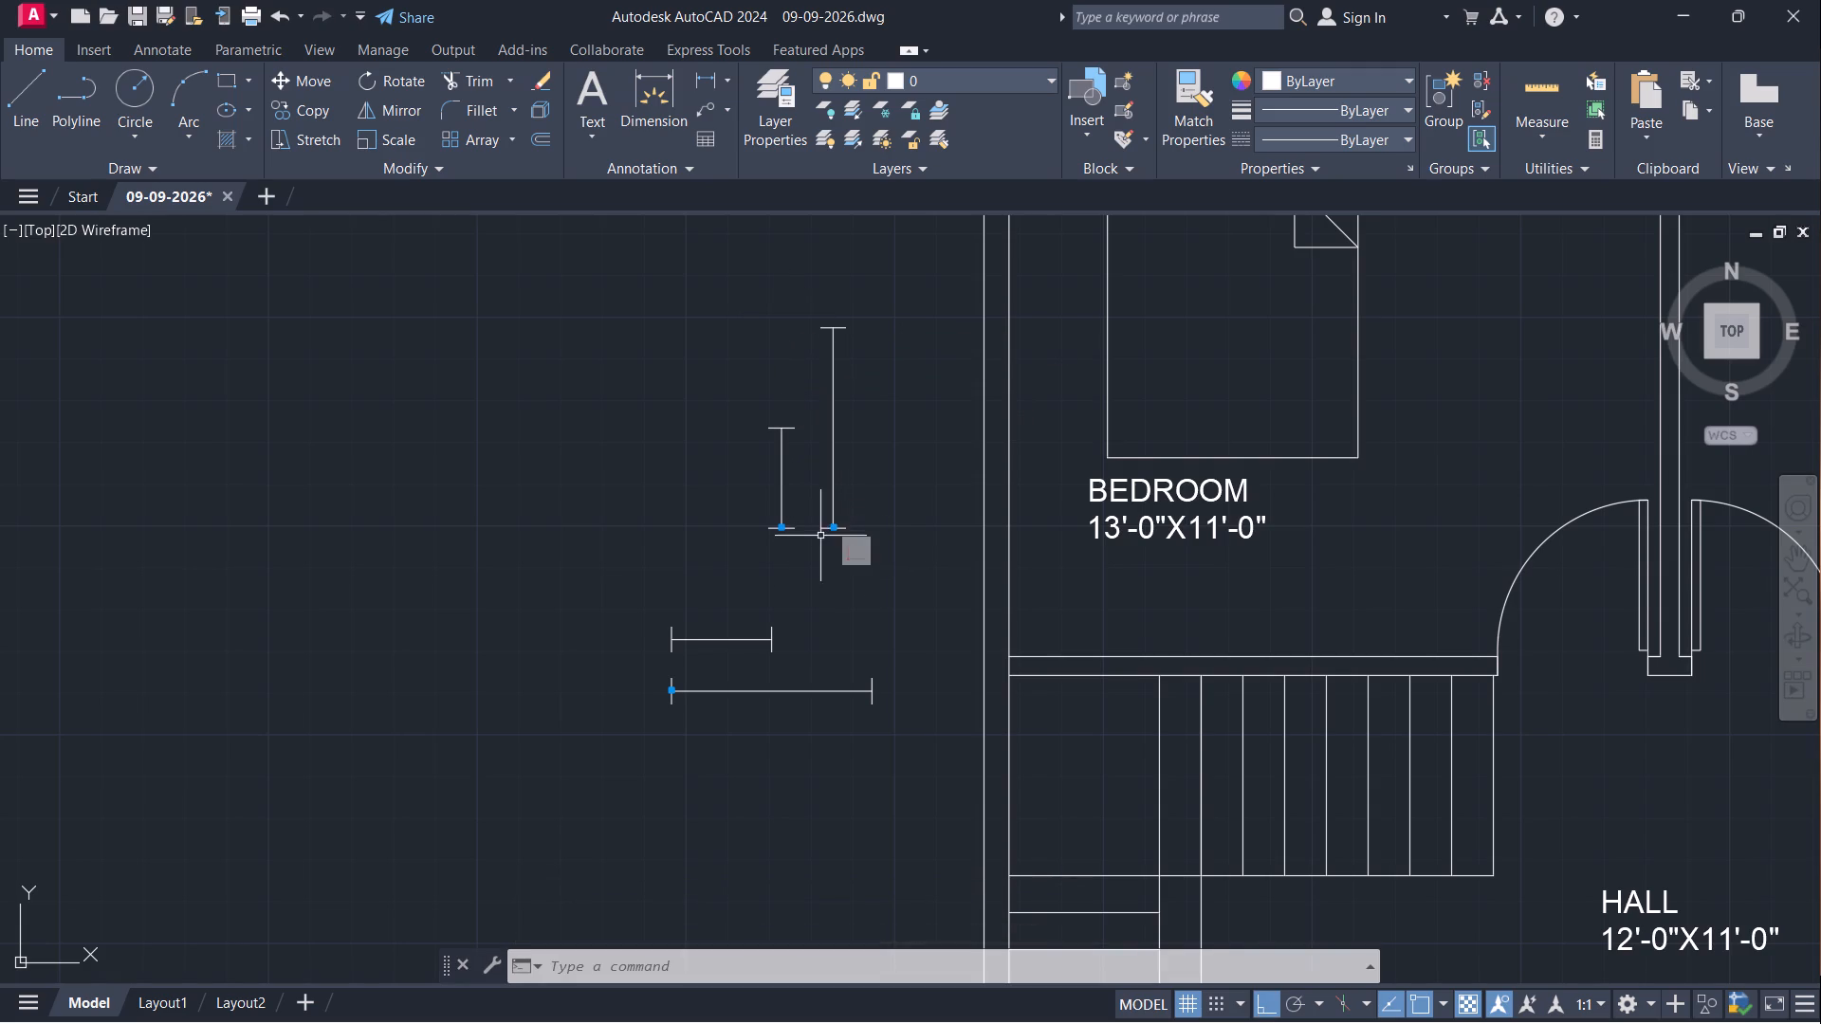
pyautogui.press('Escape')
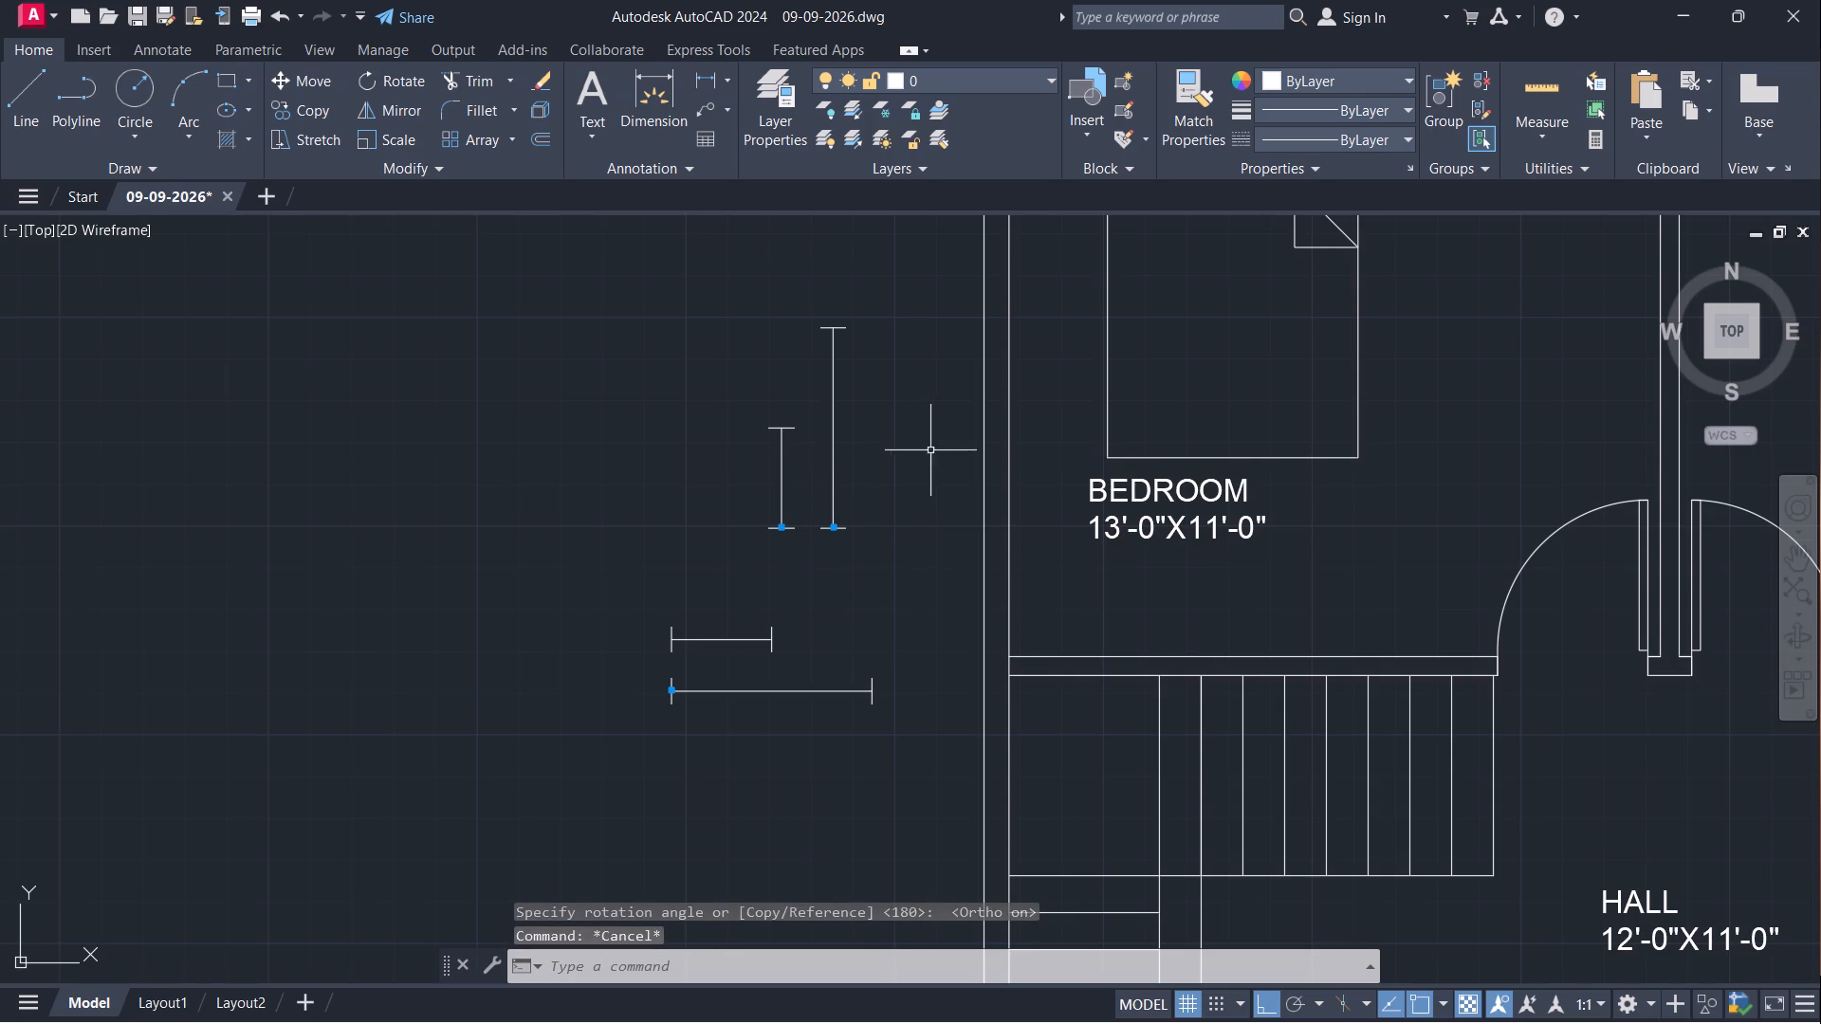
# Copy the longer vertical window into the left outer wall of the upper-left 13'-0"X11'-0" bedroom, beside the bed.
pyautogui.click(909, 461)
pyautogui.click(817, 578)
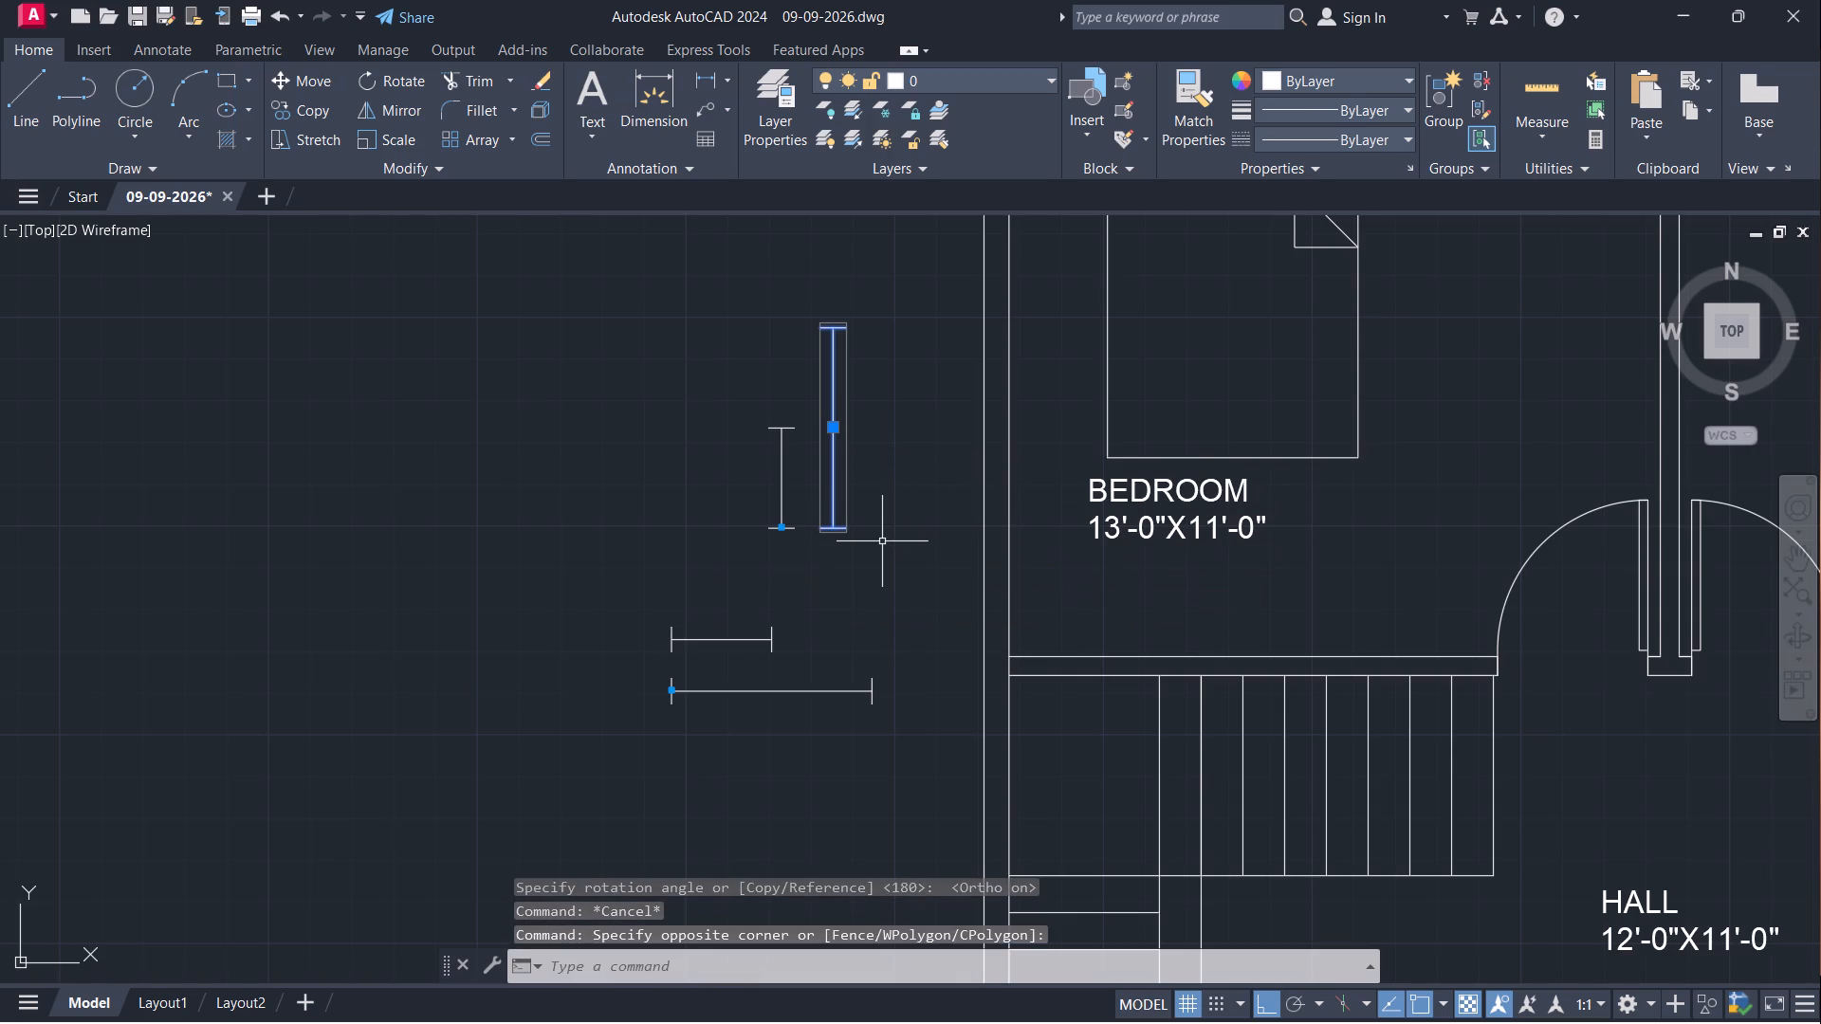
pyautogui.press('c')
pyautogui.press('o')
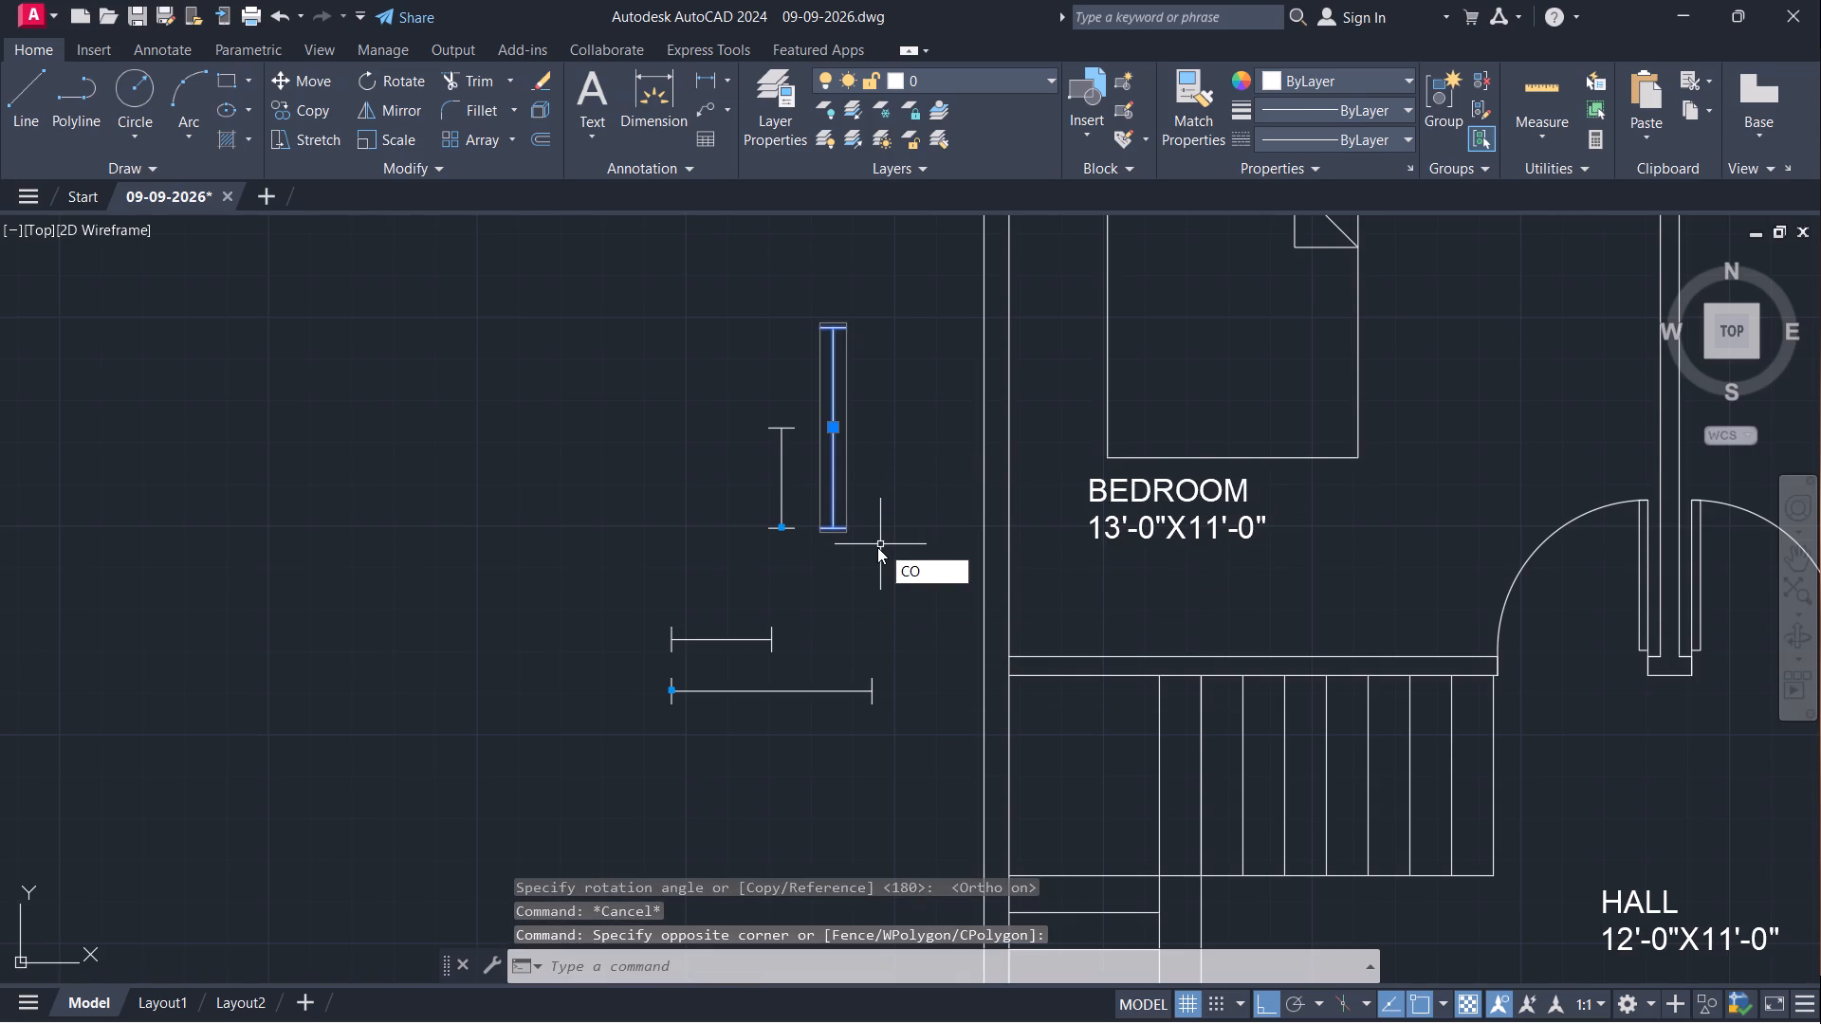
pyautogui.press('Return')
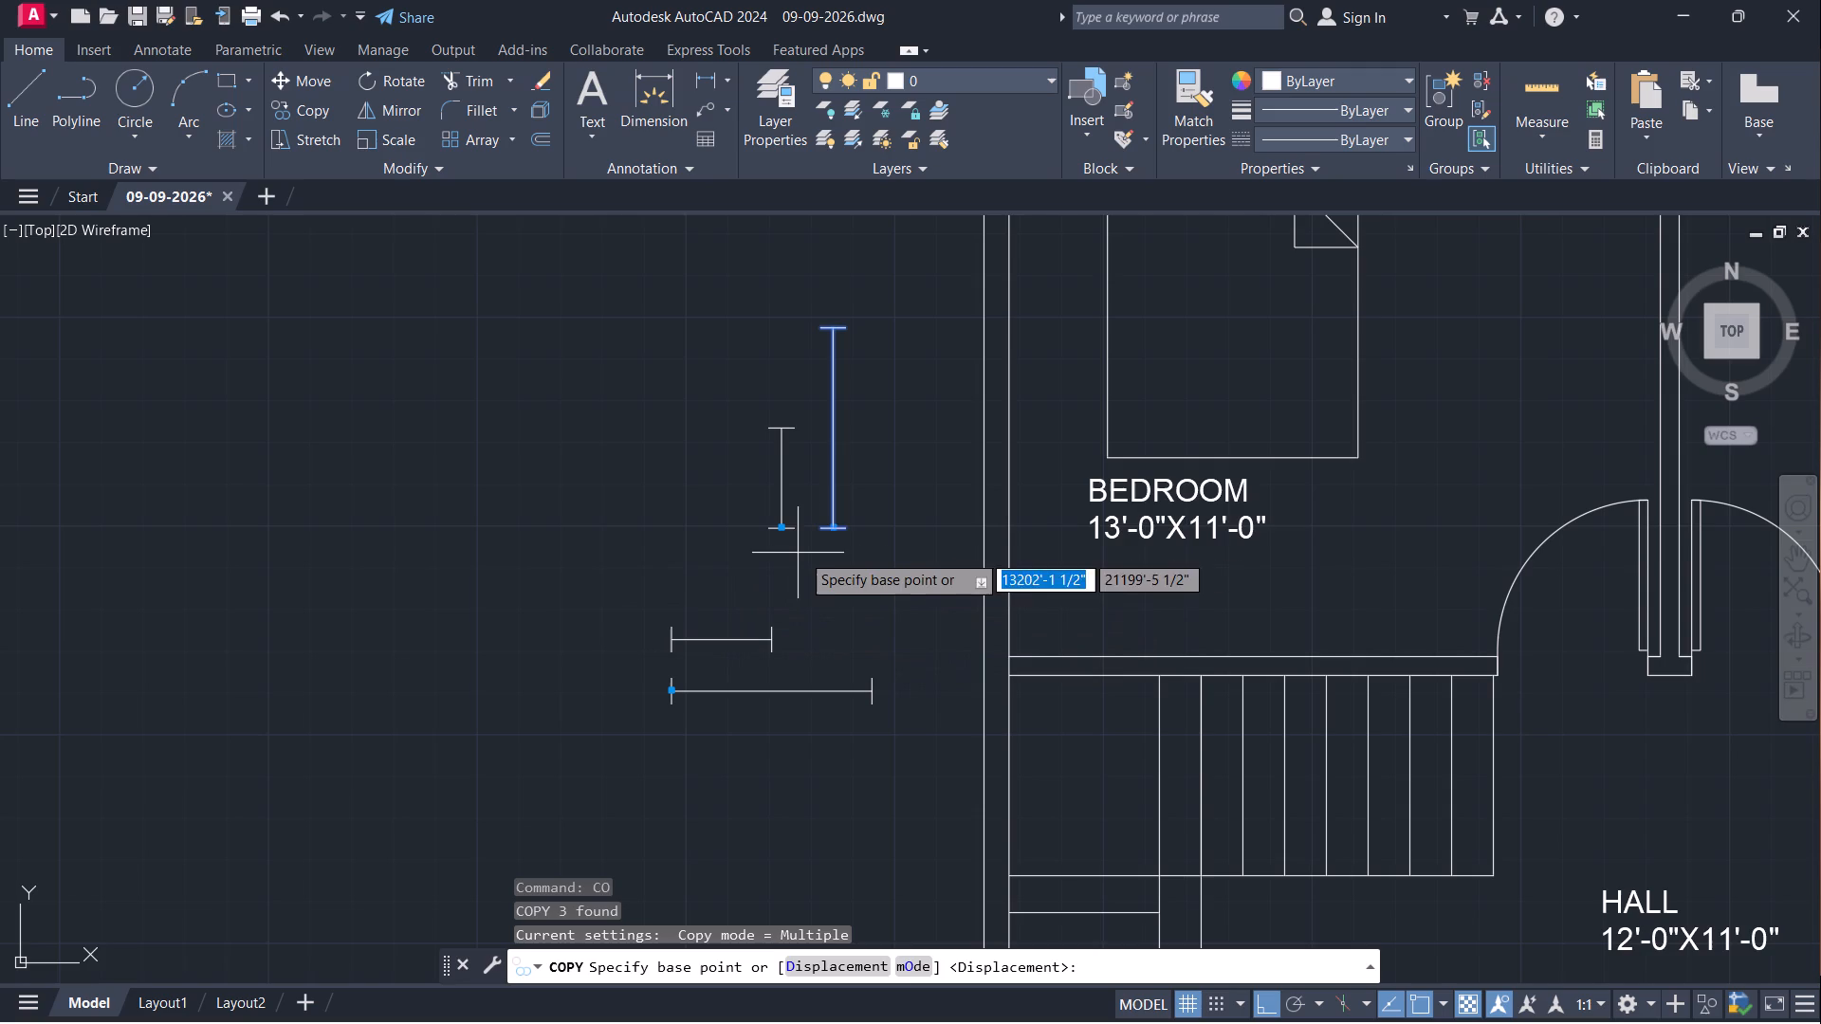
pyautogui.click(855, 534)
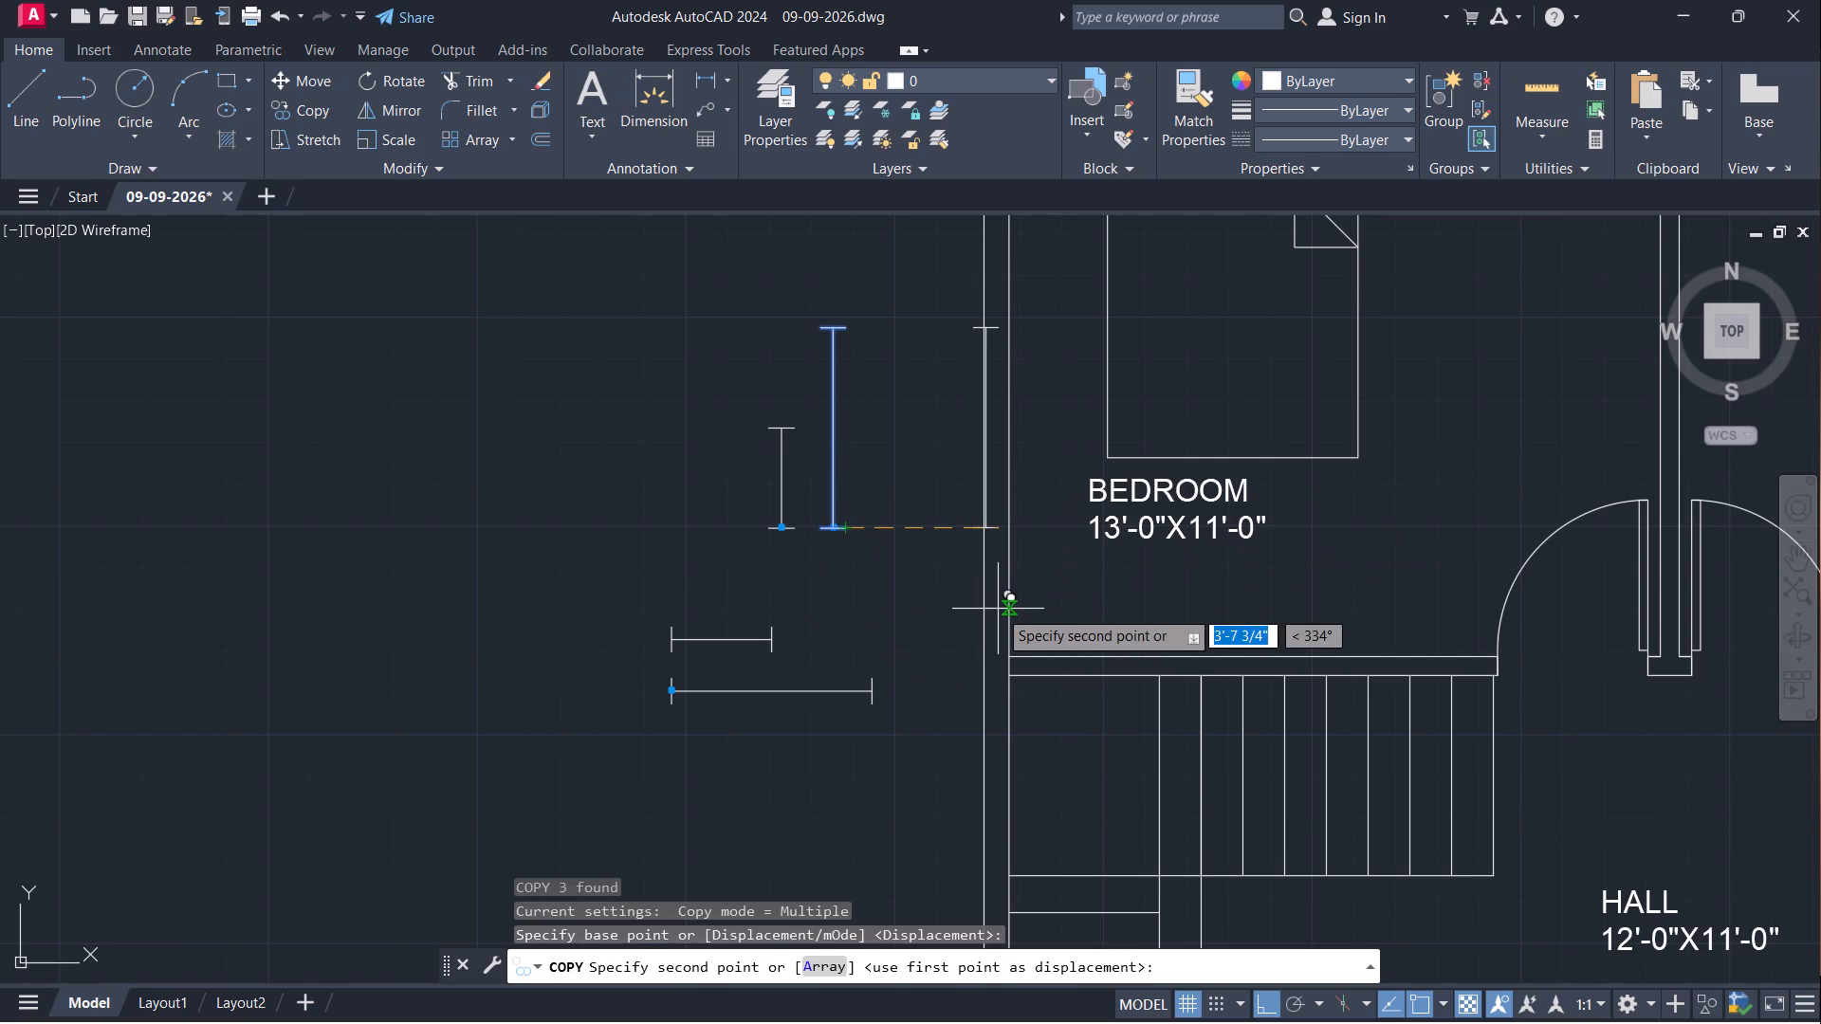
pyautogui.scroll(-3, 998, 609)
pyautogui.scroll(3, 1000, 550)
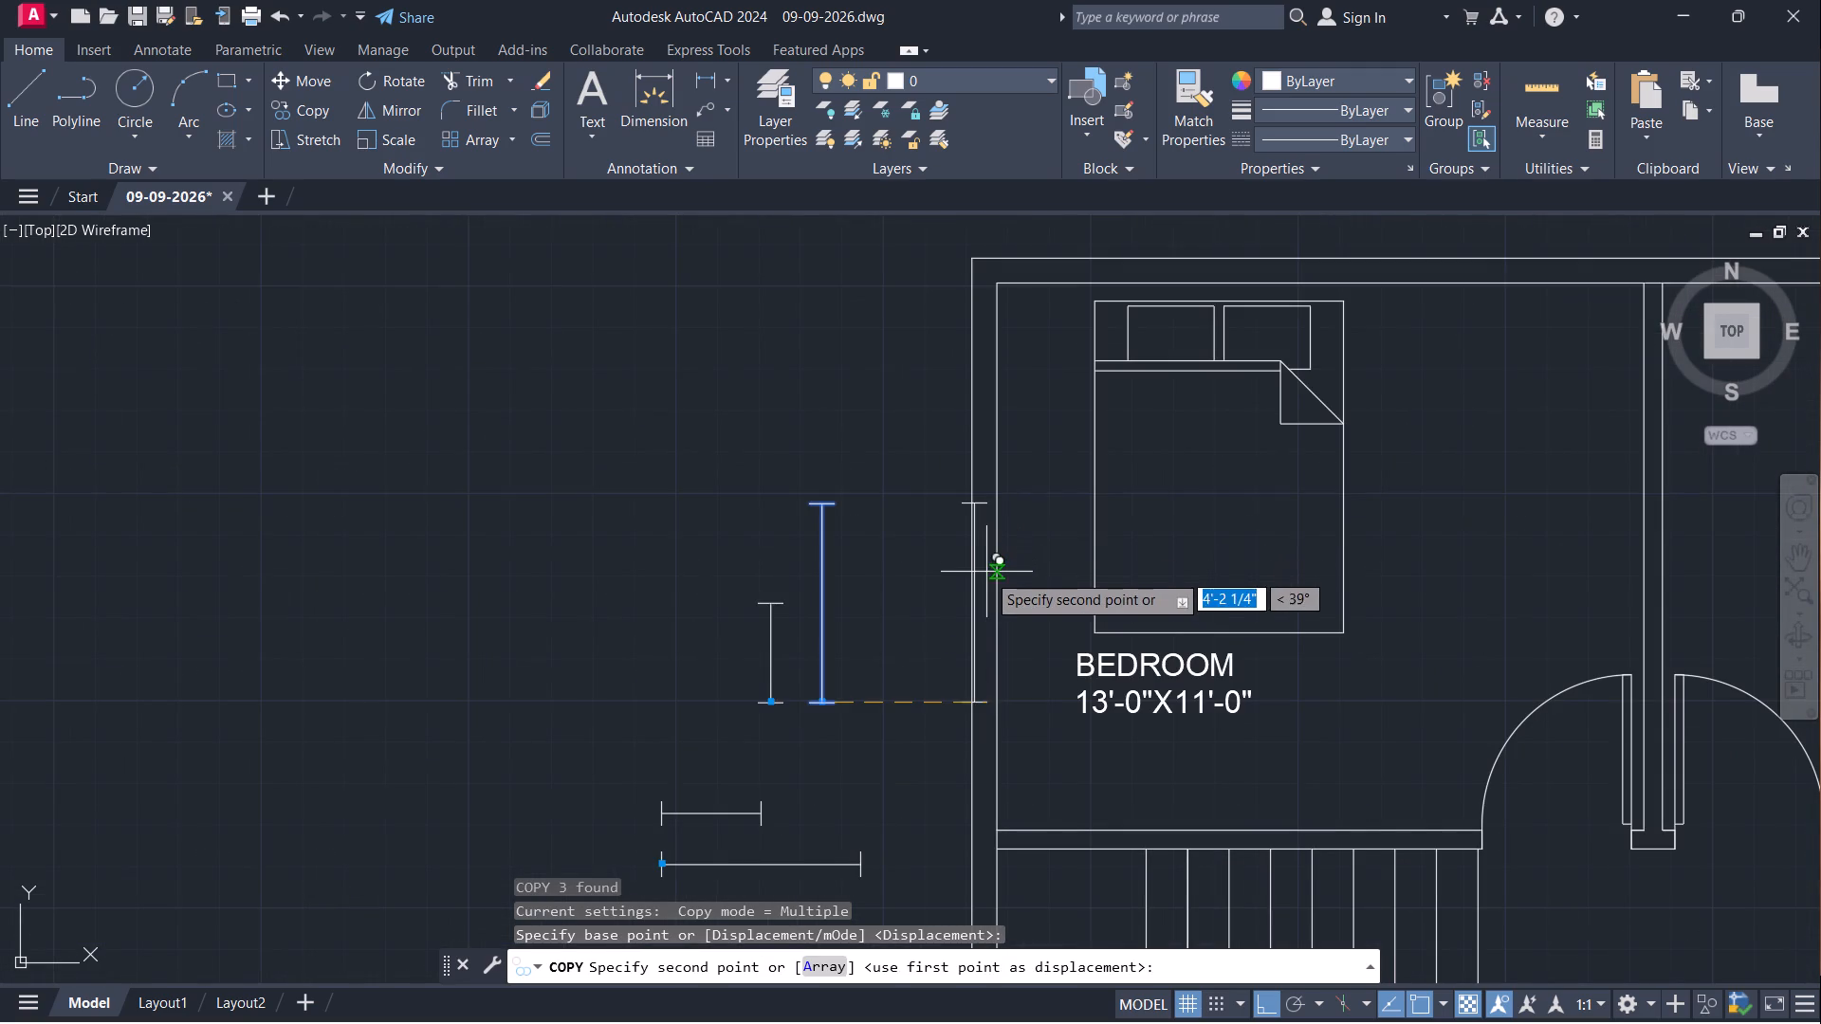
pyautogui.press('F8')
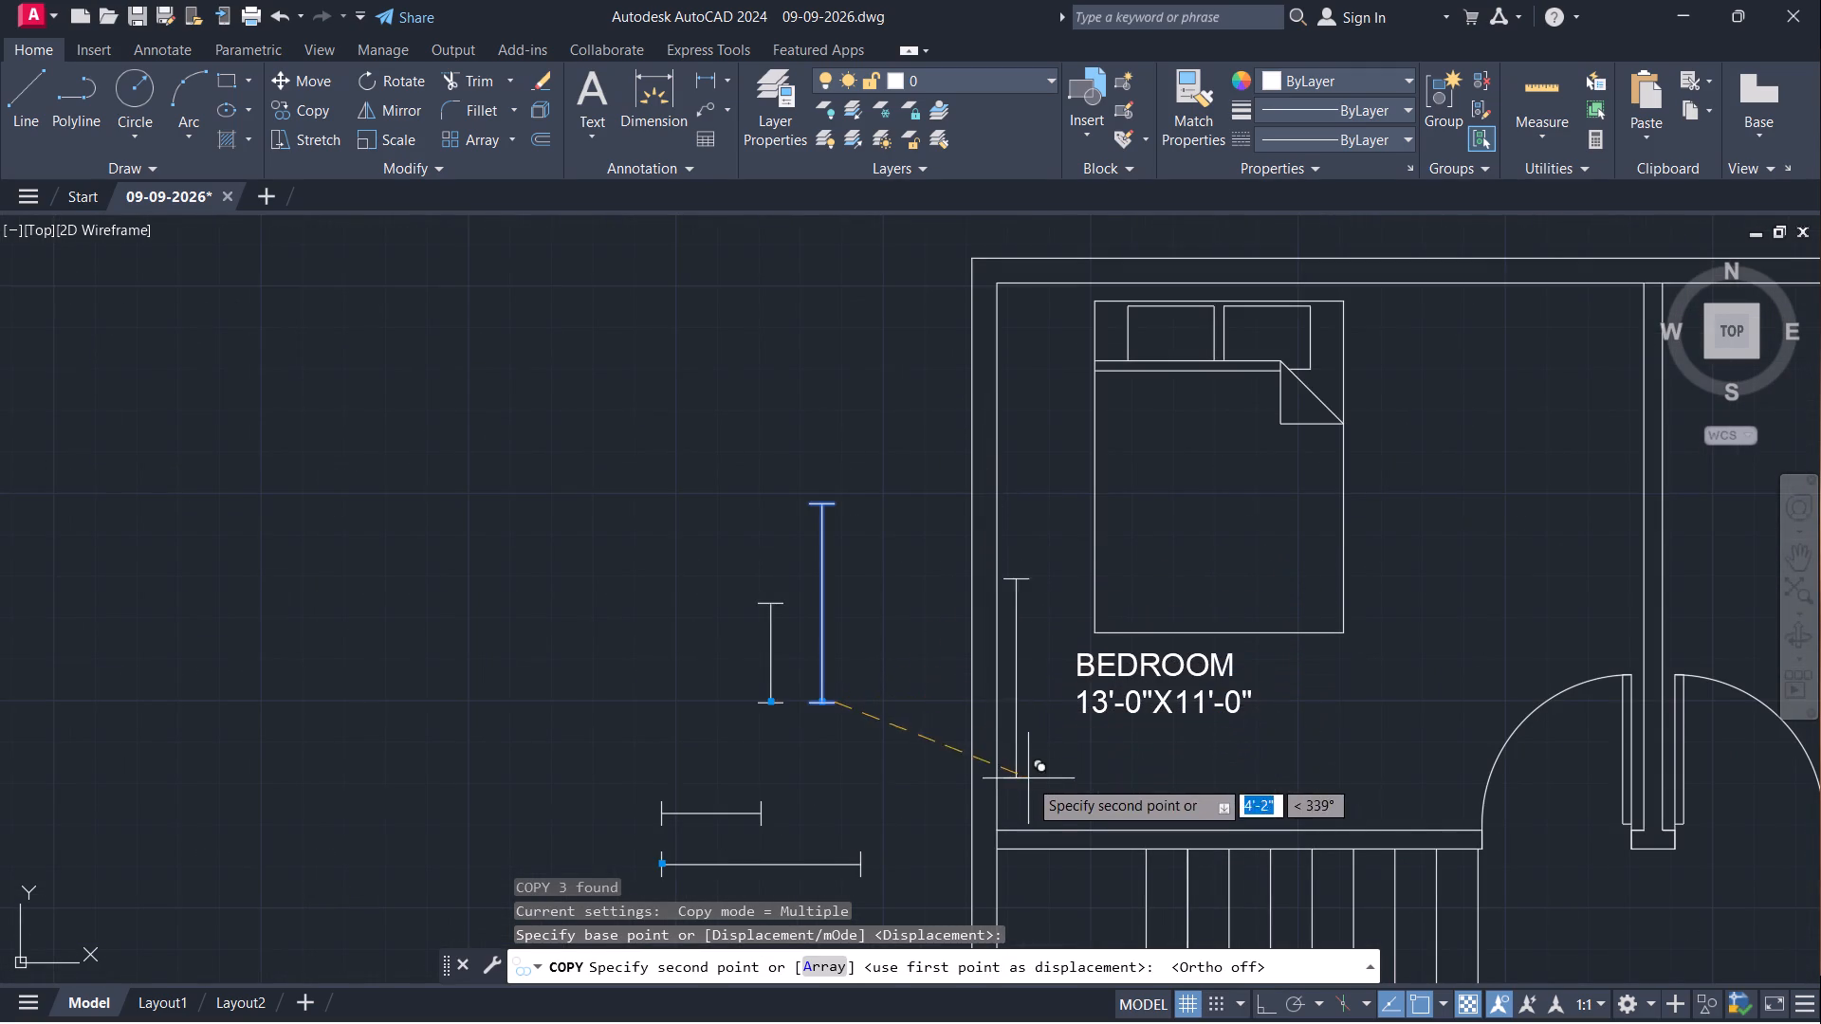
pyautogui.click(995, 705)
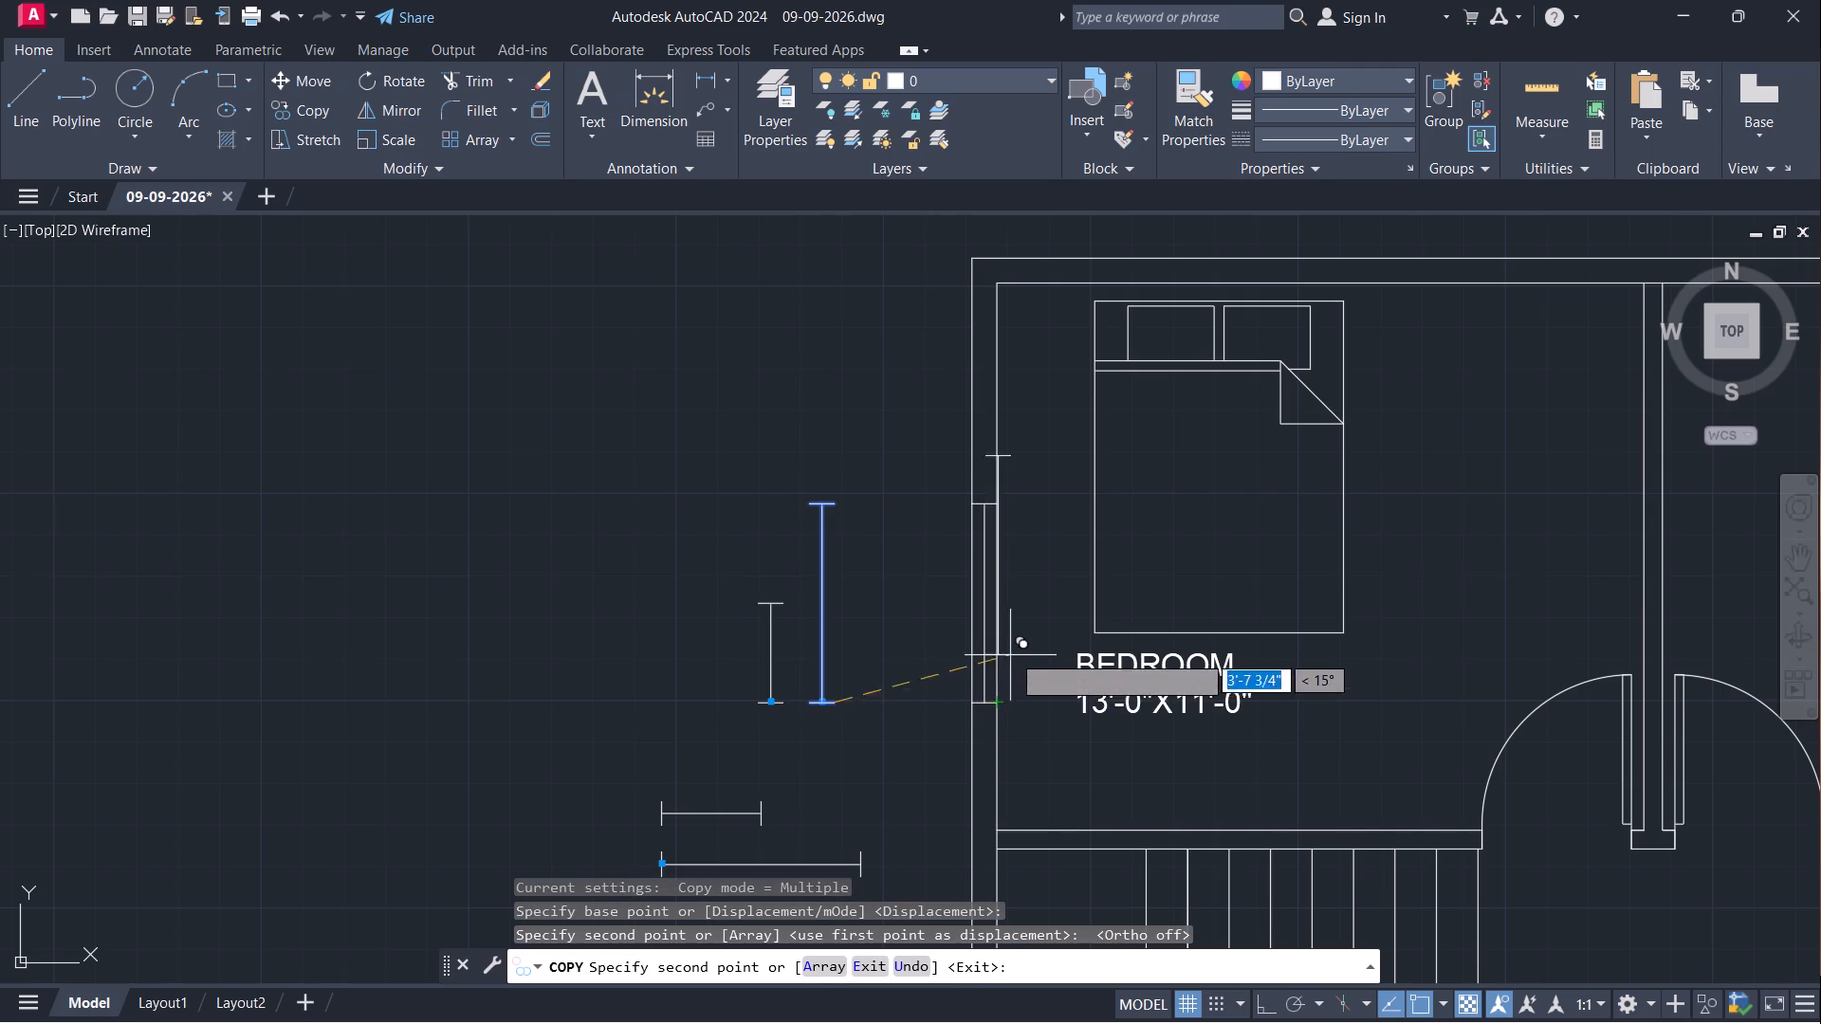
# Place another copy of the longer vertical window in the left outer wall beside the upper staircase landing.
pyautogui.scroll(-2, 1022, 620)
pyautogui.moveTo(1012, 798); pyautogui.dragTo(1012, 652, button='middle')
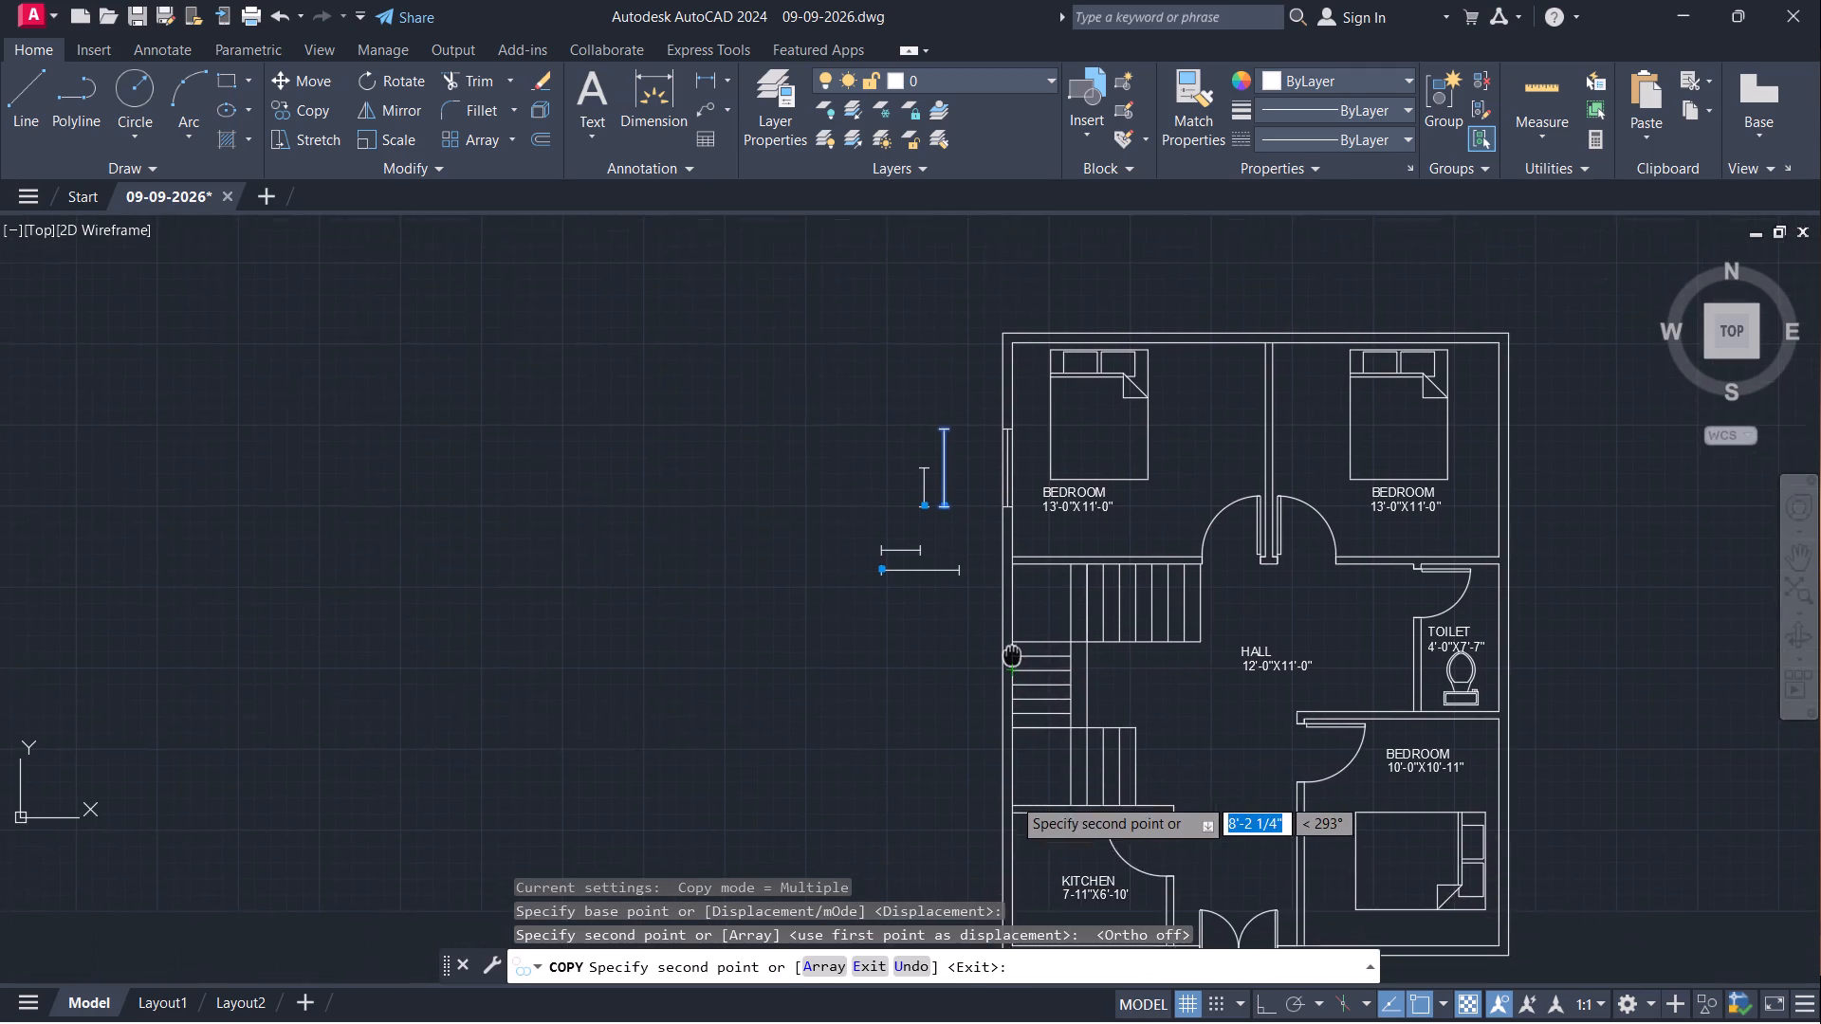
pyautogui.moveTo(1012, 652); pyautogui.dragTo(1010, 644, button='middle')
pyautogui.scroll(4, 1004, 610)
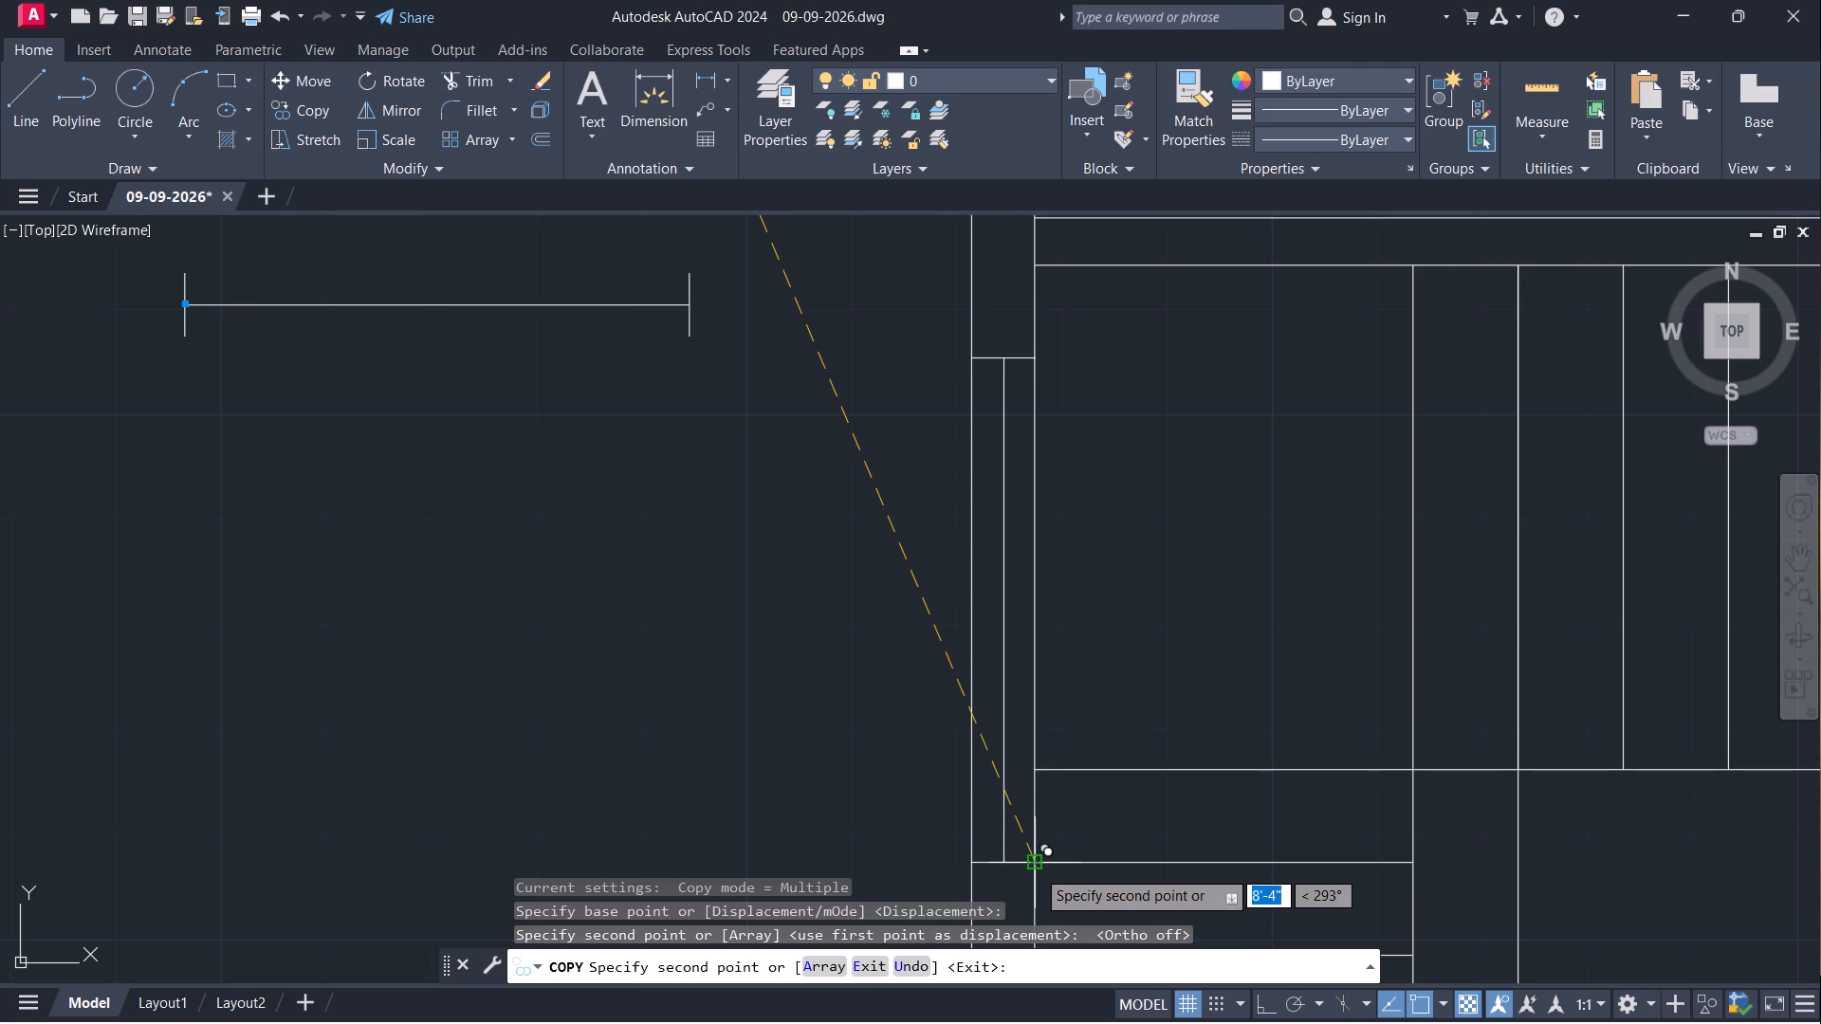
pyautogui.click(1036, 868)
# Place another copy of the longer vertical window in the kitchen's left outer wall.
pyautogui.scroll(-4, 1119, 730)
pyautogui.moveTo(1140, 719); pyautogui.dragTo(1038, 573, button='middle')
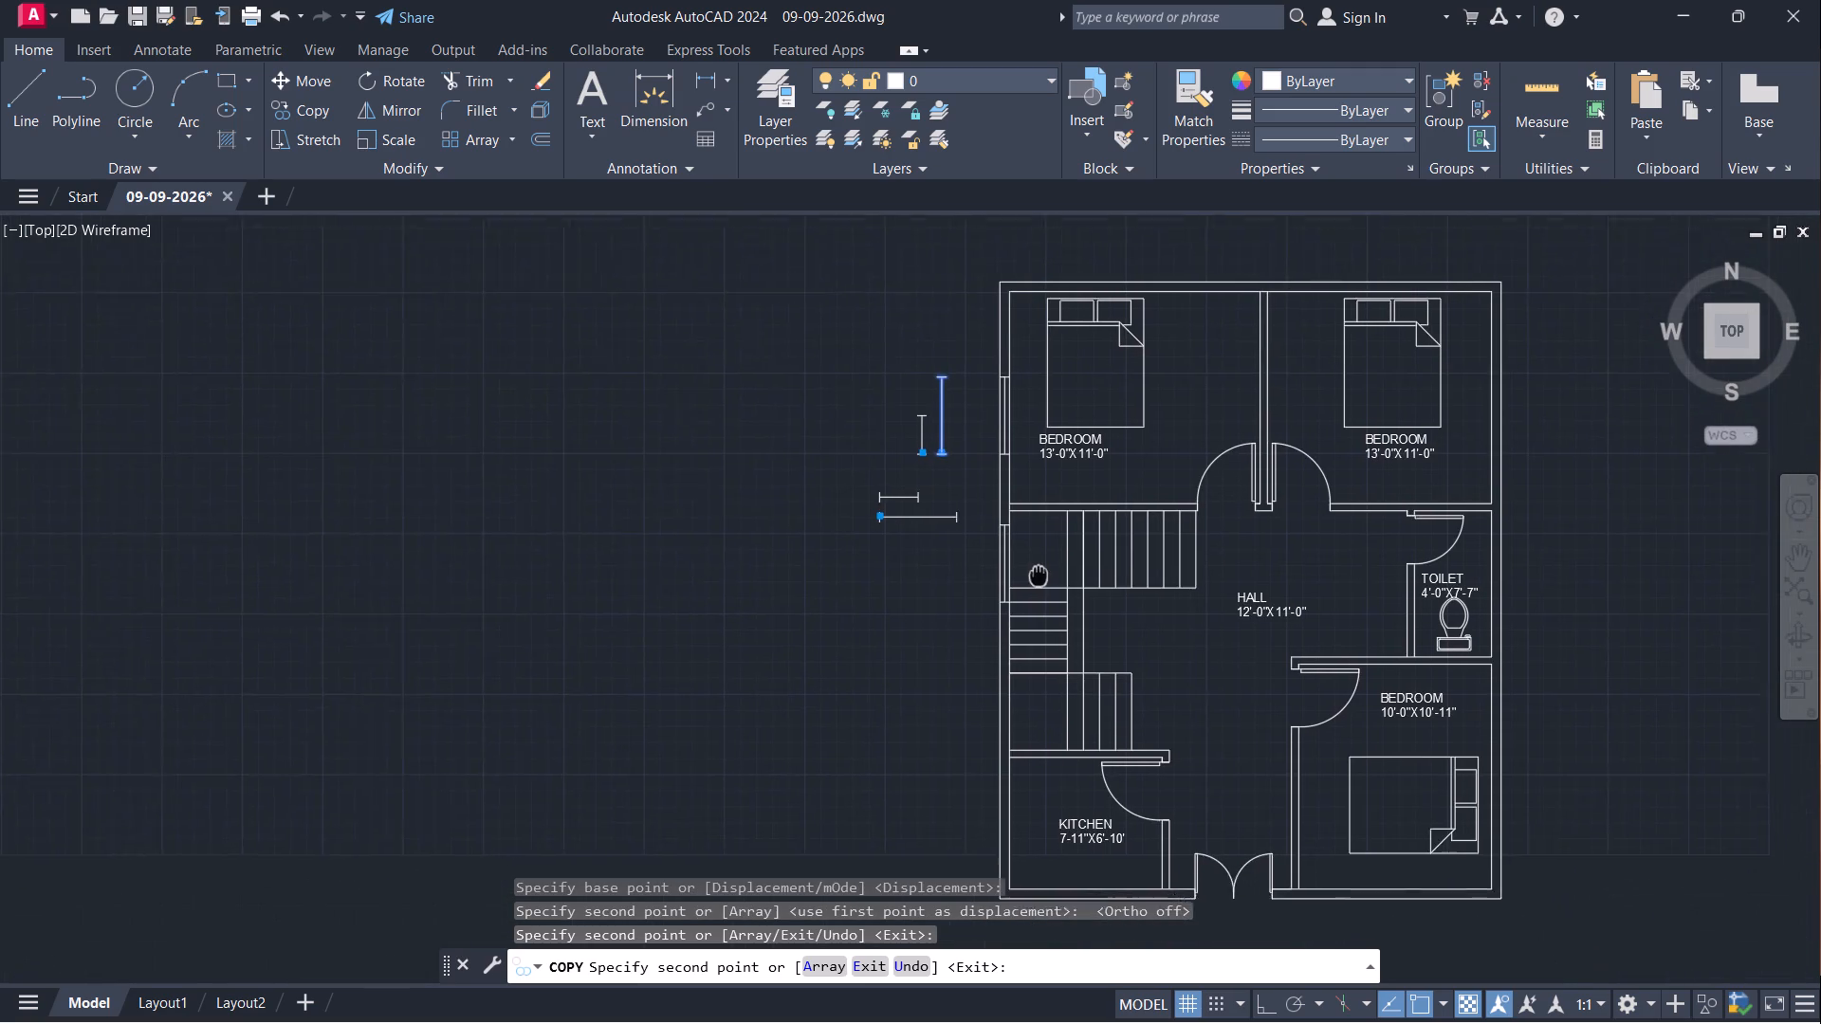
pyautogui.moveTo(1038, 573); pyautogui.dragTo(1024, 543, button='middle')
pyautogui.scroll(3, 994, 797)
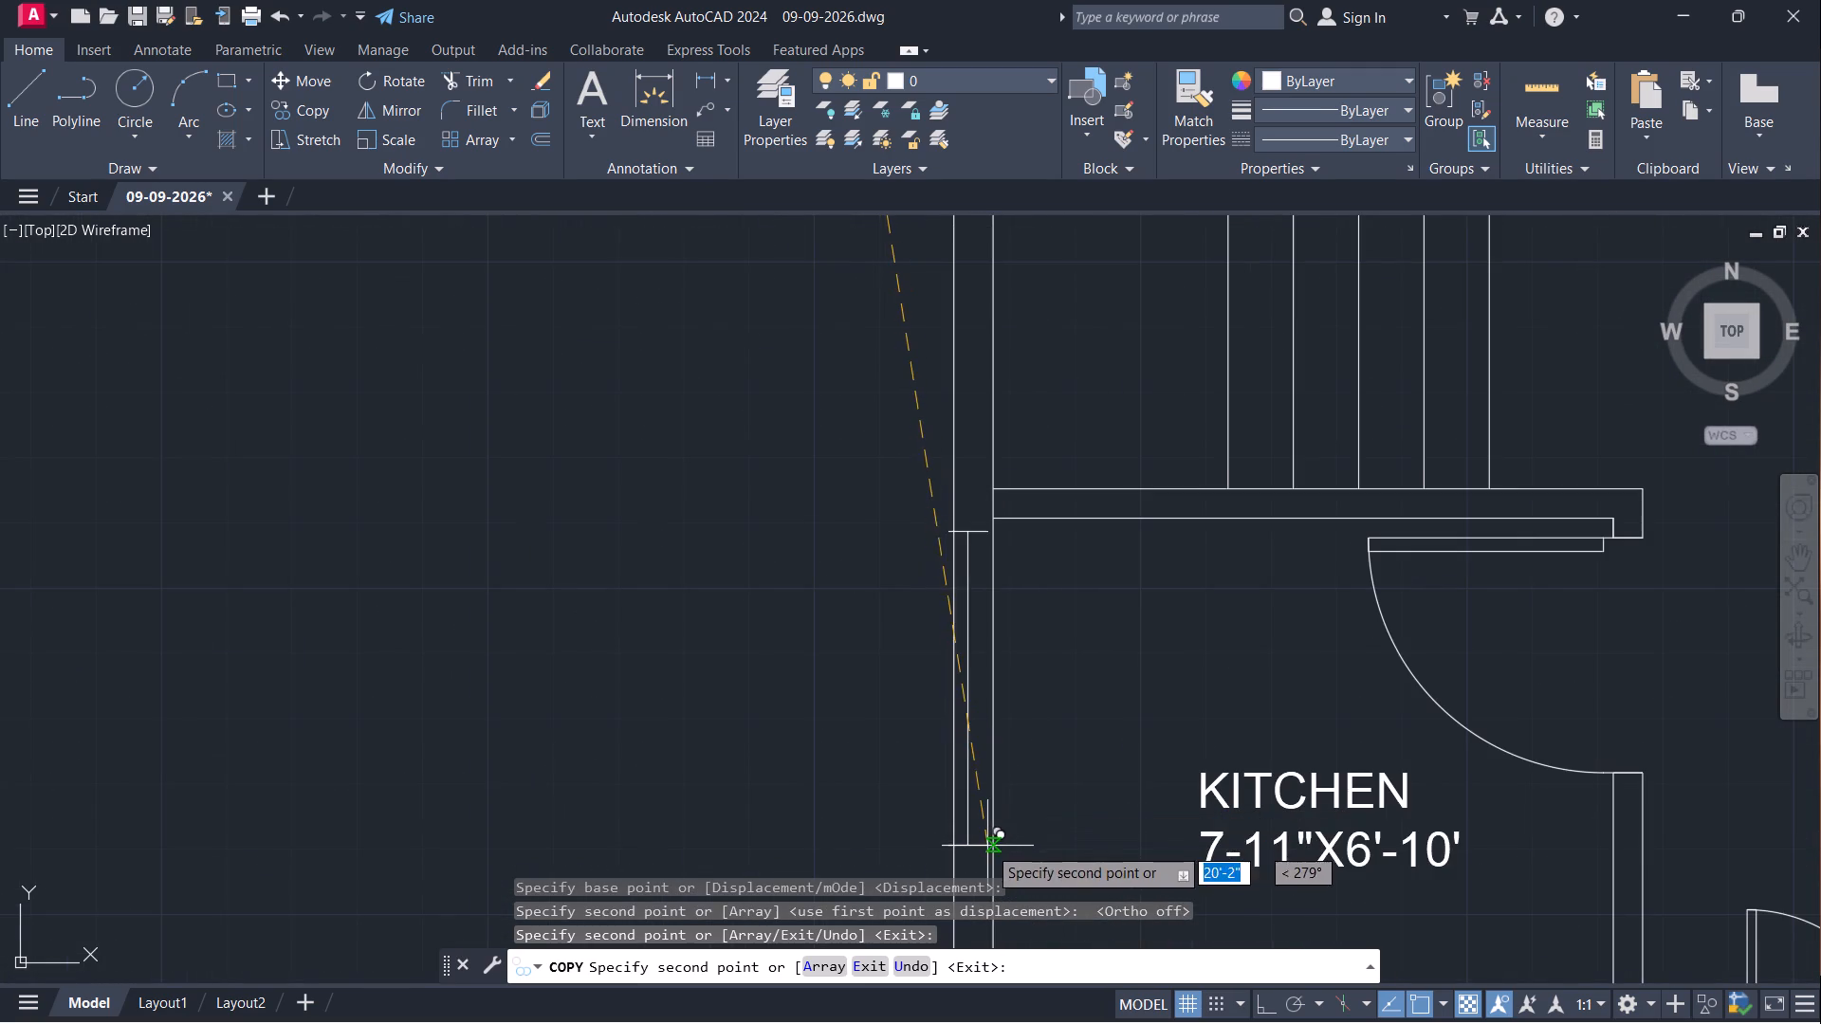
pyautogui.moveTo(988, 846); pyautogui.dragTo(921, 551, button='middle')
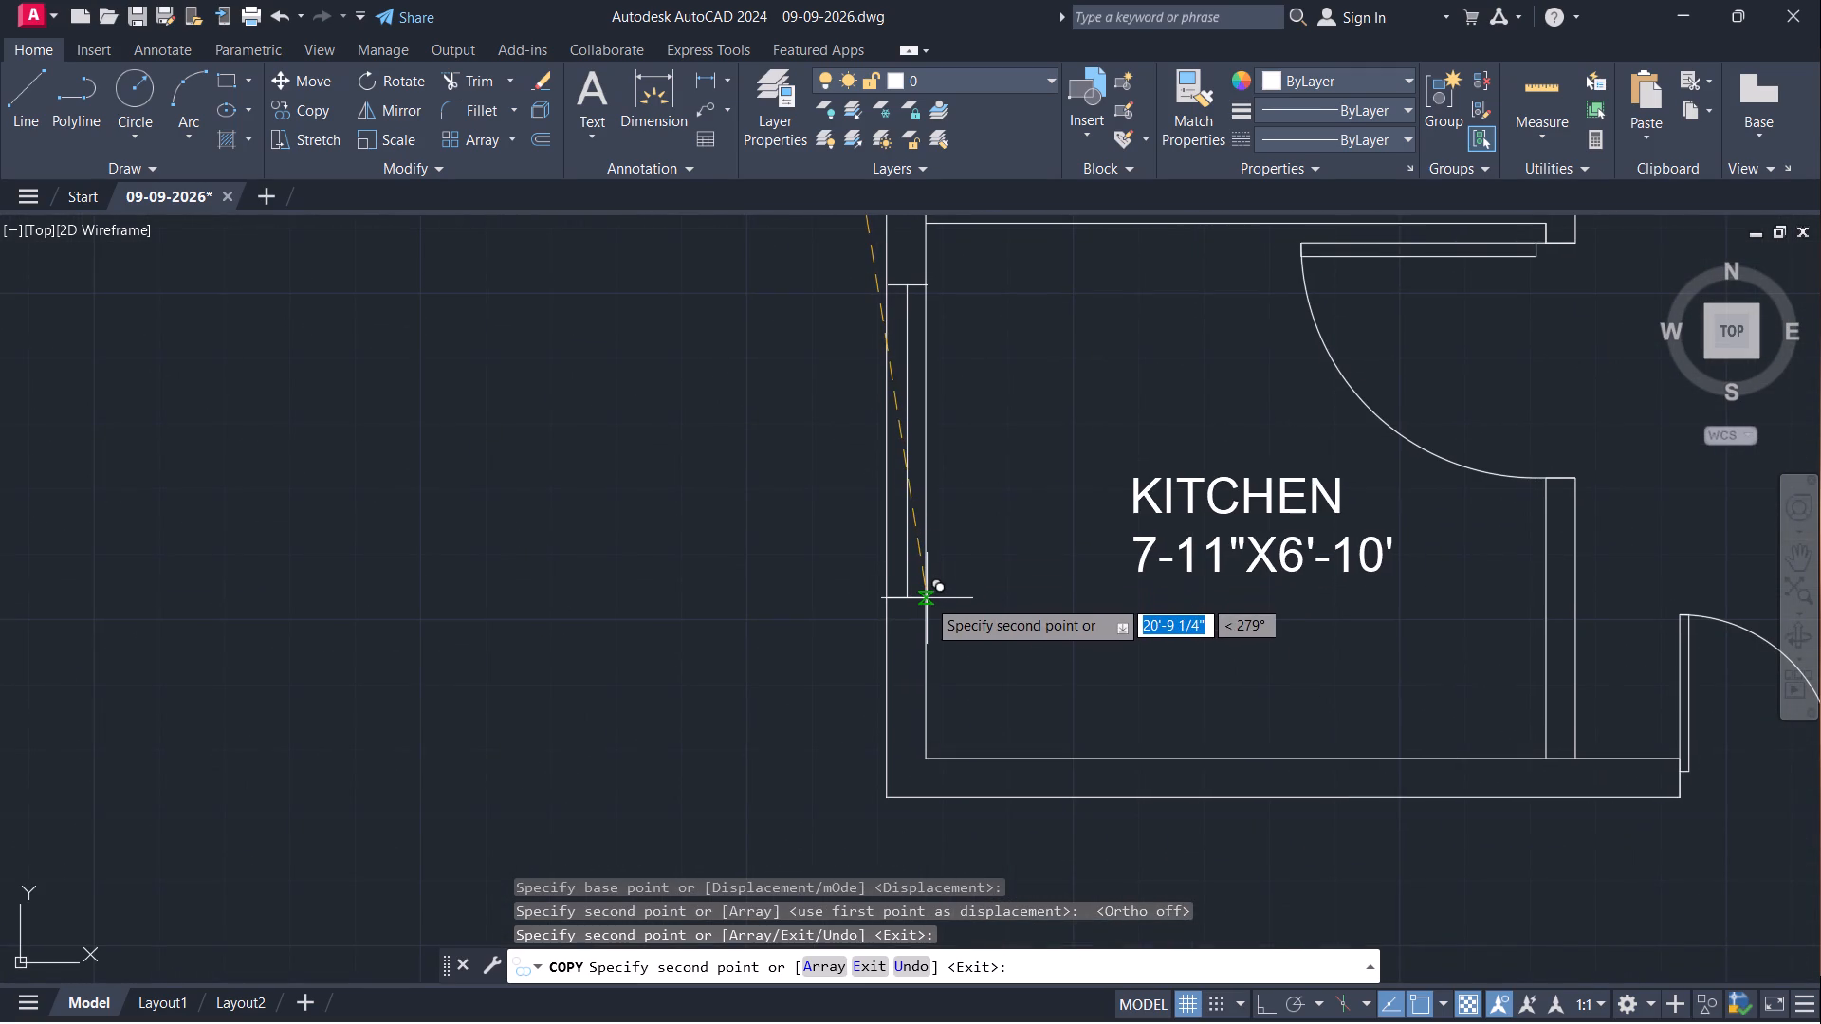
pyautogui.click(927, 598)
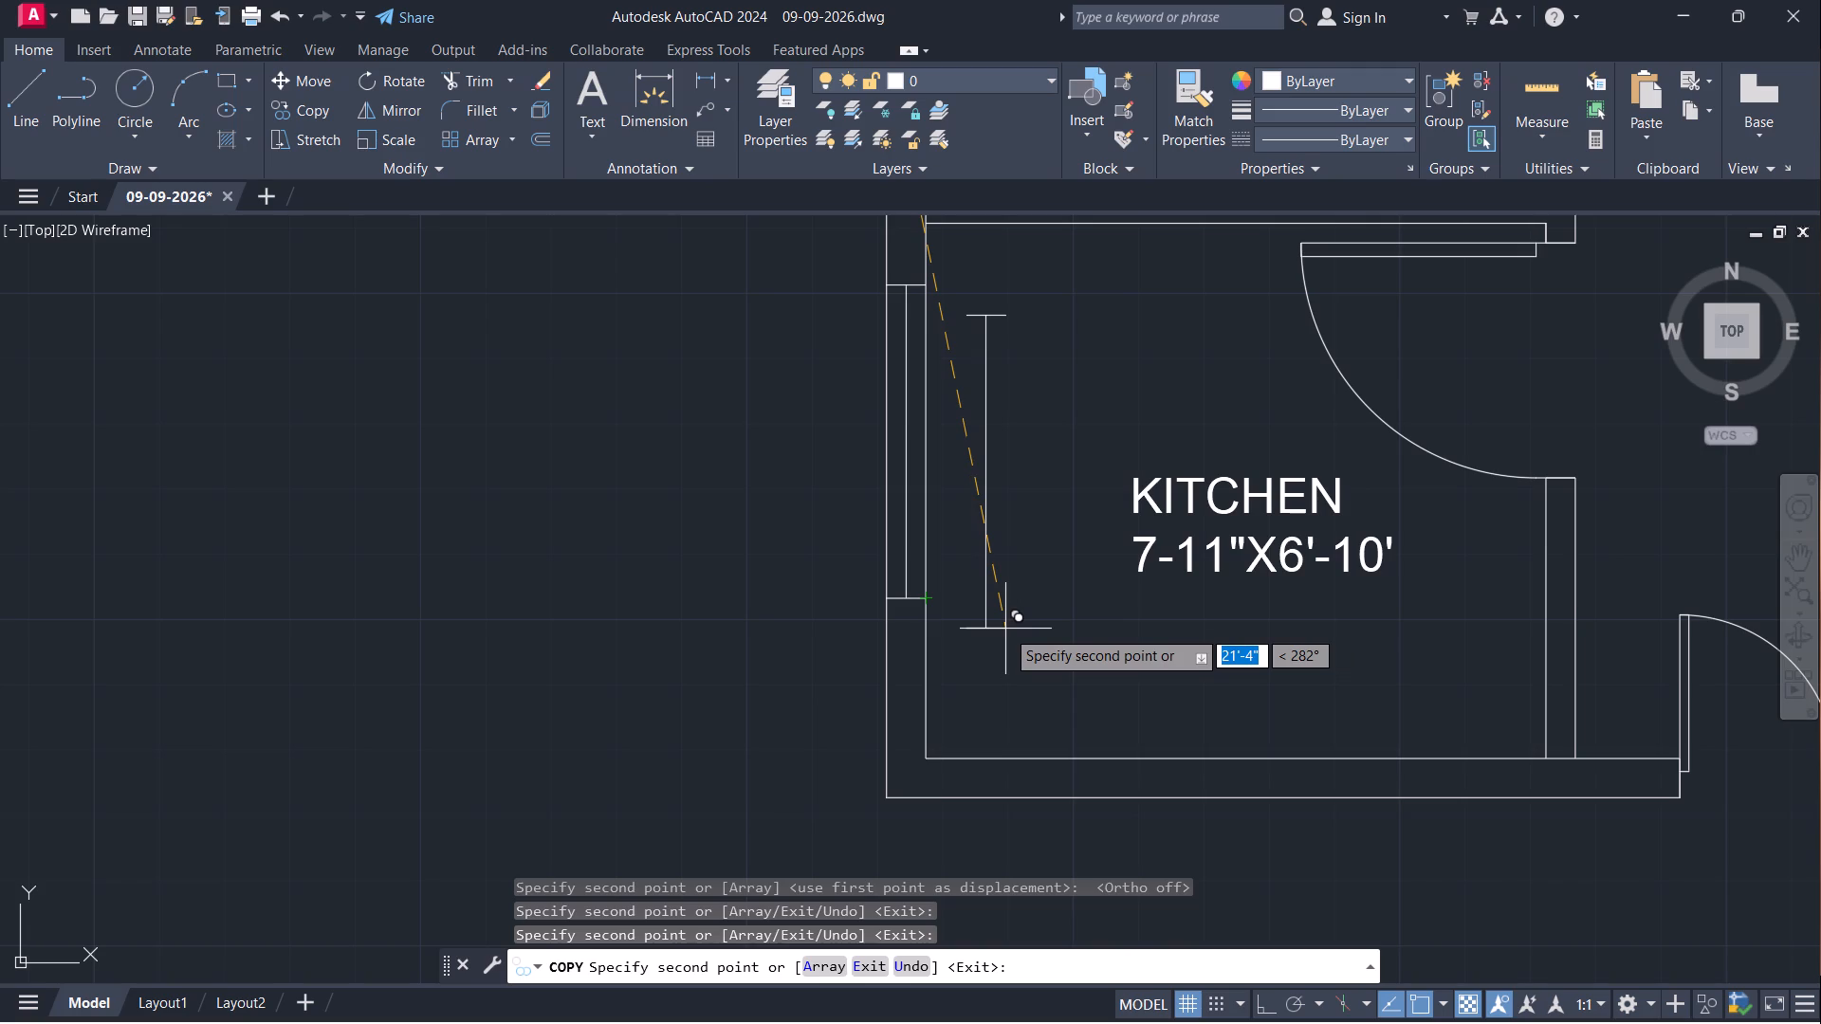
# Place another copy of the longer vertical window in the right outer wall of the upper-right 13'-0"X11'-0" bedroom.
pyautogui.scroll(-3, 981, 633)
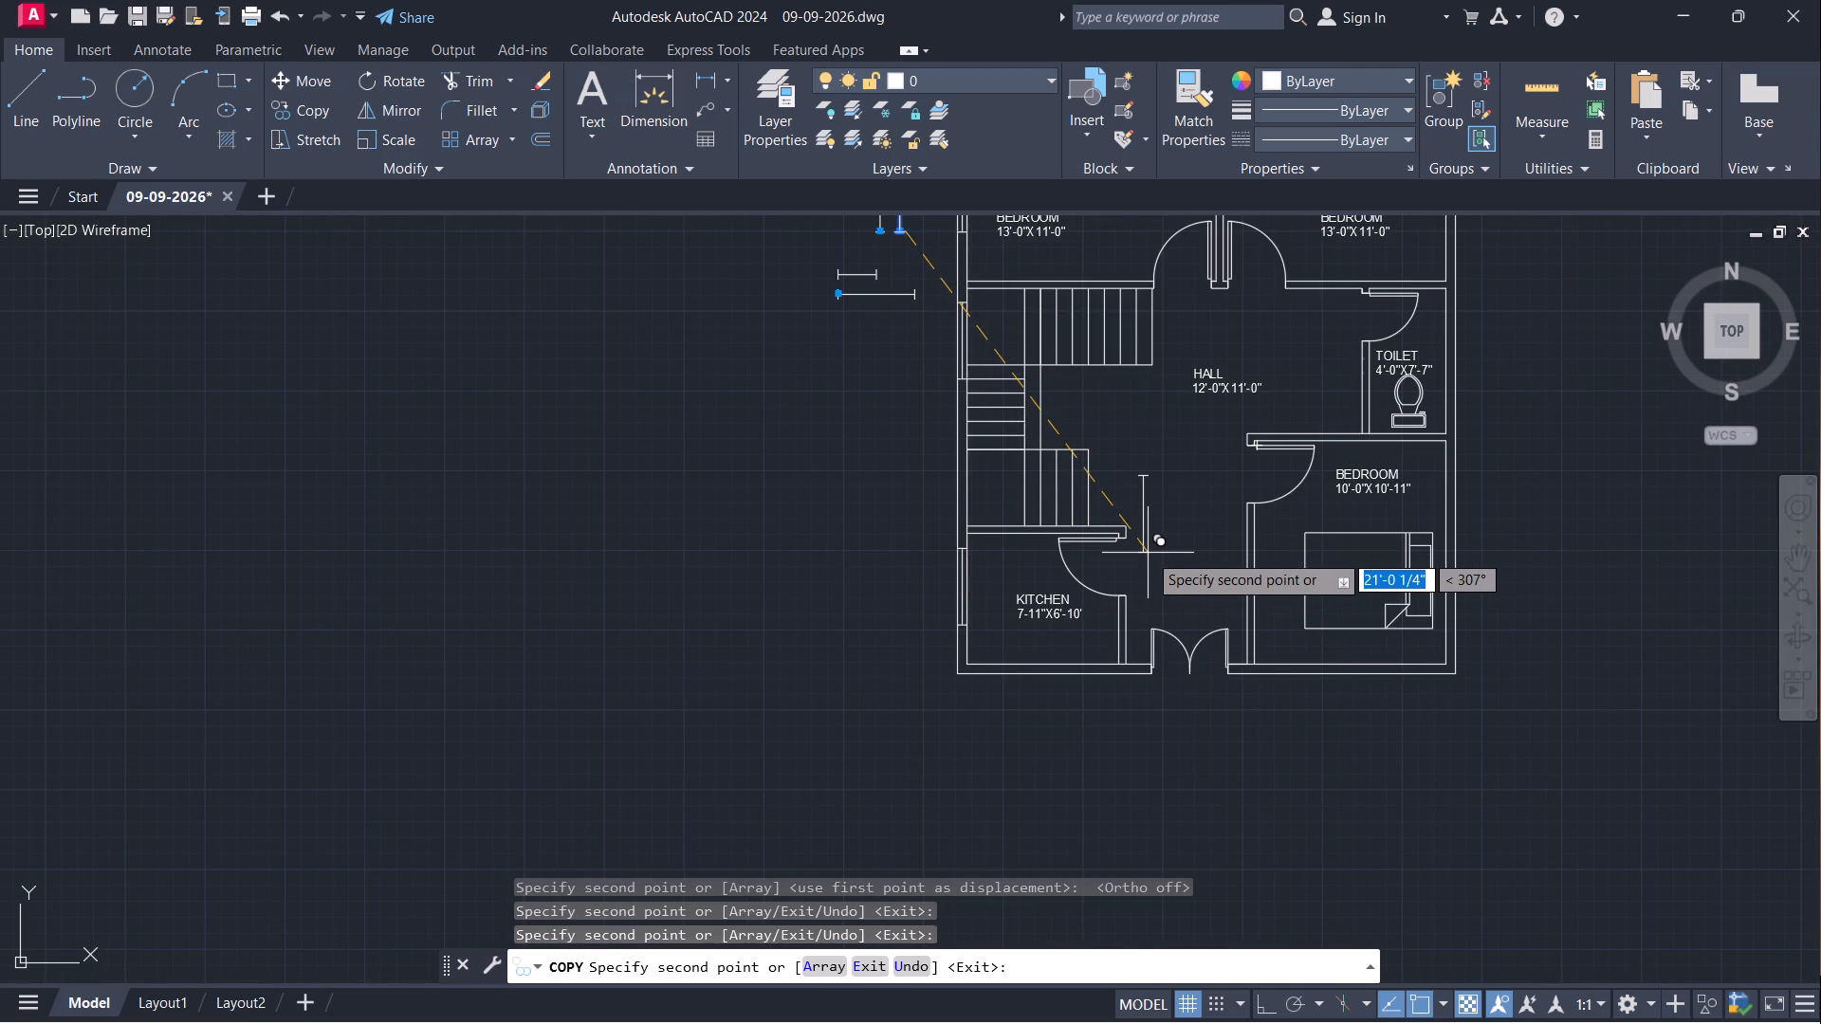
pyautogui.scroll(-2, 1146, 554)
pyautogui.moveTo(1163, 550); pyautogui.dragTo(911, 668, button='middle')
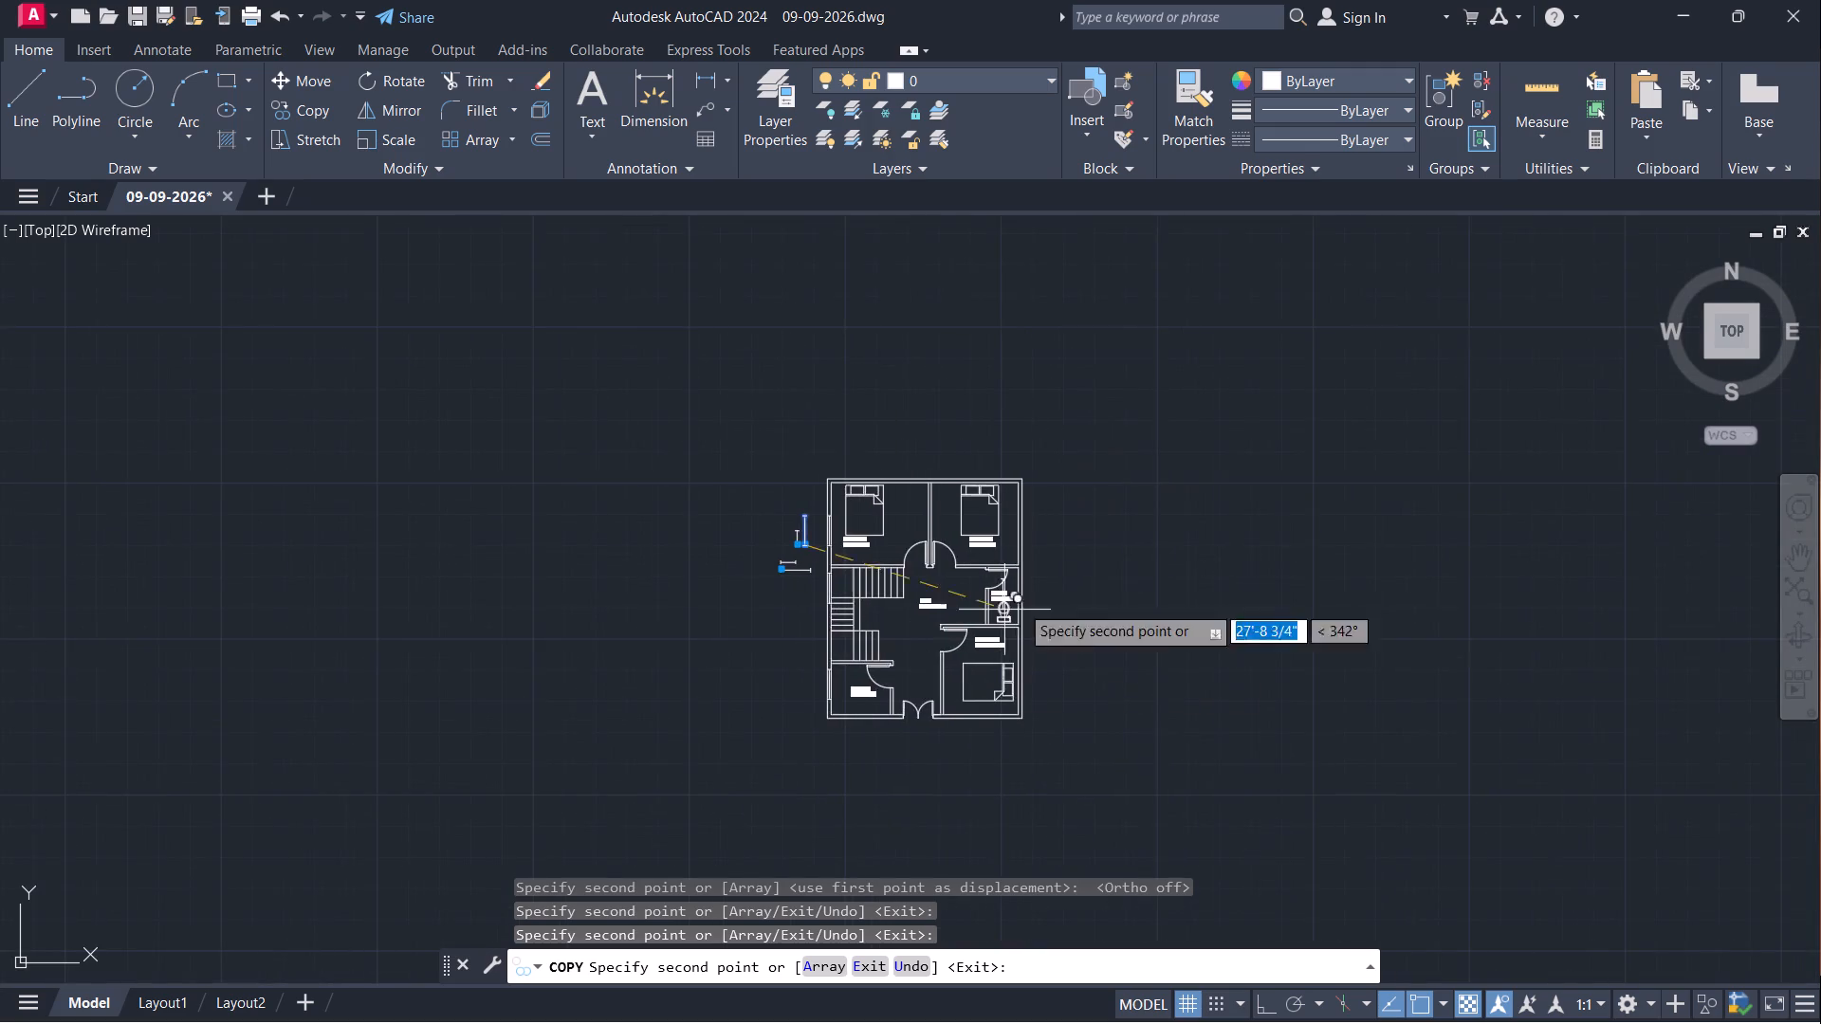
pyautogui.scroll(4, 1036, 554)
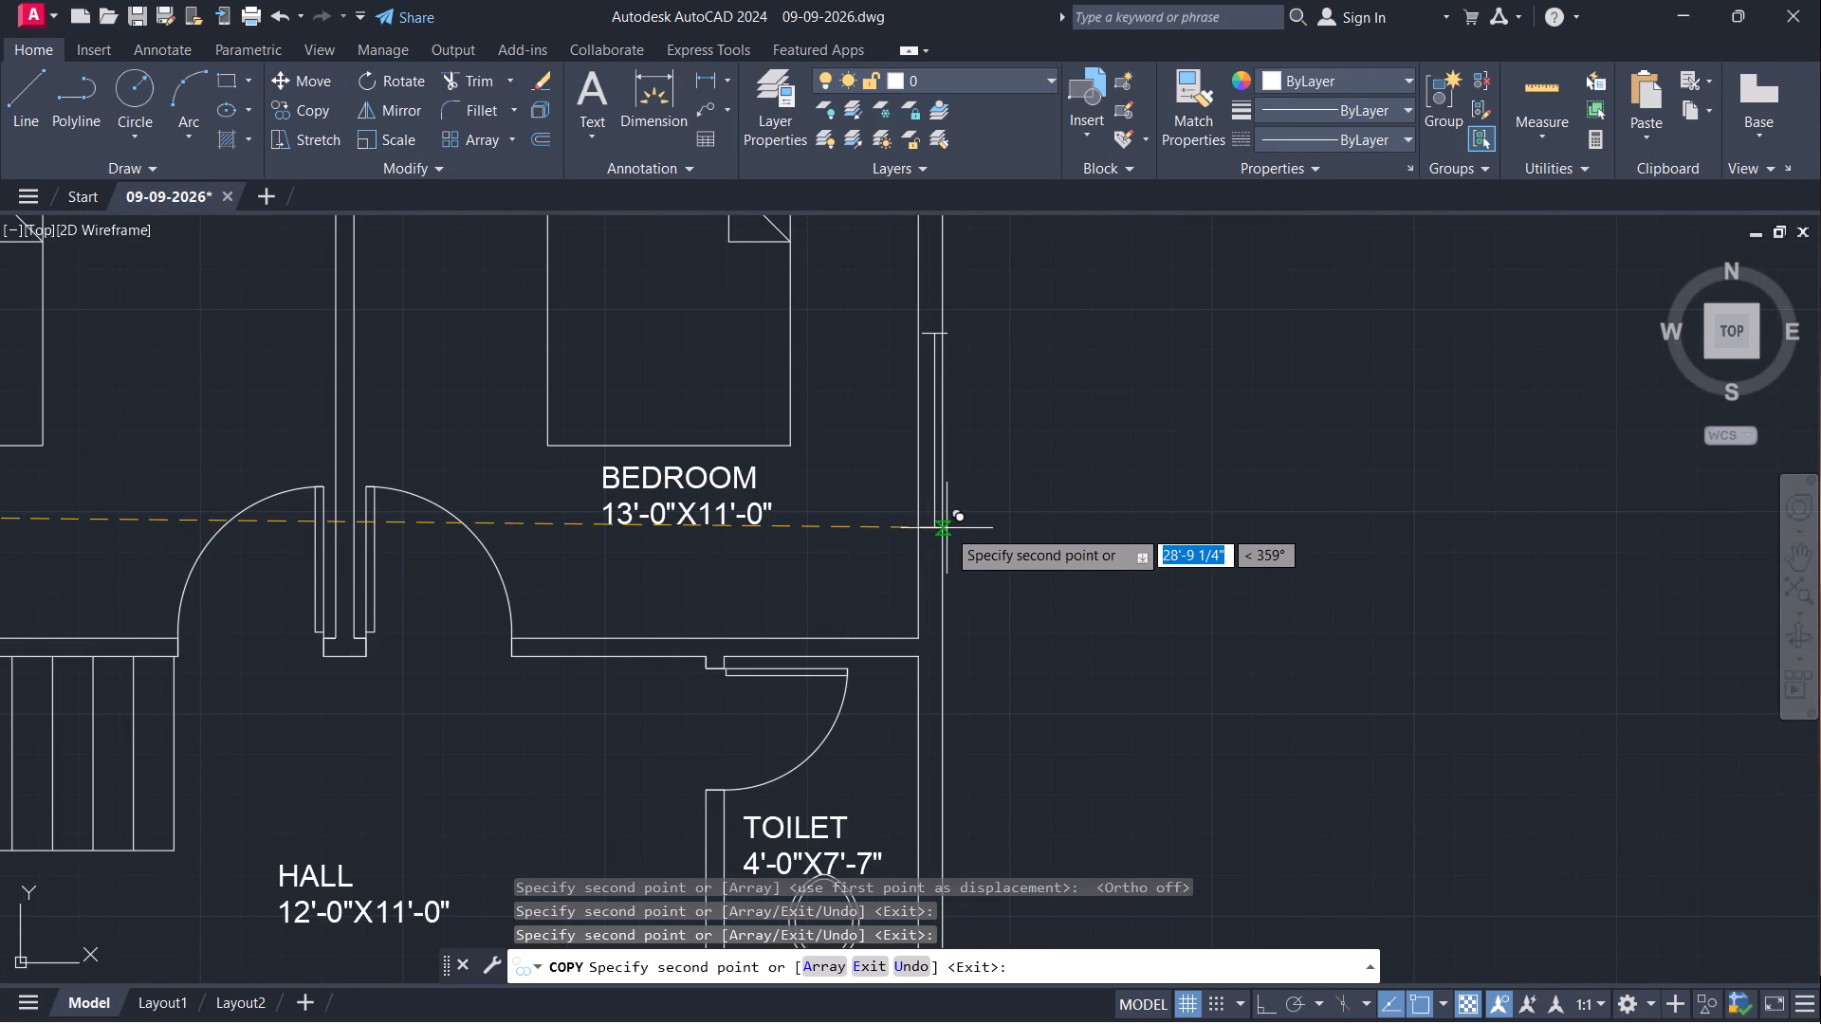
pyautogui.click(943, 530)
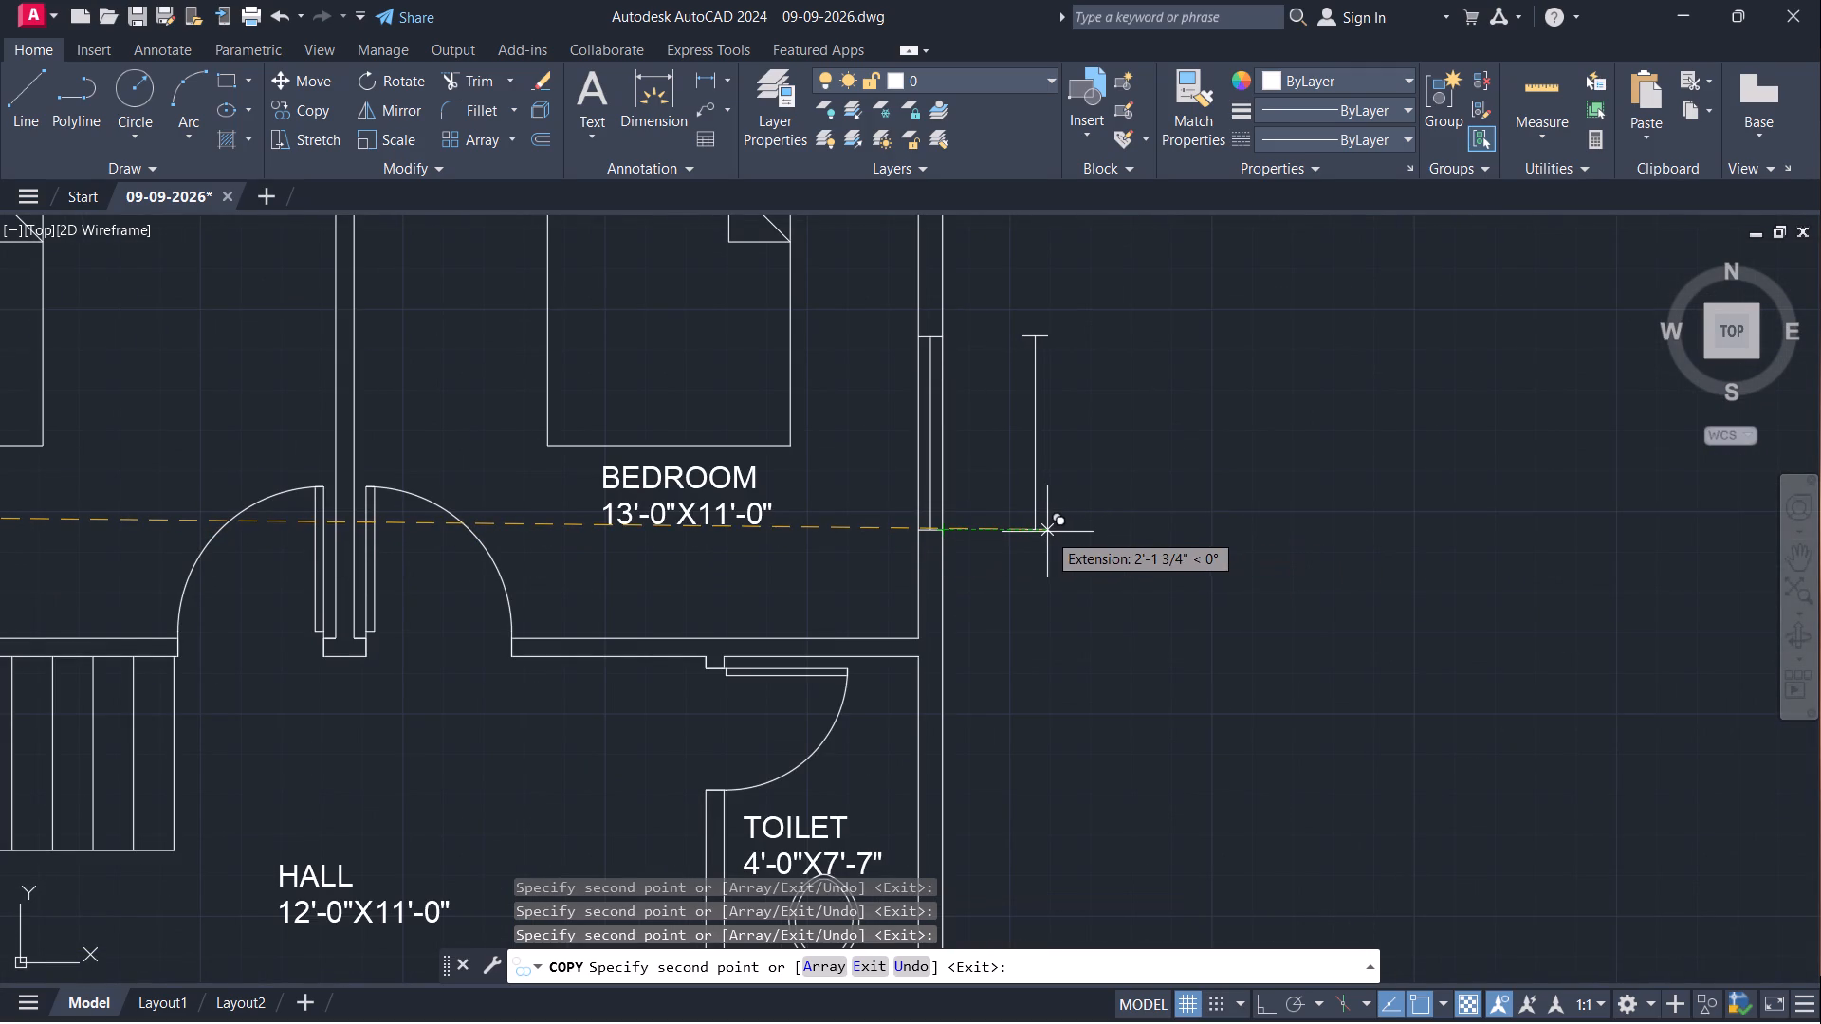
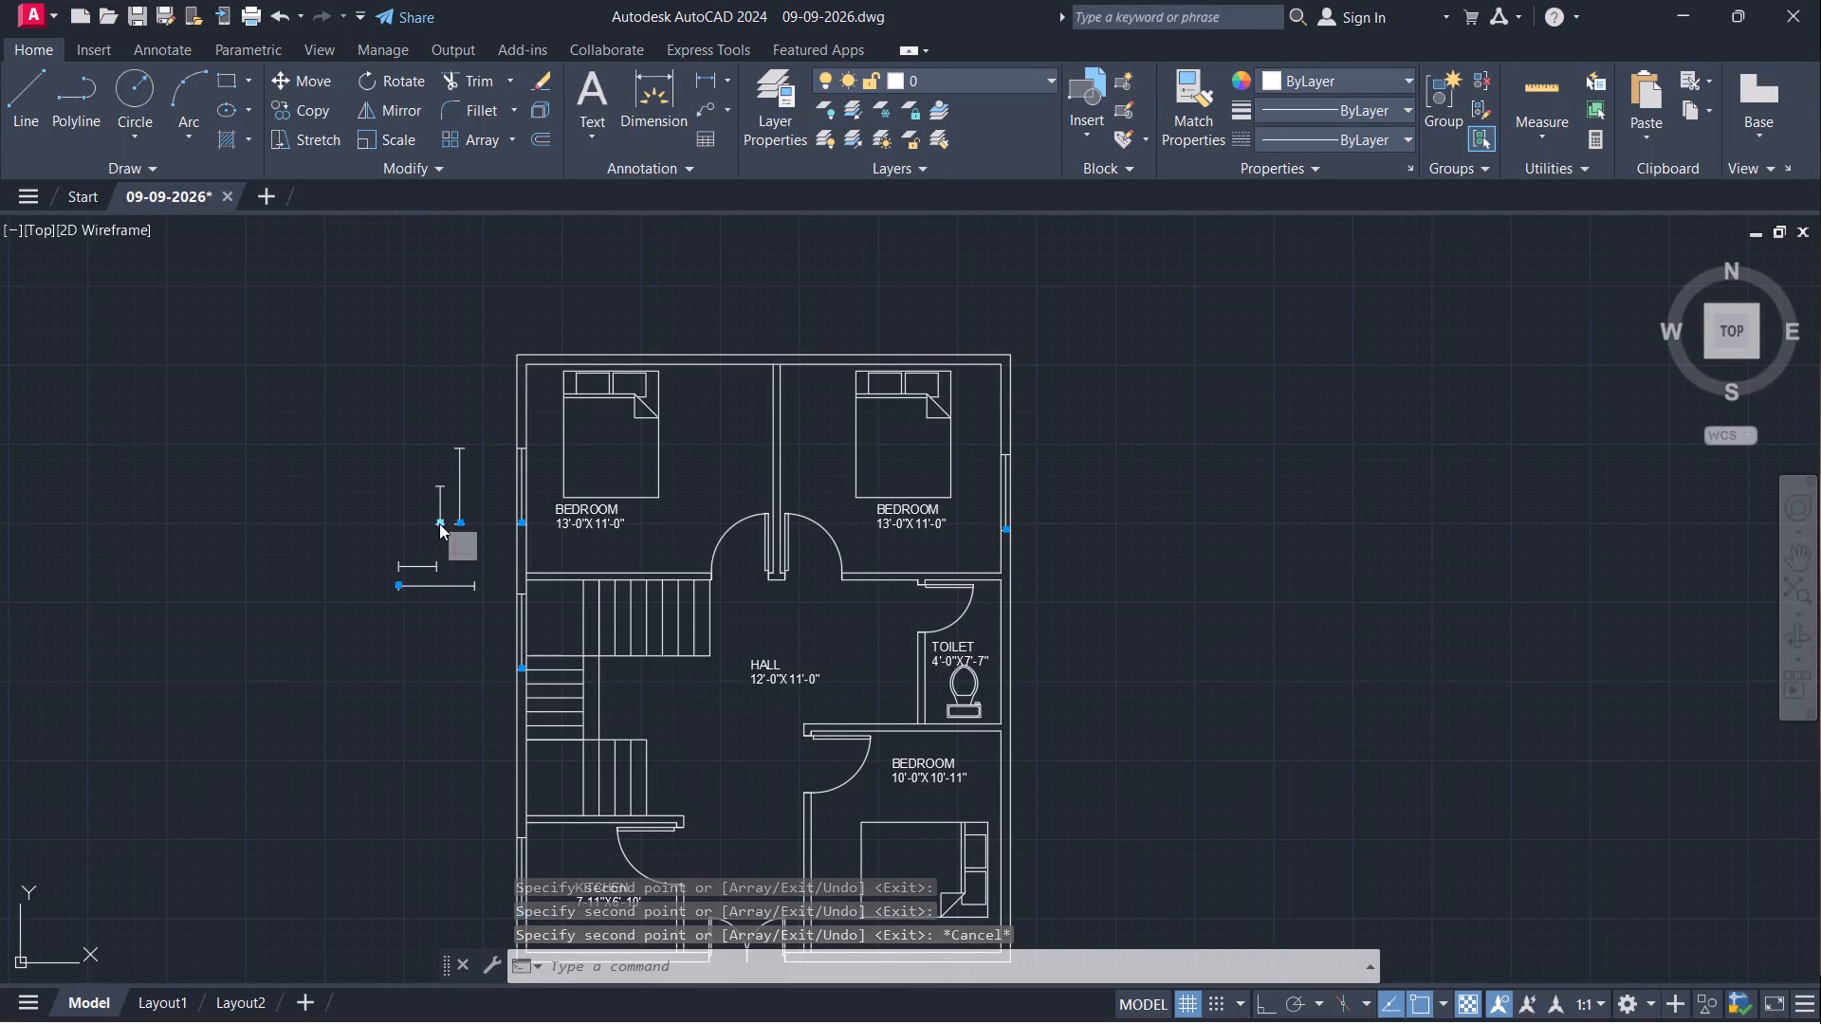
# Copy the short vertical window symbol from beside the plan into the toilet's outer wall, next to the toilet fixture.
pyautogui.click(441, 495)
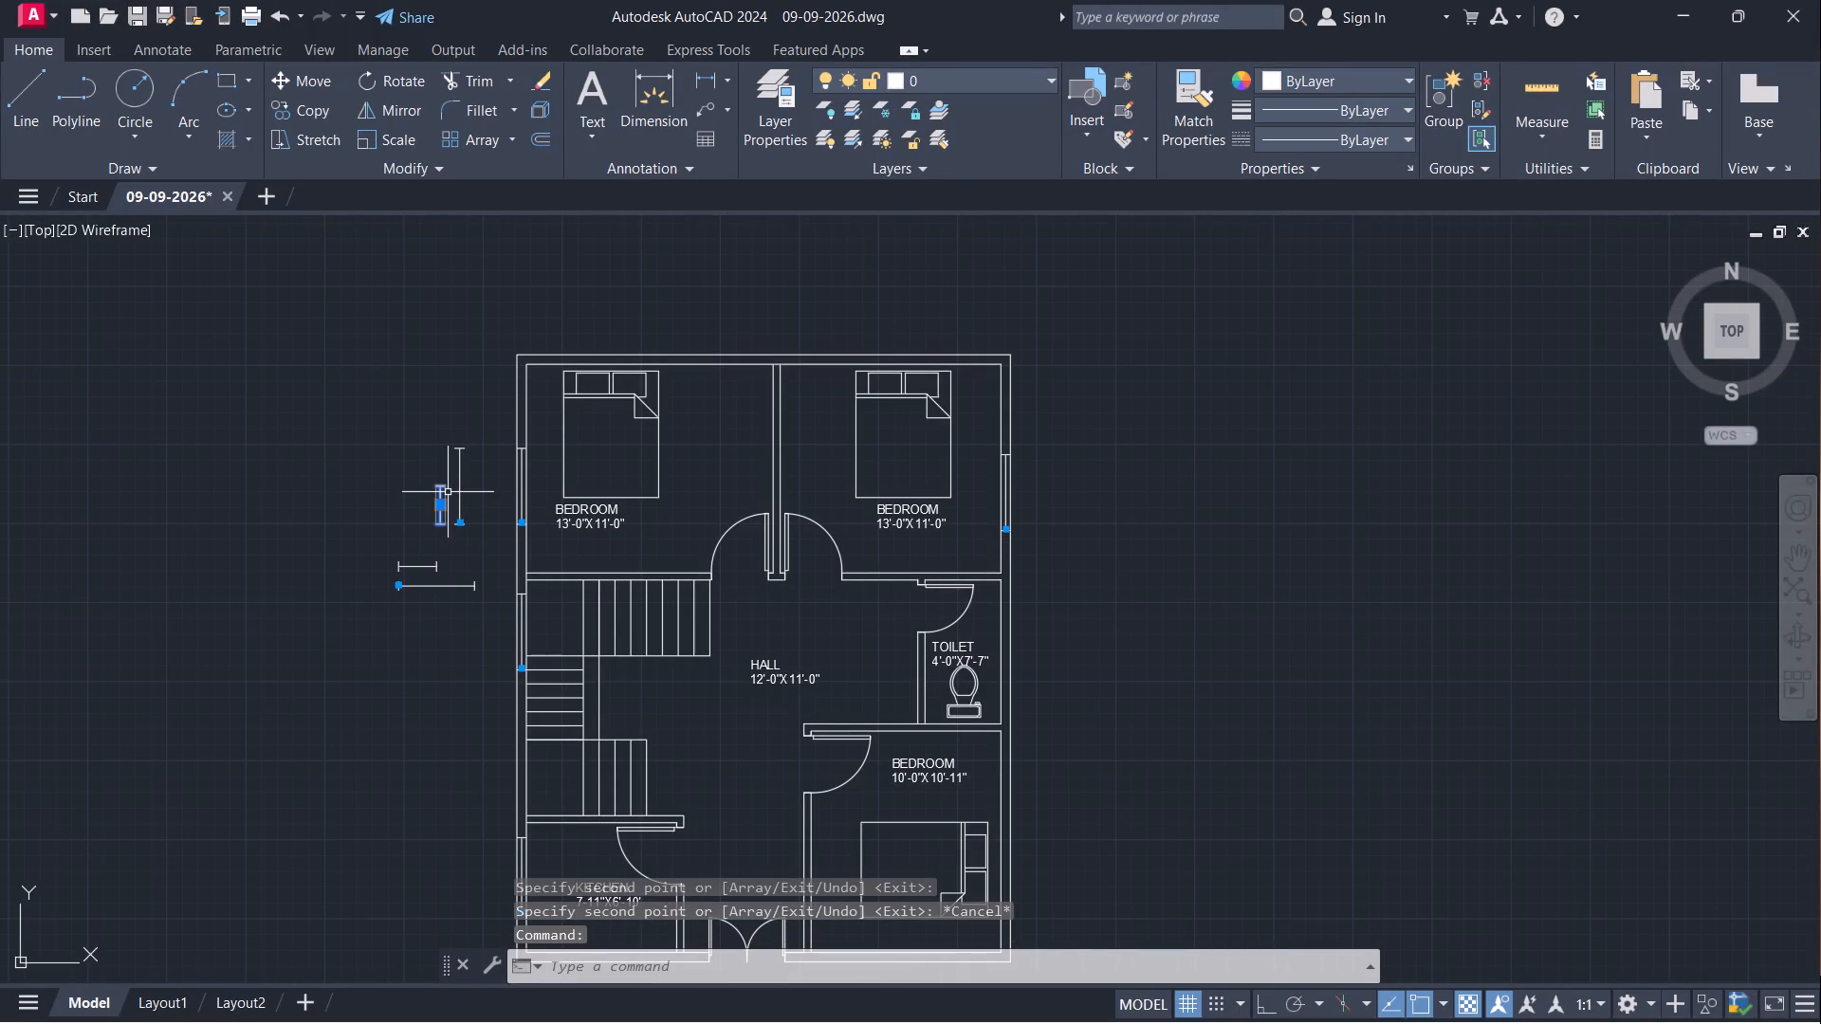
pyautogui.write('CO')
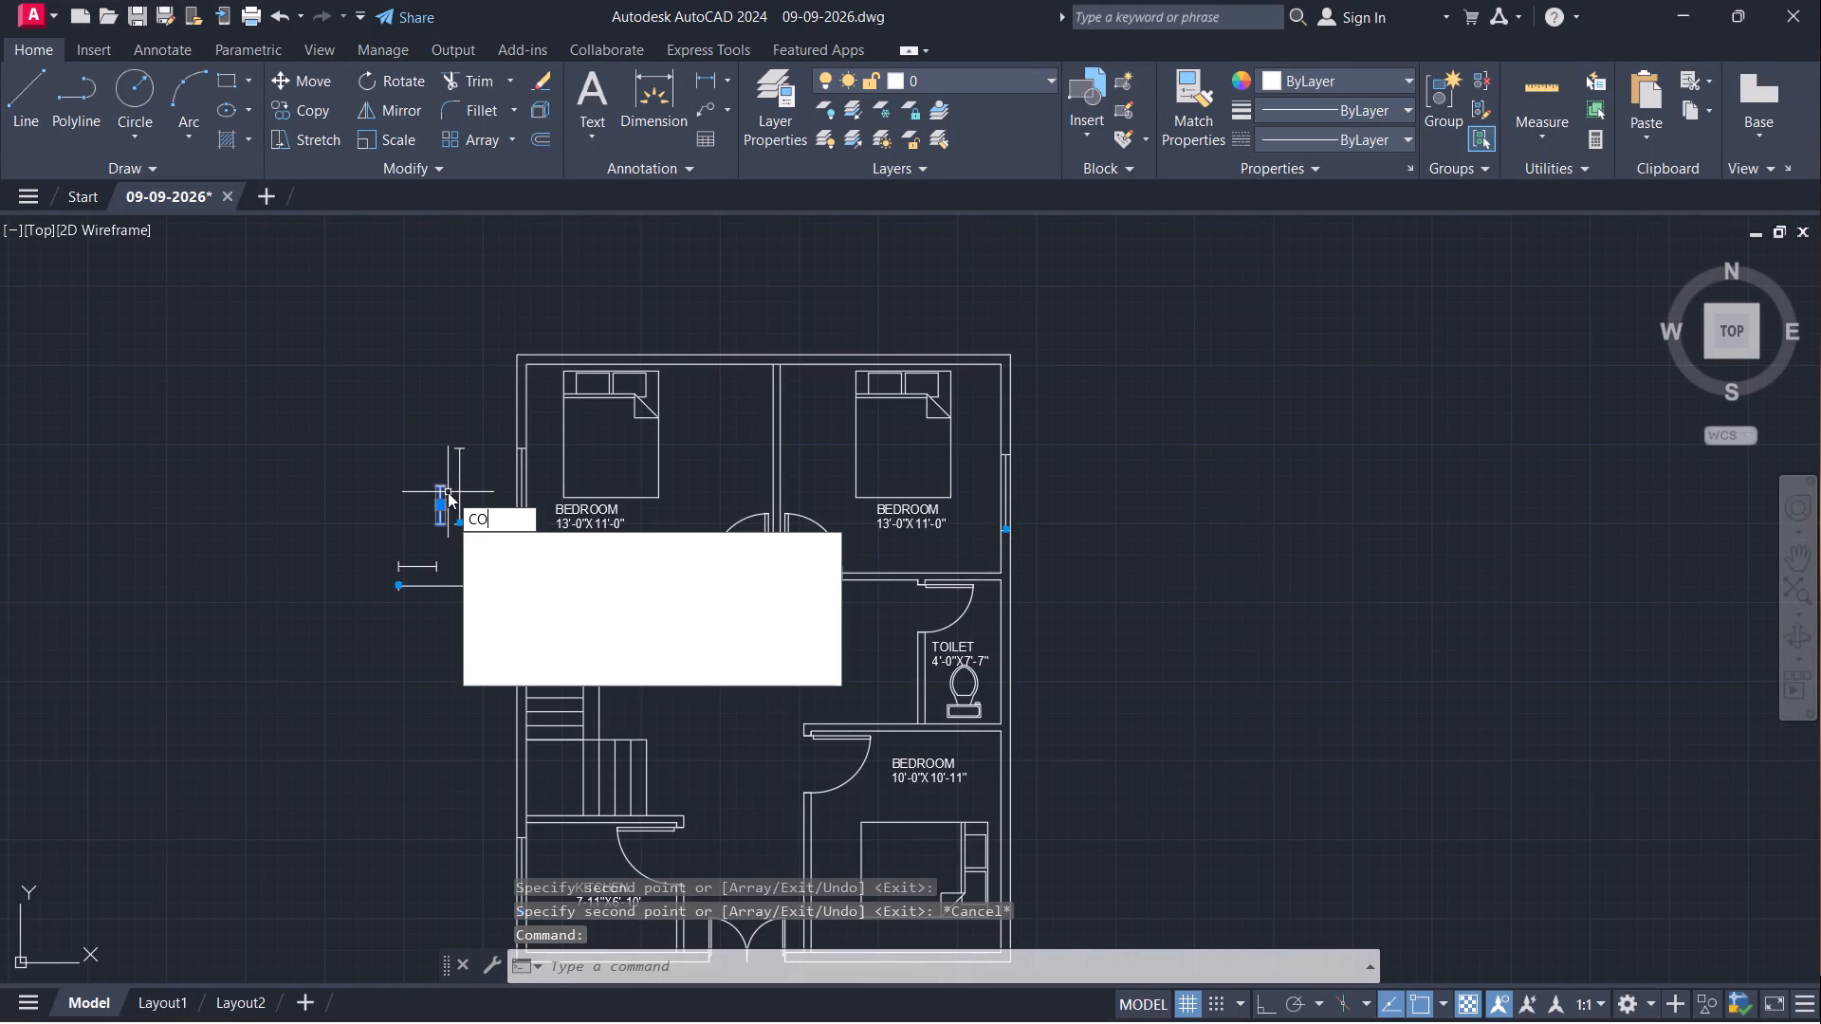
pyautogui.press('Return')
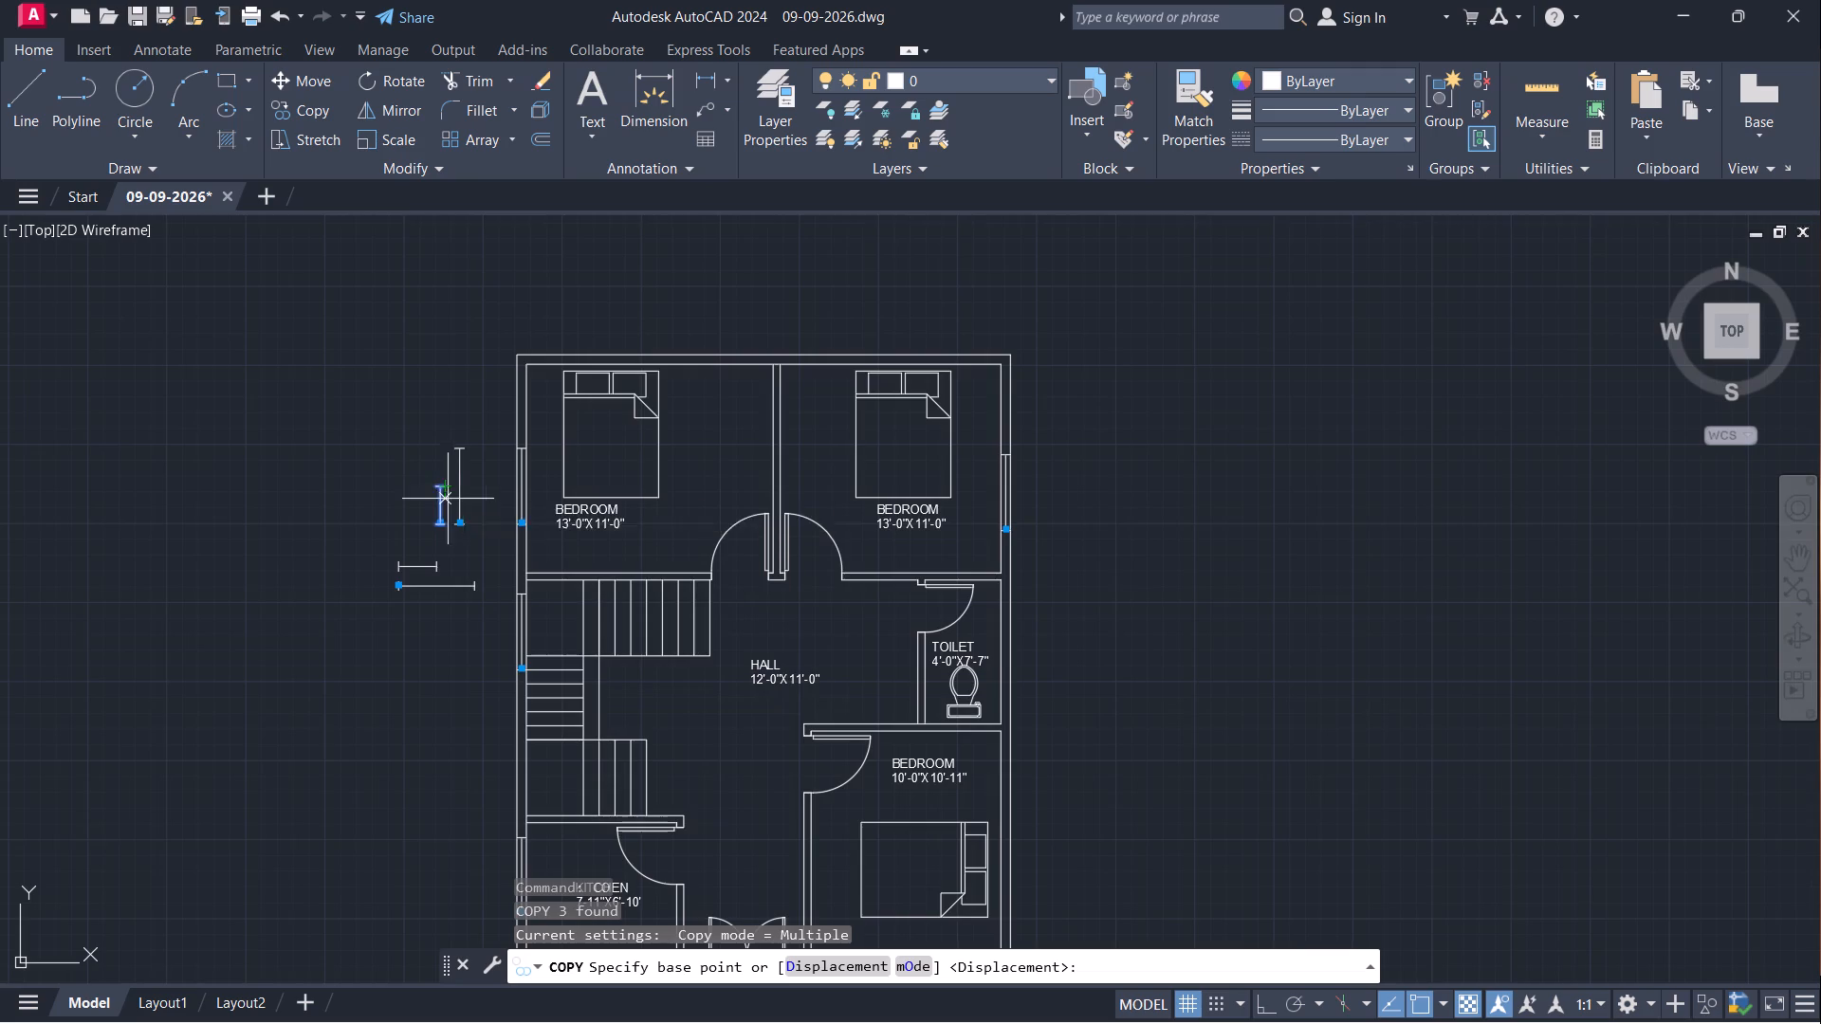
pyautogui.scroll(5, 448, 519)
pyautogui.click(400, 567)
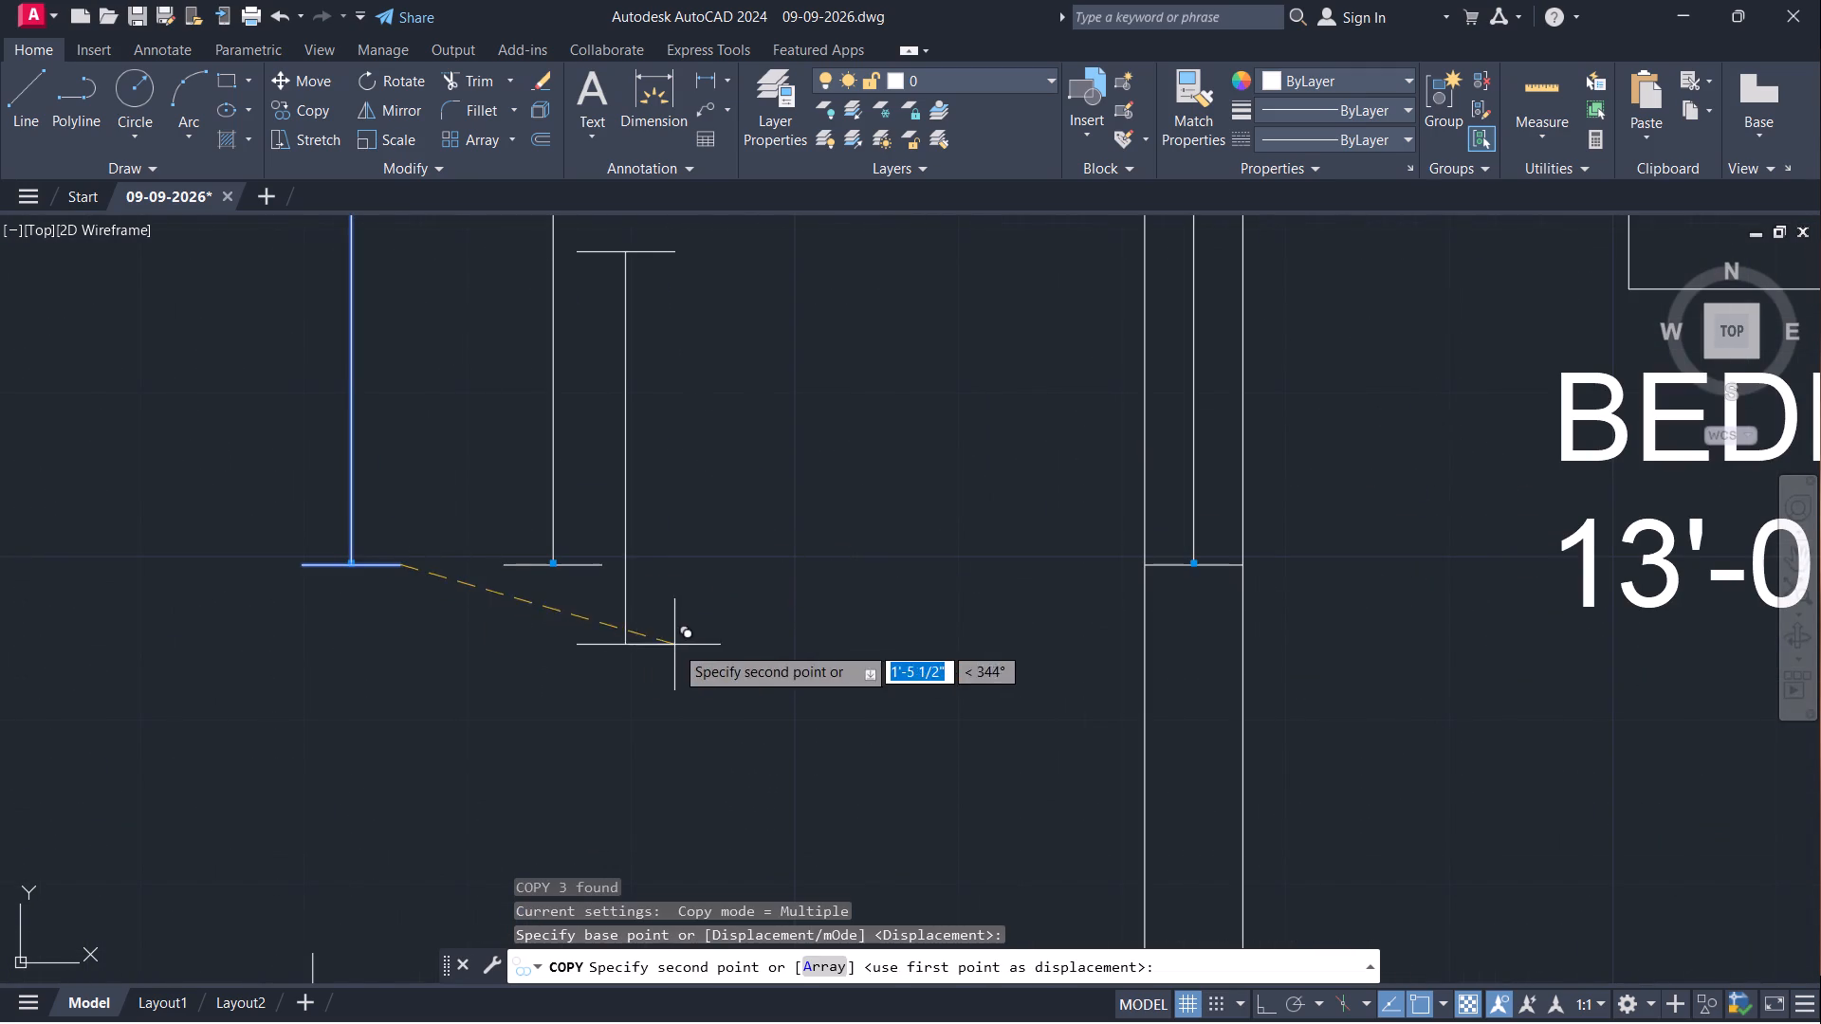
pyautogui.scroll(-6, 550, 645)
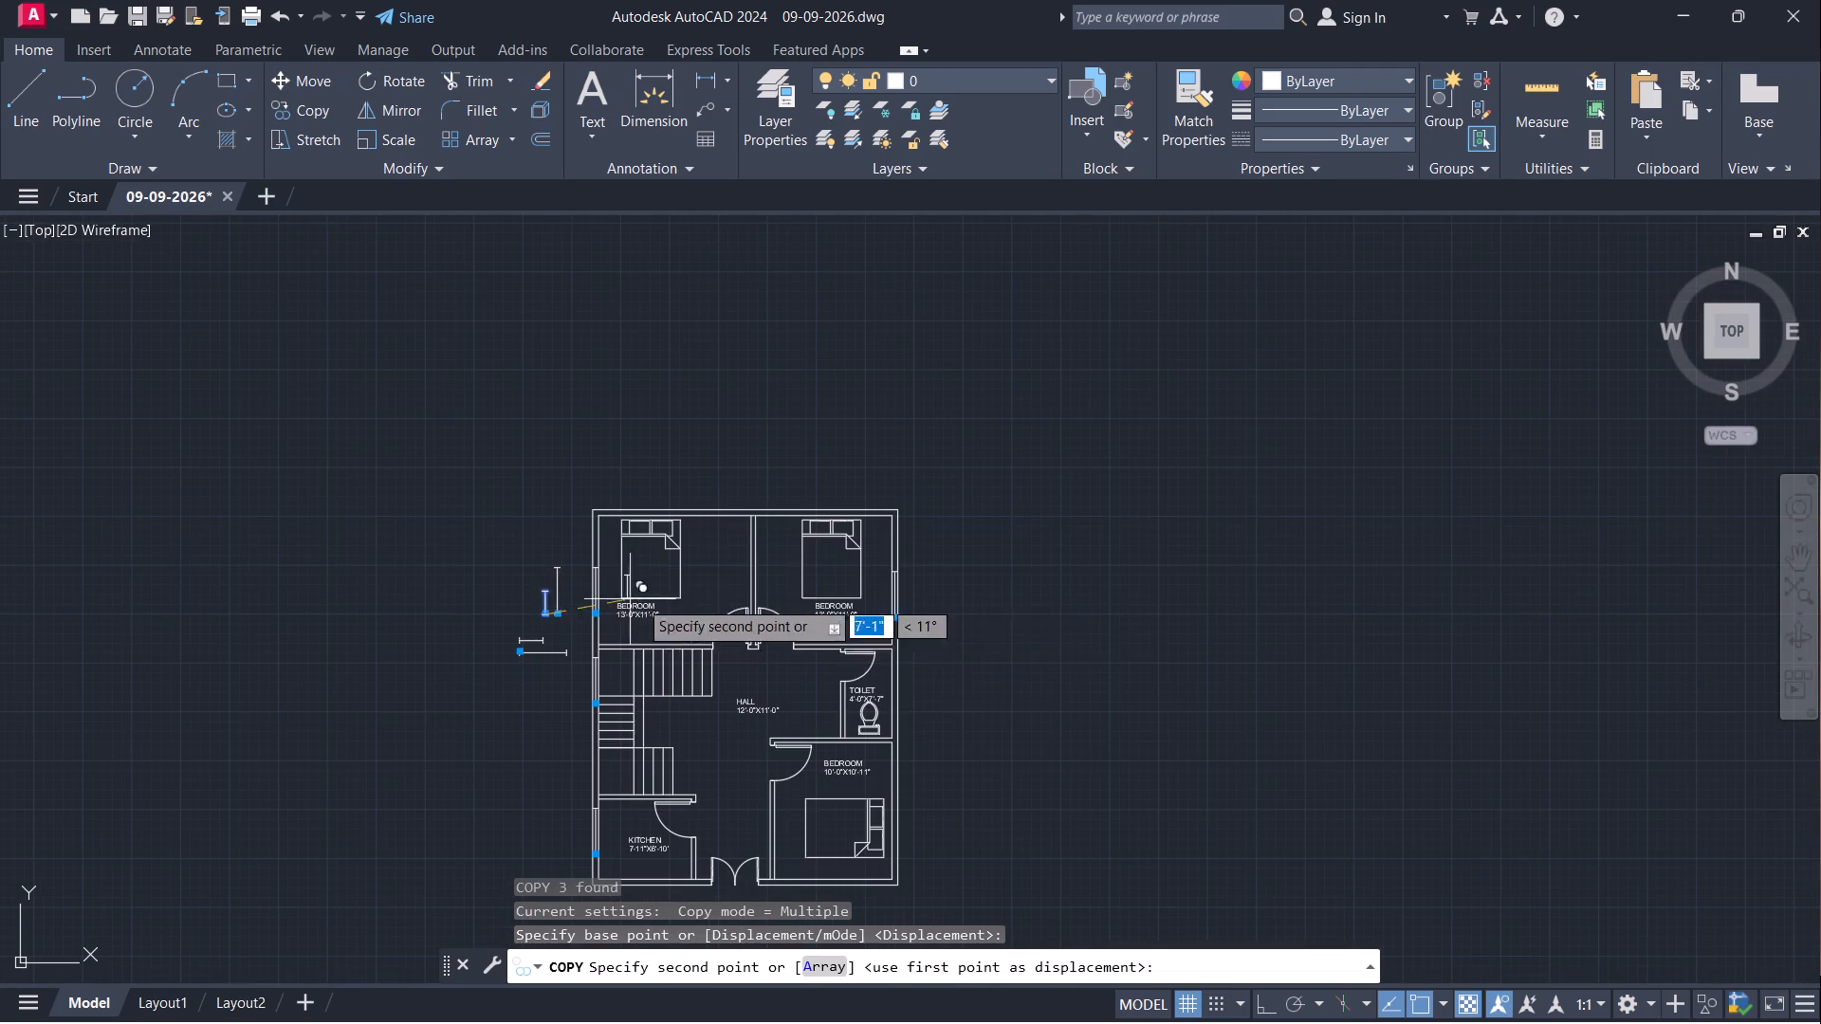
pyautogui.scroll(4, 892, 725)
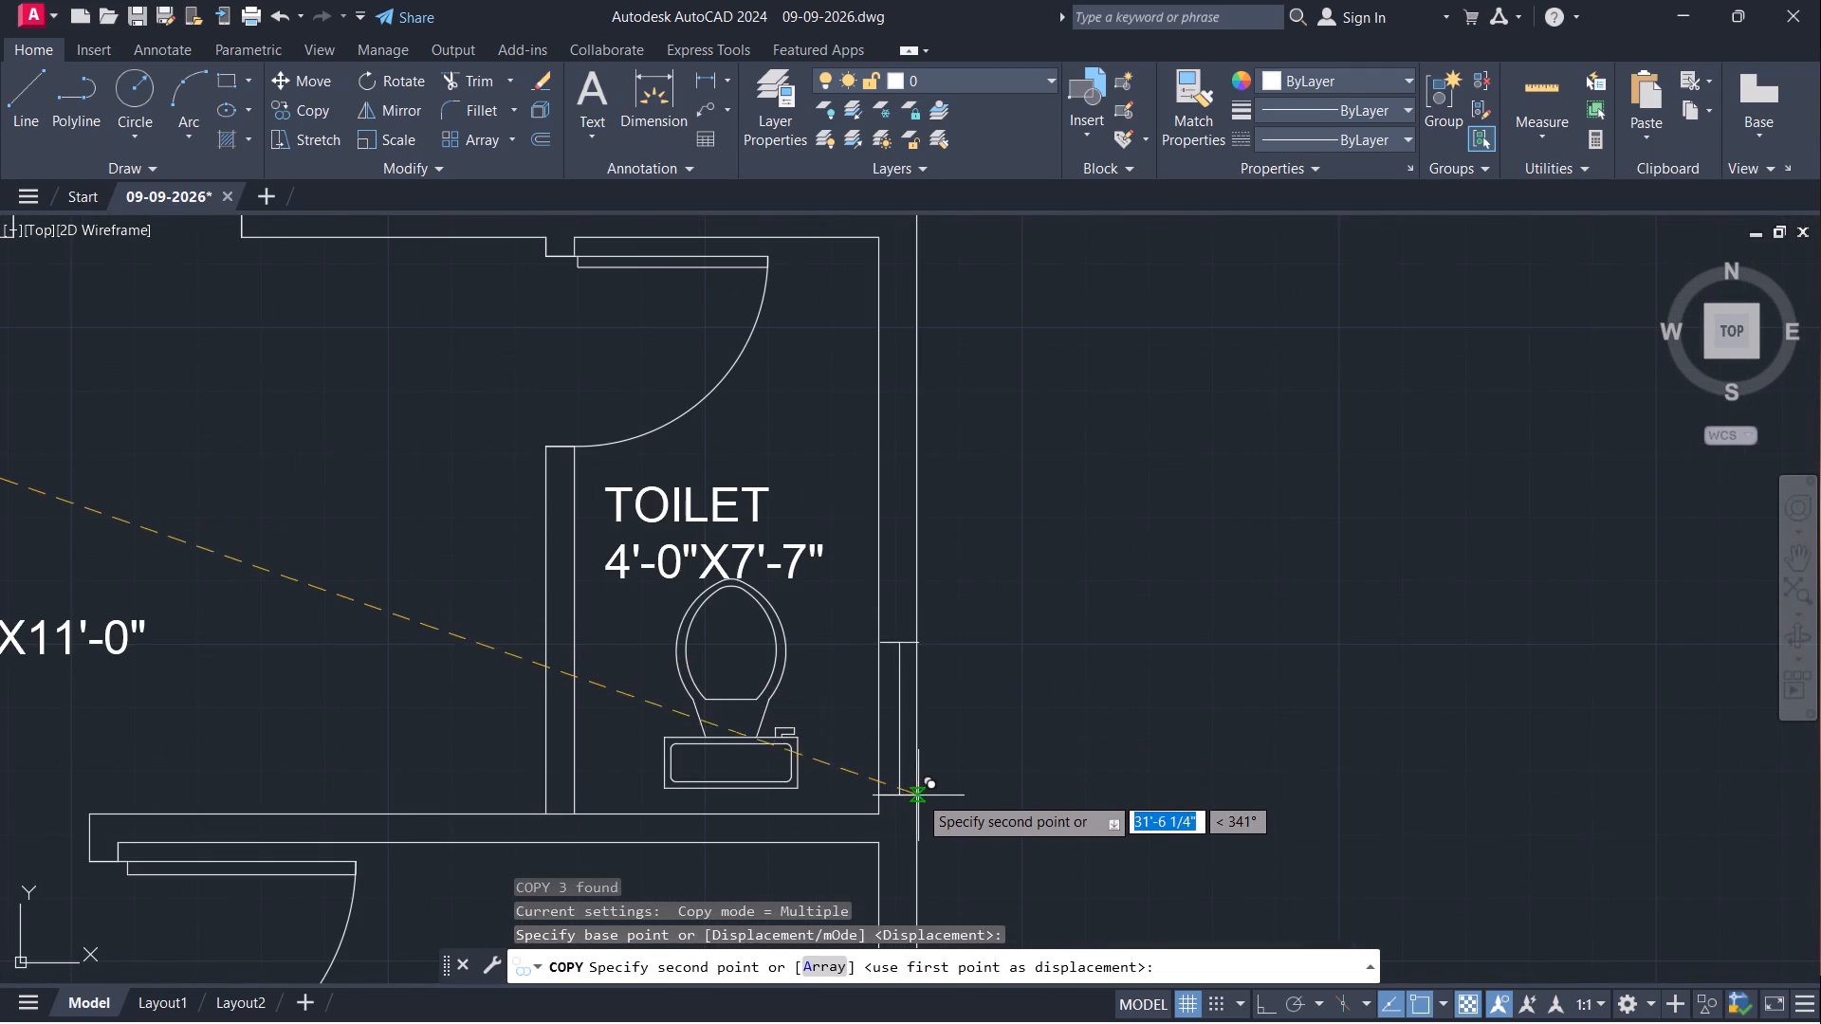
pyautogui.click(919, 783)
pyautogui.scroll(-2, 1119, 587)
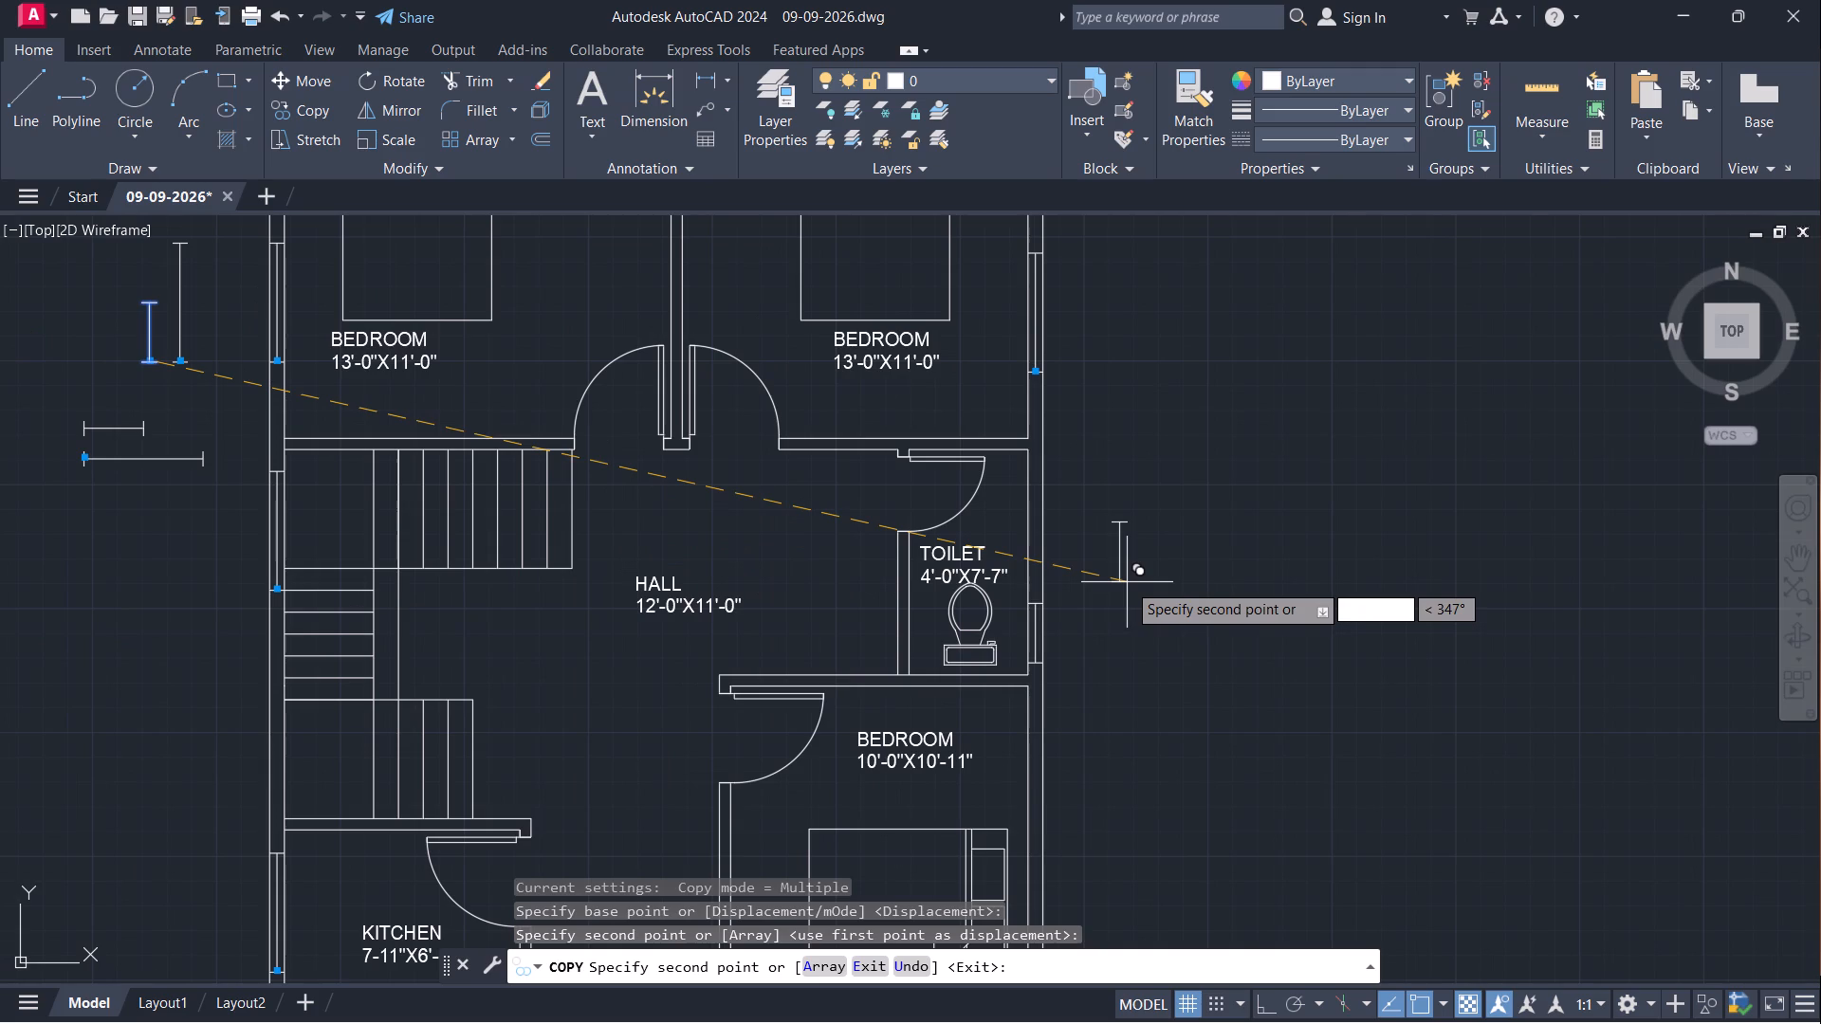
pyautogui.press('Escape')
# Copy the short horizontal window symbol from beside the plan into the kitchen's lower outer wall.
pyautogui.scroll(-2, 1123, 585)
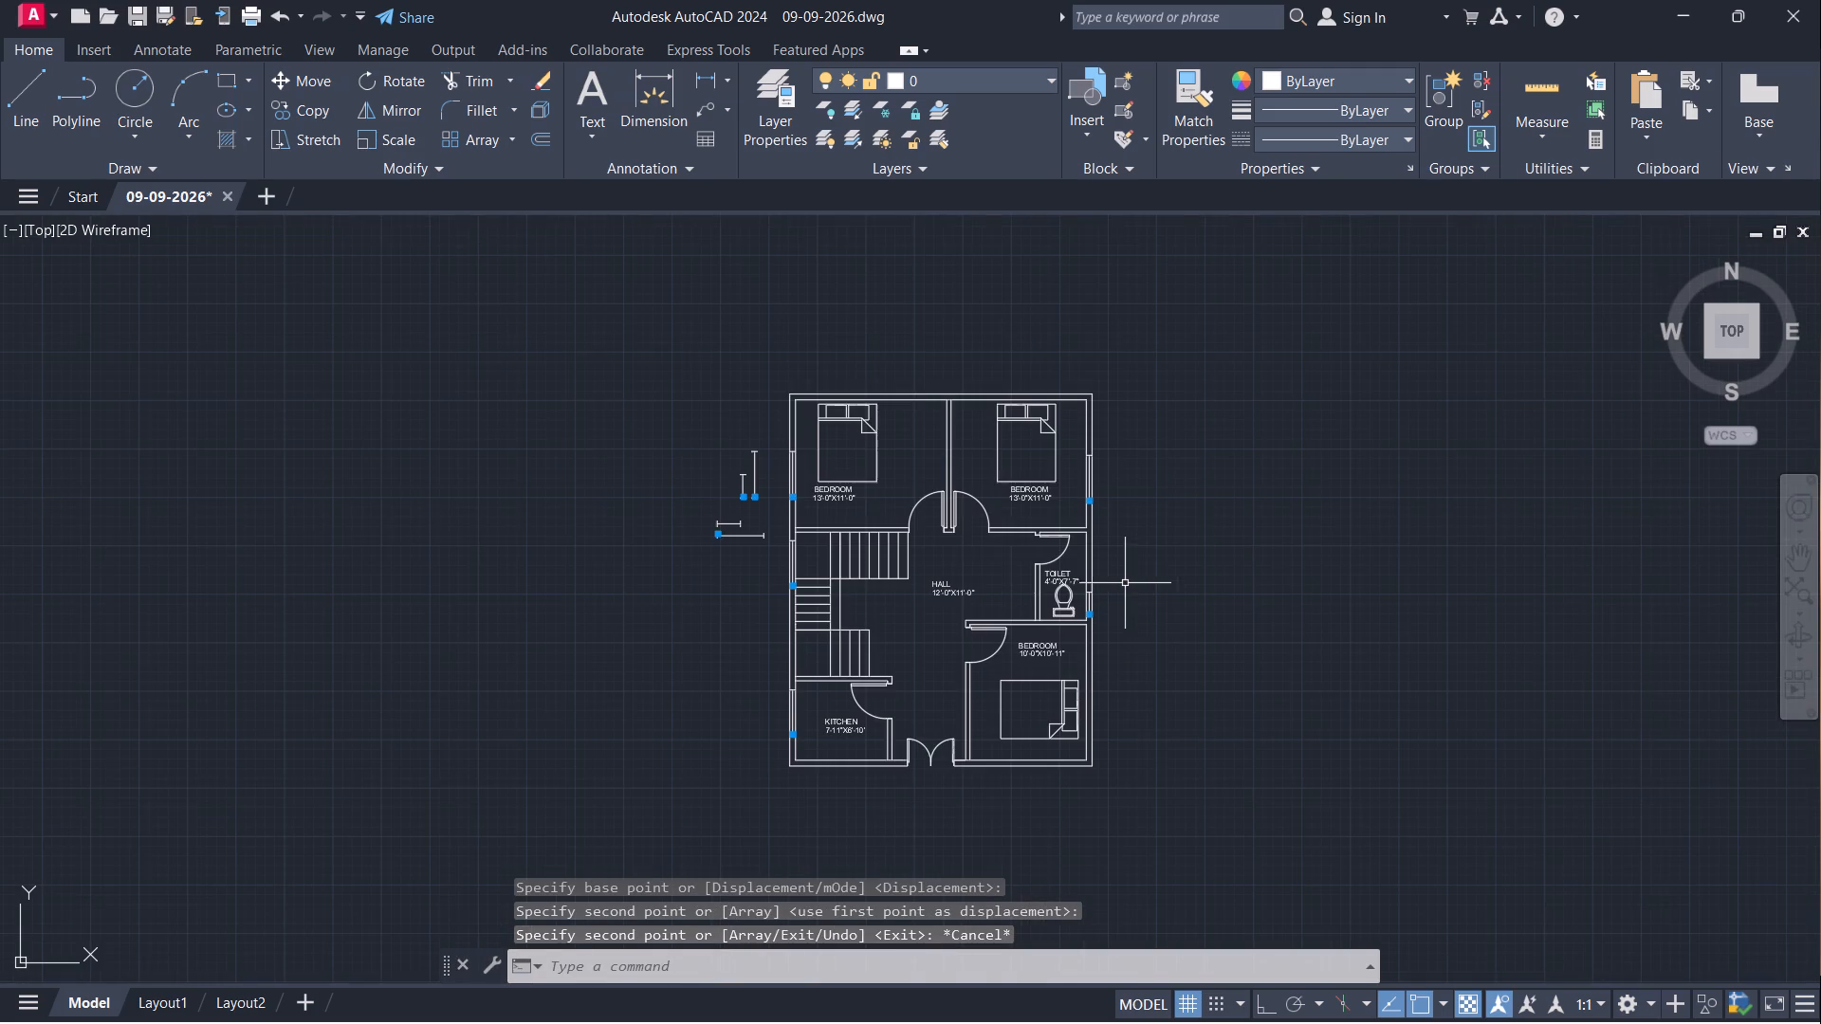
pyautogui.scroll(3, 730, 521)
pyautogui.click(731, 533)
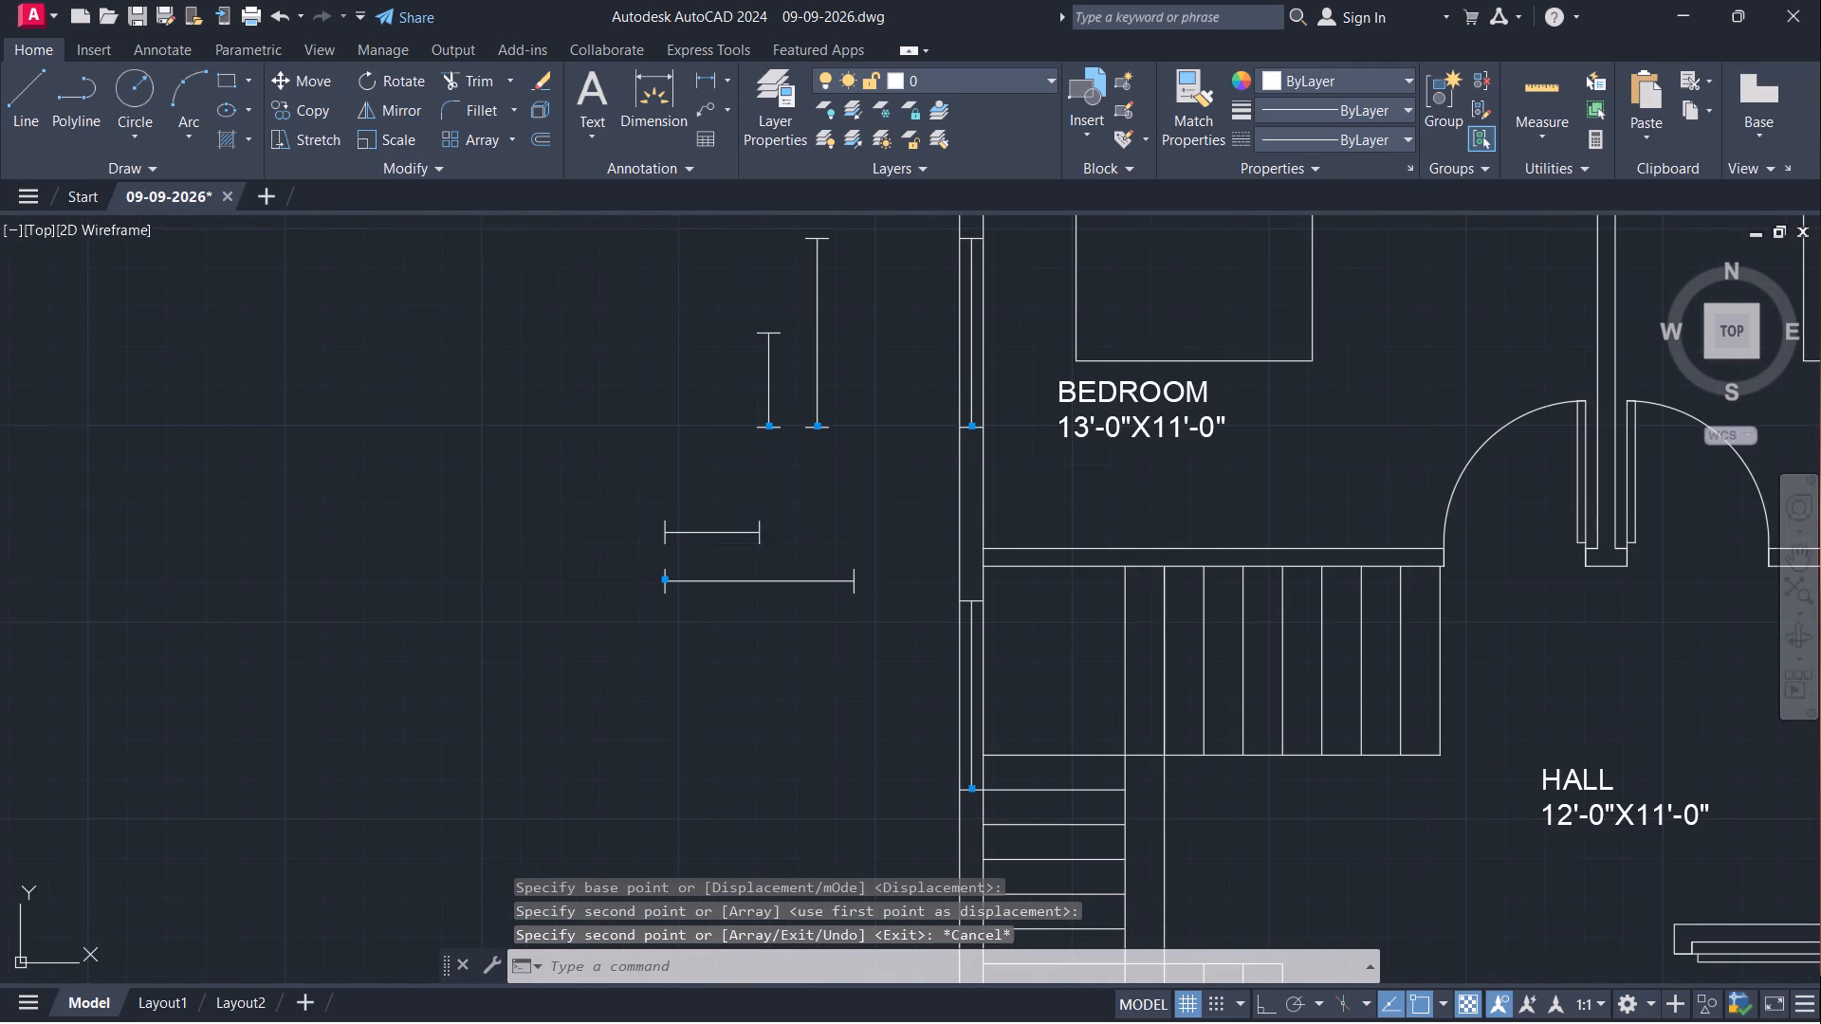
pyautogui.press('c')
pyautogui.press('o')
pyautogui.press('Return')
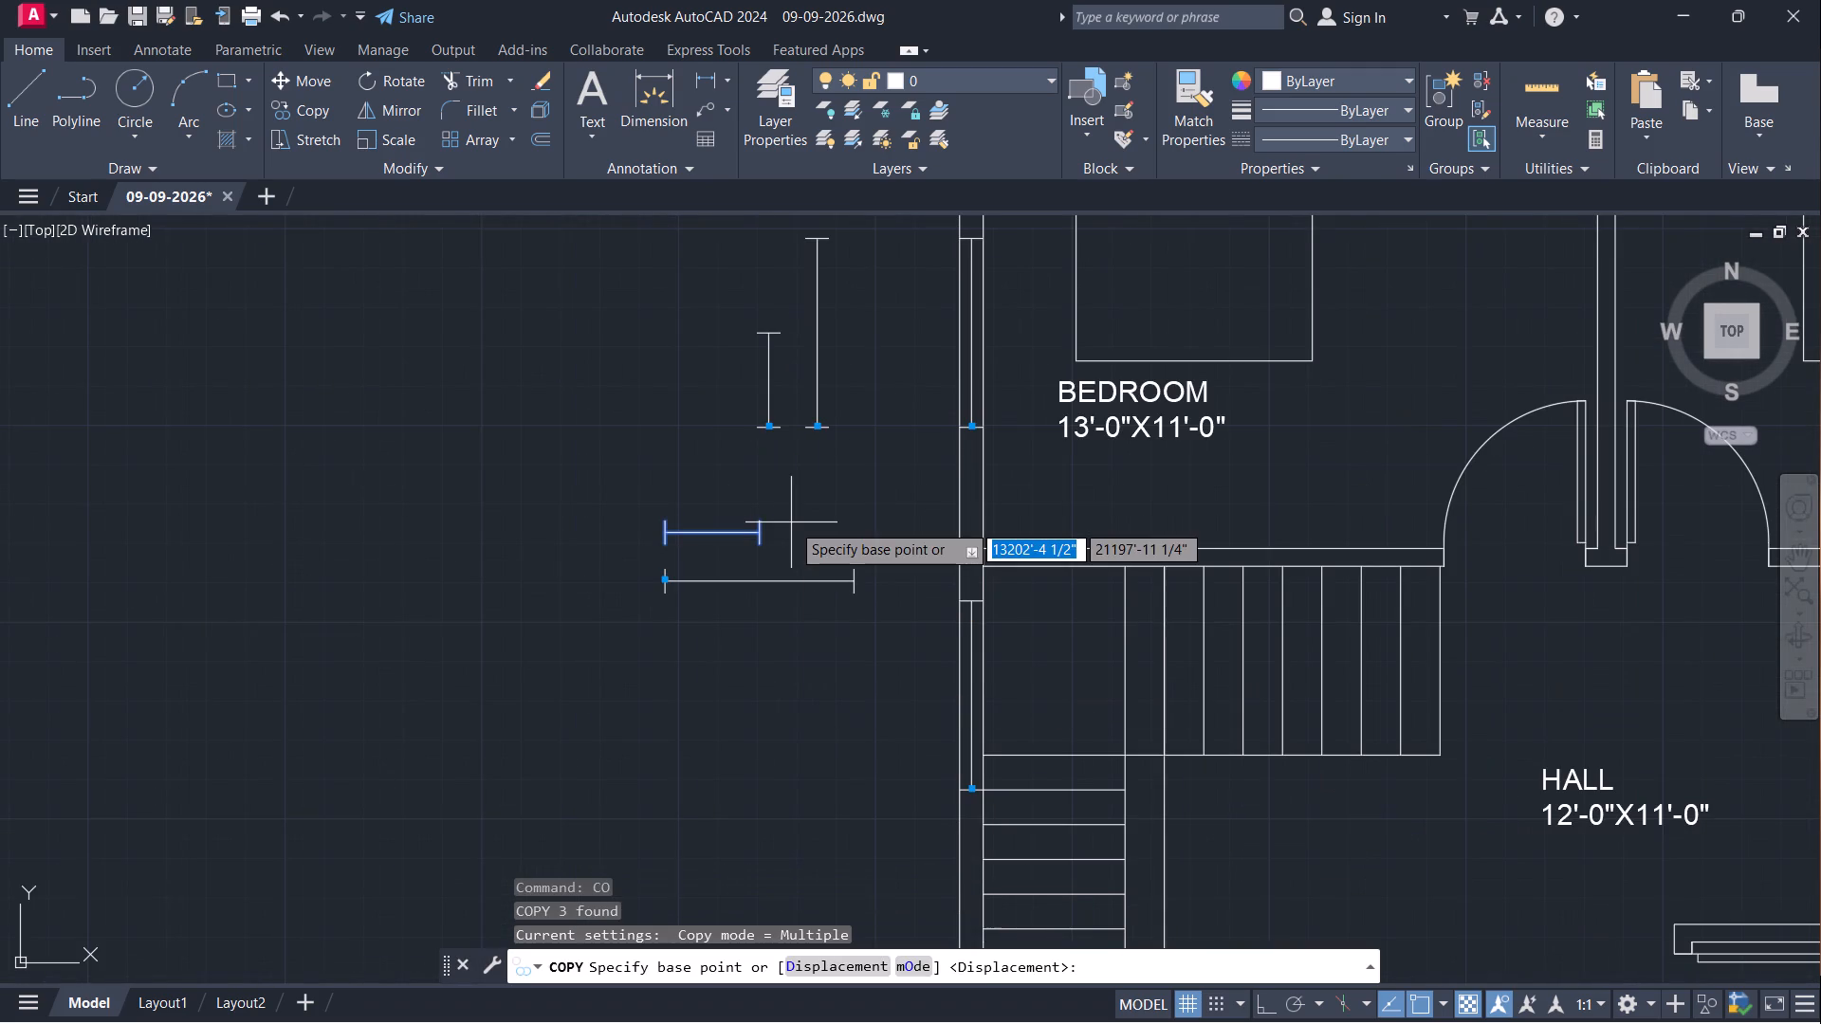
pyautogui.click(766, 543)
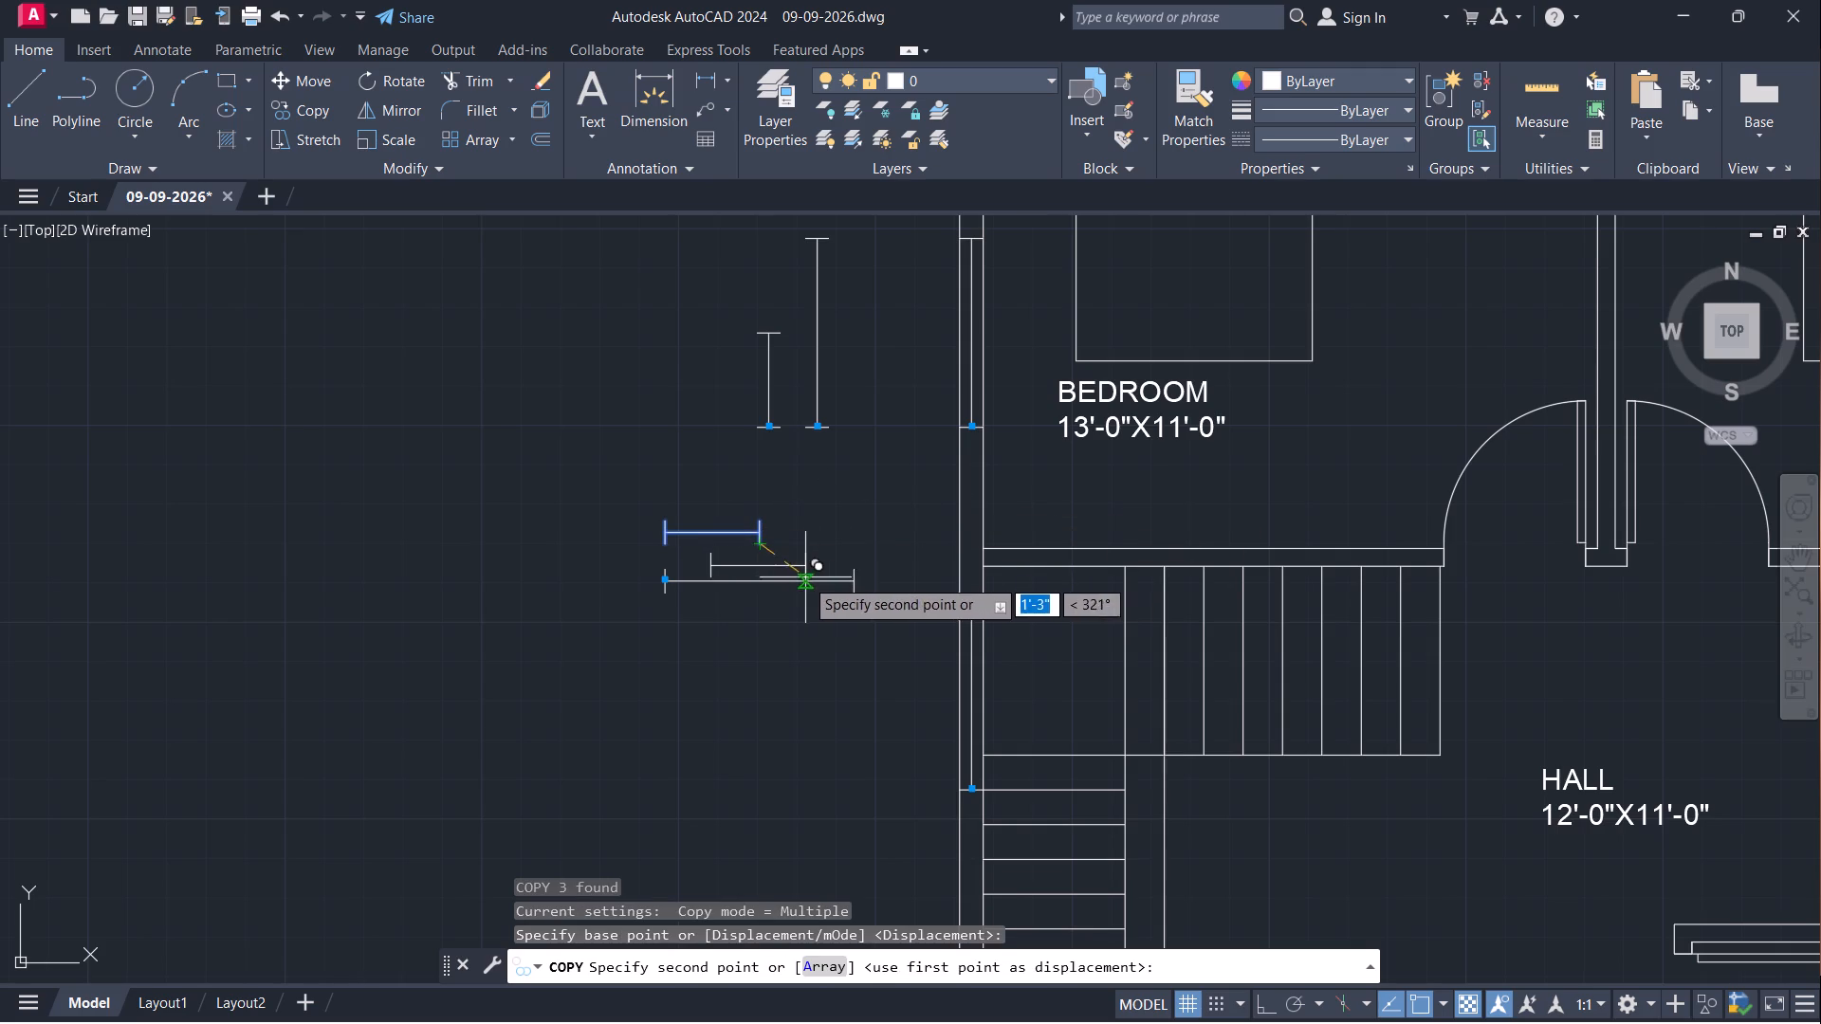
pyautogui.scroll(-4, 758, 538)
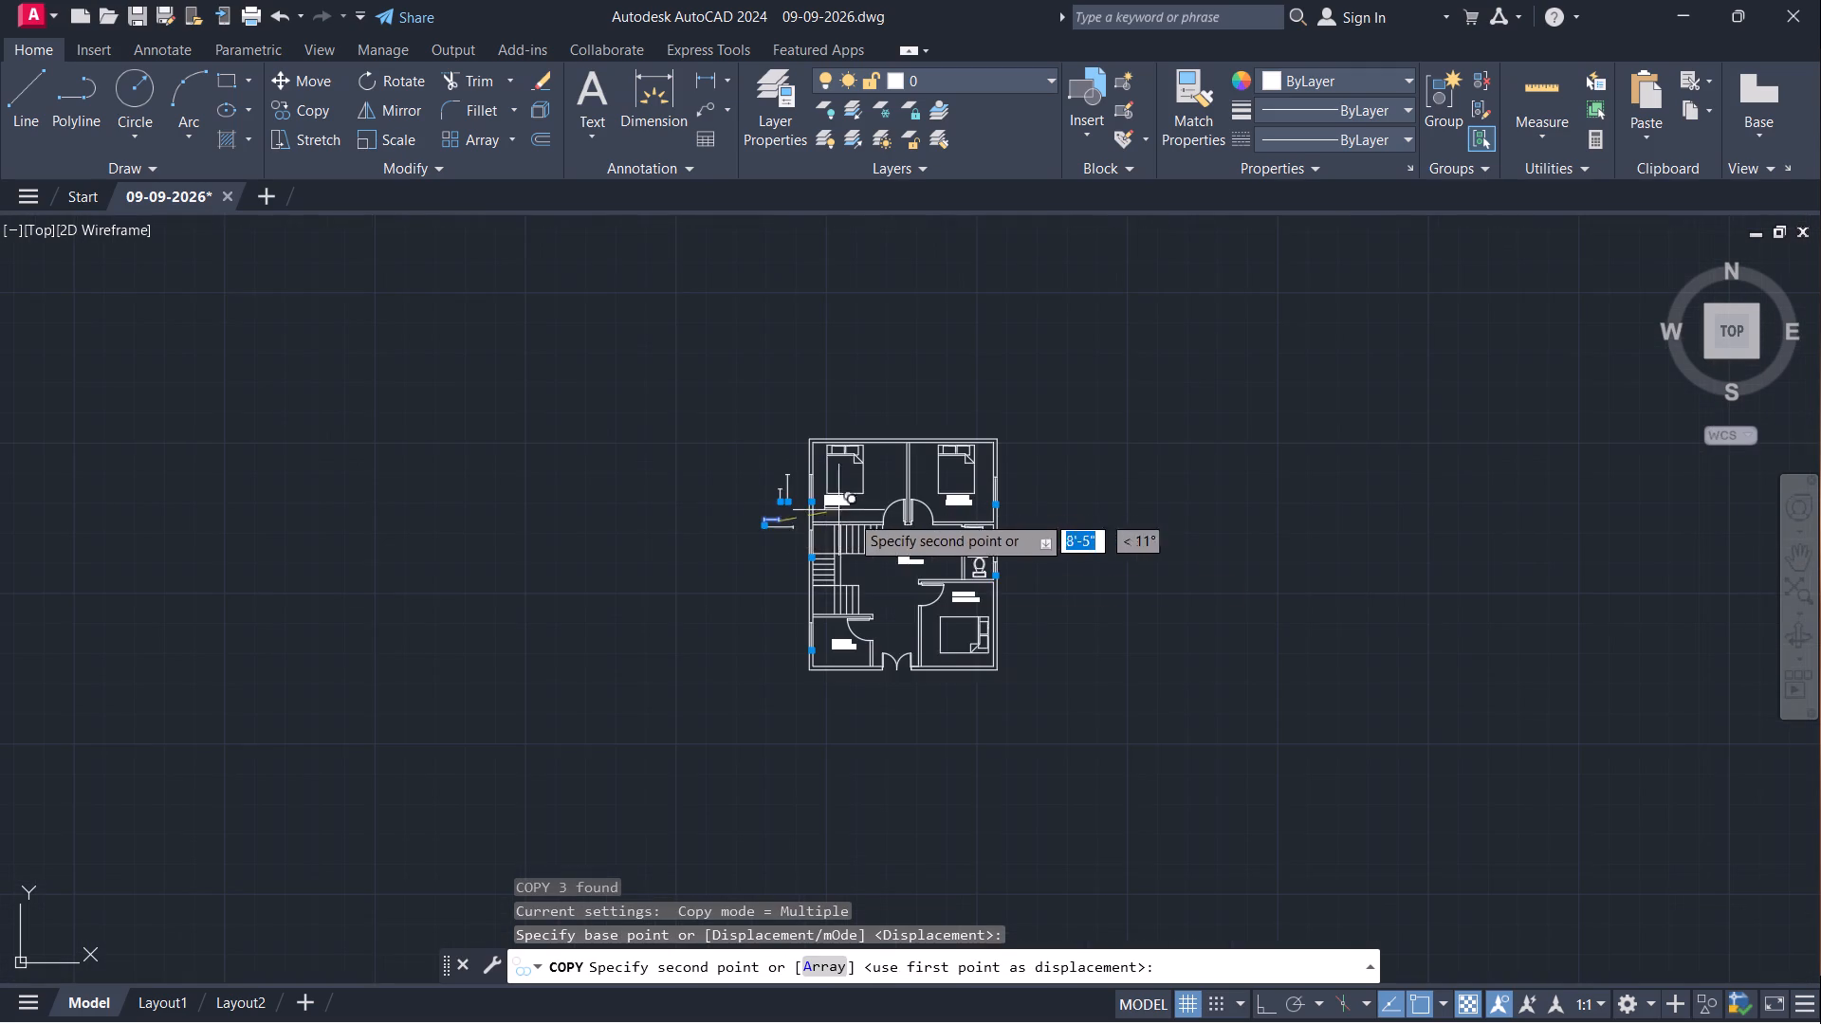
pyautogui.scroll(8, 878, 675)
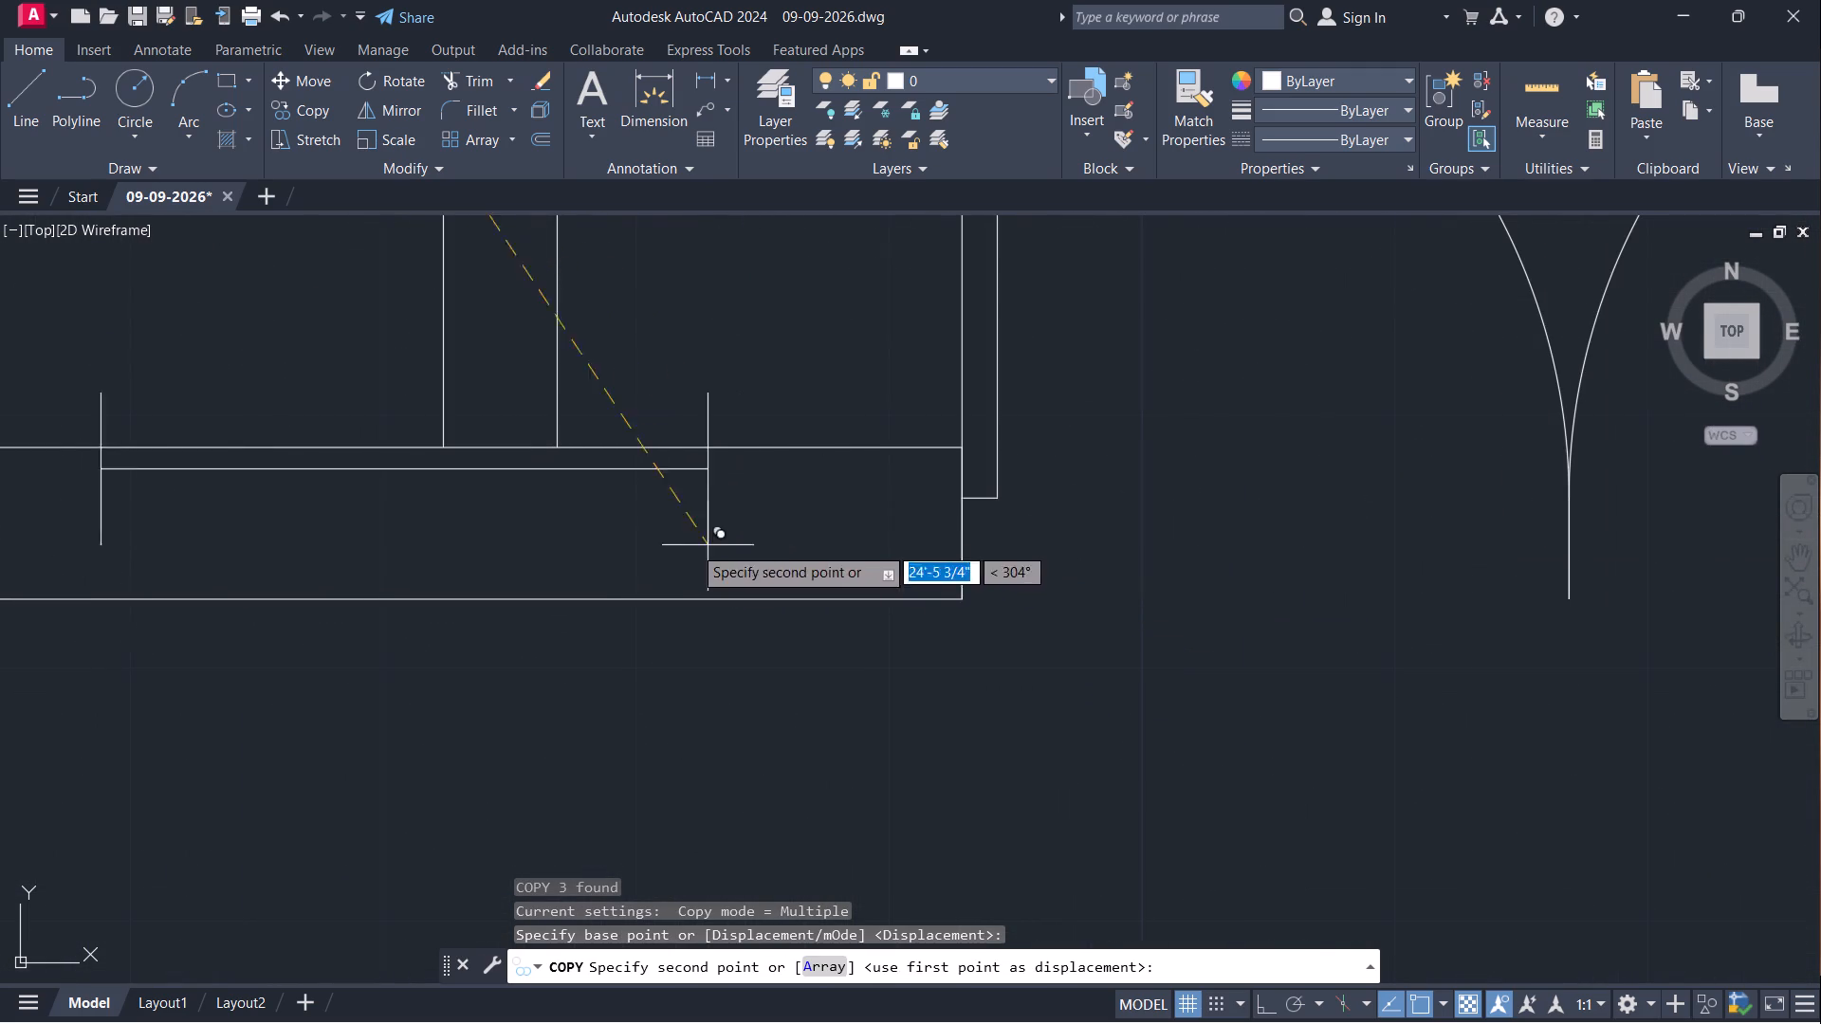
pyautogui.moveTo(526, 563); pyautogui.dragTo(1146, 561, button='middle')
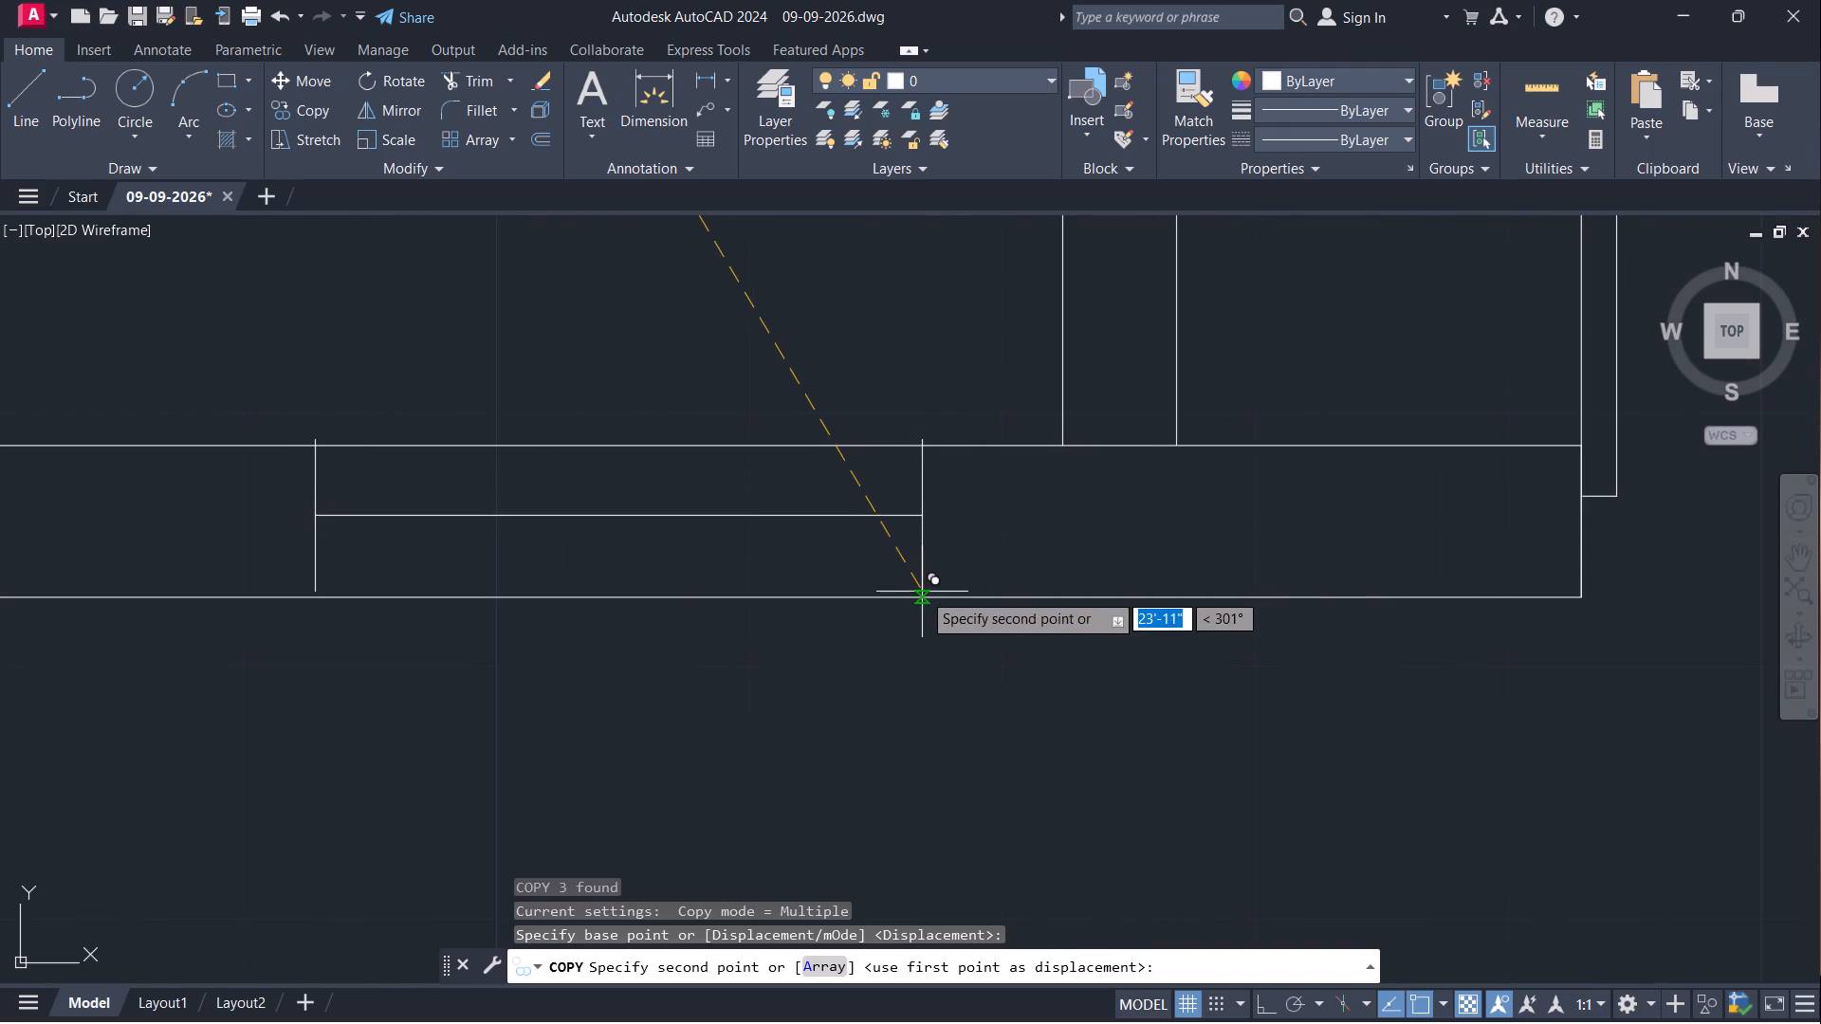
pyautogui.click(924, 596)
pyautogui.scroll(-2, 1076, 558)
pyautogui.moveTo(1165, 643); pyautogui.dragTo(655, 631, button='middle')
pyautogui.scroll(-1, 1155, 647)
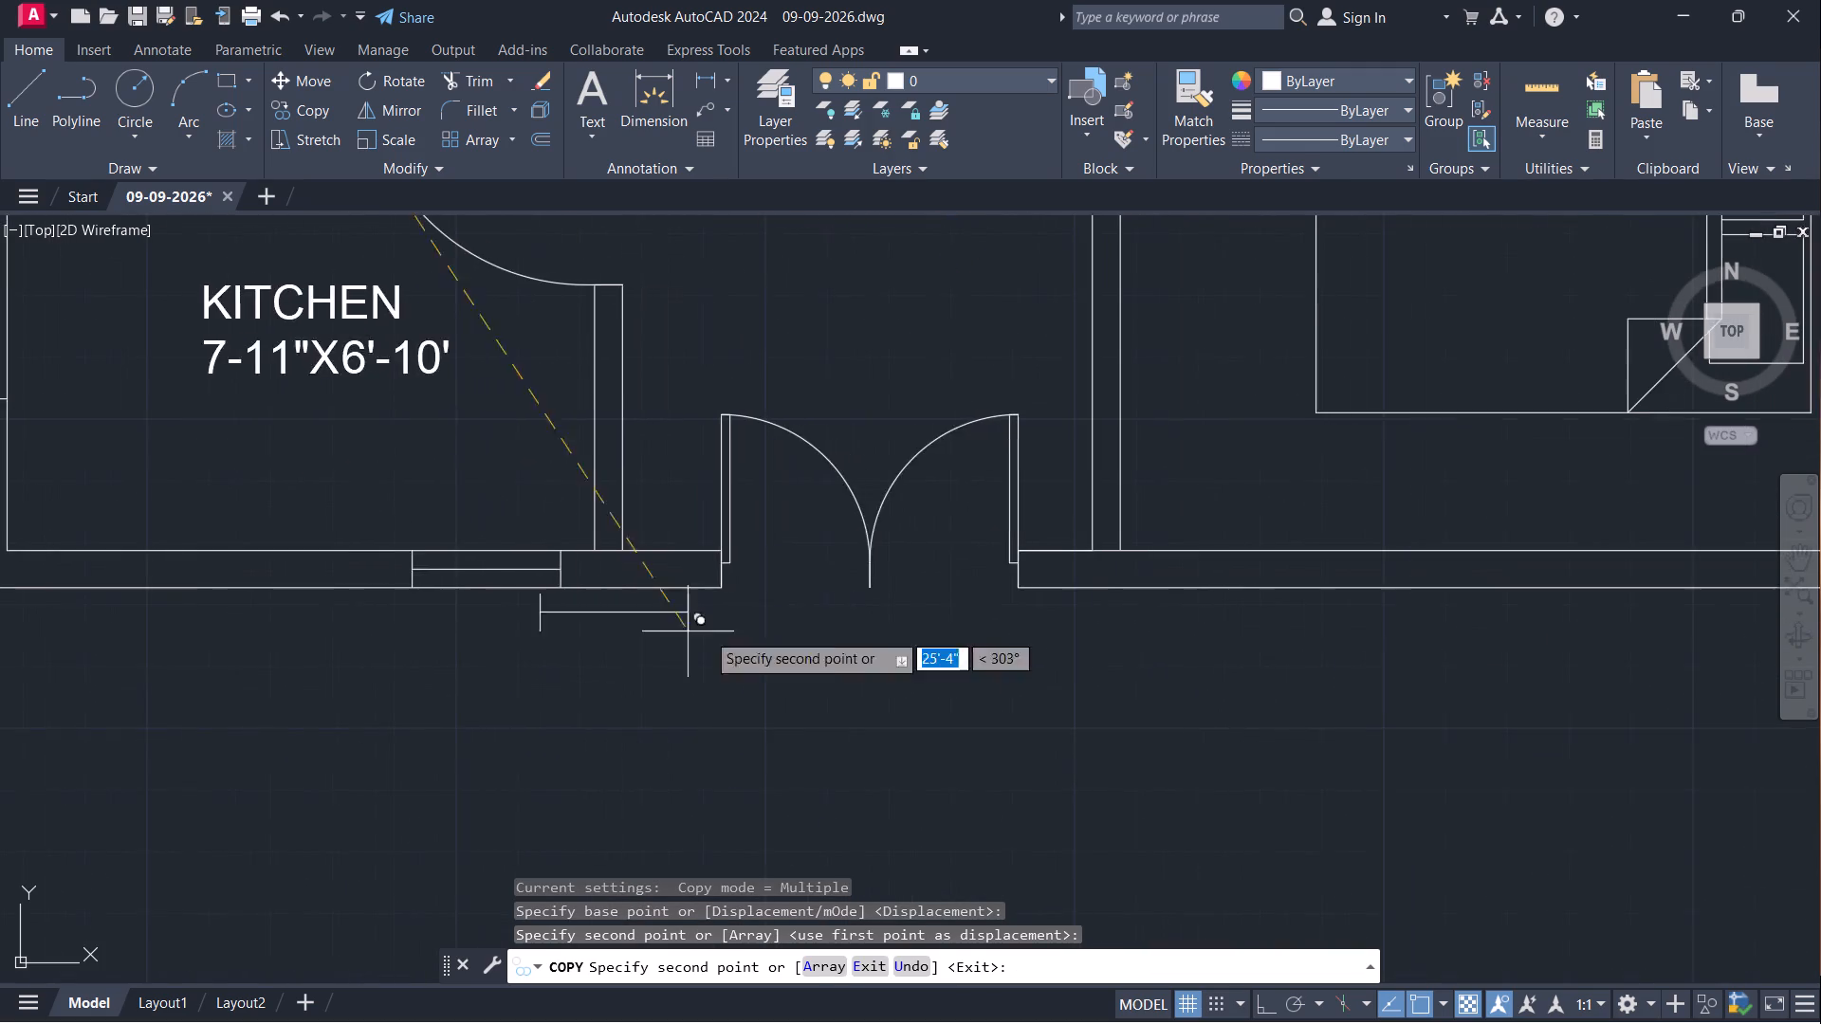
pyautogui.scroll(-1, 1163, 672)
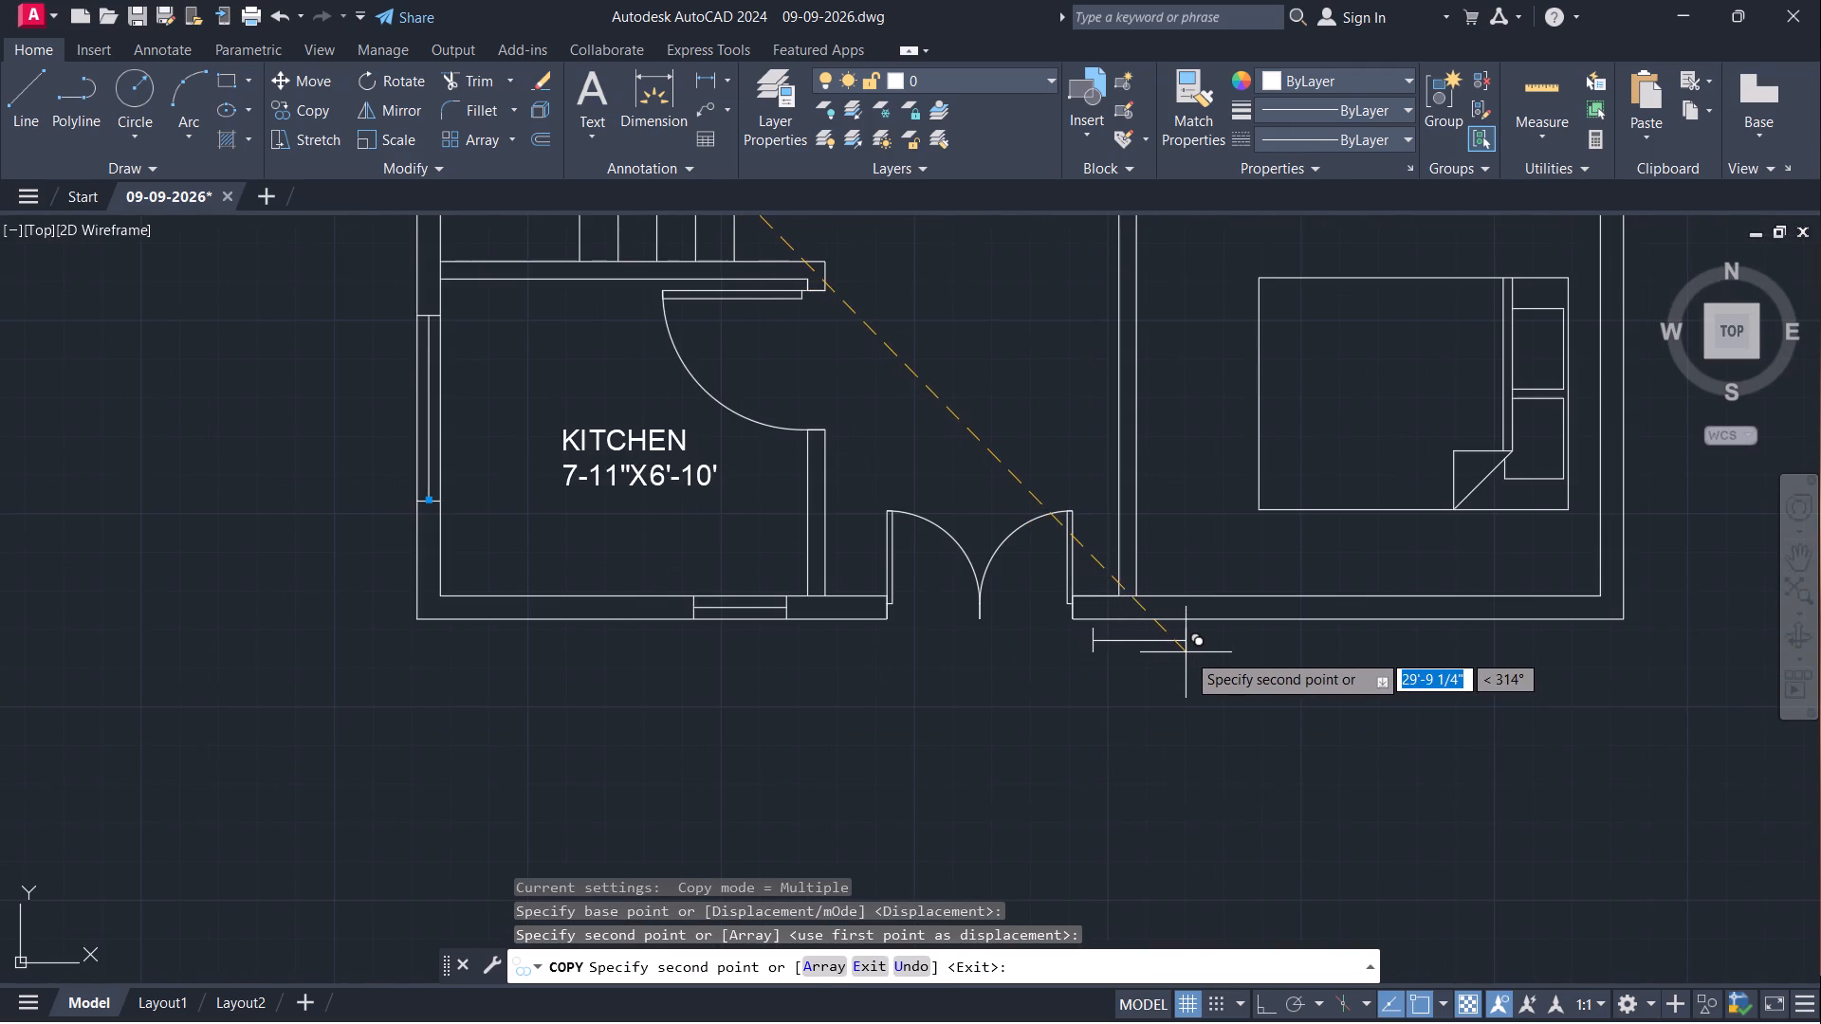
pyautogui.scroll(-3, 1194, 669)
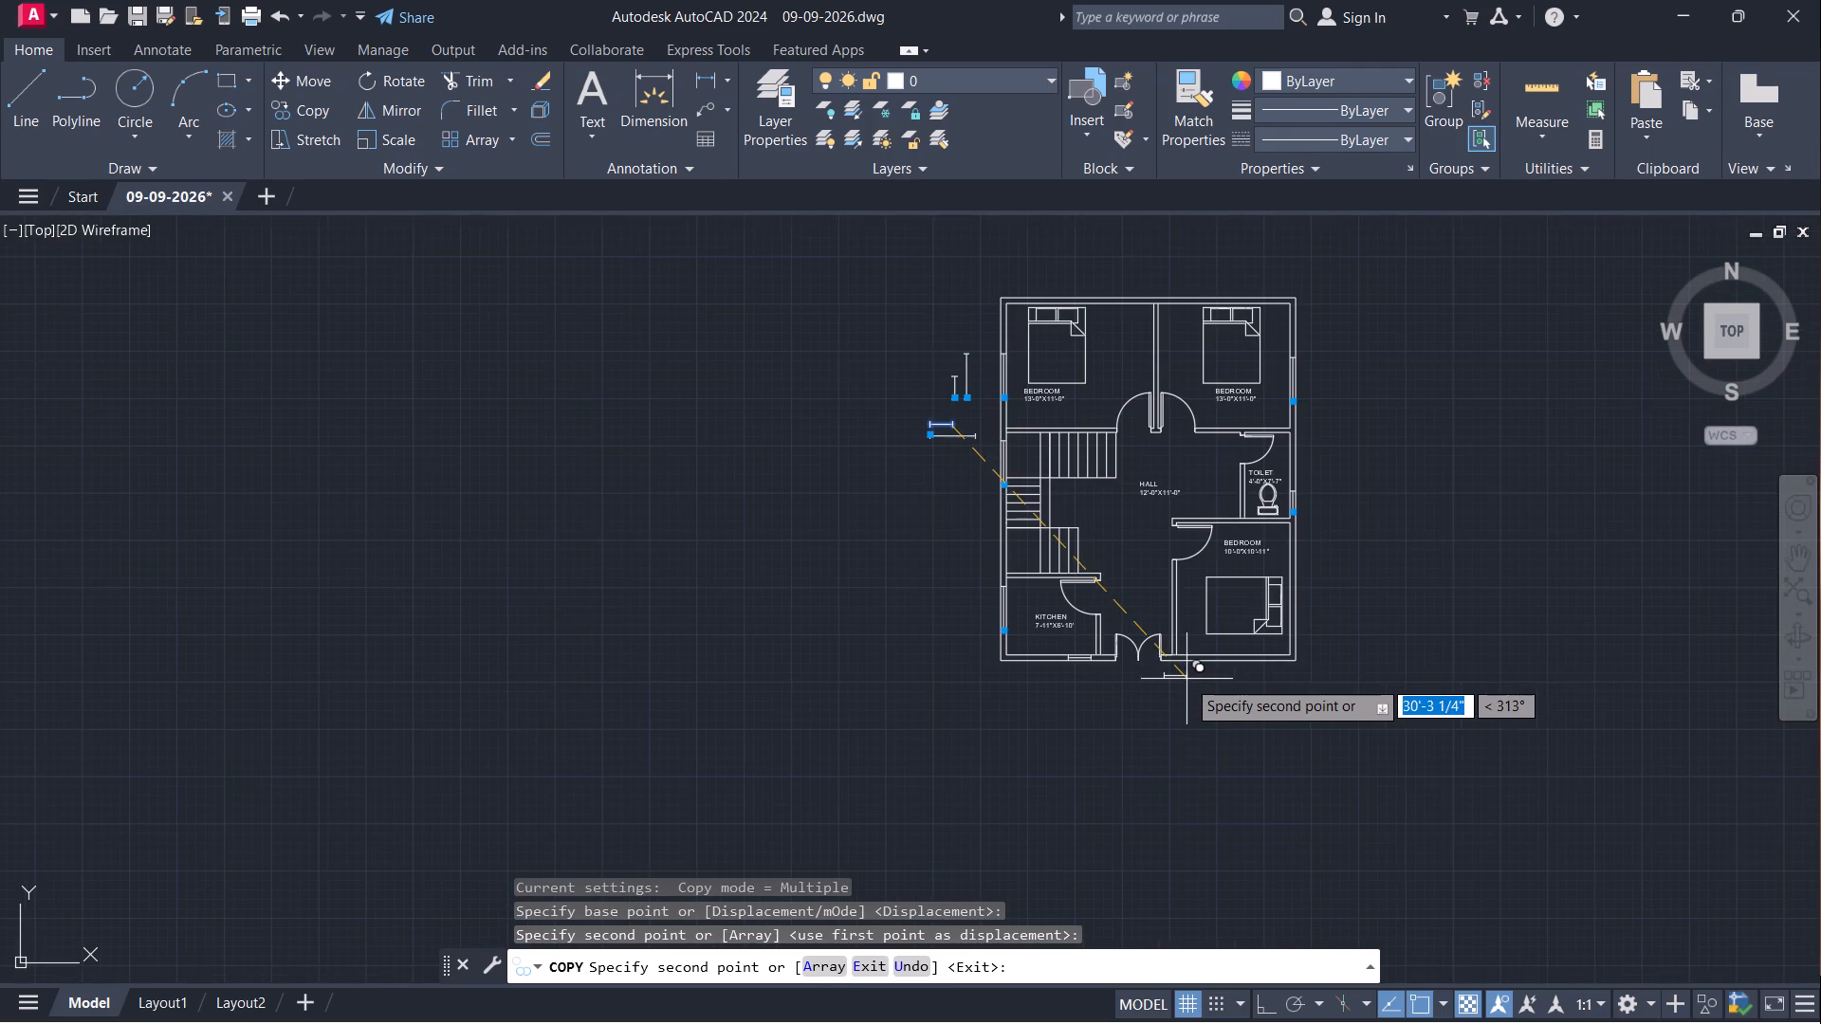
pyautogui.press('Escape')
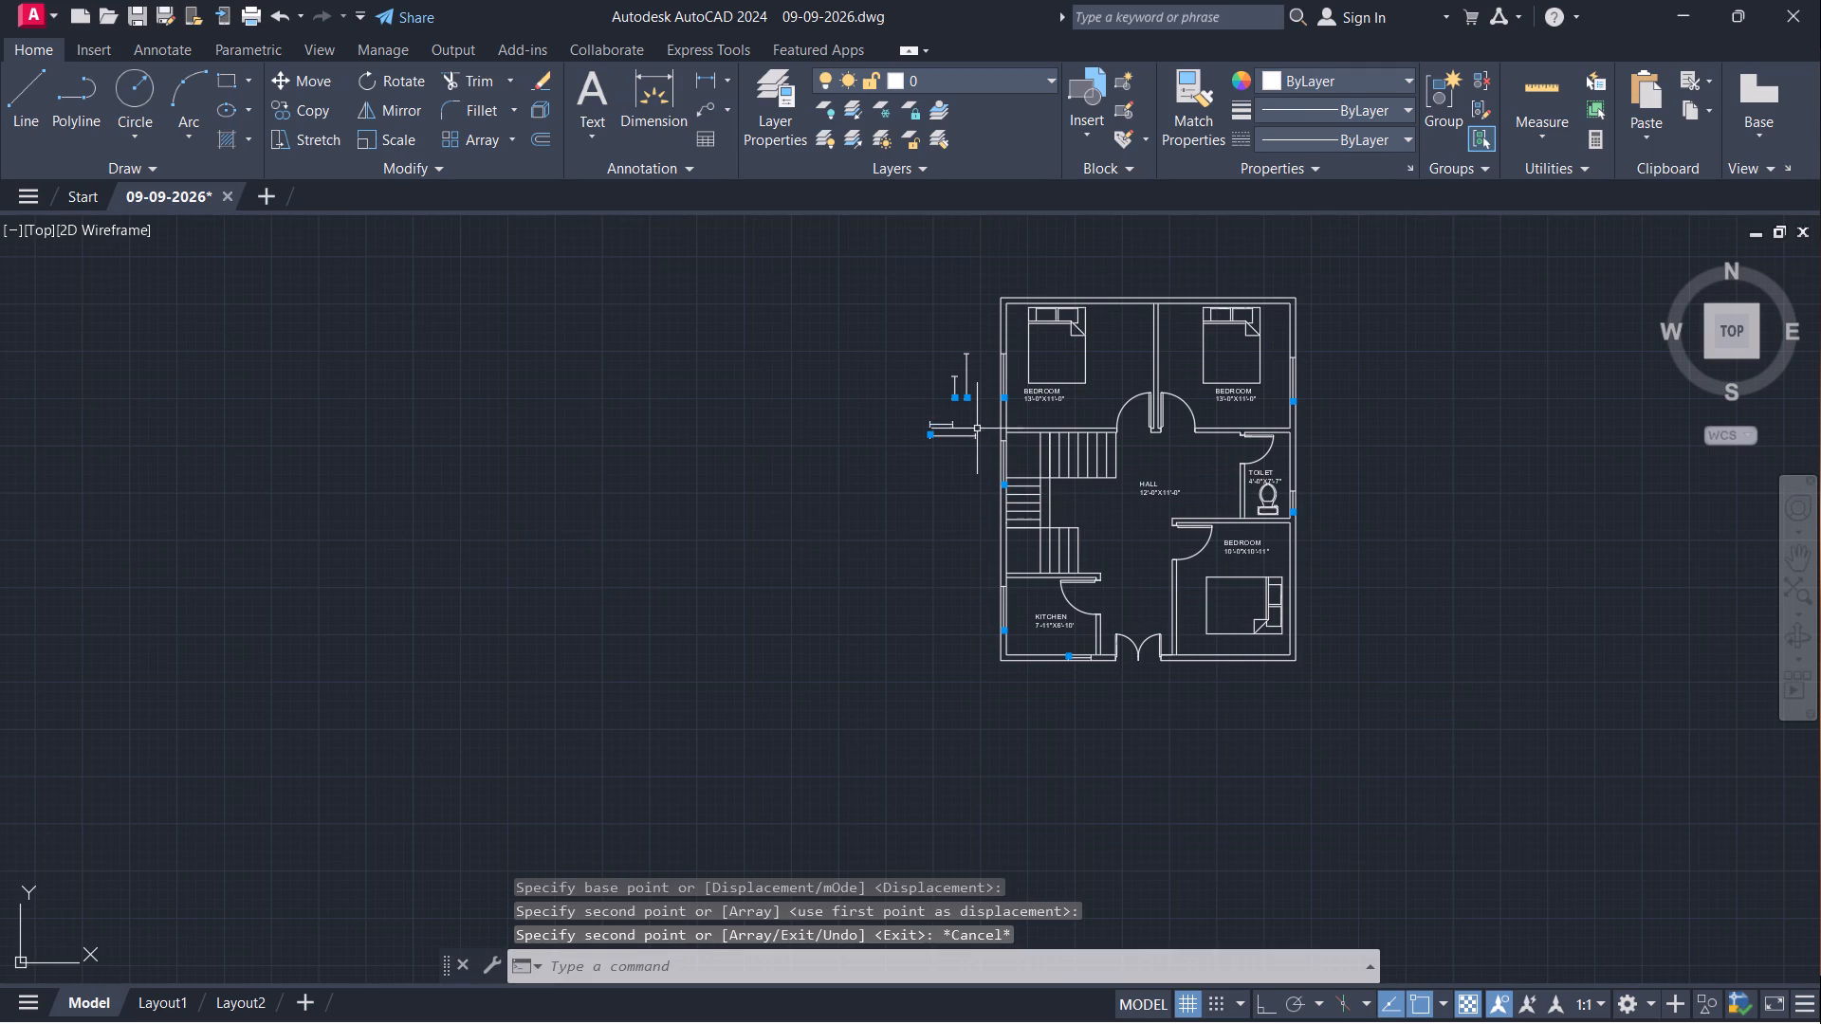
# Move the long horizontal window symbol into the lower outer wall of the 10'-0"X10'-11" bedroom, below the bed.
pyautogui.click(973, 434)
pyautogui.press('m')
pyautogui.press('Return')
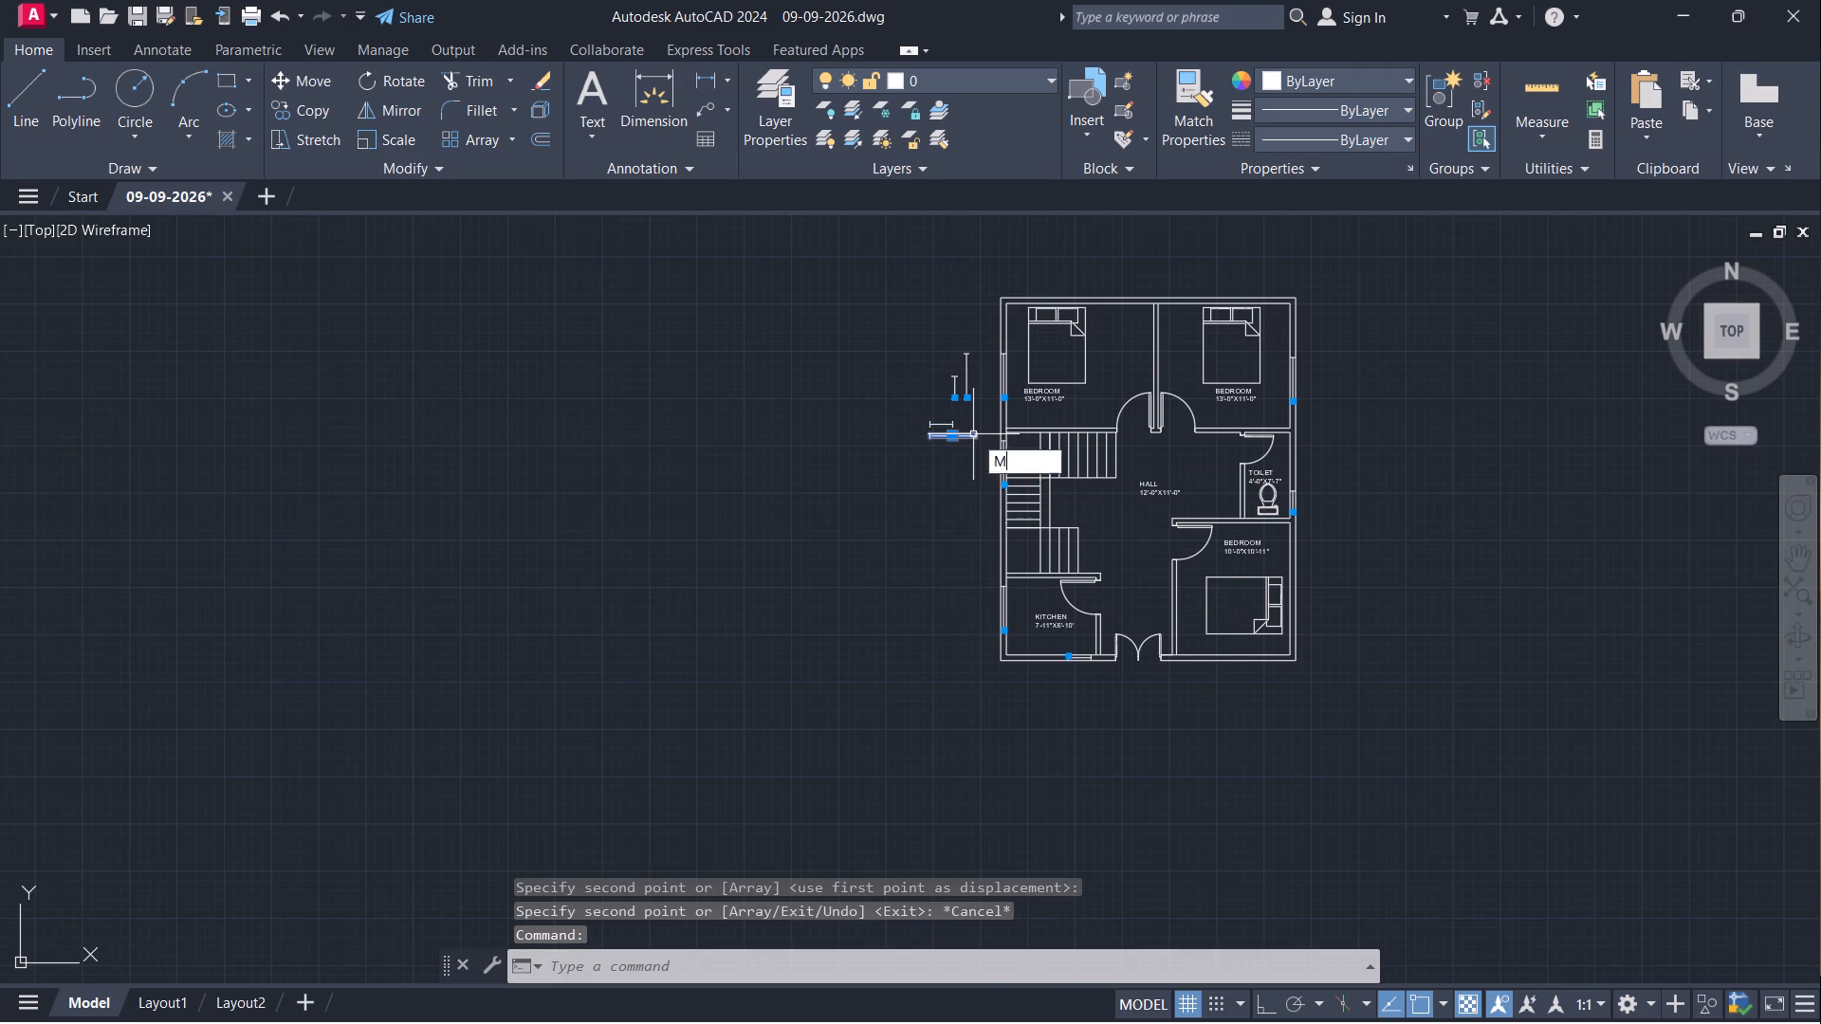
pyautogui.scroll(4, 967, 445)
pyautogui.click(1005, 419)
pyautogui.scroll(-4, 831, 659)
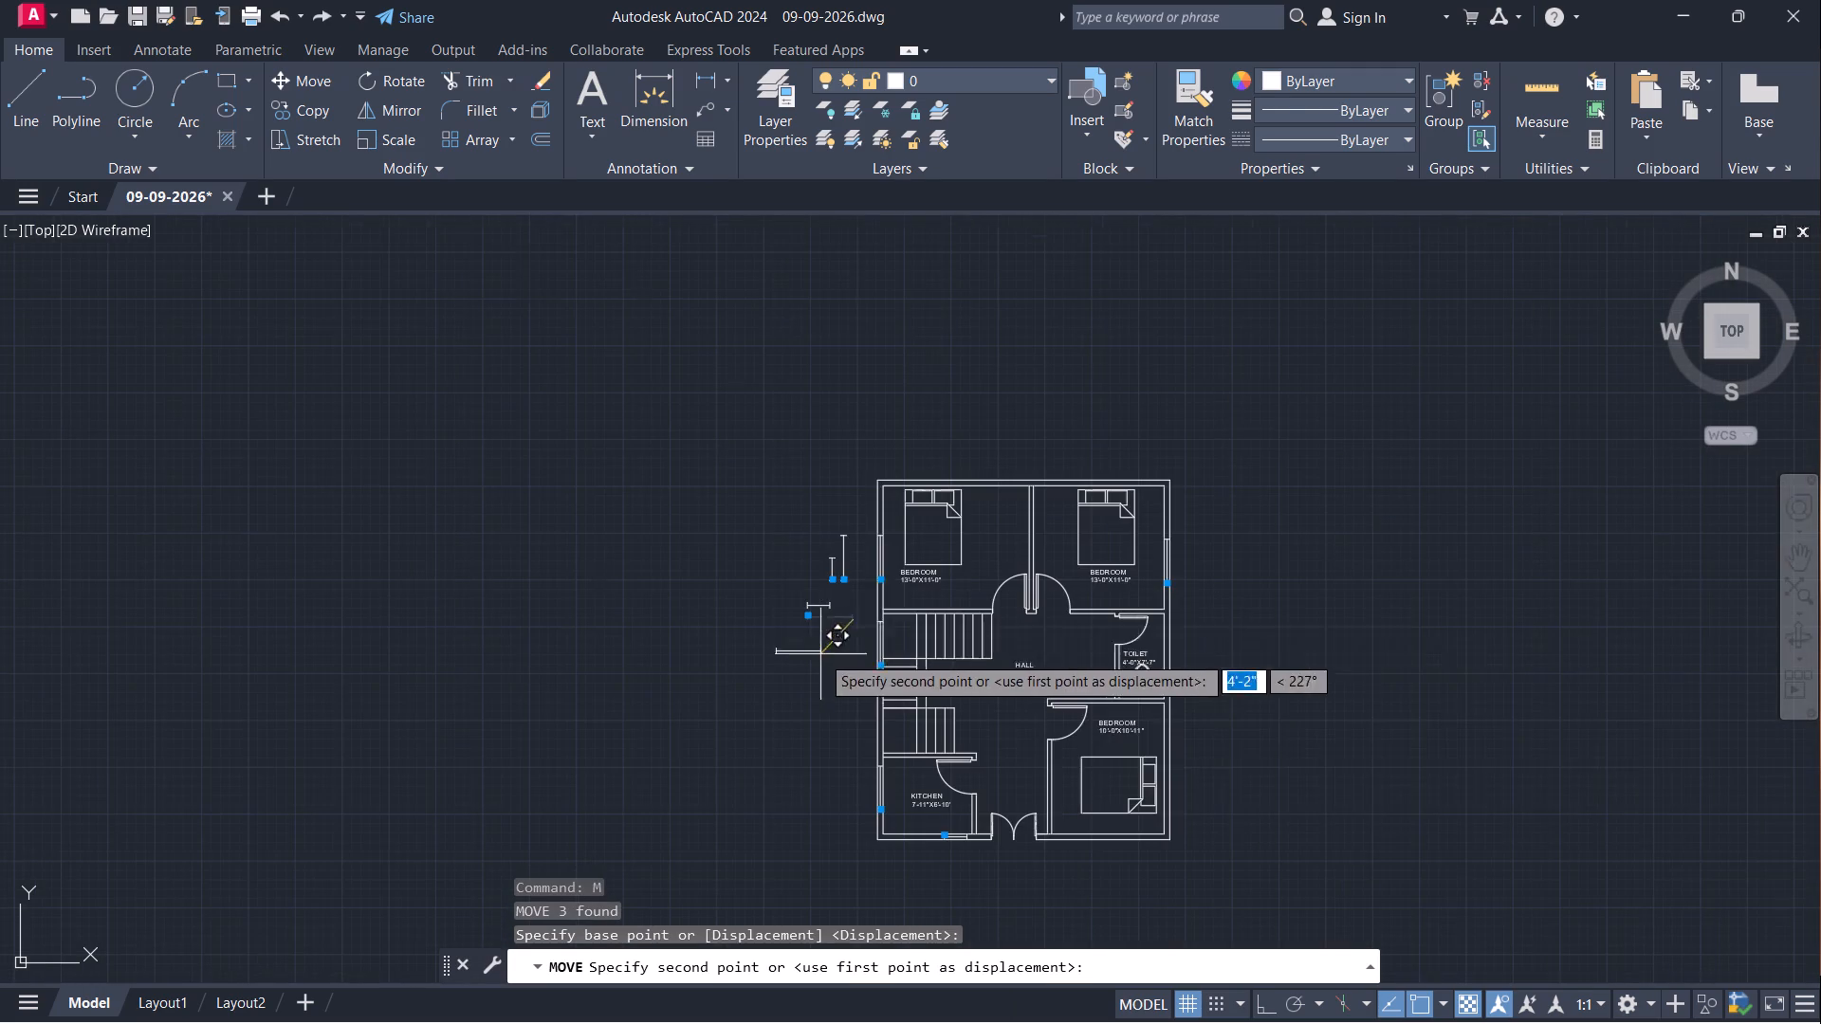
pyautogui.scroll(4, 1121, 832)
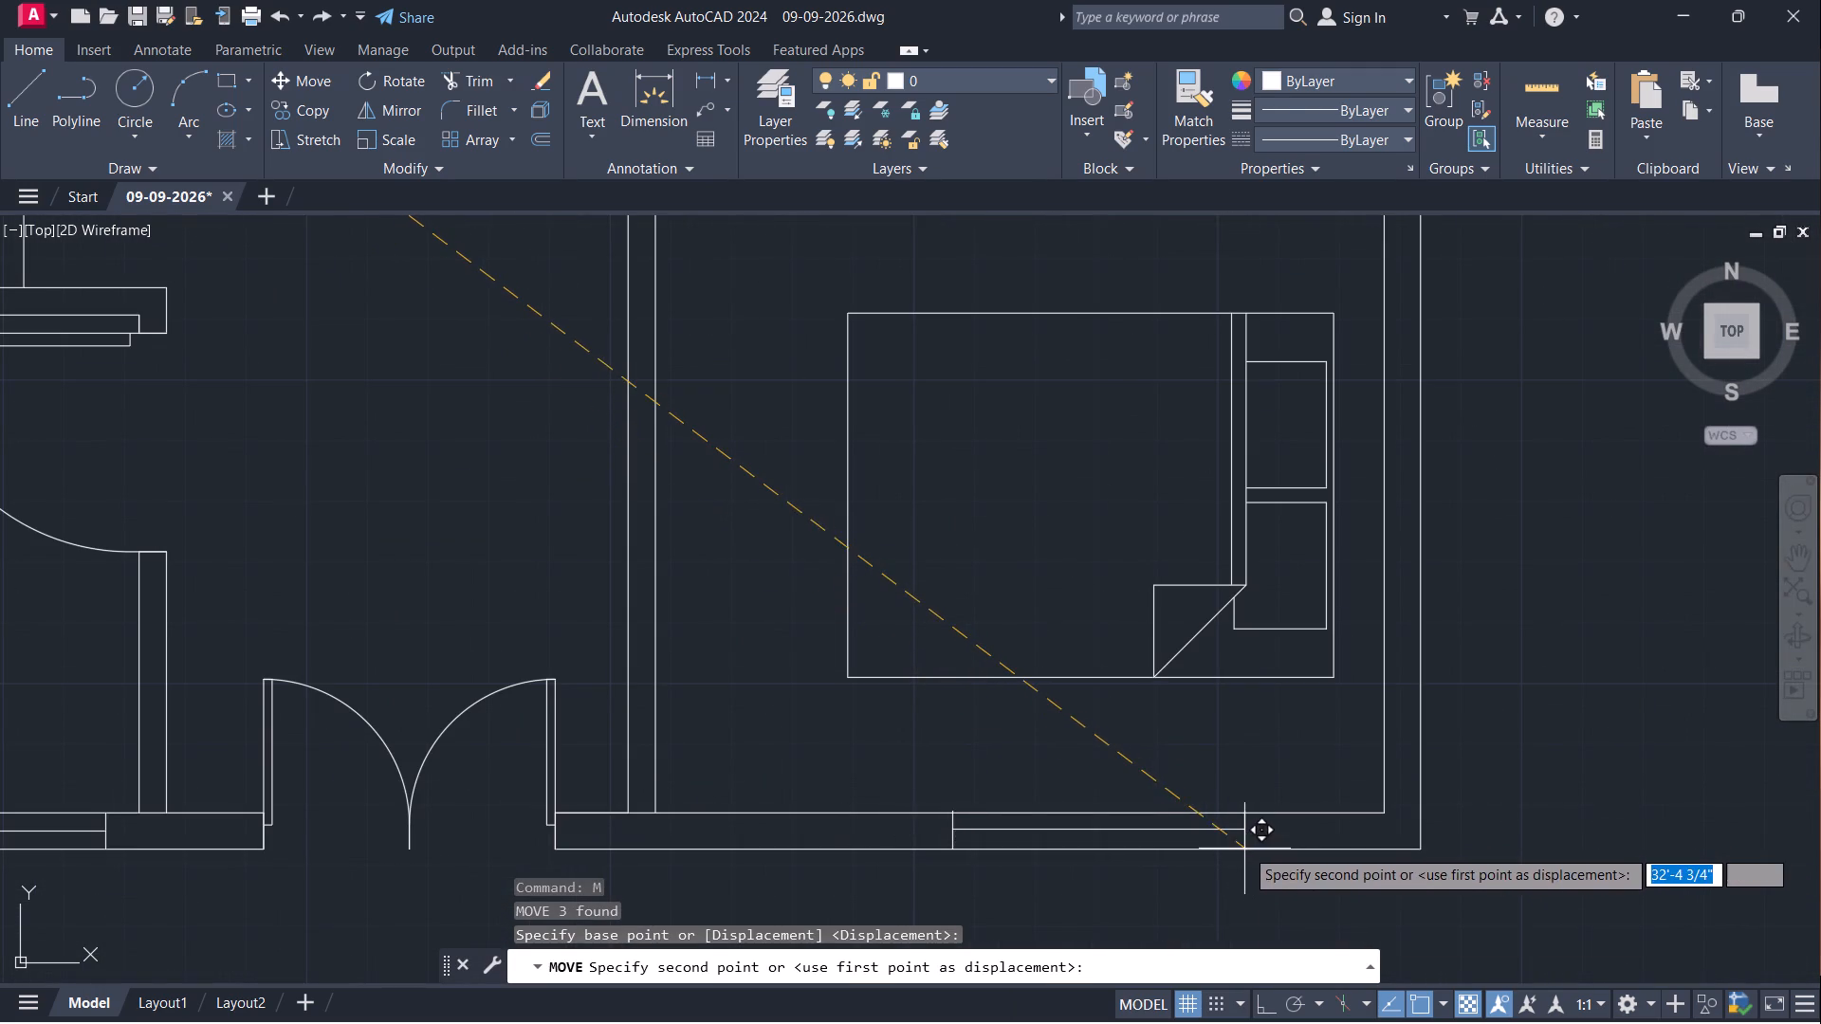
pyautogui.click(1250, 846)
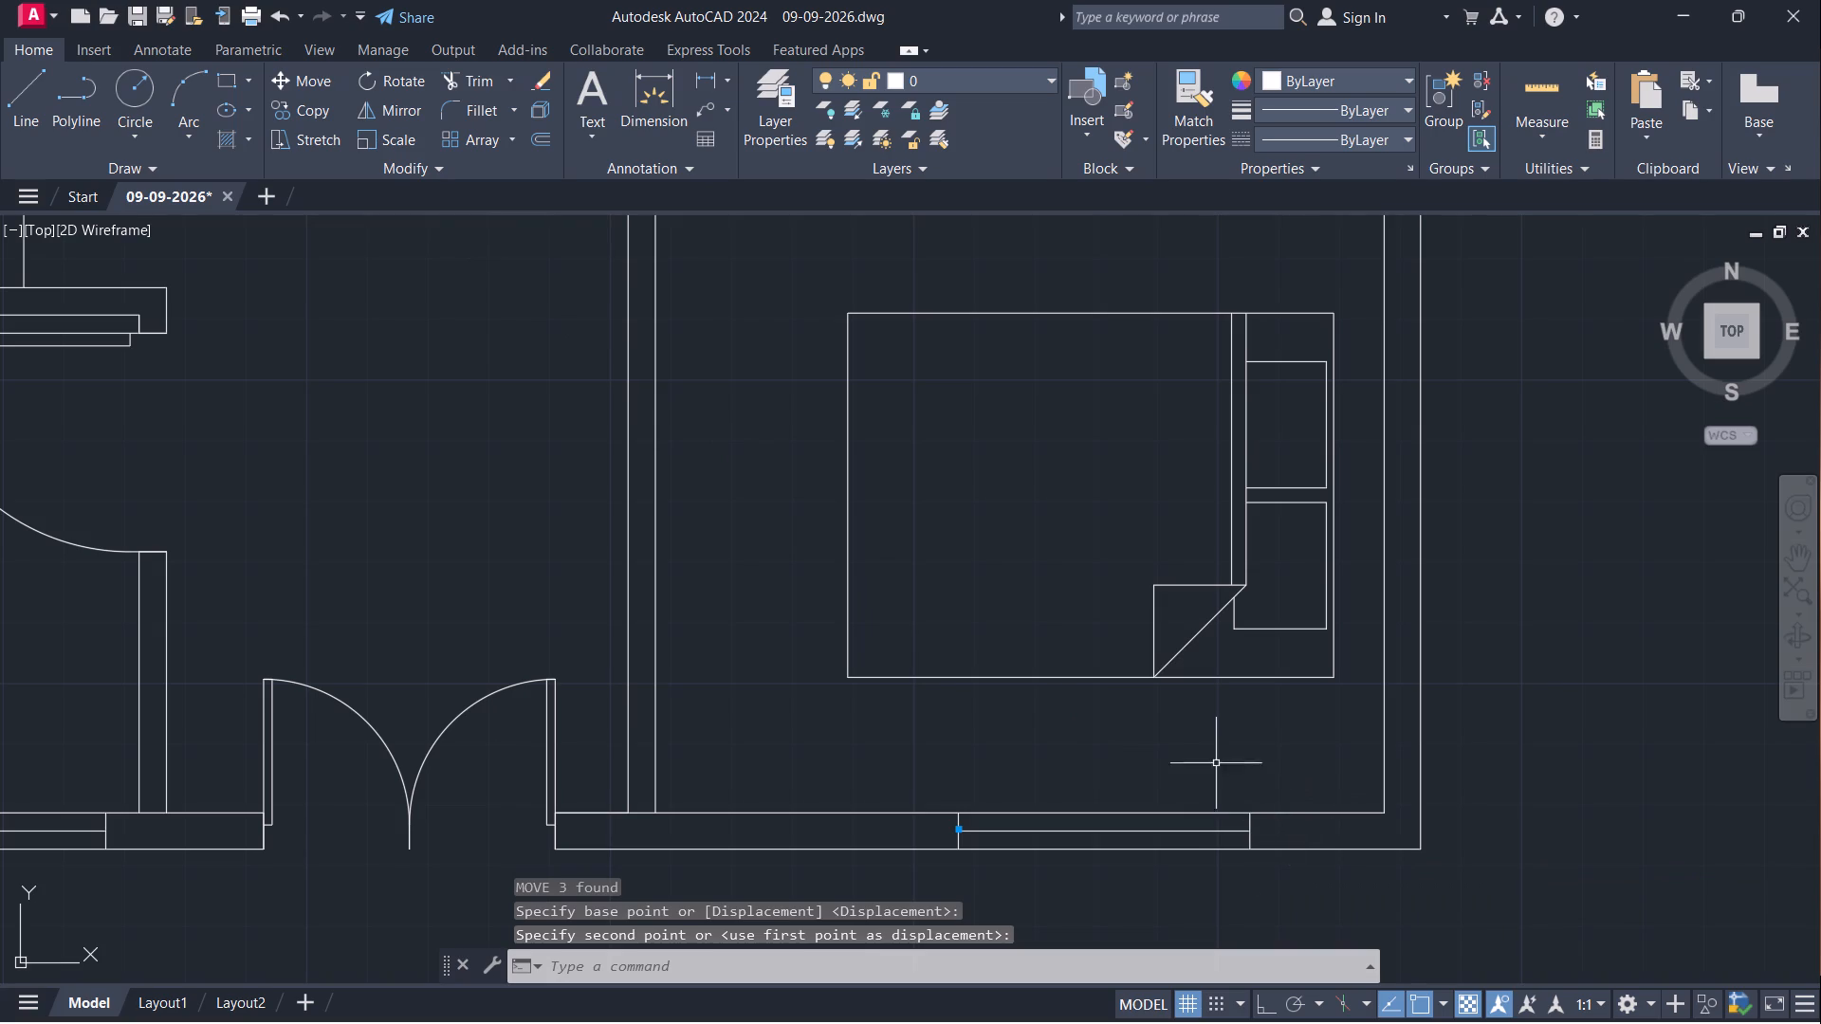
pyautogui.press('Escape')
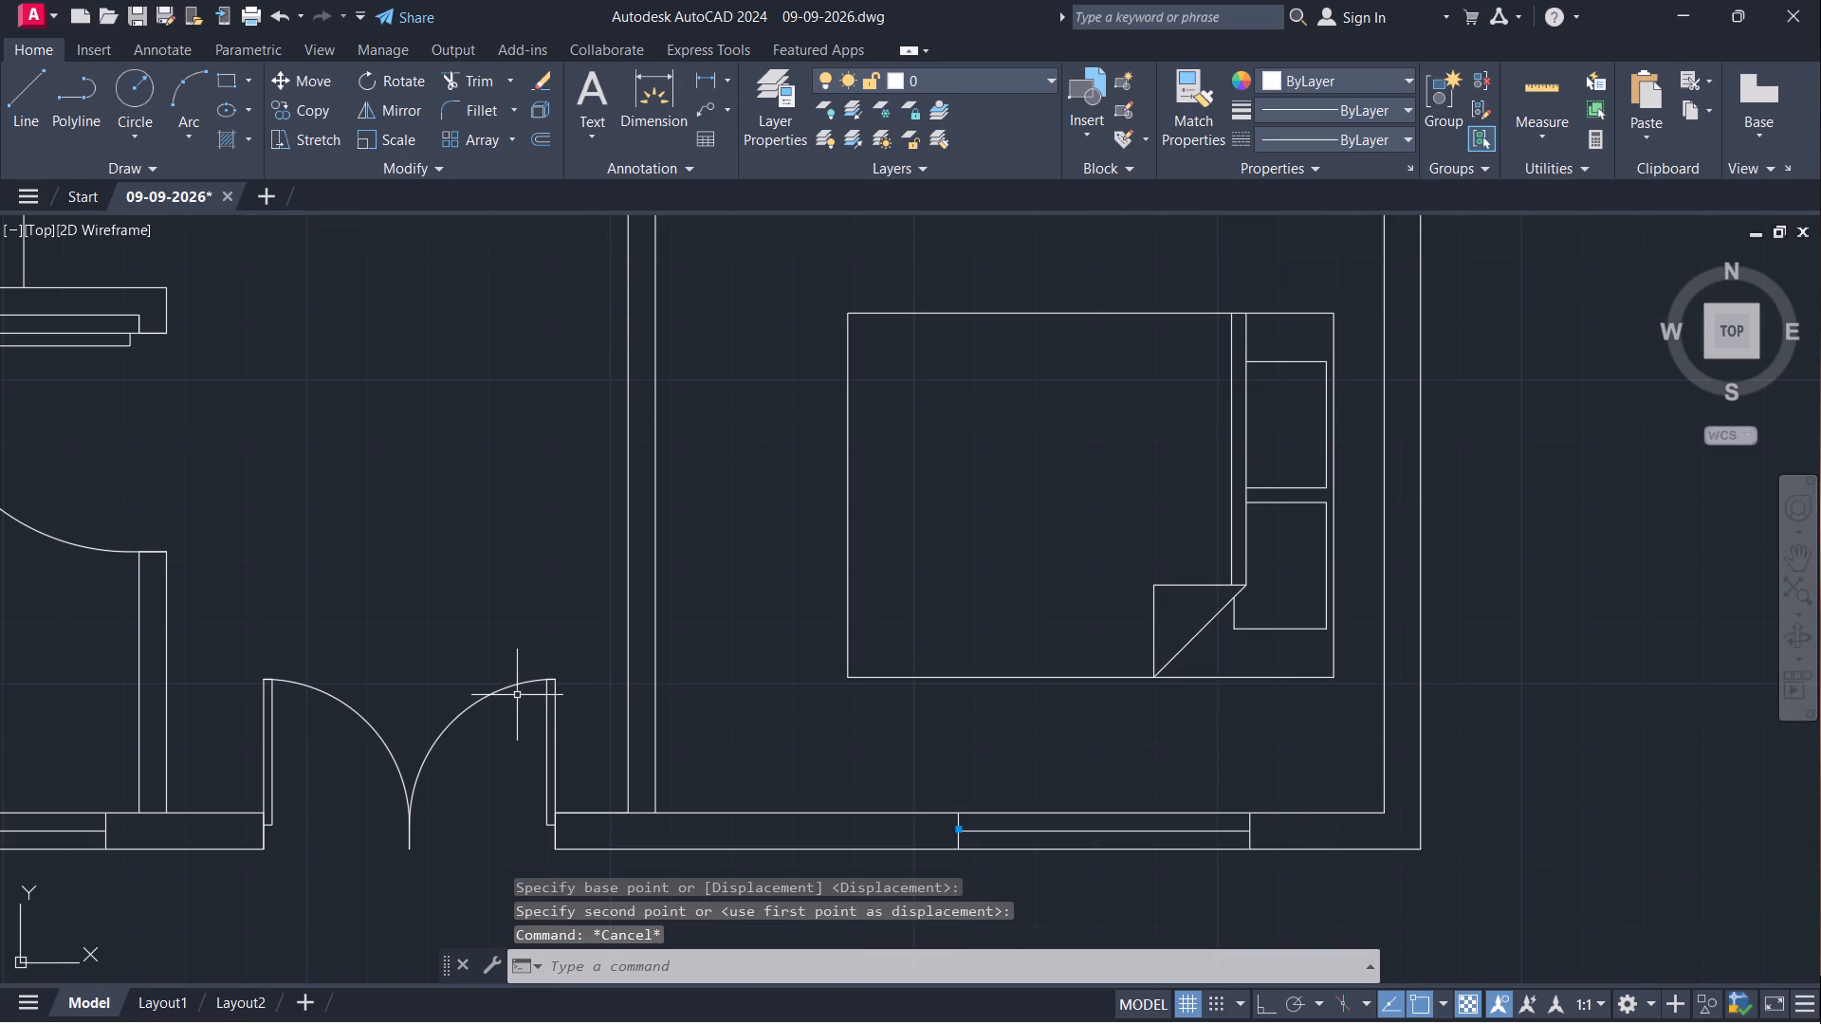
# Erase the three leftover window symbols lying outside the plan's left wall.
pyautogui.scroll(-2, 537, 620)
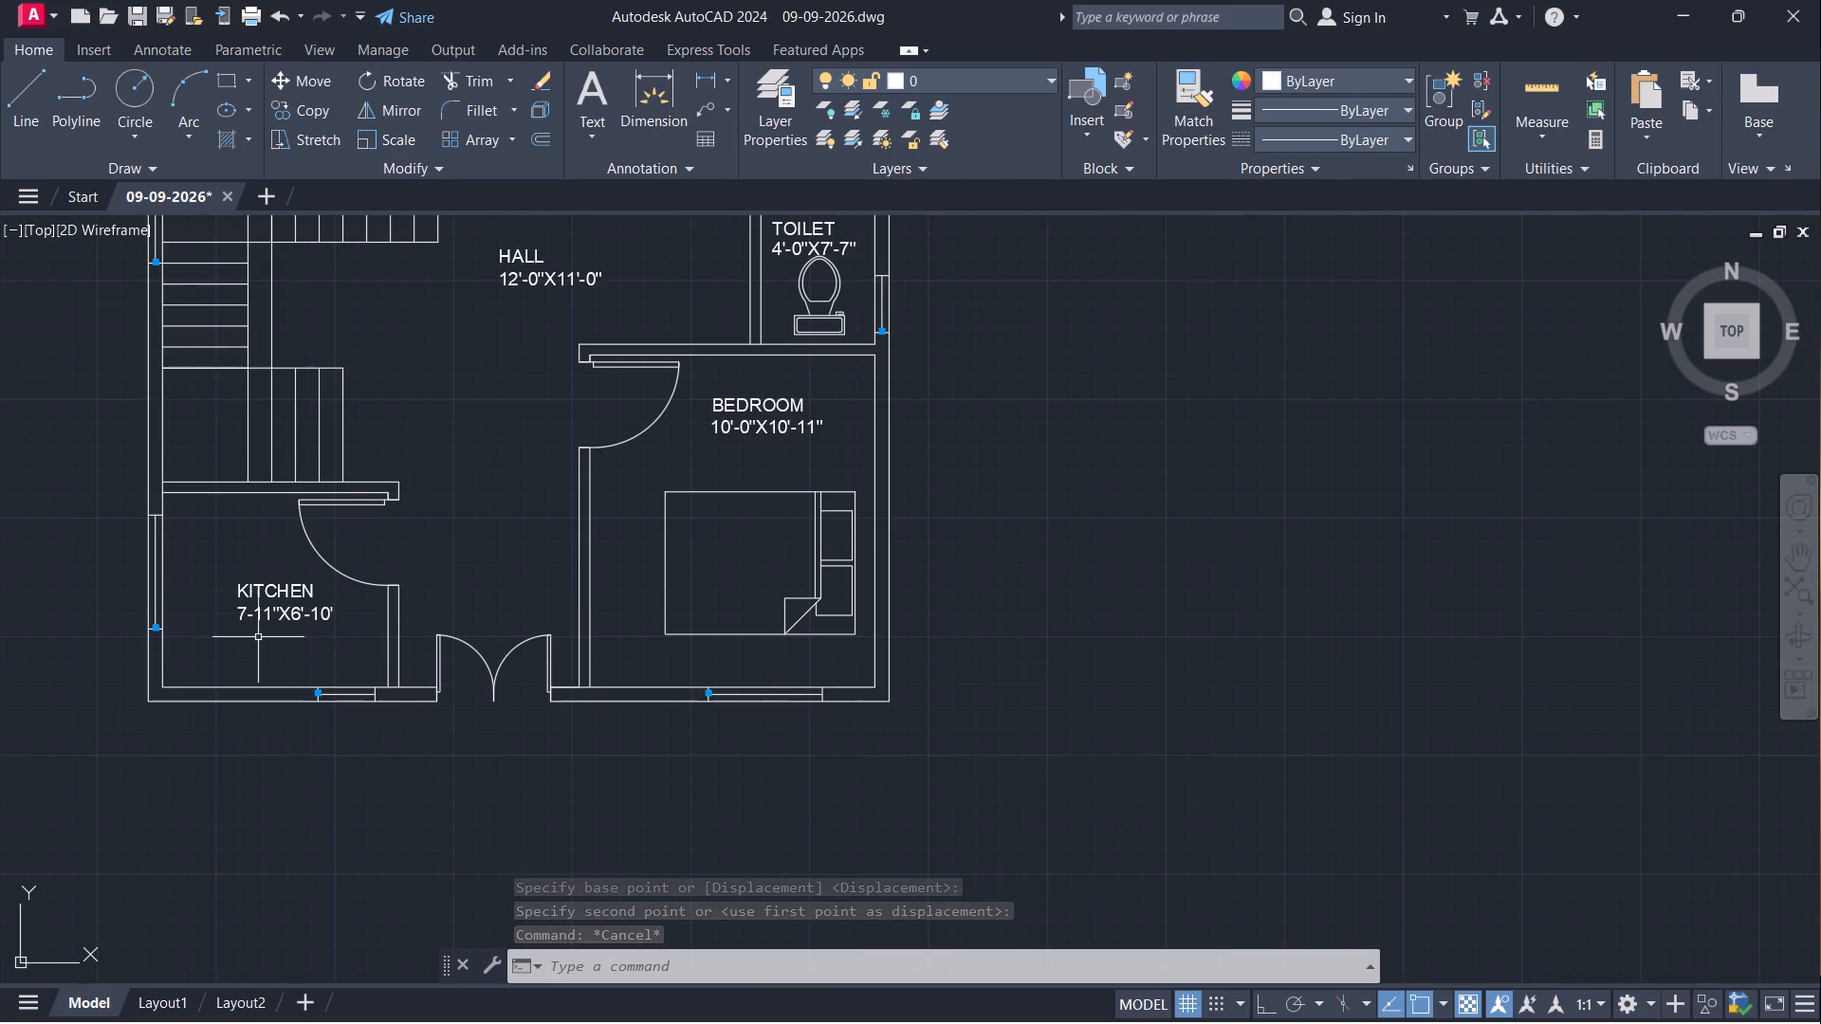
pyautogui.moveTo(223, 640); pyautogui.dragTo(456, 667, button='middle')
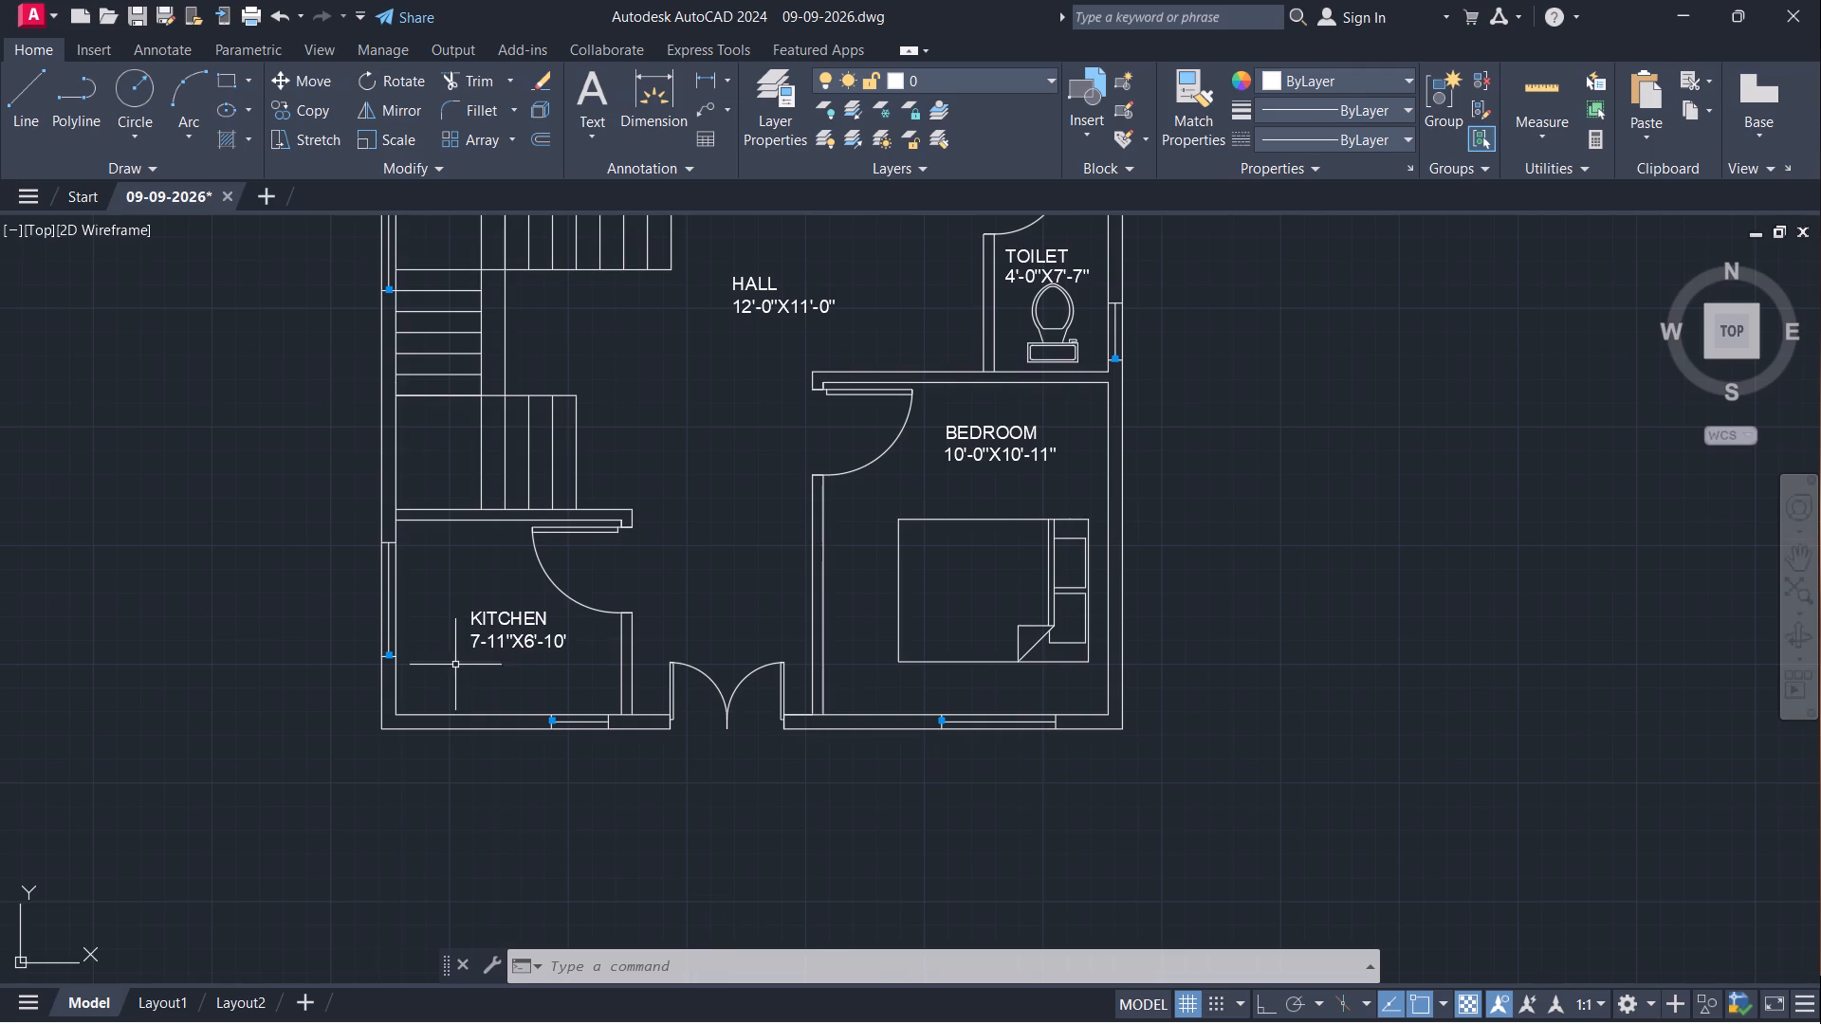
pyautogui.scroll(-2, 205, 631)
pyautogui.moveTo(228, 599); pyautogui.dragTo(353, 673, button='middle')
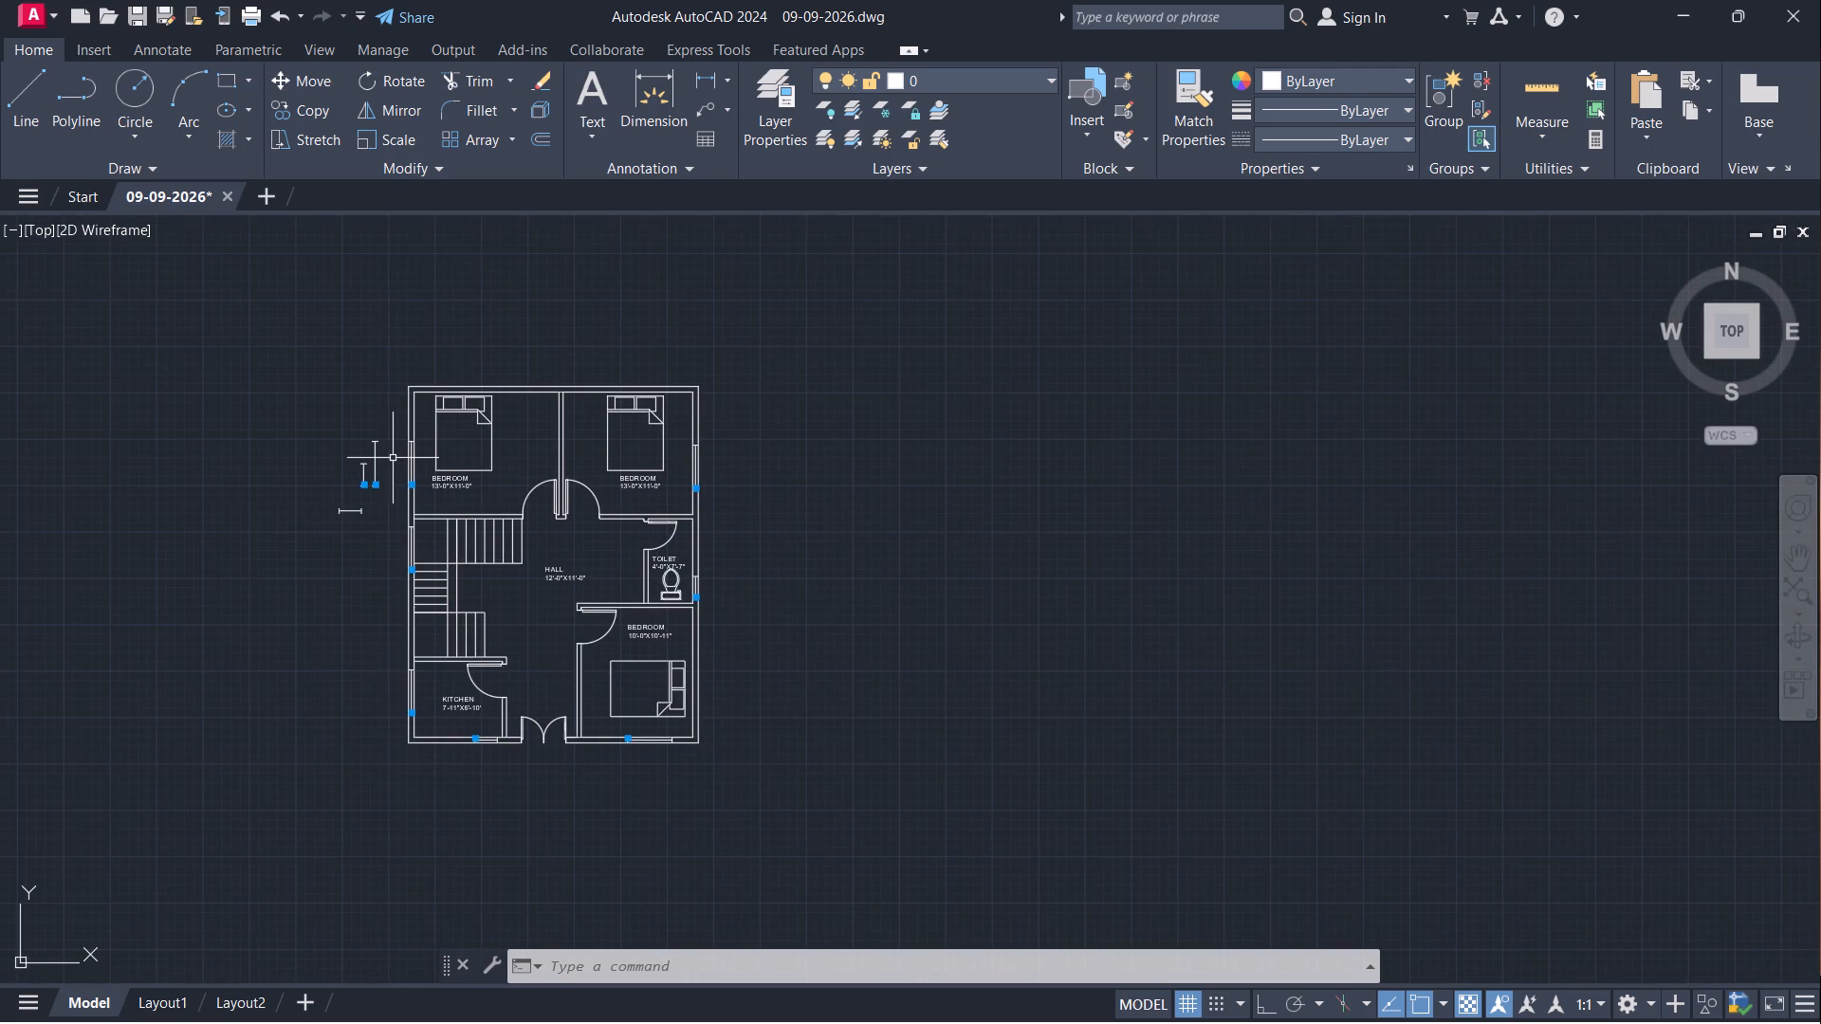
pyautogui.scroll(3, 335, 450)
pyautogui.click(541, 341)
pyautogui.click(292, 752)
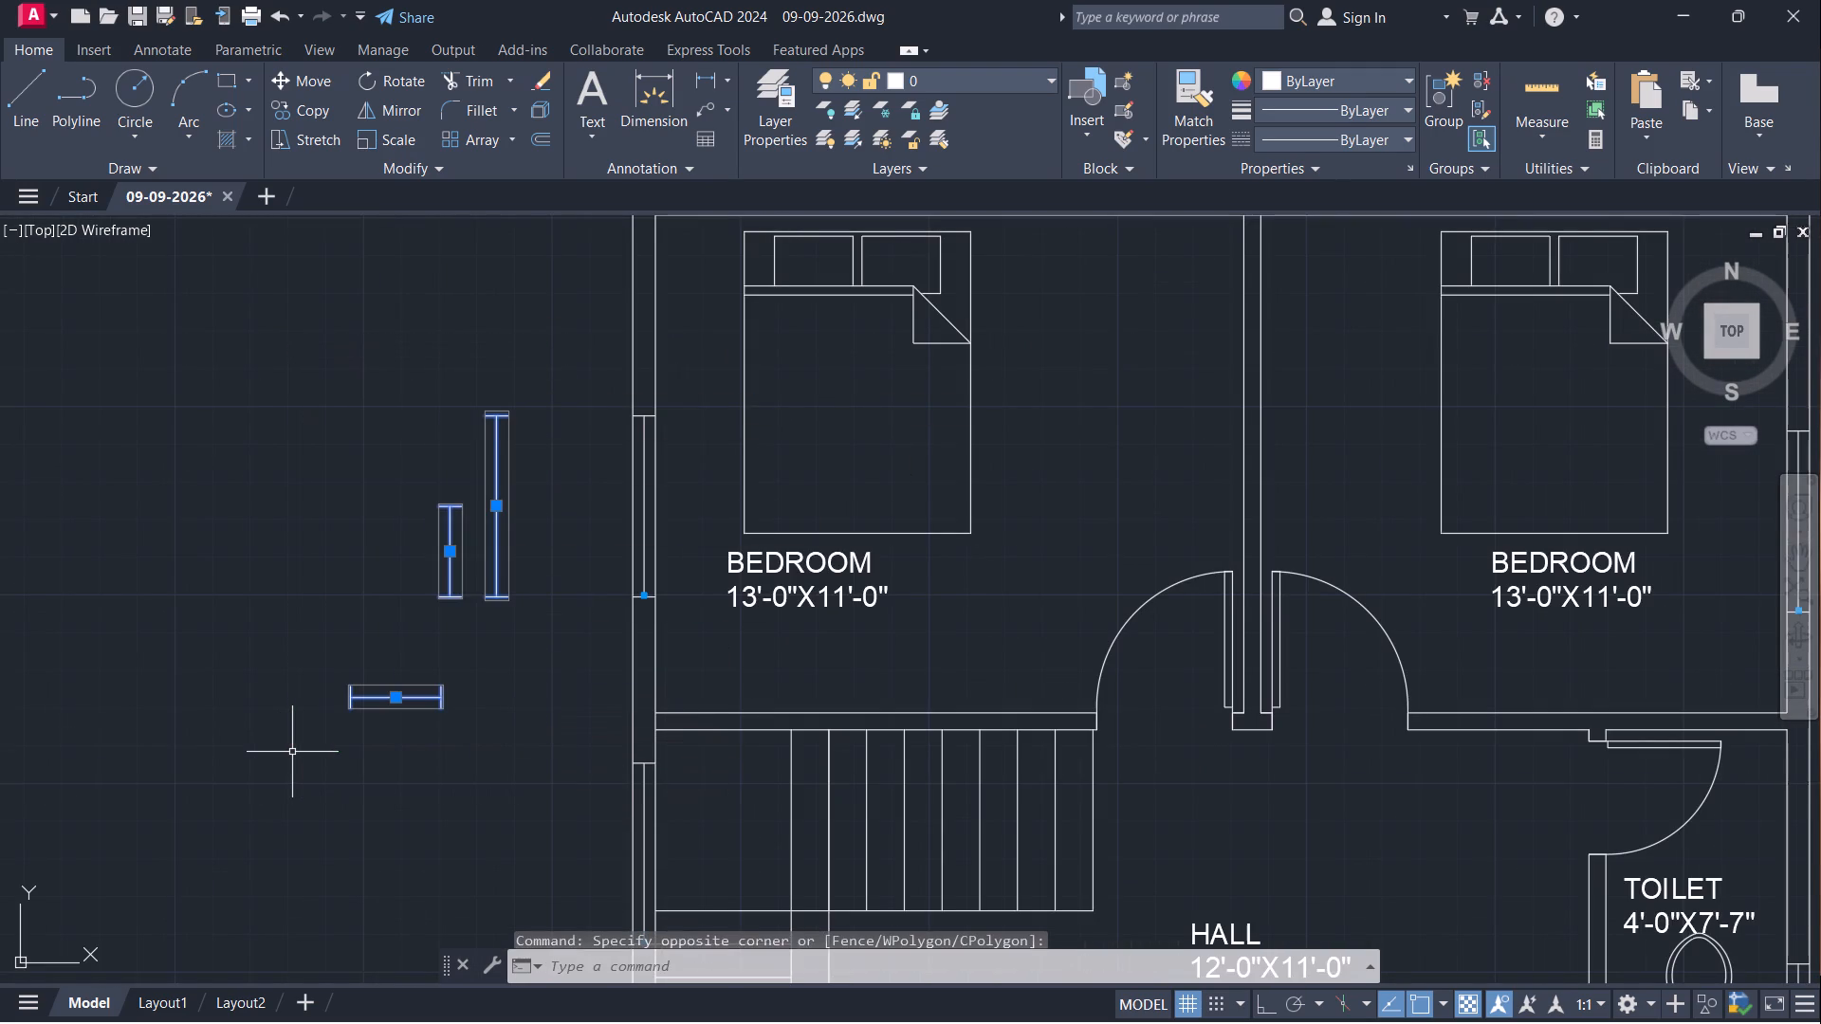
pyautogui.press('e')
pyautogui.press('Return')
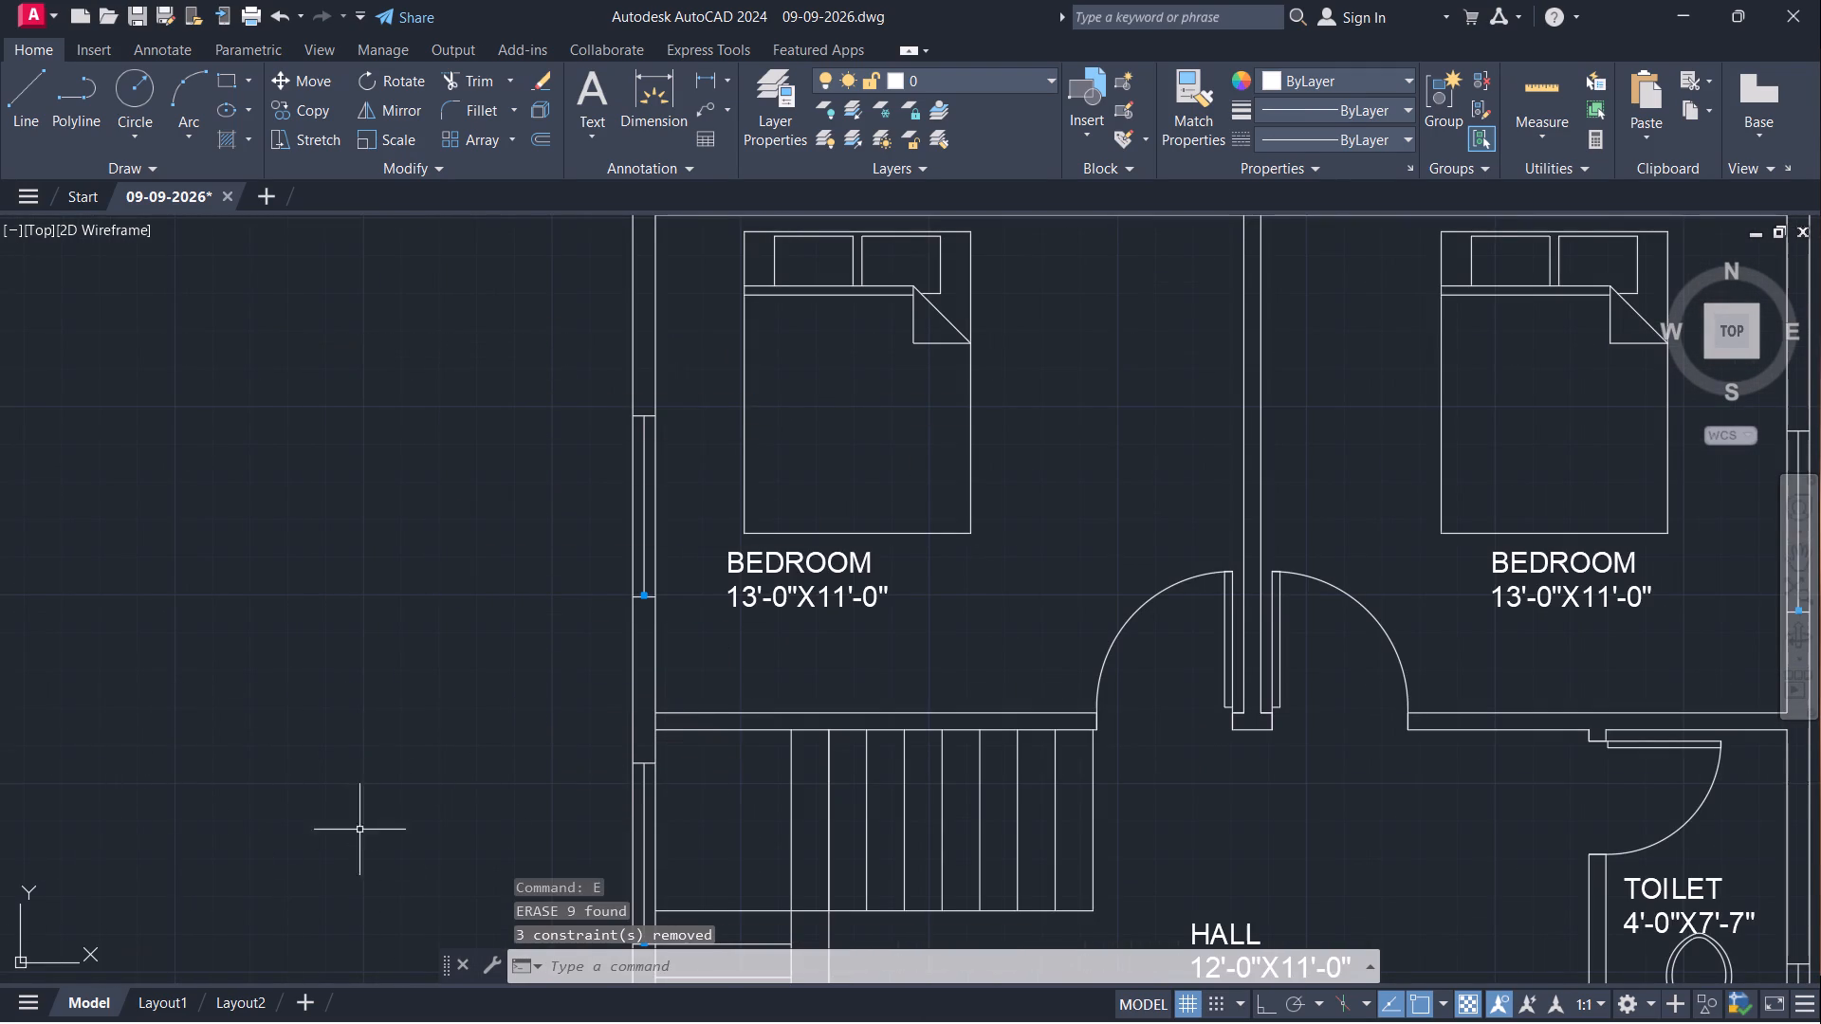
pyautogui.press('Escape')
# Add a linear dimension for the plan's overall width, placed just above the upper outer wall.
pyautogui.scroll(-3, 543, 738)
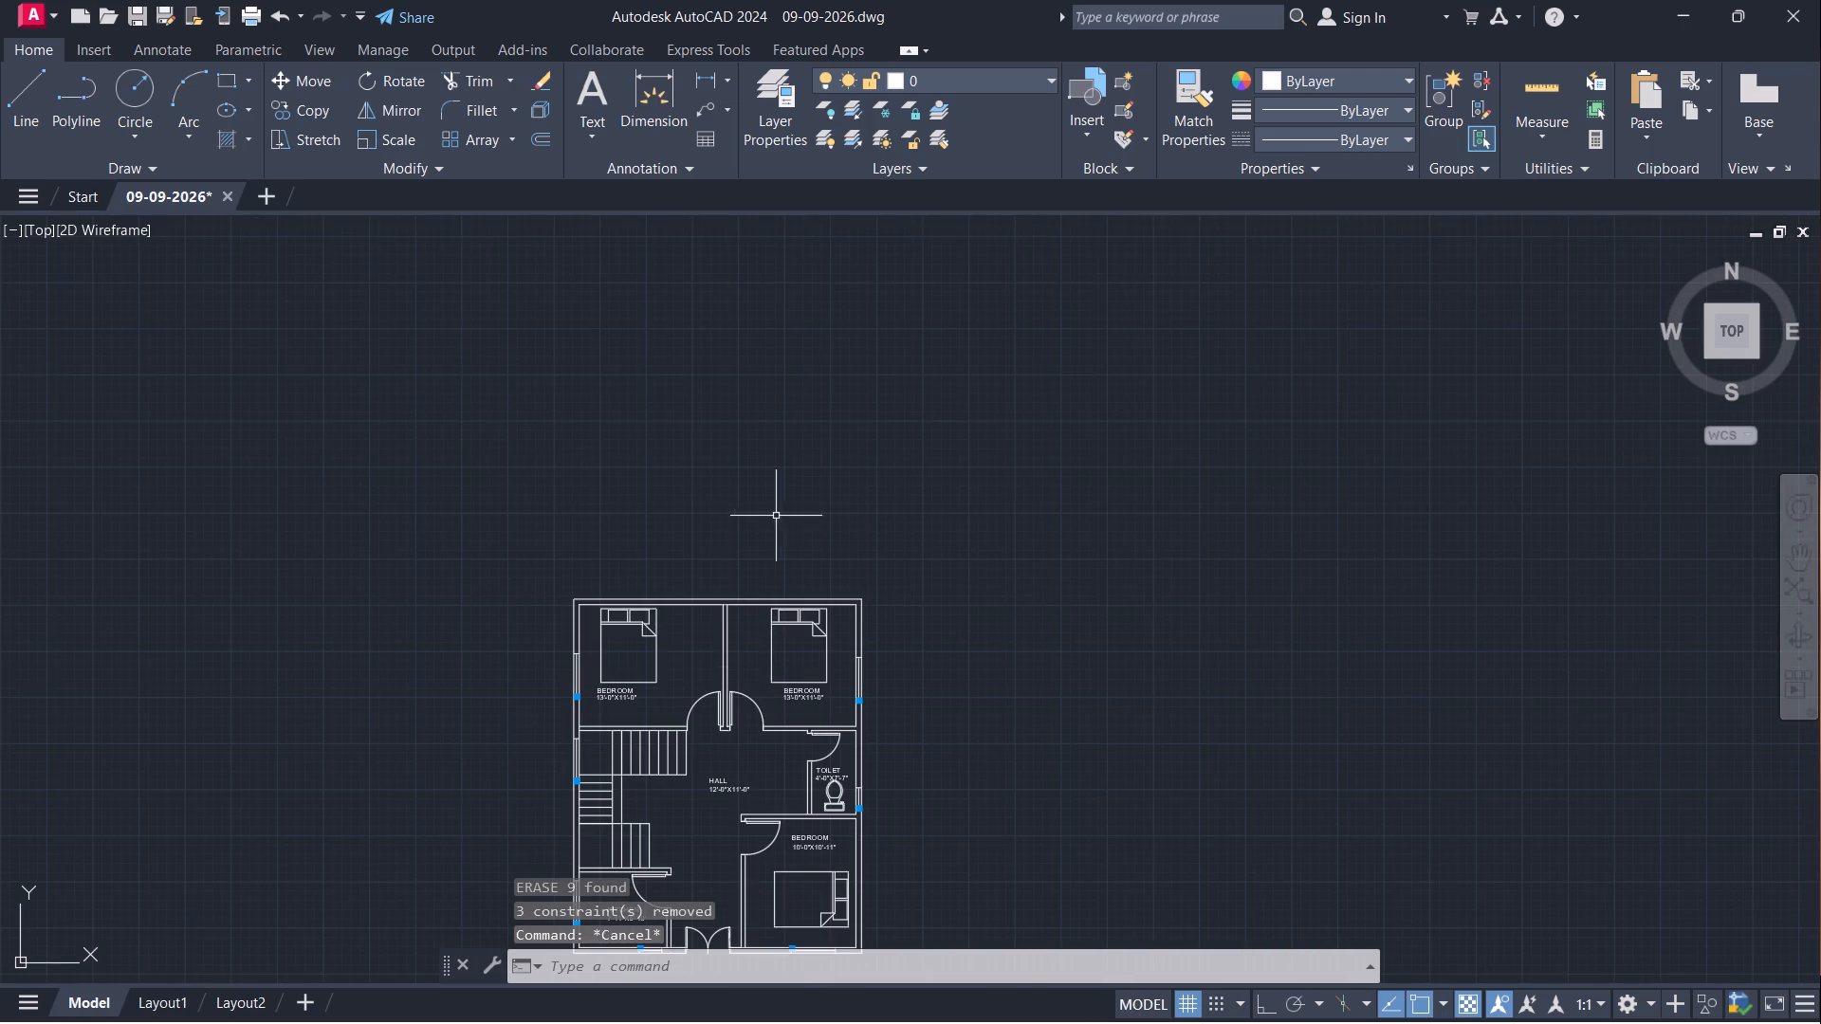
pyautogui.moveTo(708, 646); pyautogui.dragTo(708, 534, button='middle')
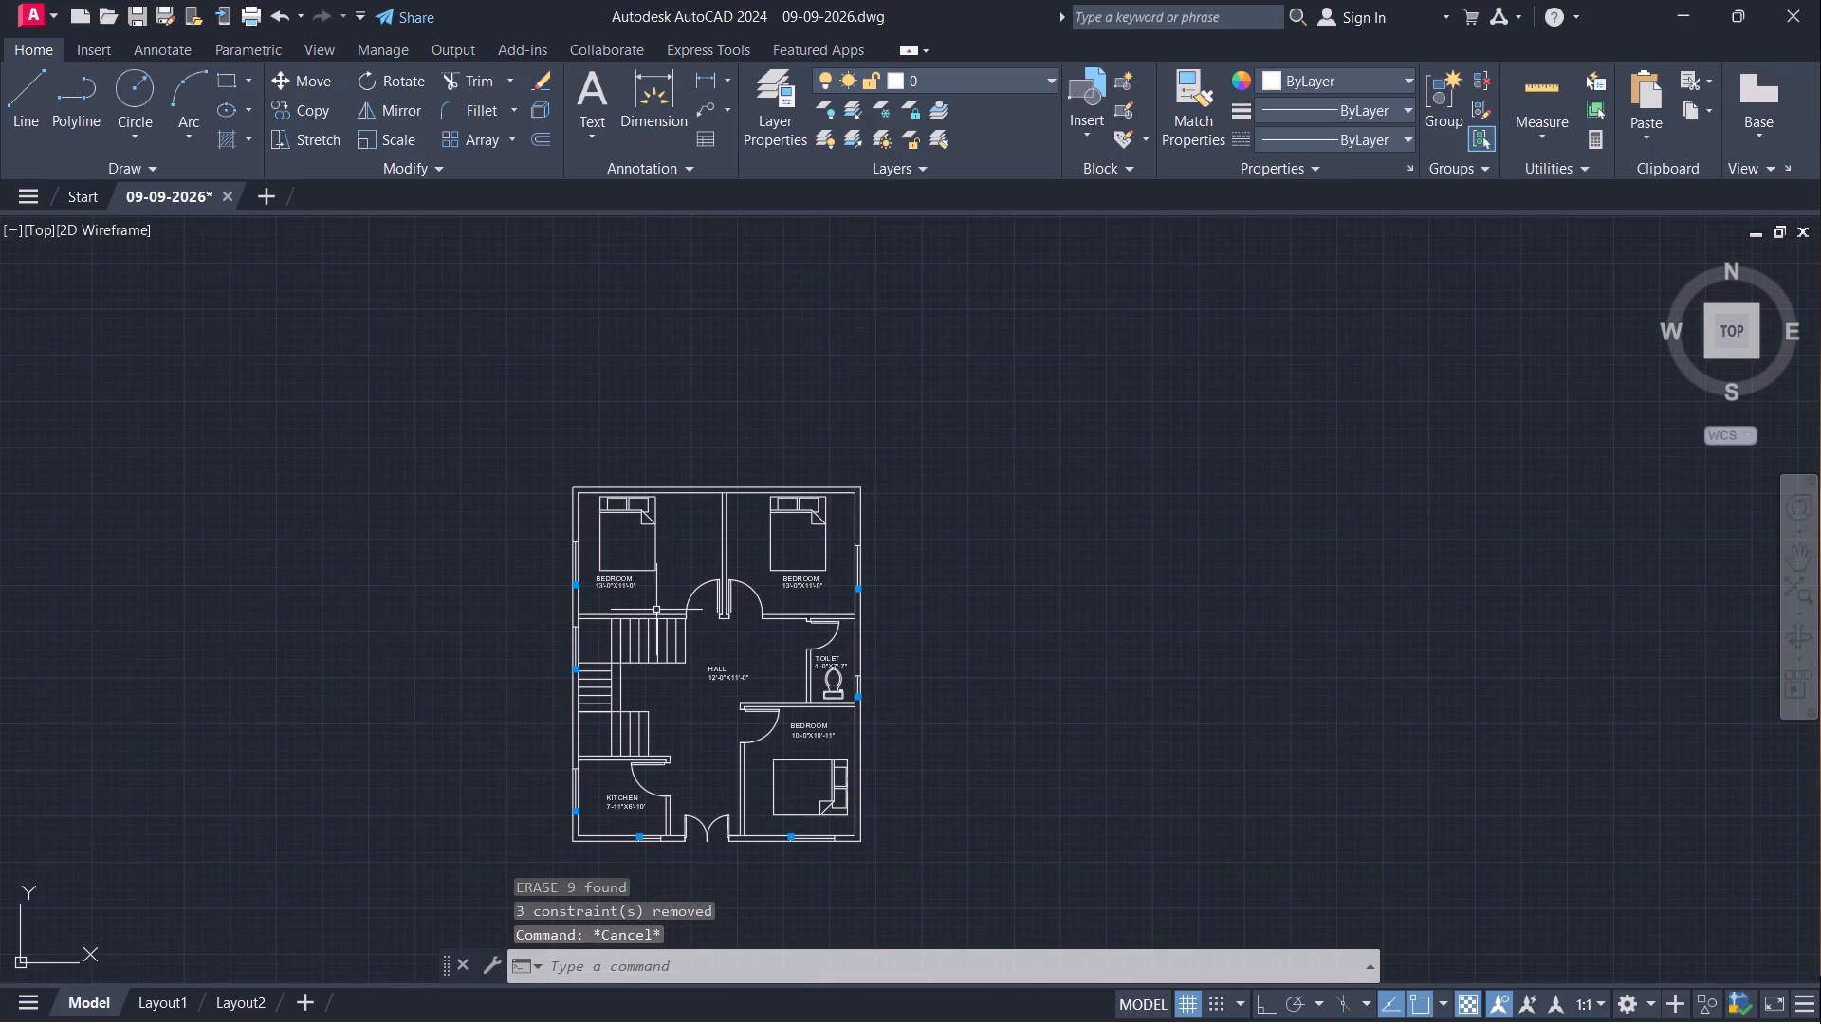
pyautogui.click(707, 81)
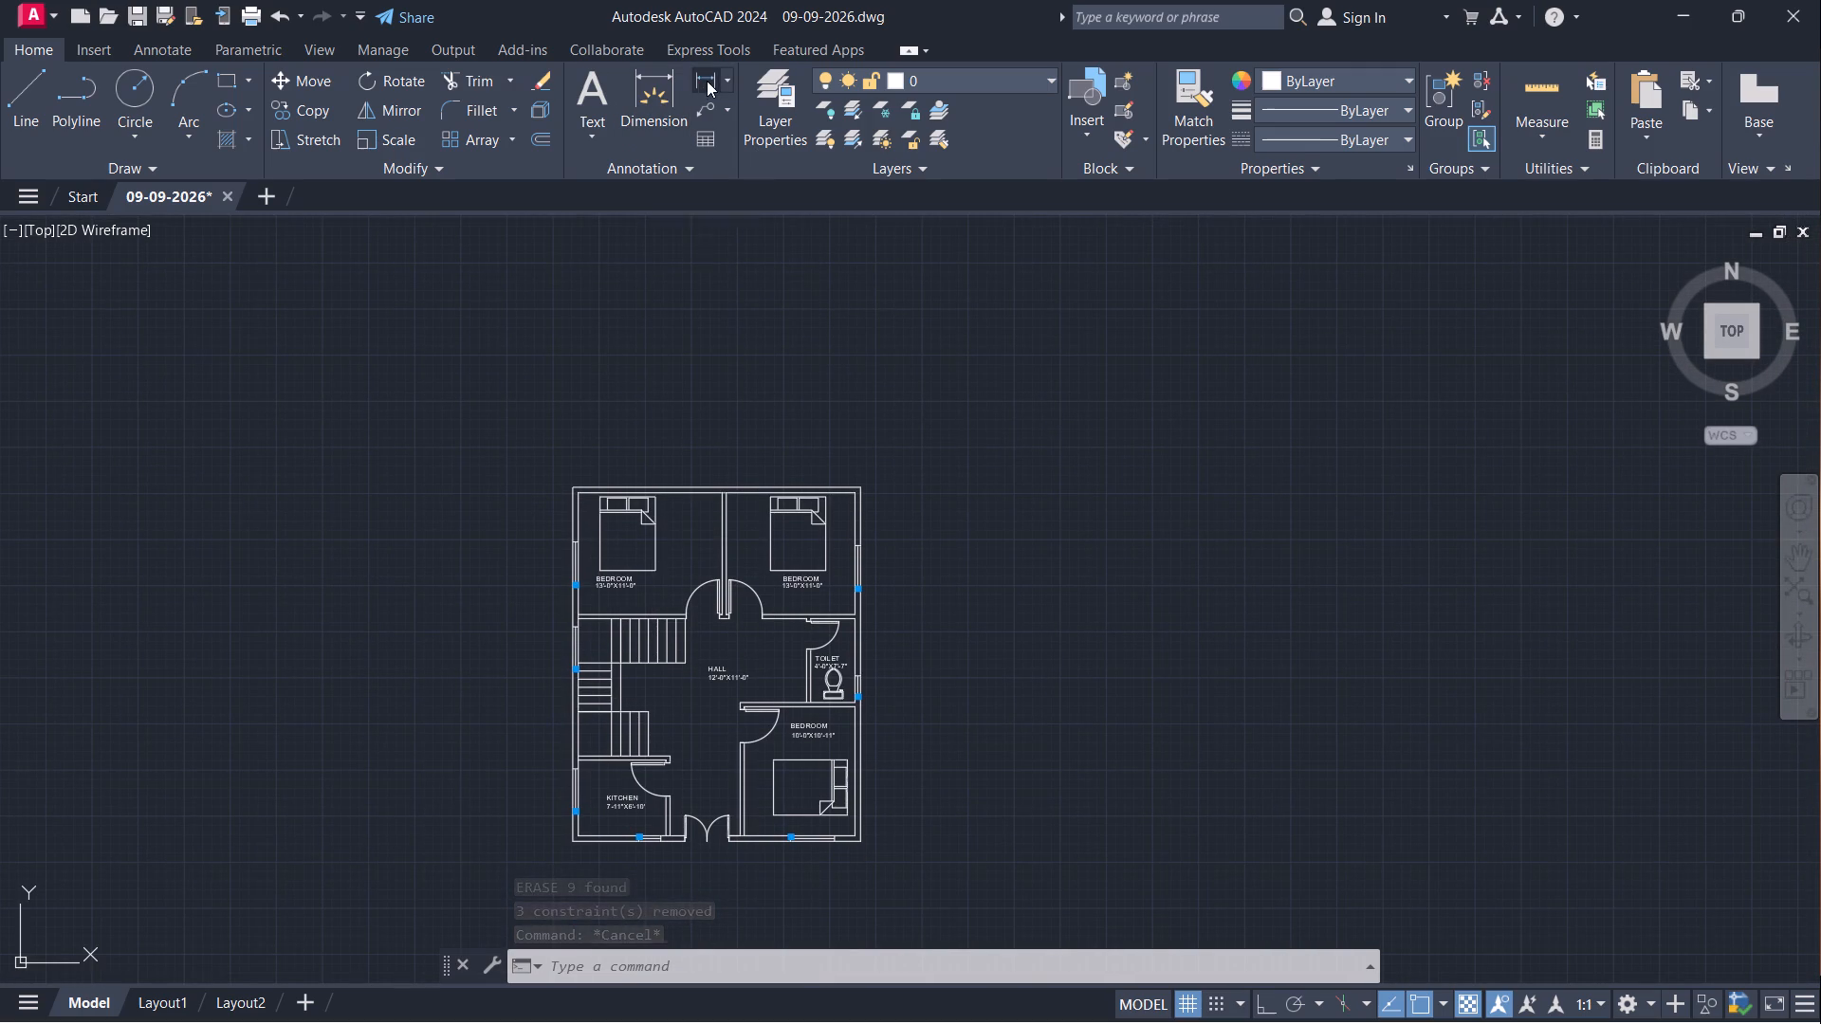
pyautogui.scroll(4, 561, 494)
pyautogui.click(621, 436)
pyautogui.scroll(-3, 952, 447)
pyautogui.scroll(3, 1324, 448)
pyautogui.click(1285, 440)
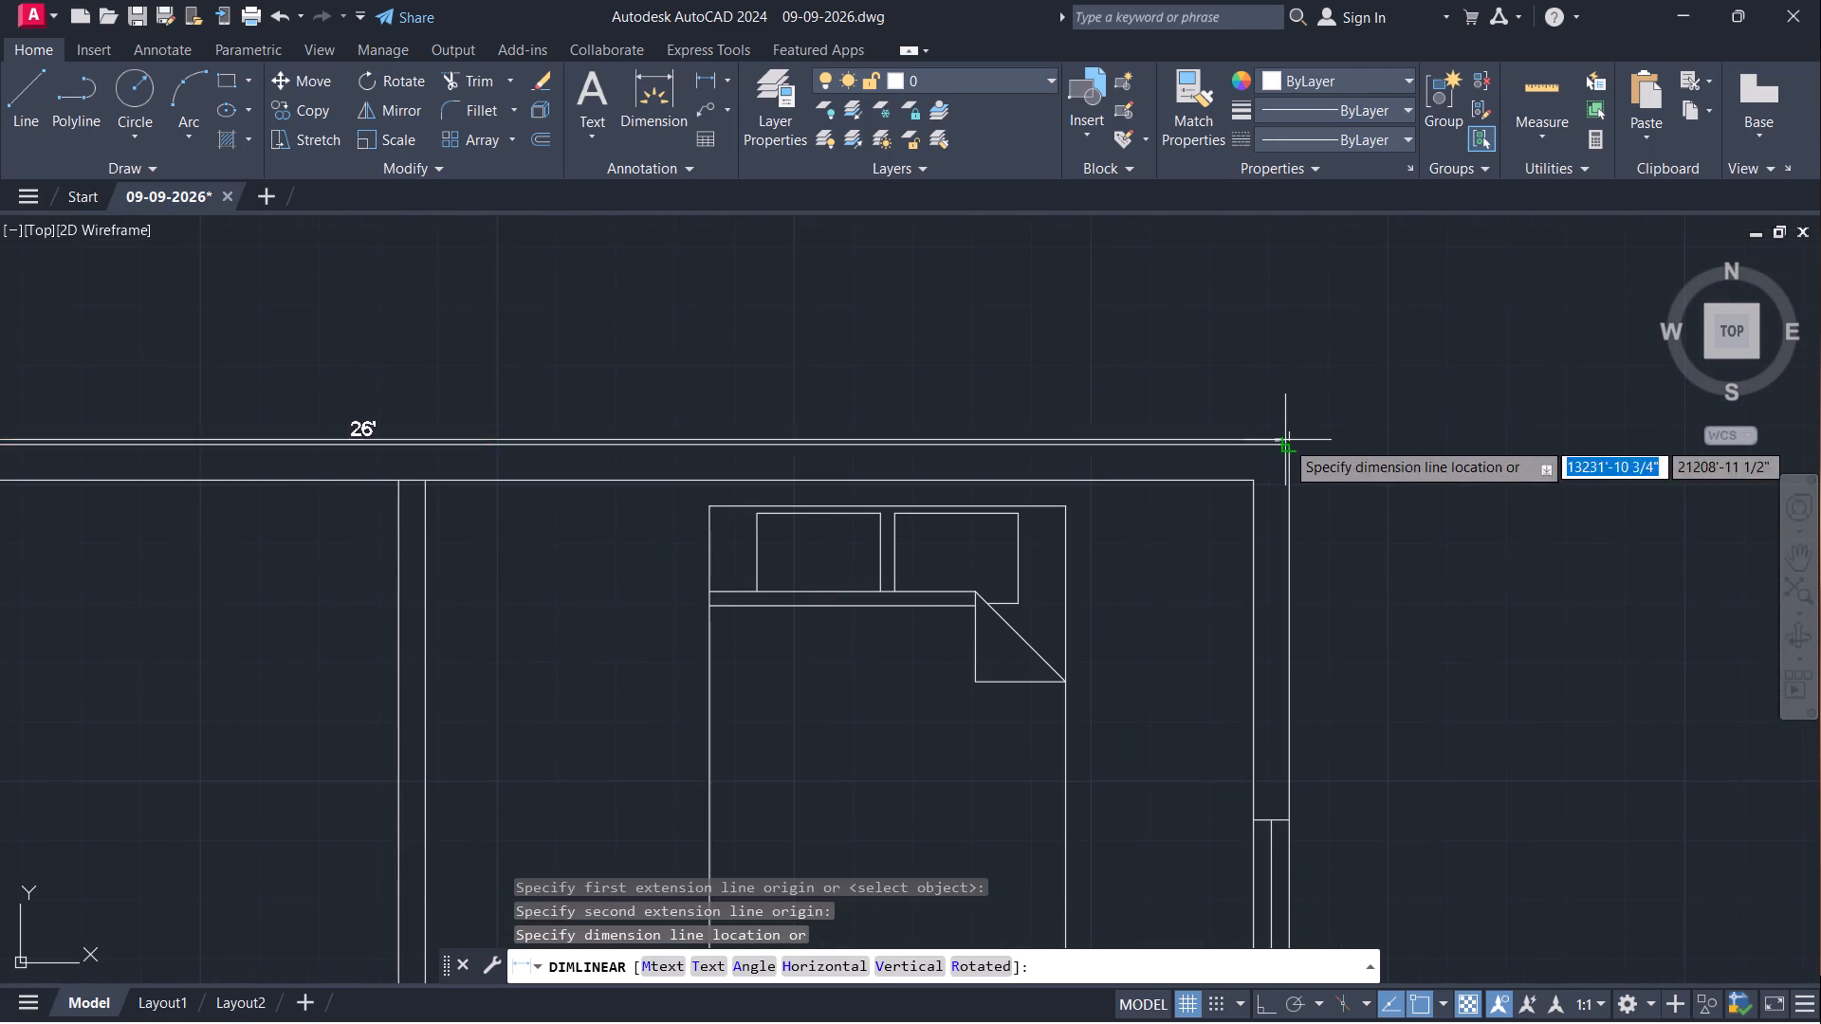
pyautogui.click(1201, 344)
# Add a linear dimension for the plan's overall depth, placed just outside the right outer wall.
pyautogui.press('space')
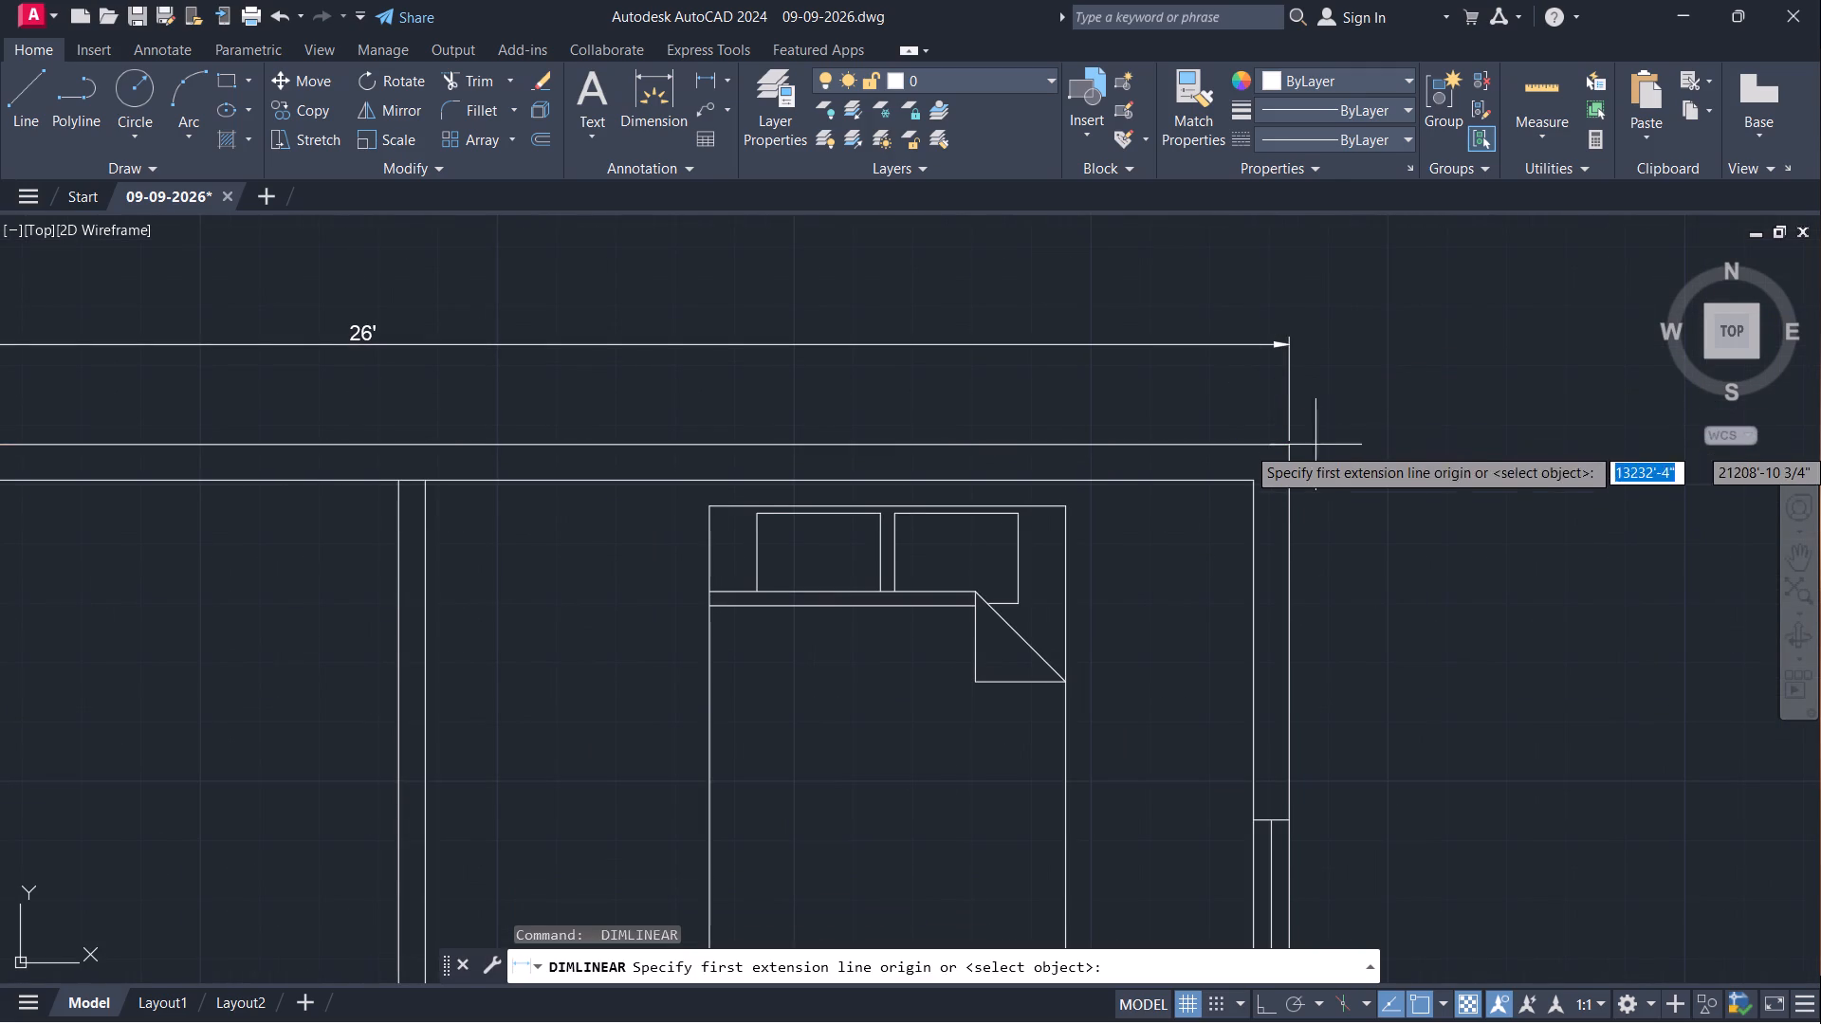
pyautogui.click(1285, 448)
pyautogui.scroll(-4, 1321, 466)
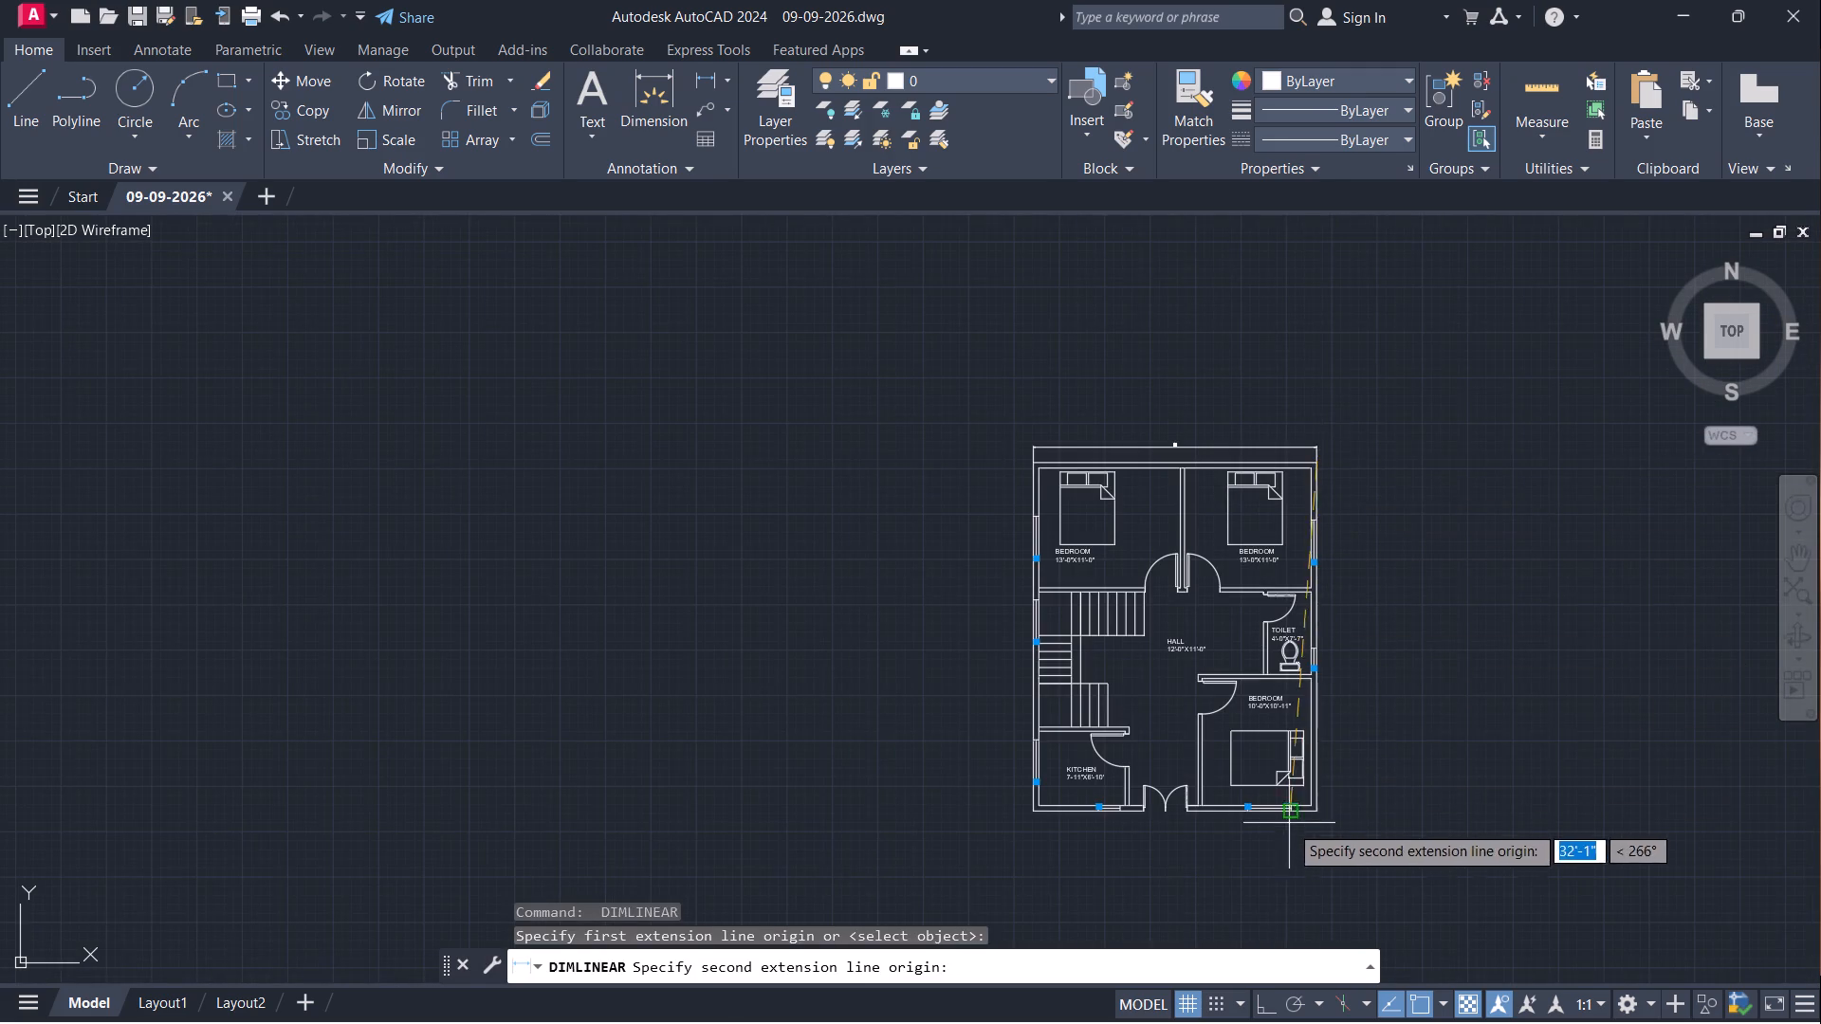
pyautogui.scroll(5, 1297, 825)
pyautogui.click(1415, 721)
pyautogui.click(1502, 697)
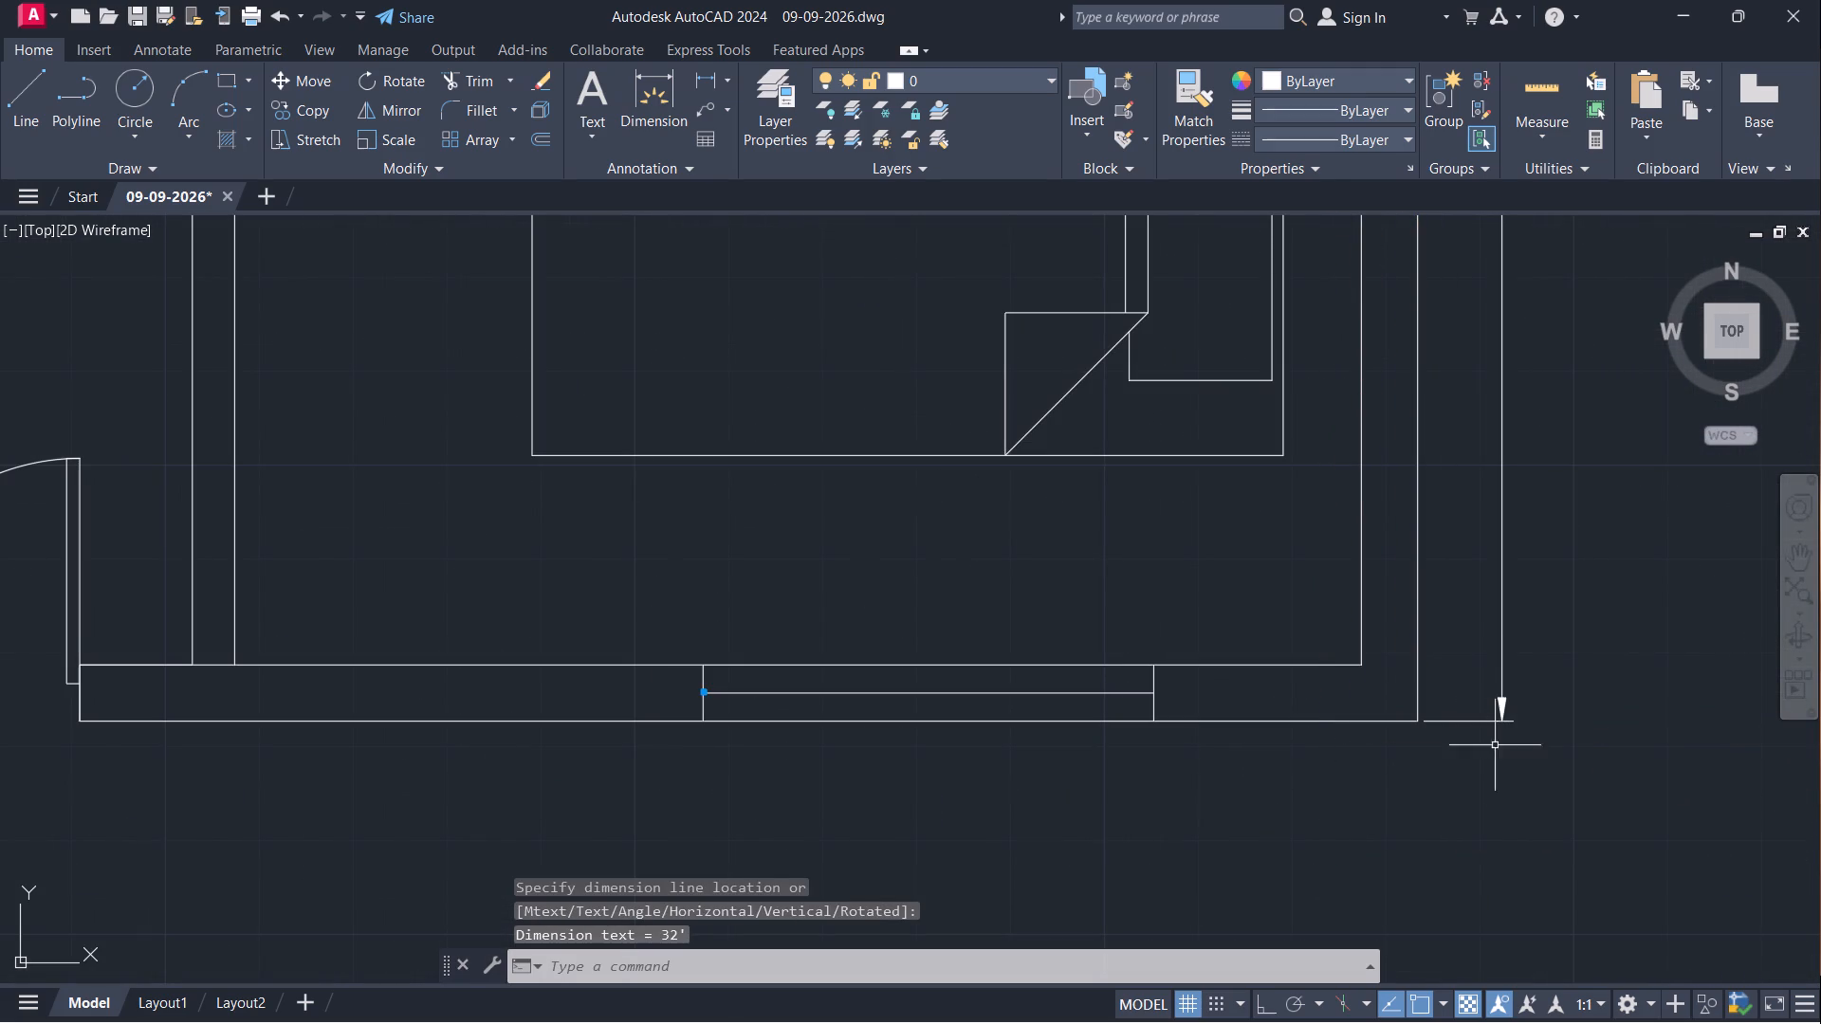
pyautogui.press('Escape')
# Save the drawing 09-09-2026.dwg.
pyautogui.scroll(-6, 853, 886)
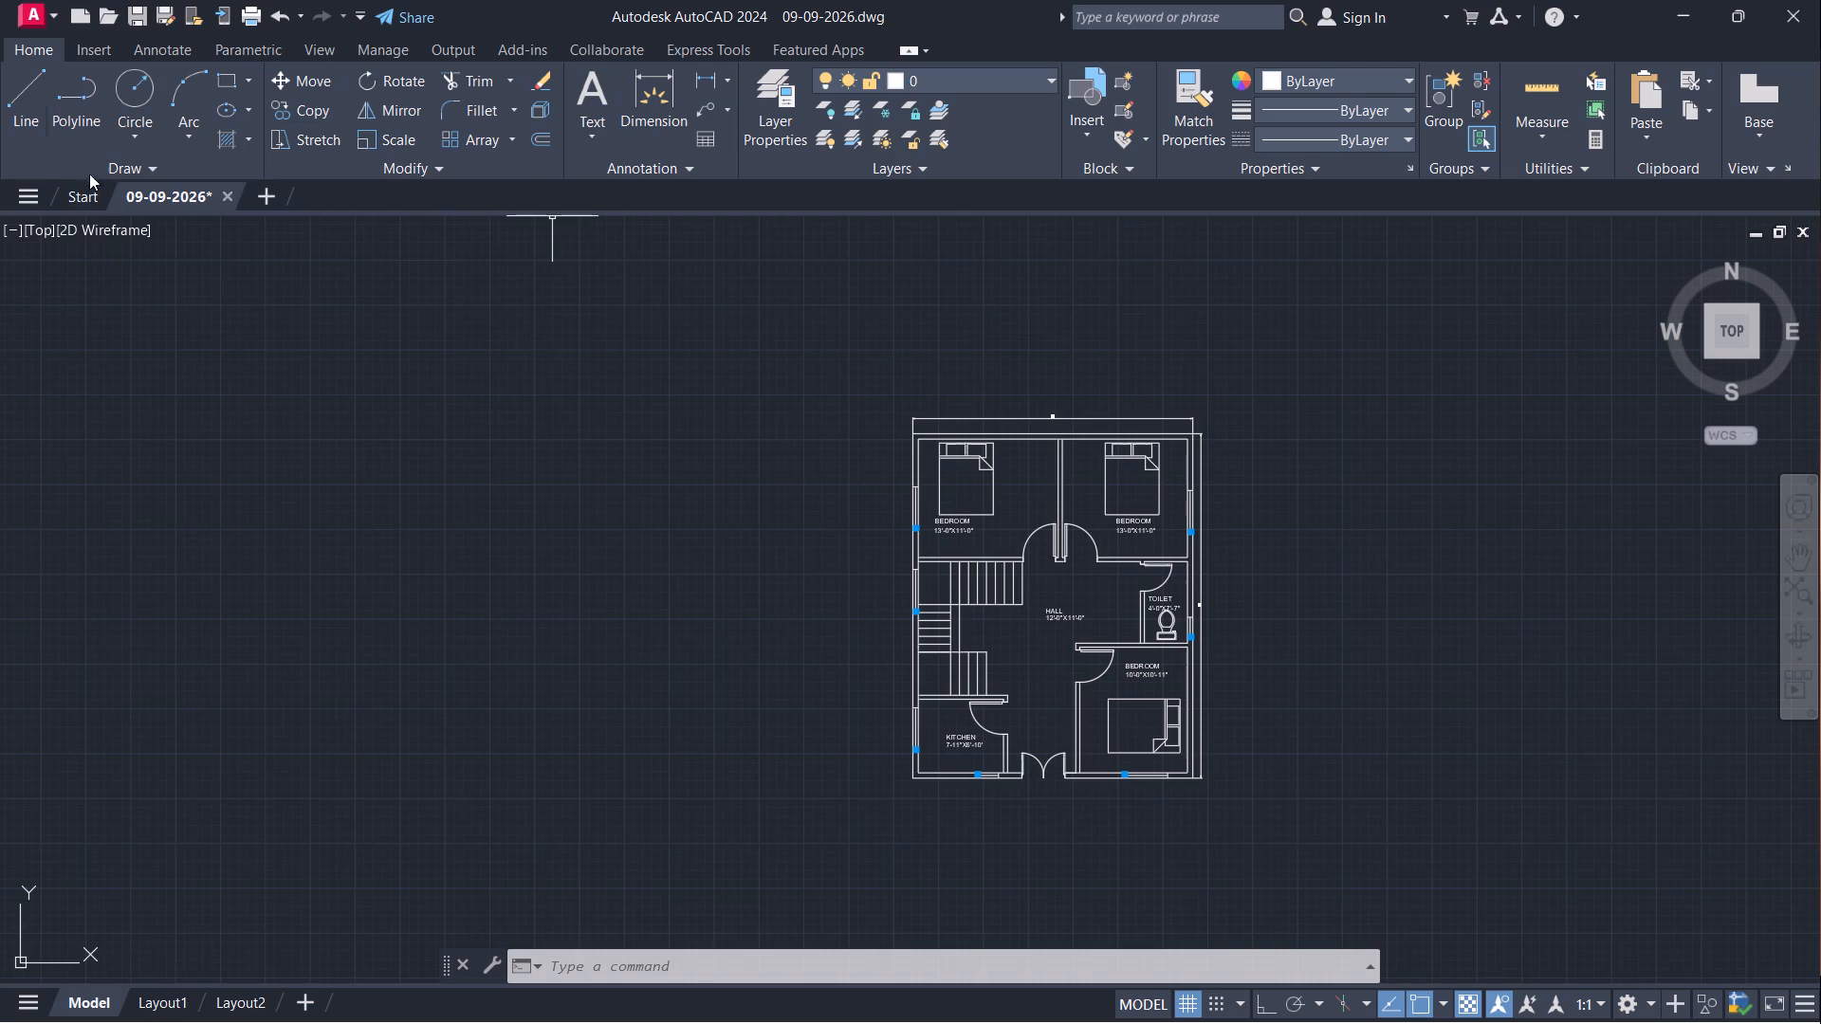
pyautogui.click(33, 198)
pyautogui.click(54, 427)
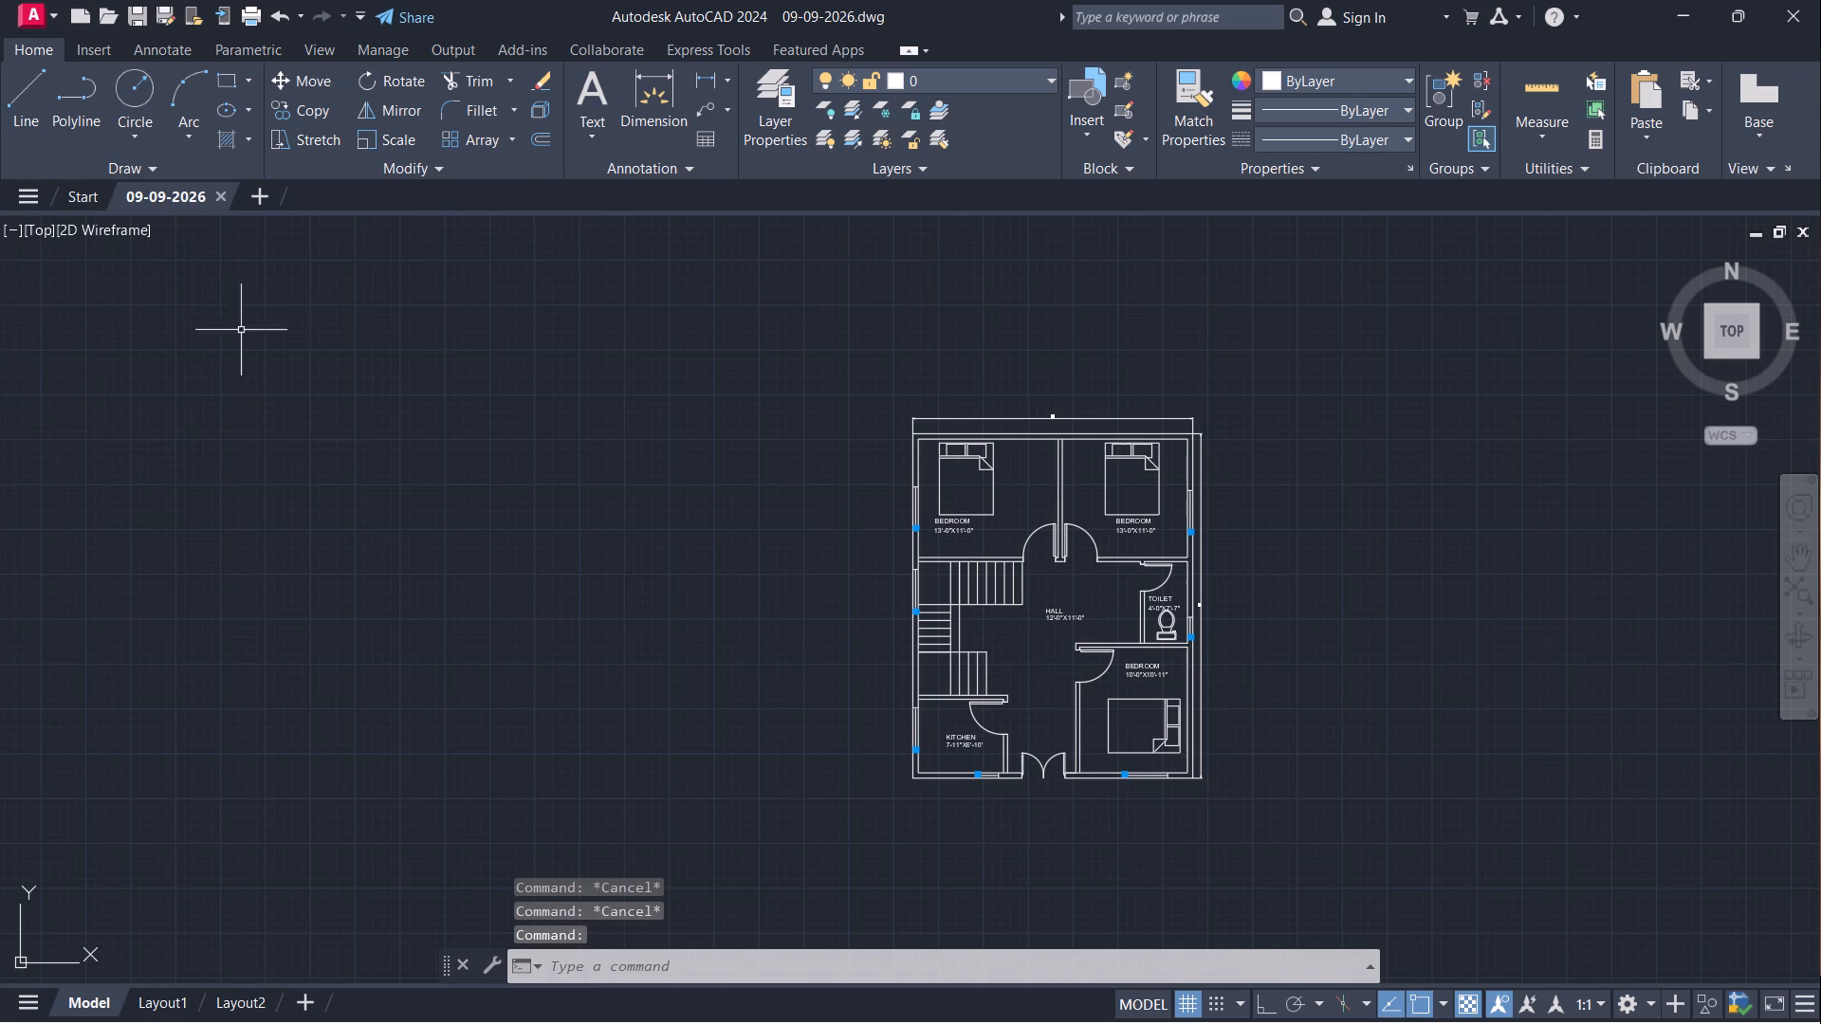